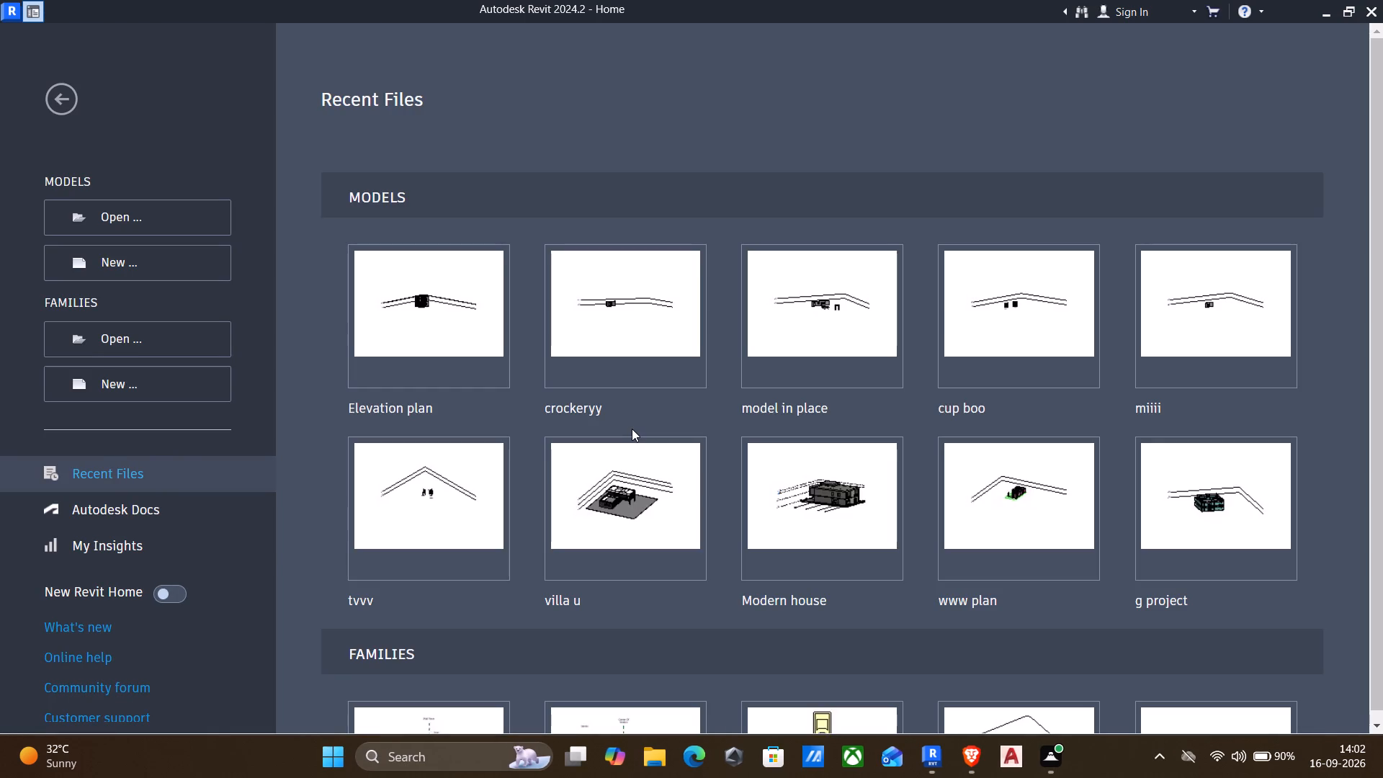
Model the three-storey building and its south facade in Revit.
Create a new project from the default template.
{"action": "left_click", "coordinate": [137, 264]}
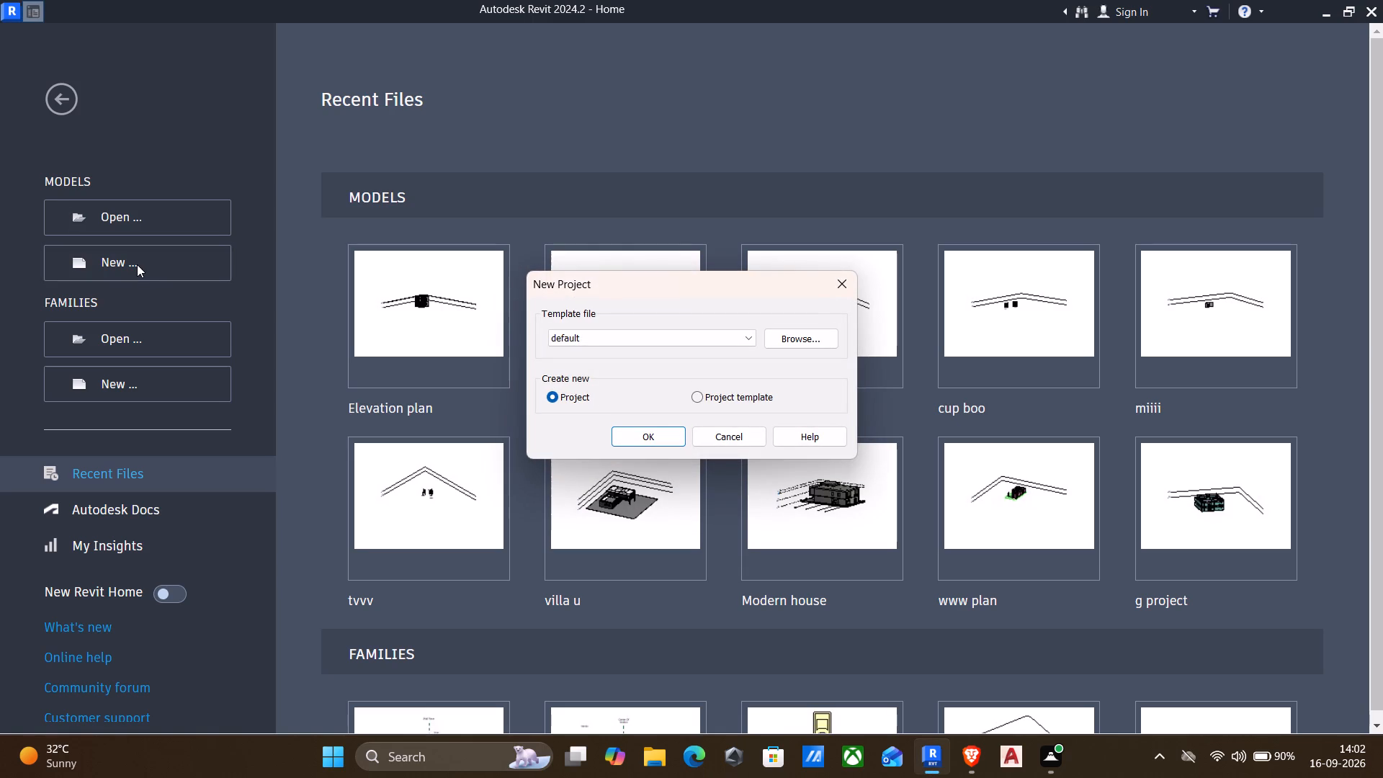
{"action": "left_click", "coordinate": [624, 440]}
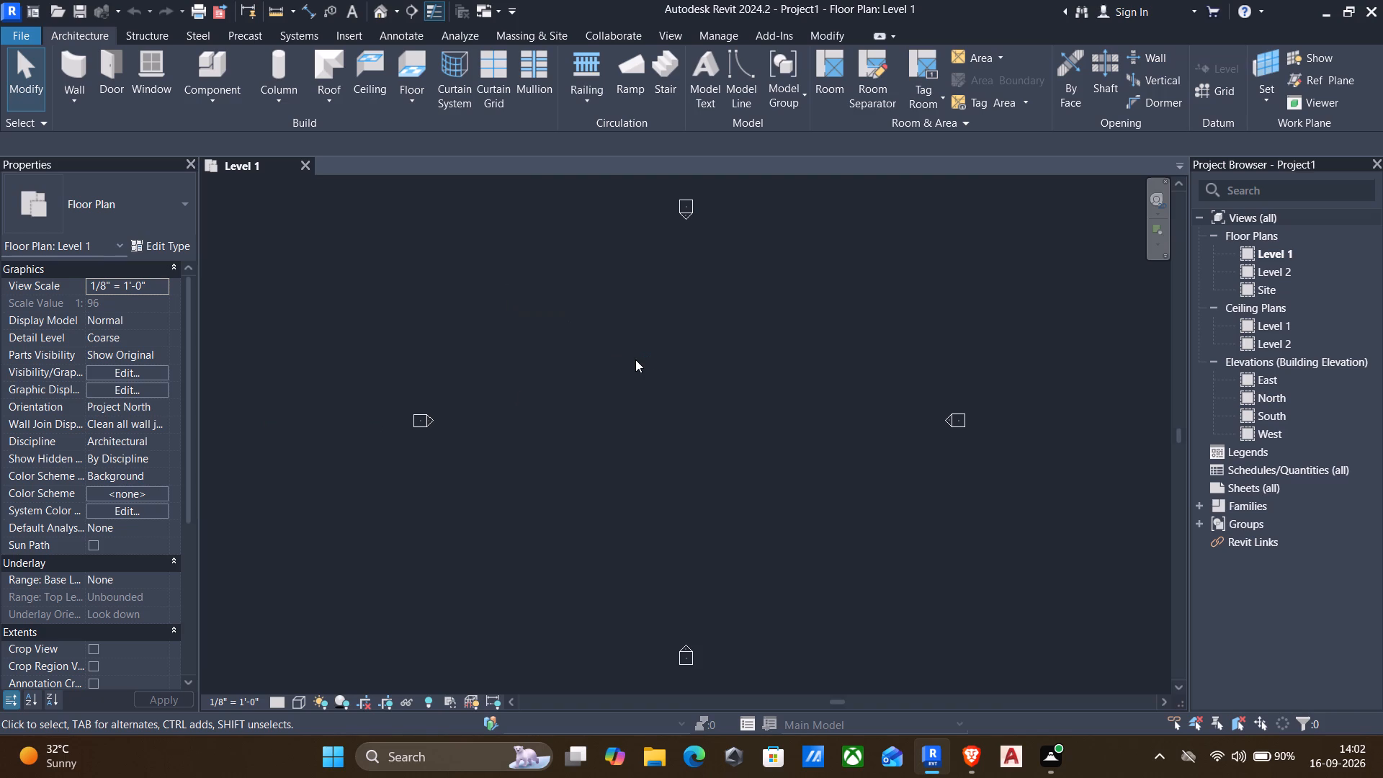
Set the project's length units to round to the nearest 1/4" in feet and fractional inches.
{"action": "type", "text": "un"}
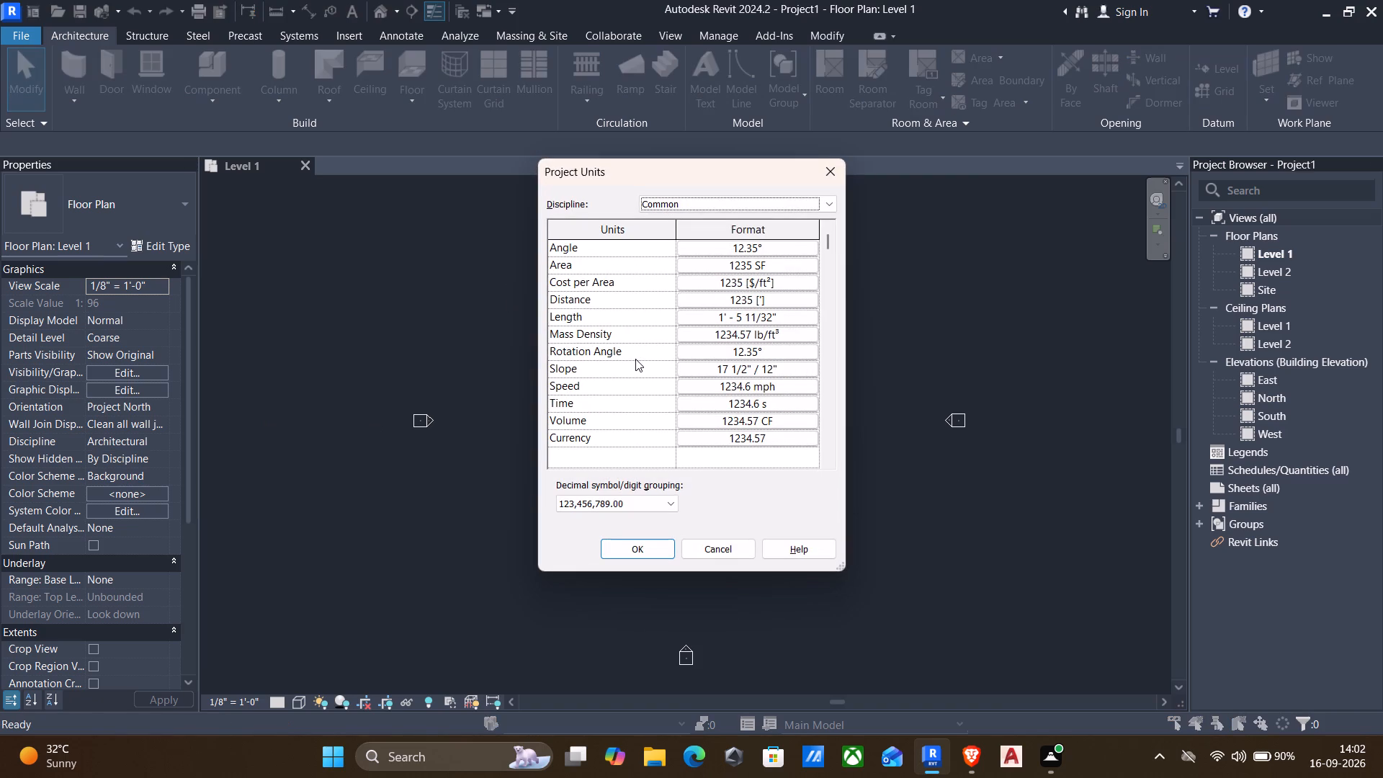
{"action": "left_click", "coordinate": [747, 322]}
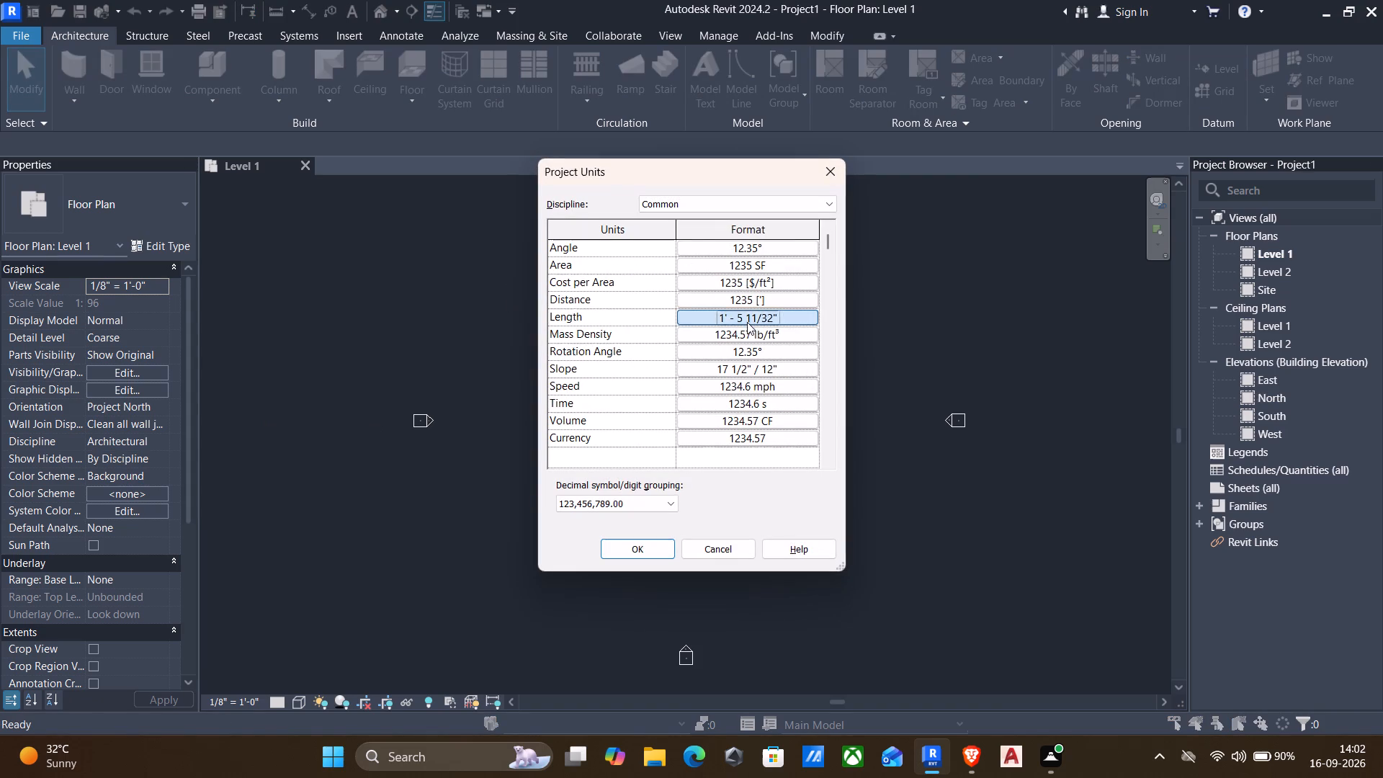
{"action": "left_click", "coordinate": [643, 318]}
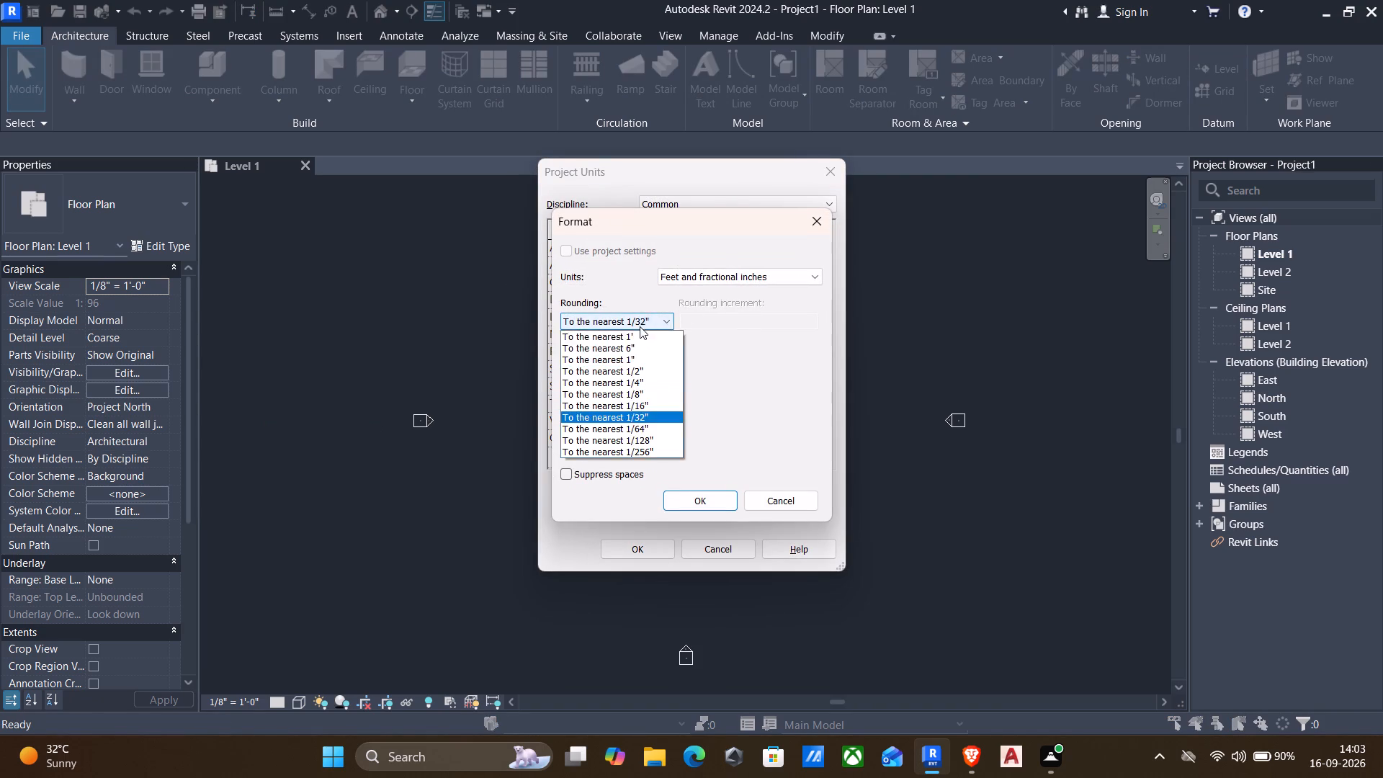
{"action": "left_click", "coordinate": [621, 380]}
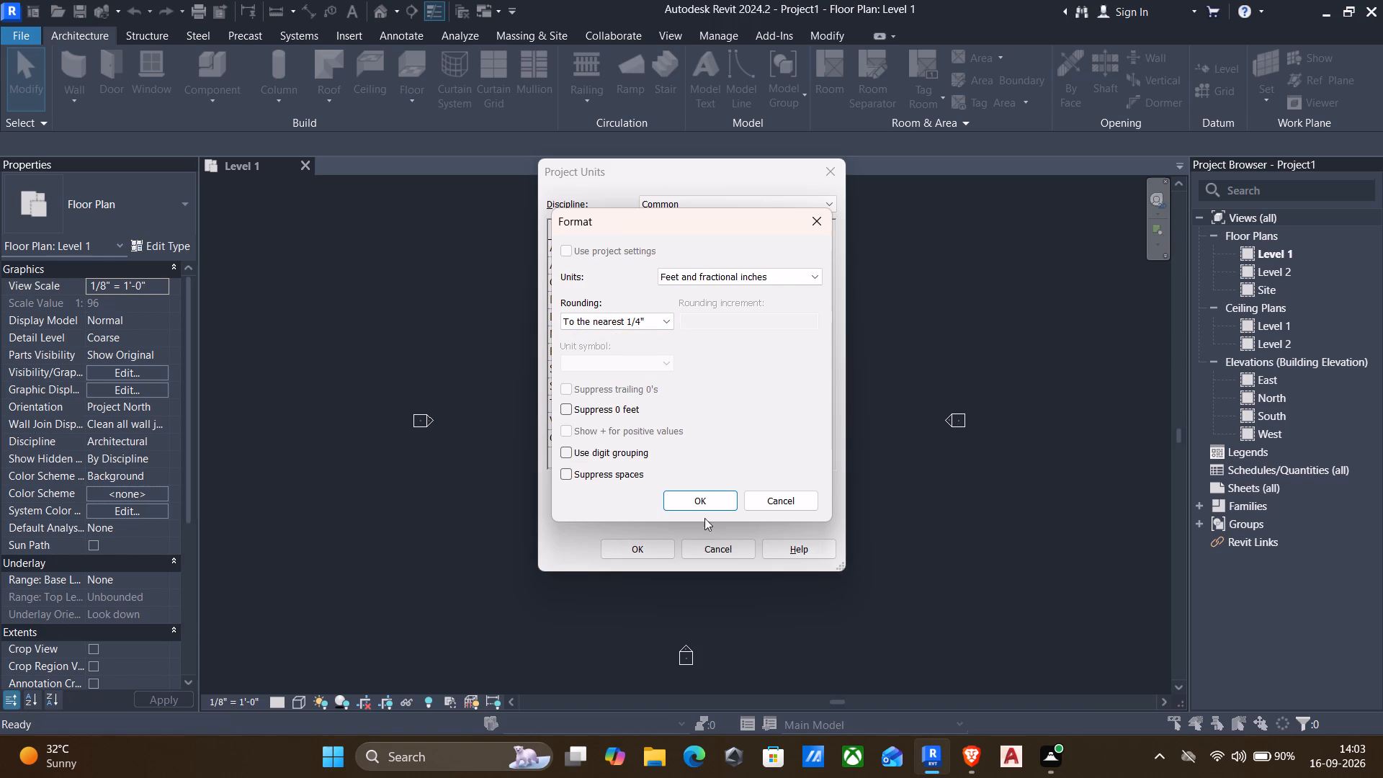
{"action": "left_click", "coordinate": [691, 501]}
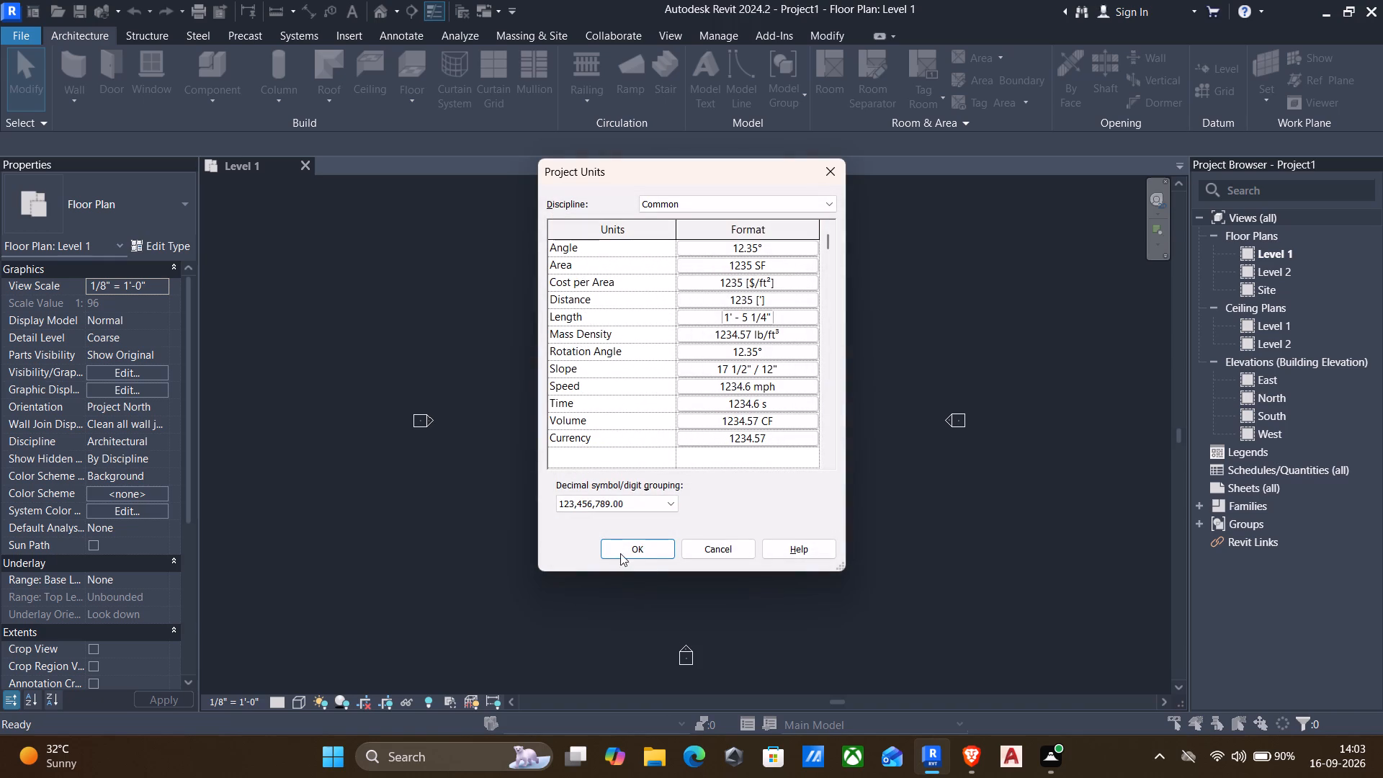
{"action": "left_click", "coordinate": [622, 552]}
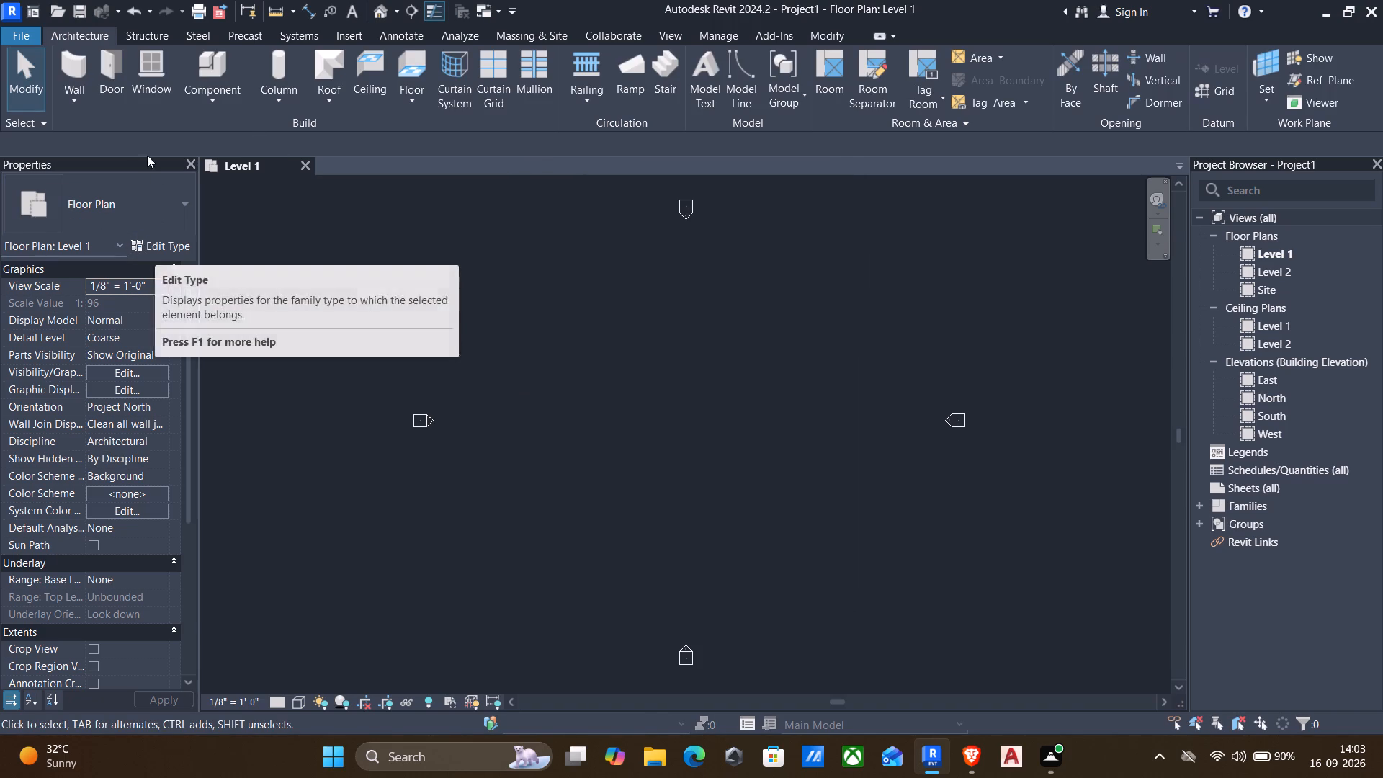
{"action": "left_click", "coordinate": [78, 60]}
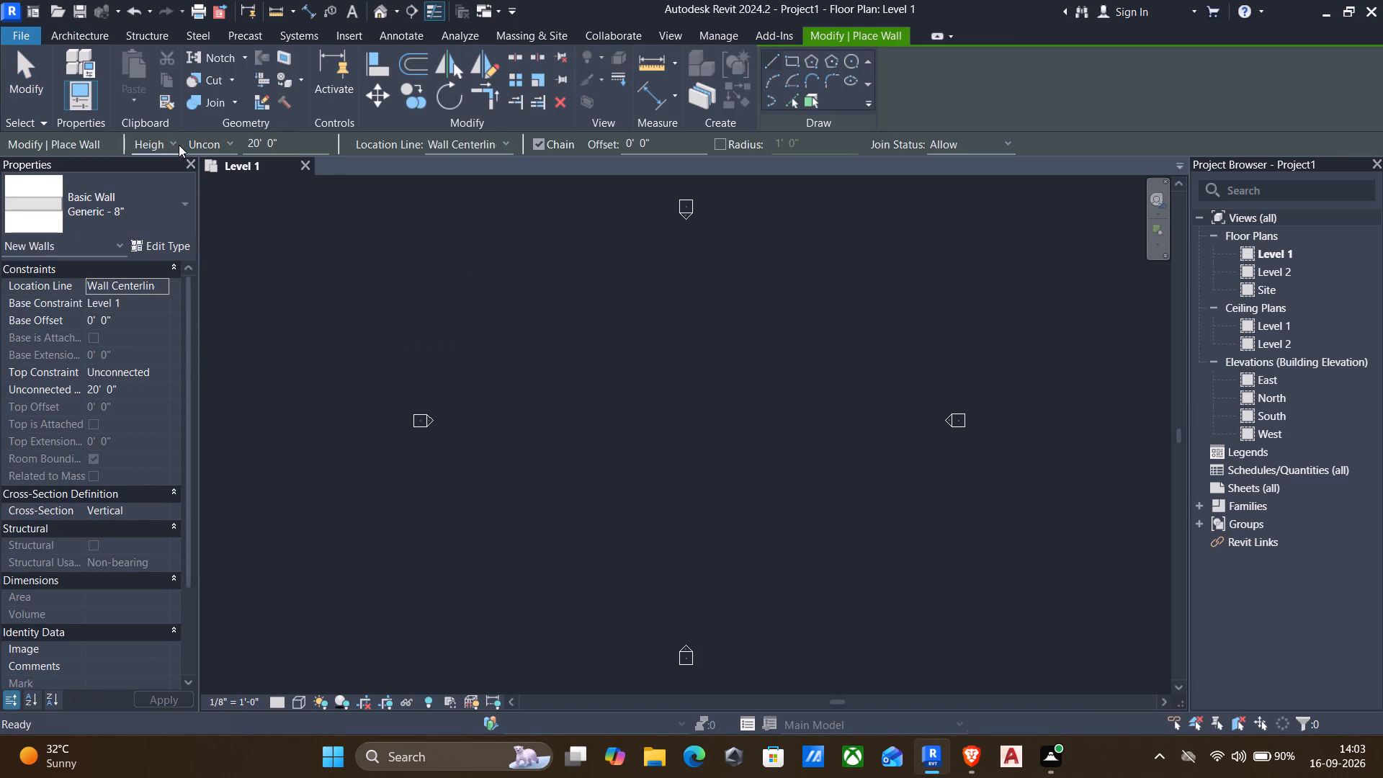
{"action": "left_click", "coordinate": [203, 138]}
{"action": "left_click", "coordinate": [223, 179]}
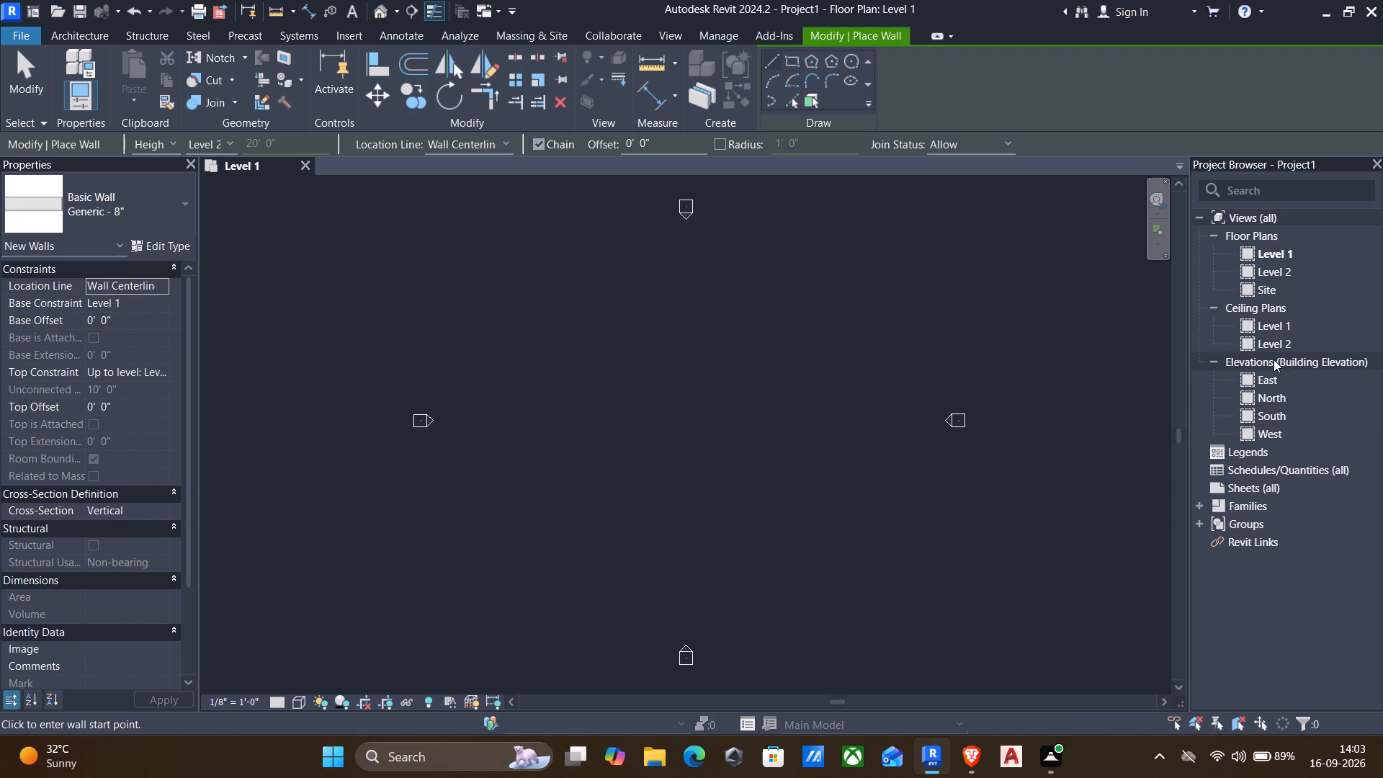
In the South elevation, draw a full-length level offset 6" above Level 2.
{"action": "double_click", "coordinate": [1256, 412]}
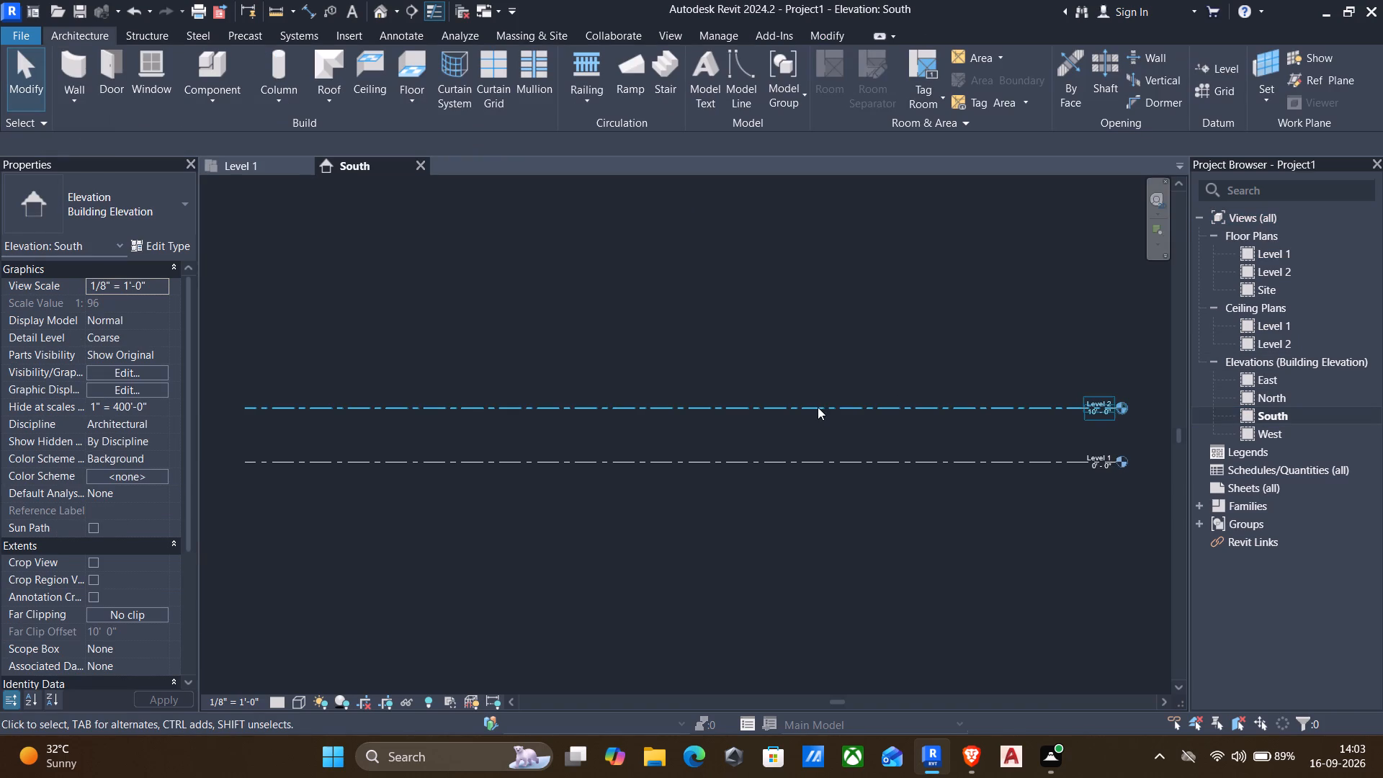
{"action": "type", "text": "ll"}
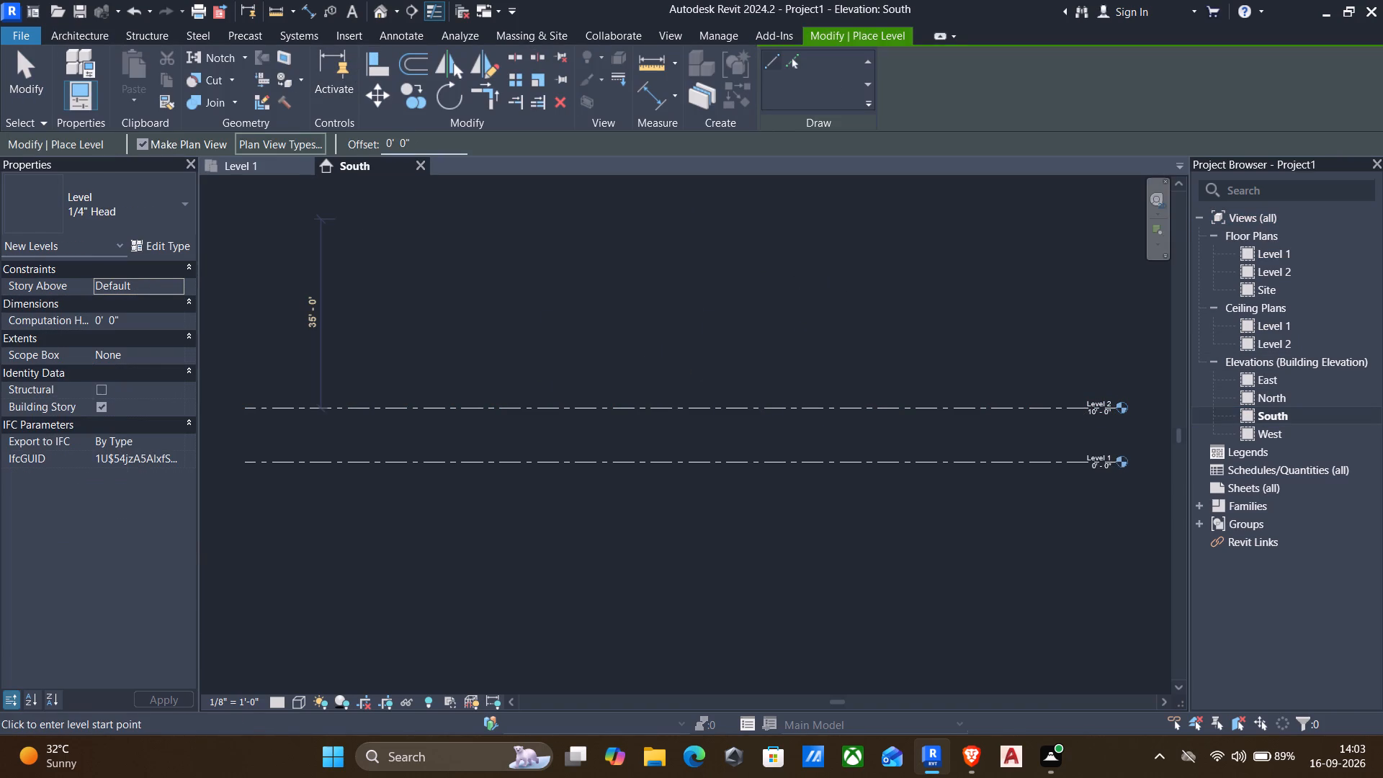
{"action": "left_click_drag", "start_coordinate": [419, 140], "coordinate": [370, 146]}
{"action": "key", "text": "6"}
{"action": "key", "text": "shift+quotedbl"}
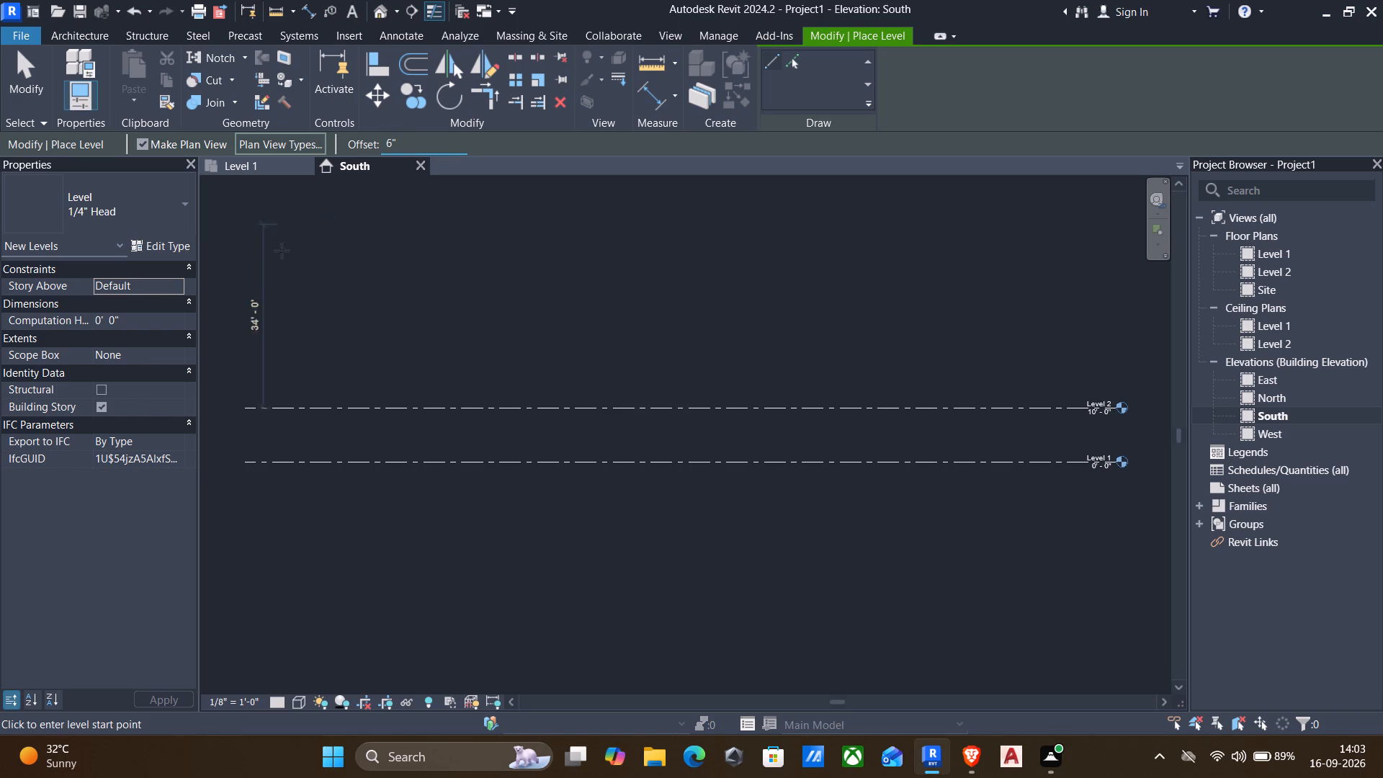
{"action": "left_click", "coordinate": [238, 402]}
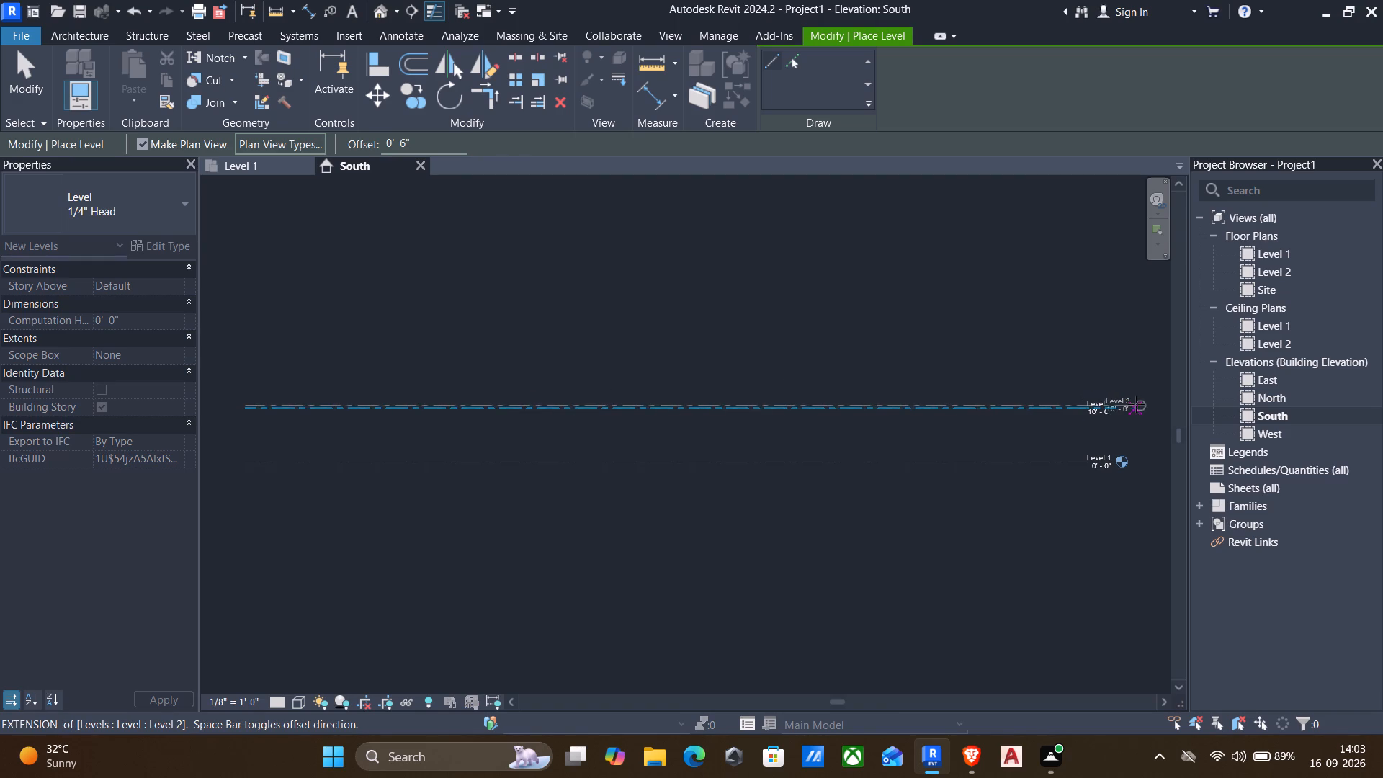
{"action": "left_click", "coordinate": [1117, 392]}
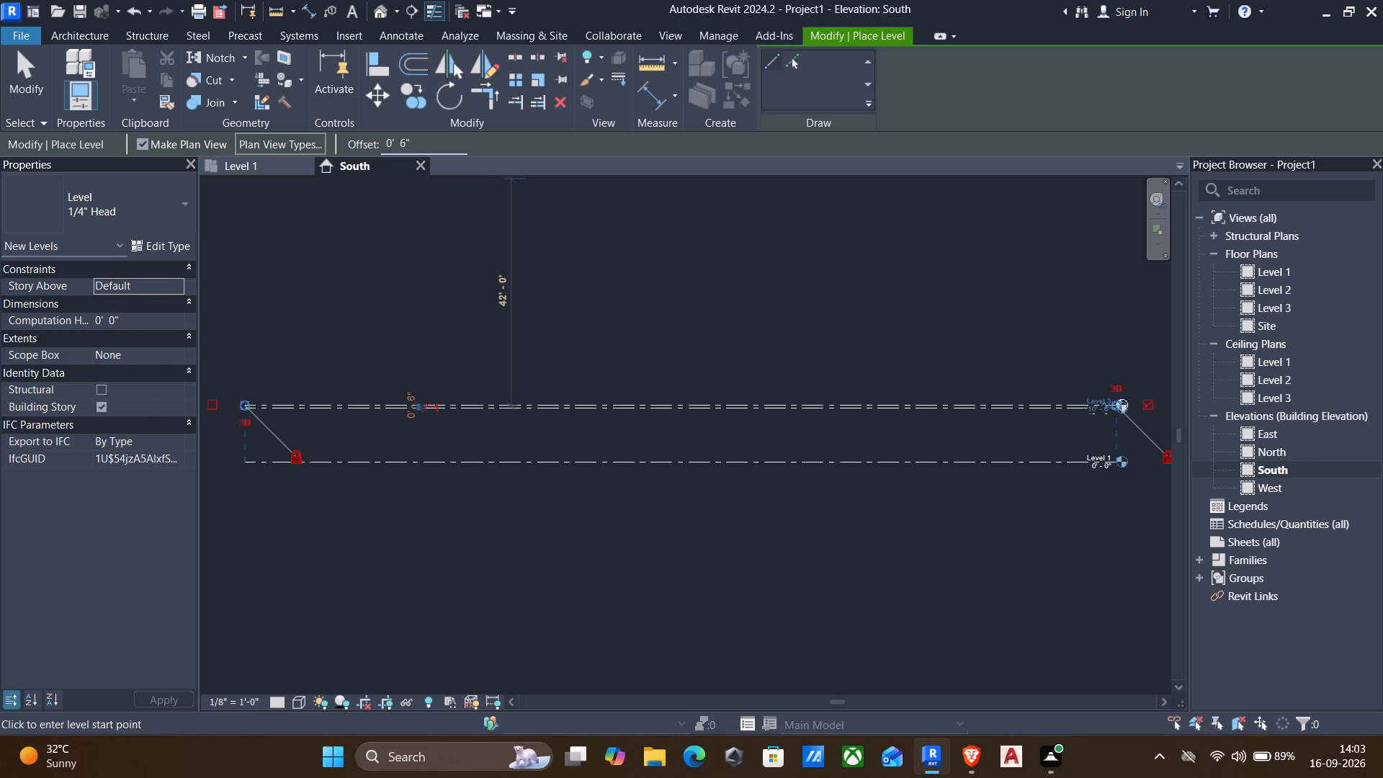
Draw another full-length level offset 10' above the topmost level, aligned with the ends of the existing levels.
{"action": "left_click_drag", "start_coordinate": [440, 142], "coordinate": [267, 133]}
{"action": "type", "text": "10'"}
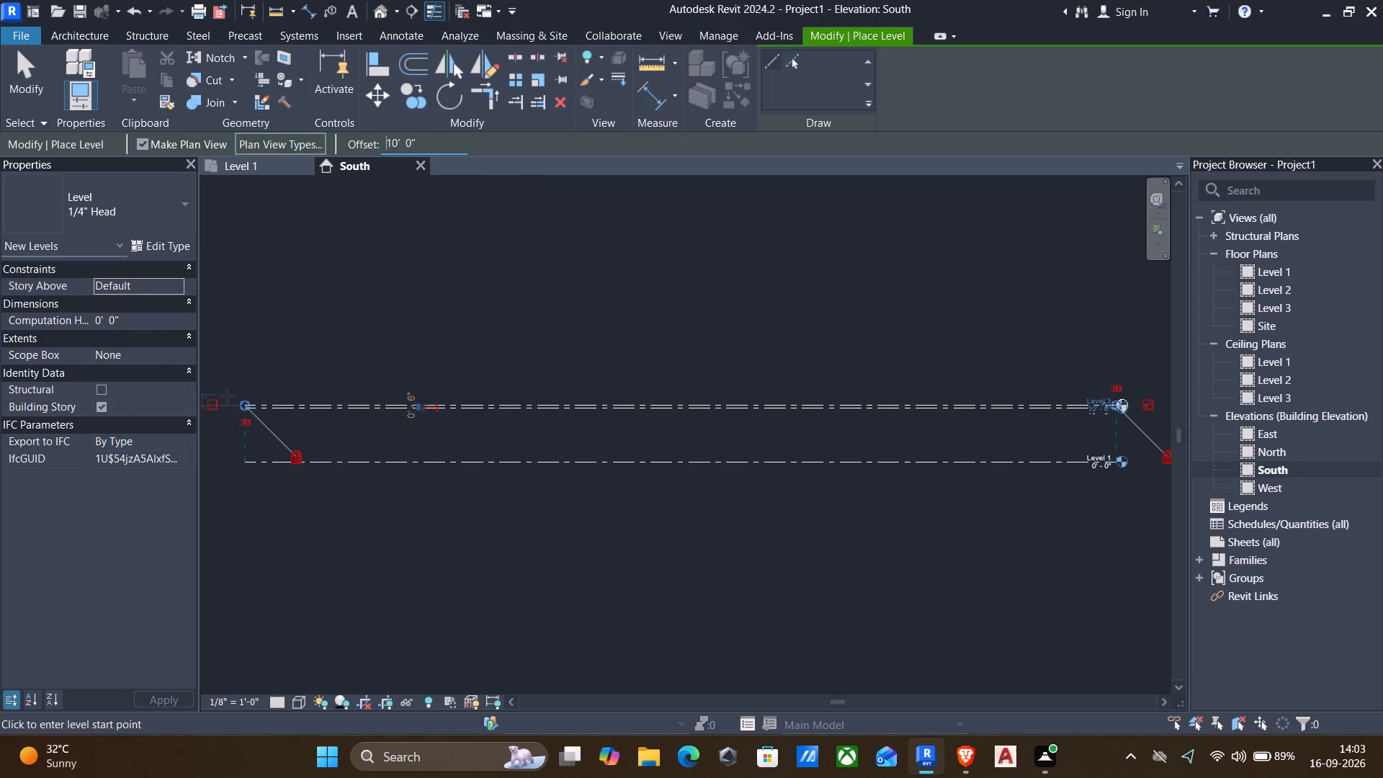
{"action": "scroll", "coordinate": [262, 407], "scroll_direction": "up", "scroll_amount": 4}
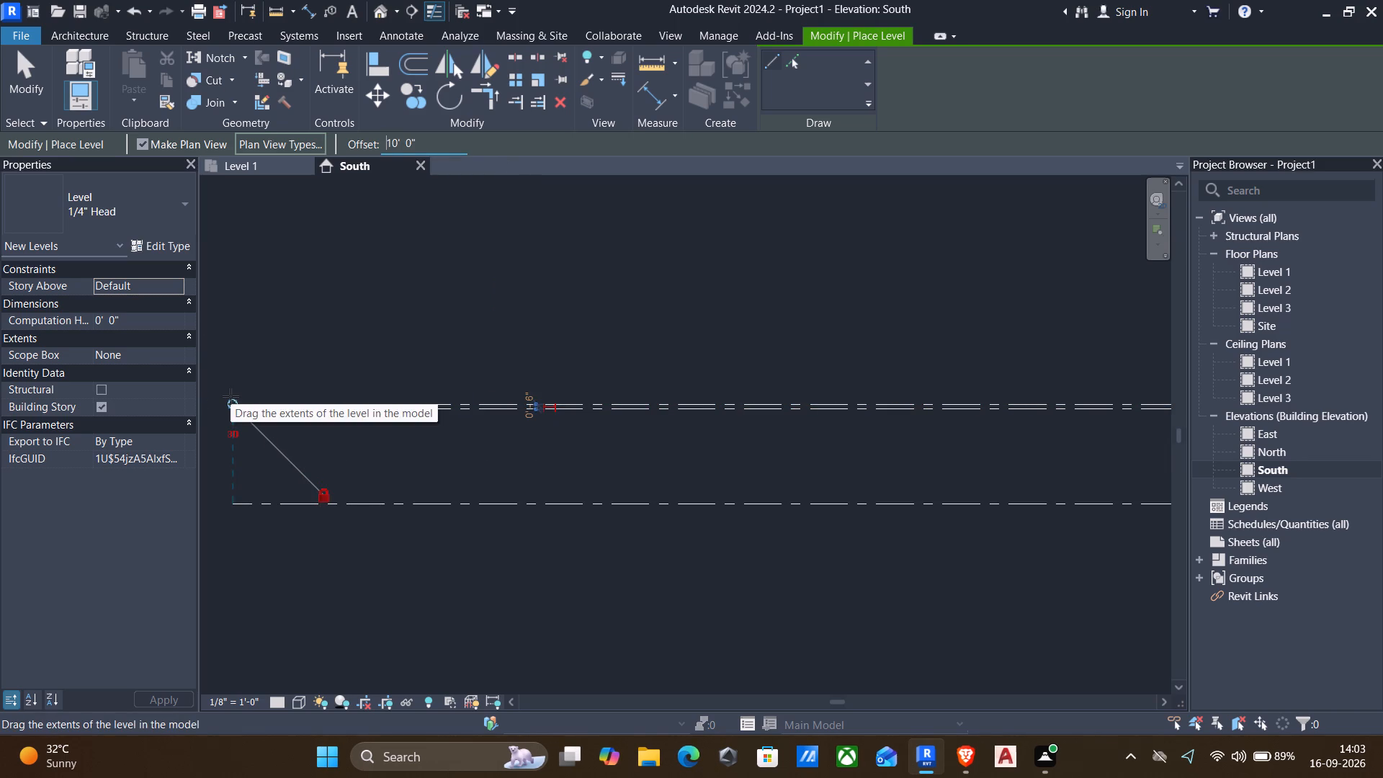
{"action": "scroll", "coordinate": [230, 396], "scroll_direction": "up", "scroll_amount": 3}
{"action": "left_click", "coordinate": [232, 404]}
{"action": "scroll", "coordinate": [279, 399], "scroll_direction": "down", "scroll_amount": 1}
{"action": "scroll", "coordinate": [491, 403], "scroll_direction": "down", "scroll_amount": 2}
{"action": "scroll", "coordinate": [596, 396], "scroll_direction": "down", "scroll_amount": 3}
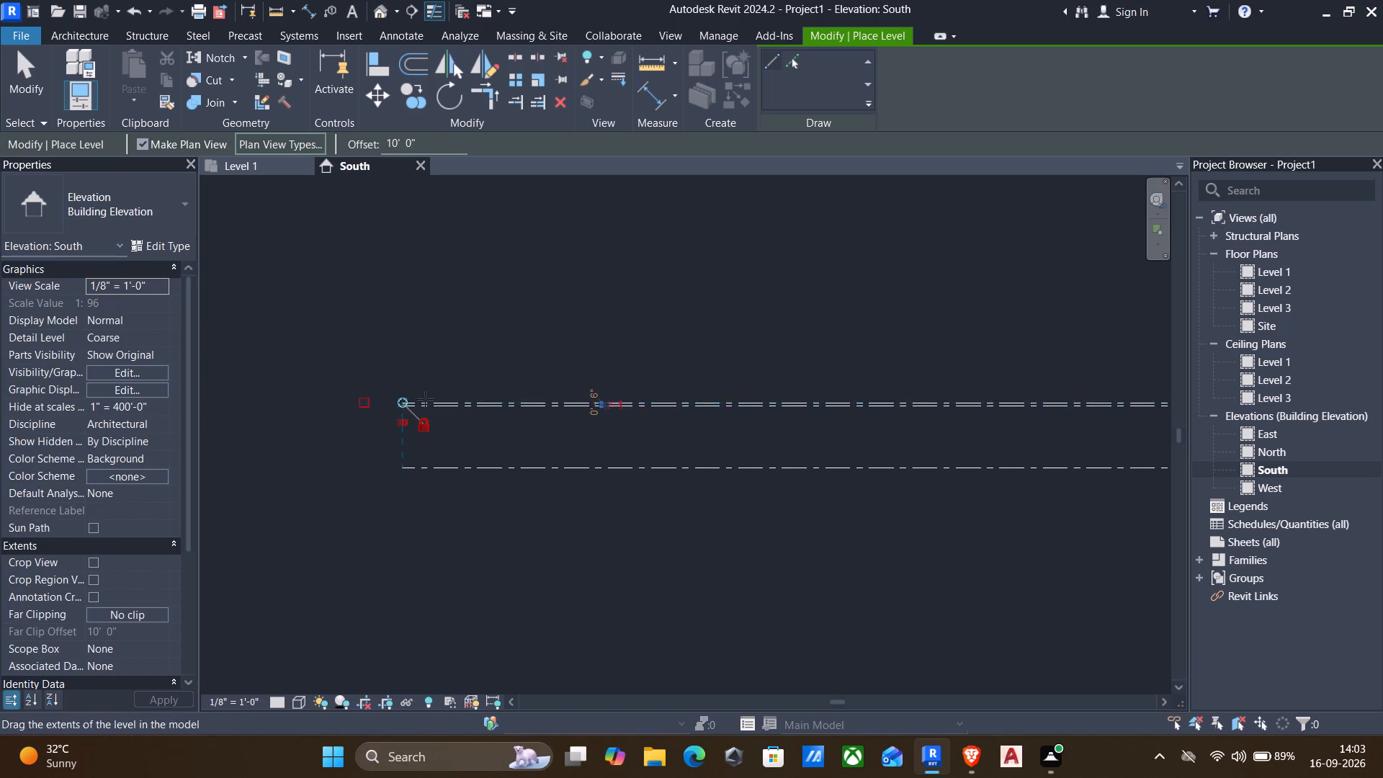
{"action": "scroll", "coordinate": [426, 399], "scroll_direction": "up", "scroll_amount": 4}
{"action": "left_click", "coordinate": [383, 405]}
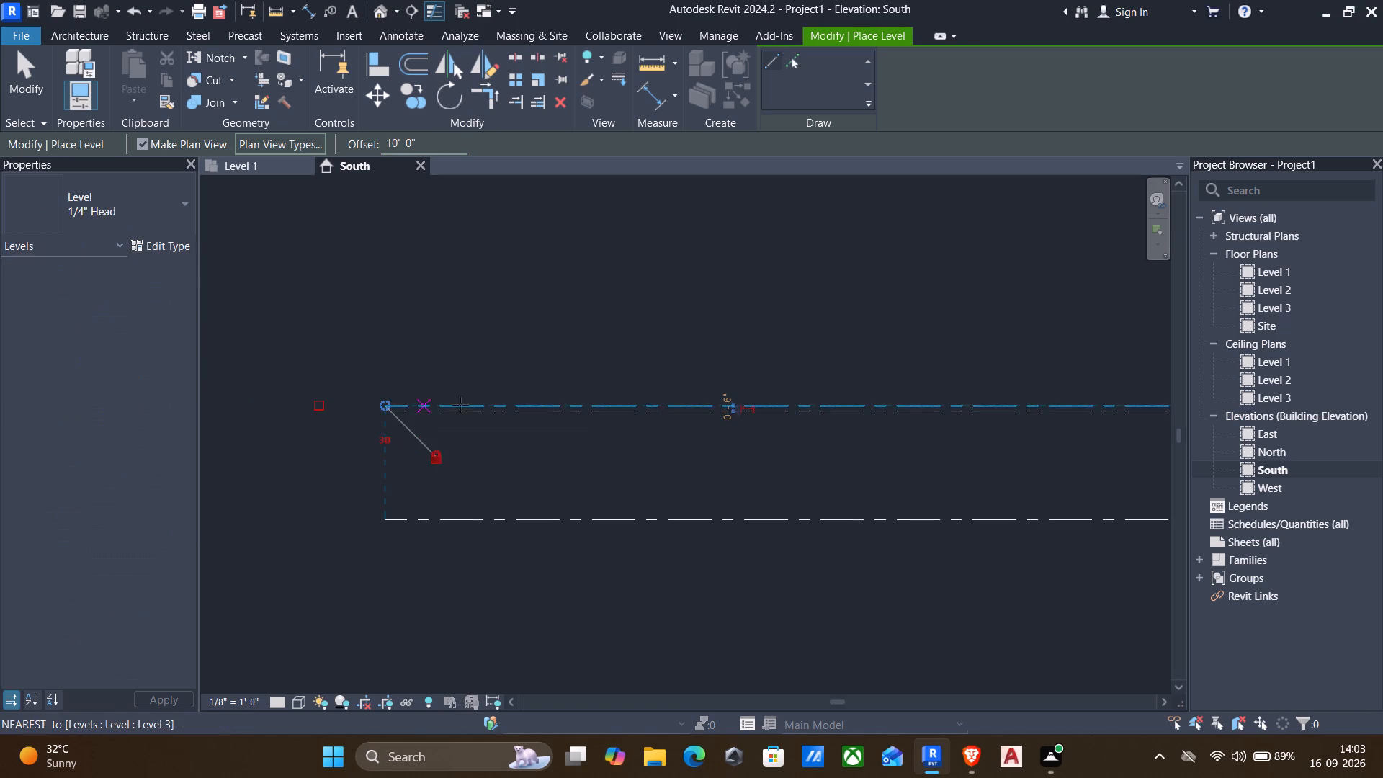
{"action": "scroll", "coordinate": [484, 403], "scroll_direction": "down", "scroll_amount": 3}
{"action": "scroll", "coordinate": [648, 399], "scroll_direction": "down", "scroll_amount": 3}
{"action": "scroll", "coordinate": [757, 399], "scroll_direction": "down", "scroll_amount": 1}
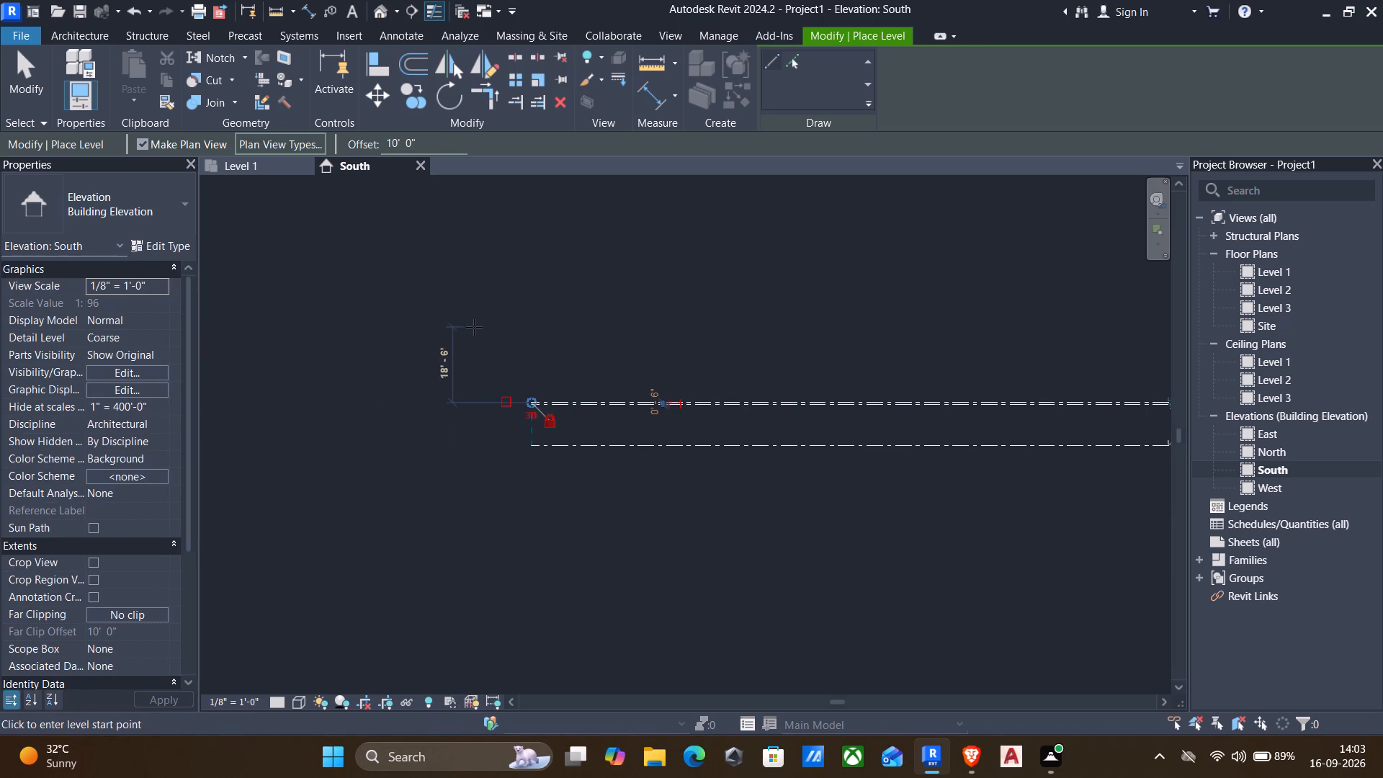
{"action": "scroll", "coordinate": [490, 270], "scroll_direction": "down", "scroll_amount": 2}
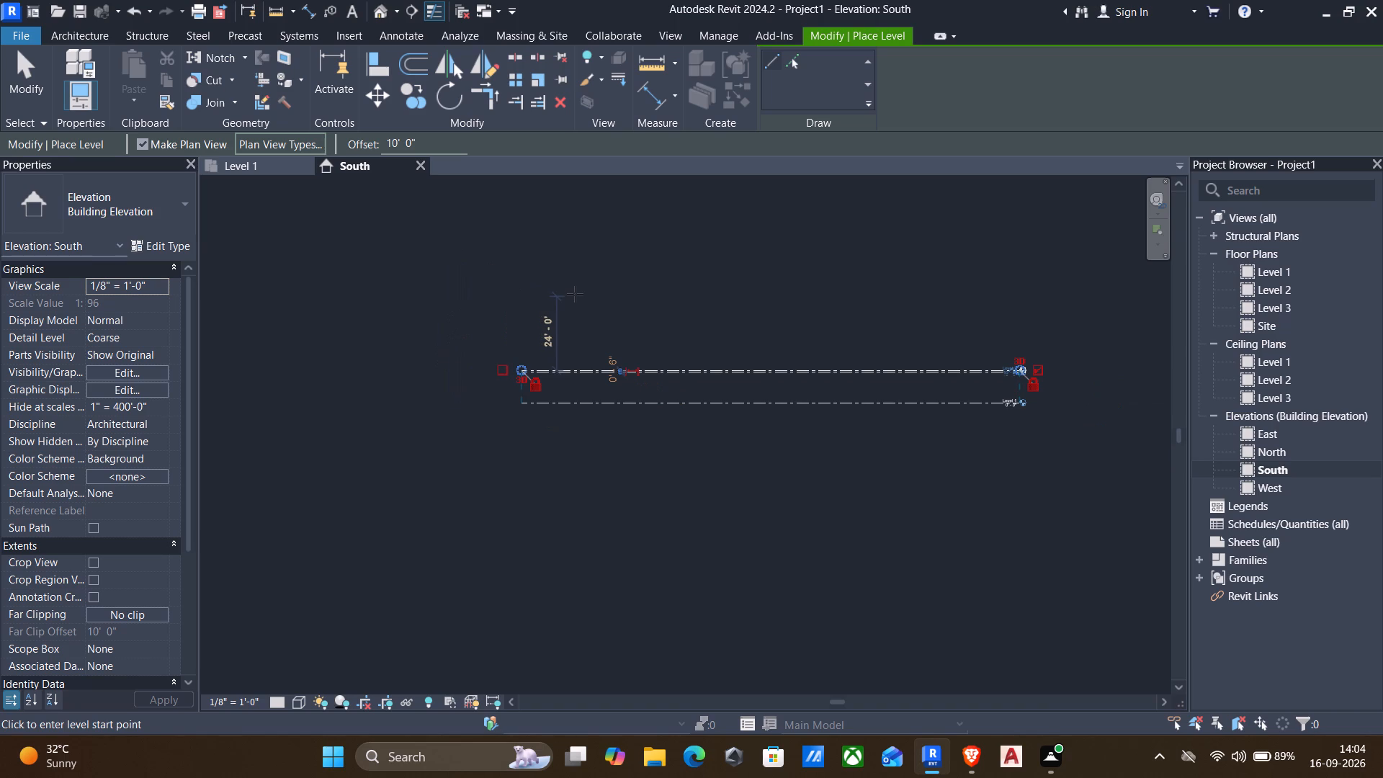
{"action": "key", "text": "Escape"}
{"action": "scroll", "coordinate": [524, 372], "scroll_direction": "up", "scroll_amount": 6}
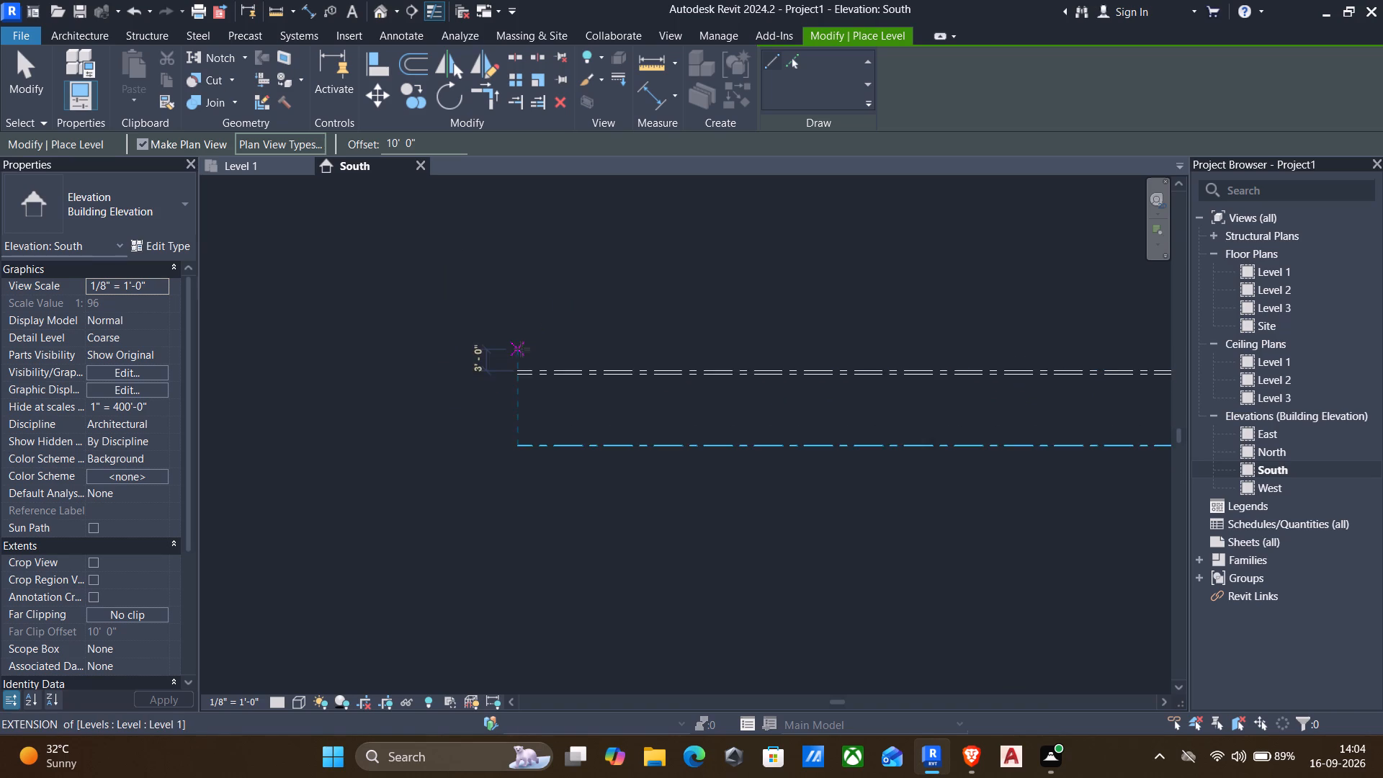
{"action": "scroll", "coordinate": [522, 349], "scroll_direction": "up", "scroll_amount": 4}
{"action": "left_click", "coordinate": [519, 385]}
{"action": "scroll", "coordinate": [563, 387], "scroll_direction": "down", "scroll_amount": 3}
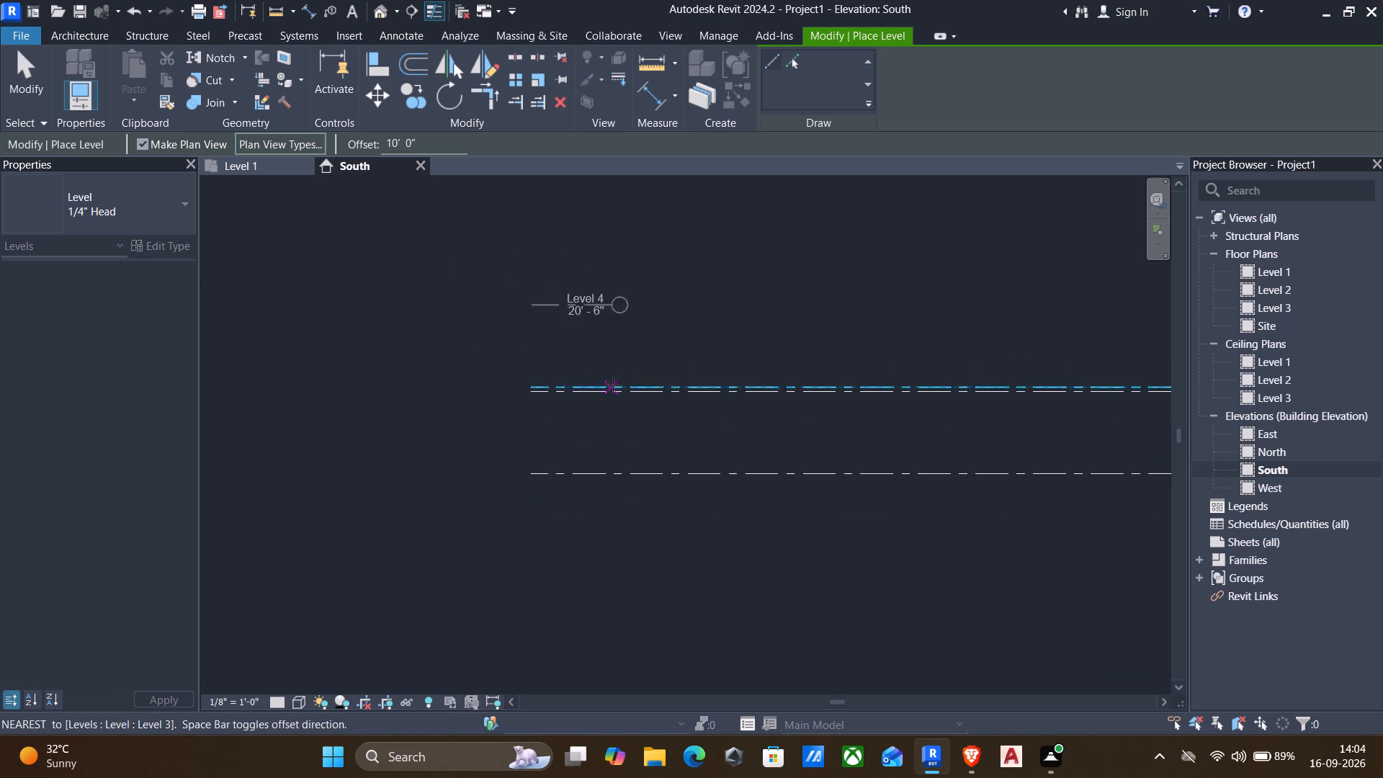
{"action": "scroll", "coordinate": [613, 385], "scroll_direction": "down", "scroll_amount": 3}
{"action": "scroll", "coordinate": [727, 388], "scroll_direction": "down", "scroll_amount": 2}
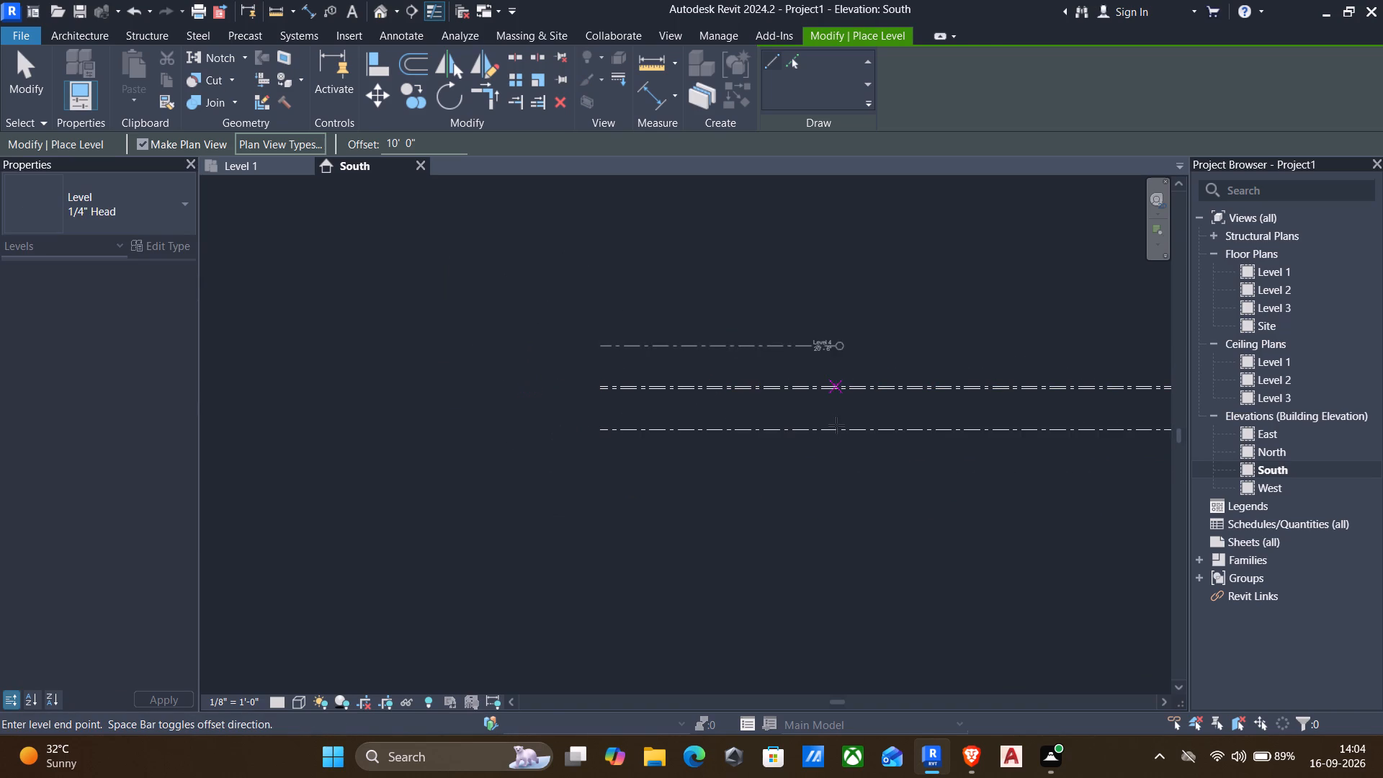
{"action": "middle_click_drag", "start_coordinate": [837, 425], "coordinate": [573, 460]}
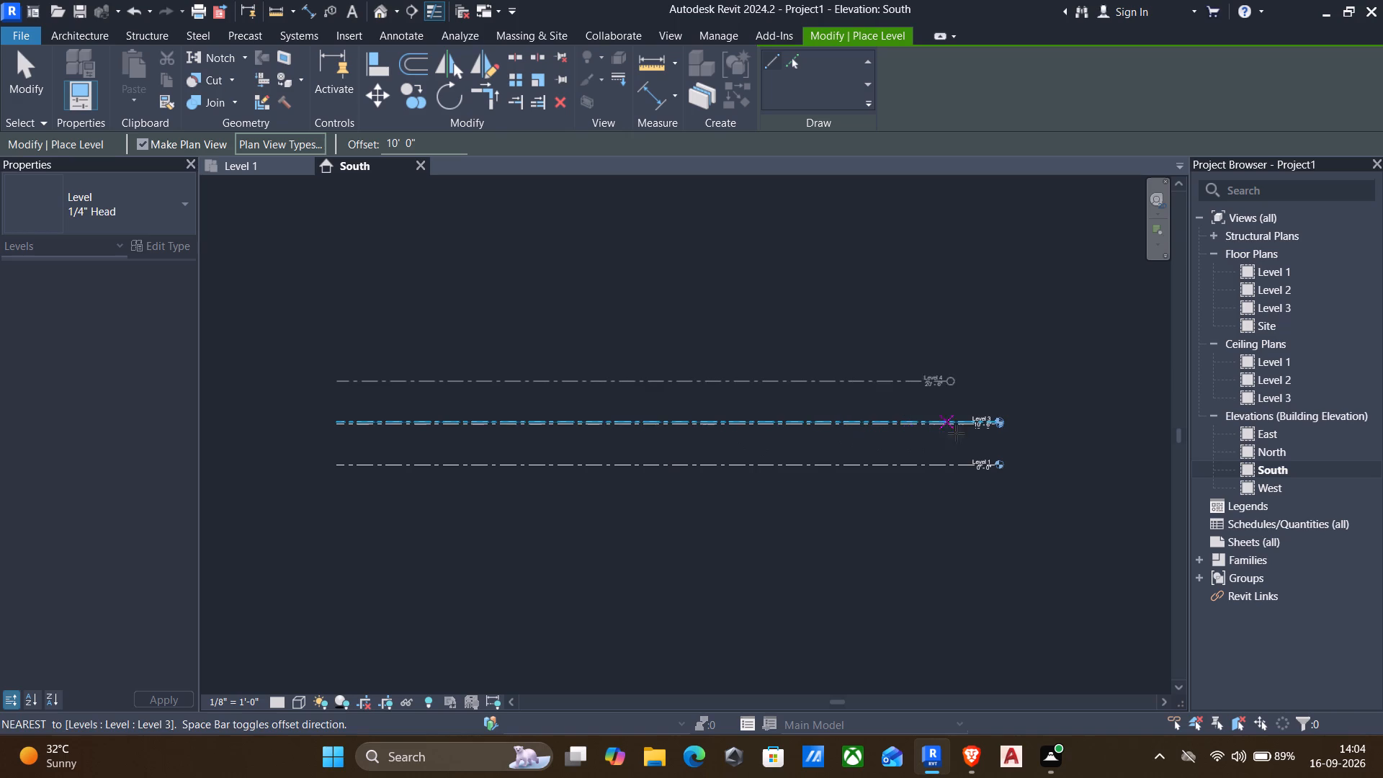
{"action": "left_click", "coordinate": [1000, 432]}
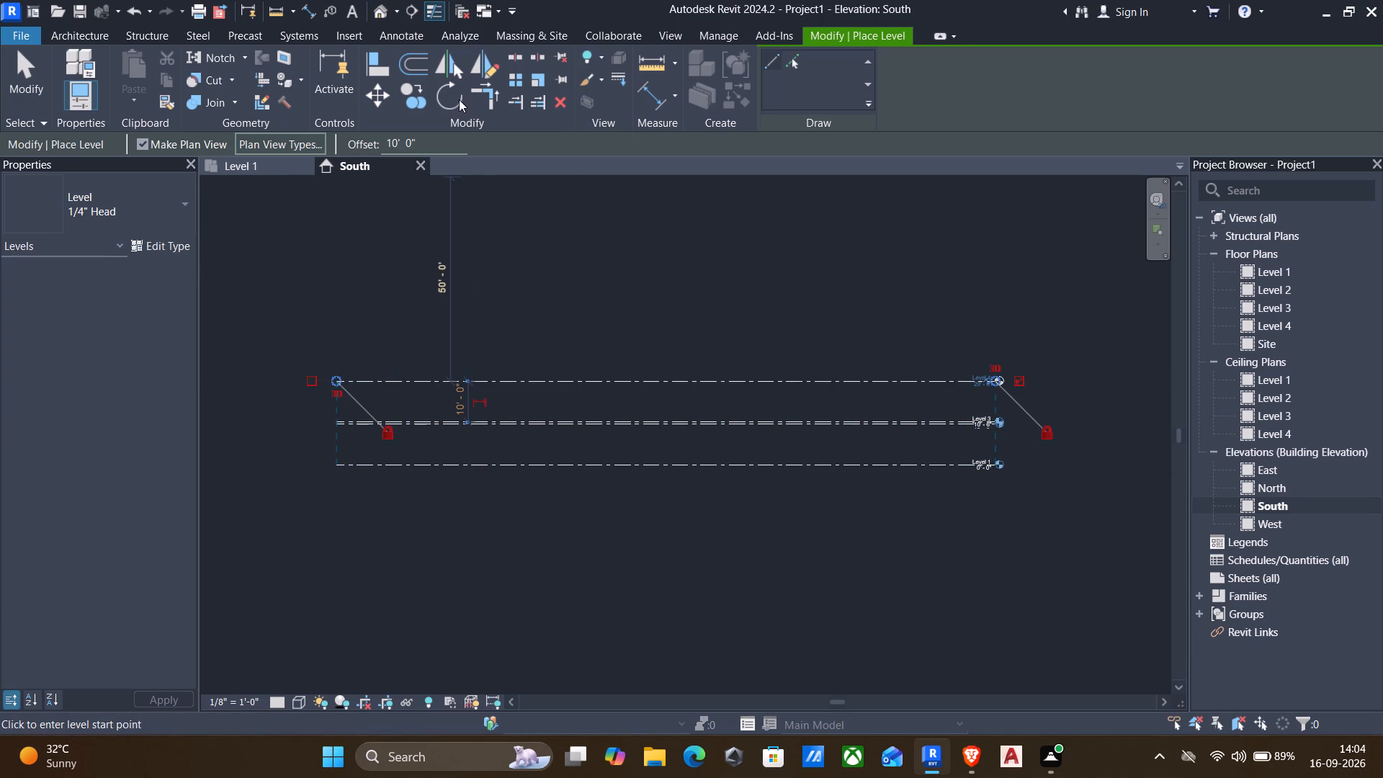
Set the offset for the new level to 6".
{"action": "left_click_drag", "start_coordinate": [444, 132], "coordinate": [435, 136]}
{"action": "left_click_drag", "start_coordinate": [435, 136], "coordinate": [291, 143]}
{"action": "key", "text": "6"}
{"action": "key", "text": "shift+quotedbl"}
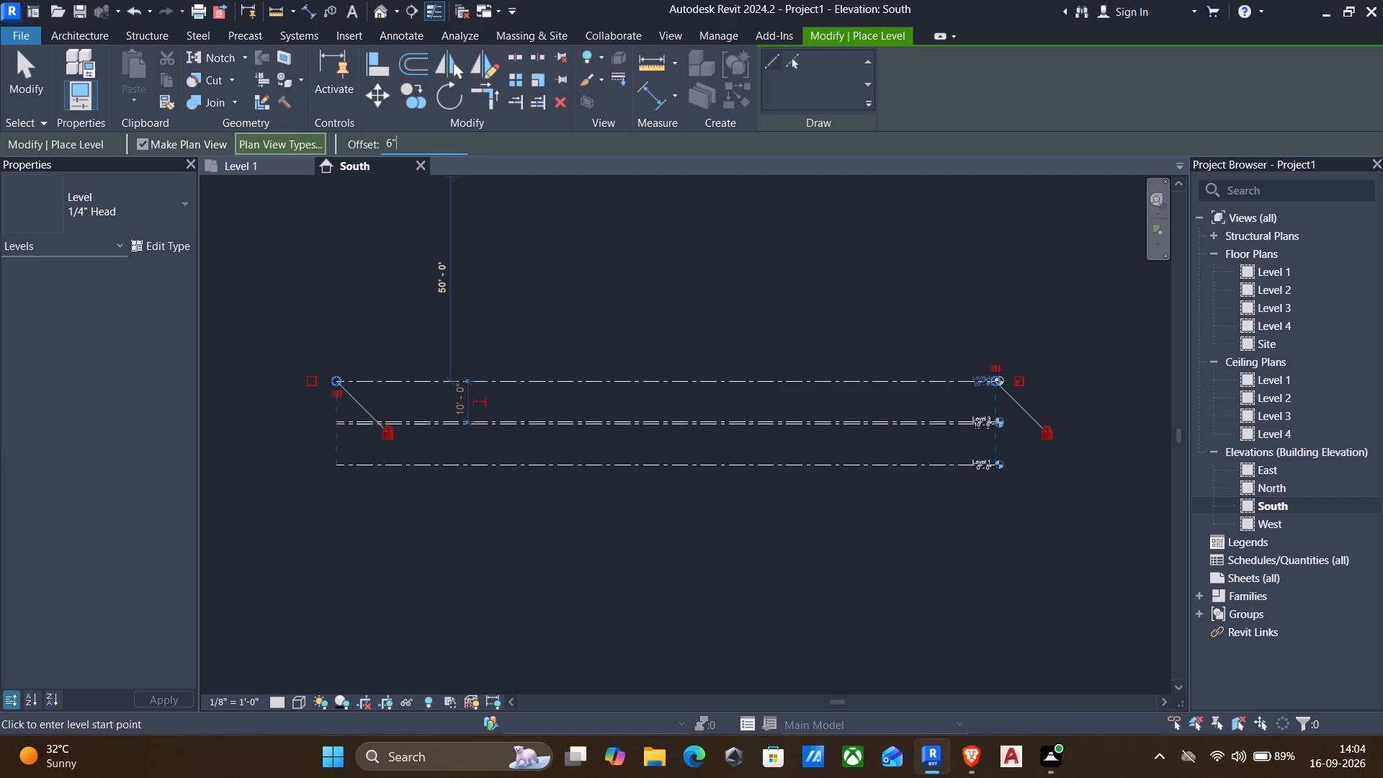
{"action": "key", "text": "Return"}
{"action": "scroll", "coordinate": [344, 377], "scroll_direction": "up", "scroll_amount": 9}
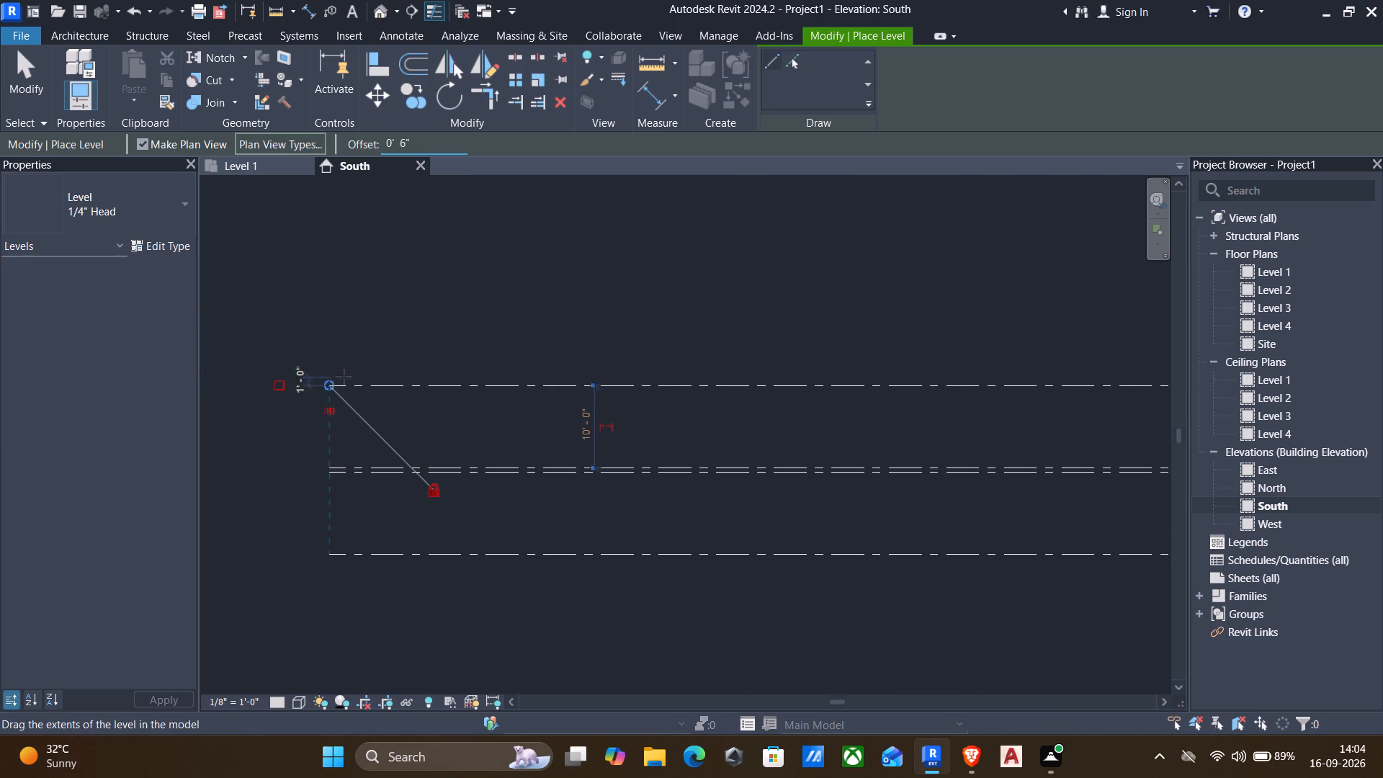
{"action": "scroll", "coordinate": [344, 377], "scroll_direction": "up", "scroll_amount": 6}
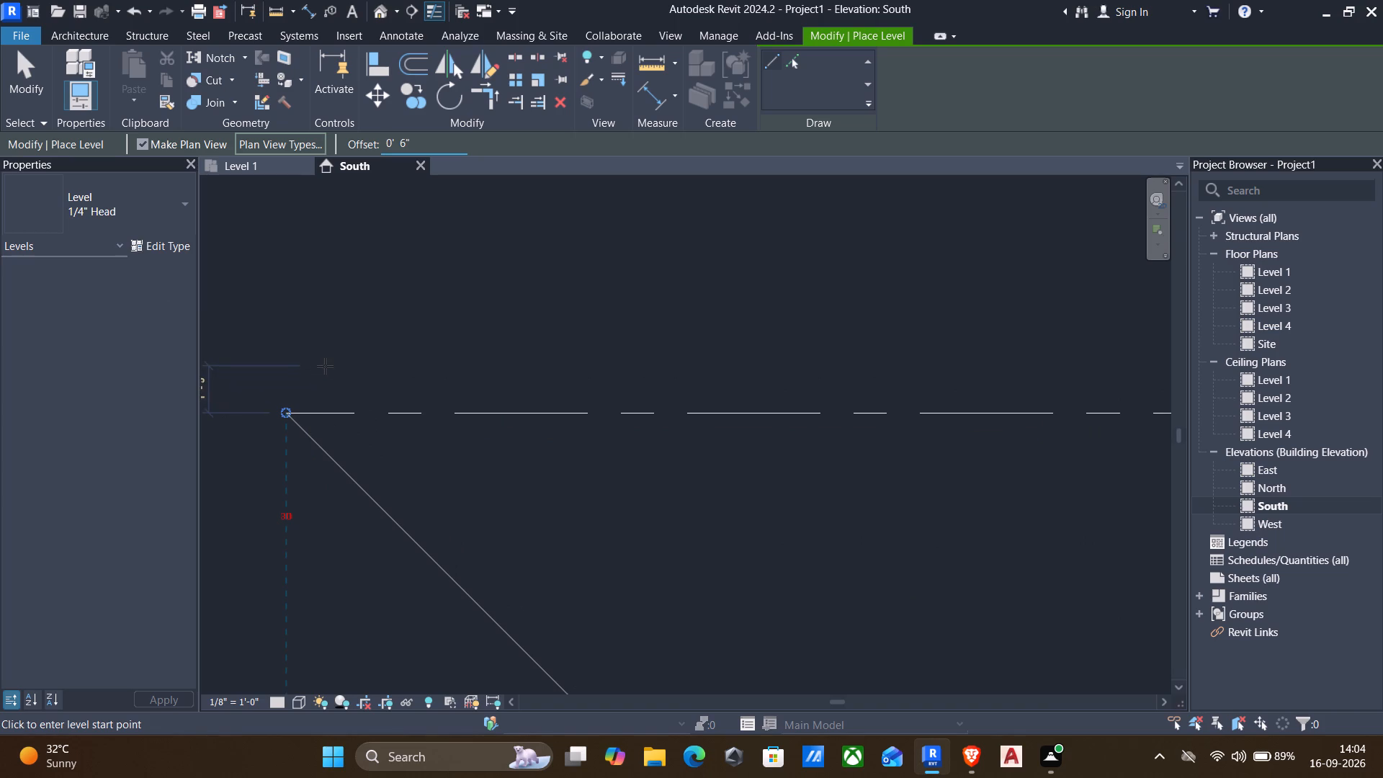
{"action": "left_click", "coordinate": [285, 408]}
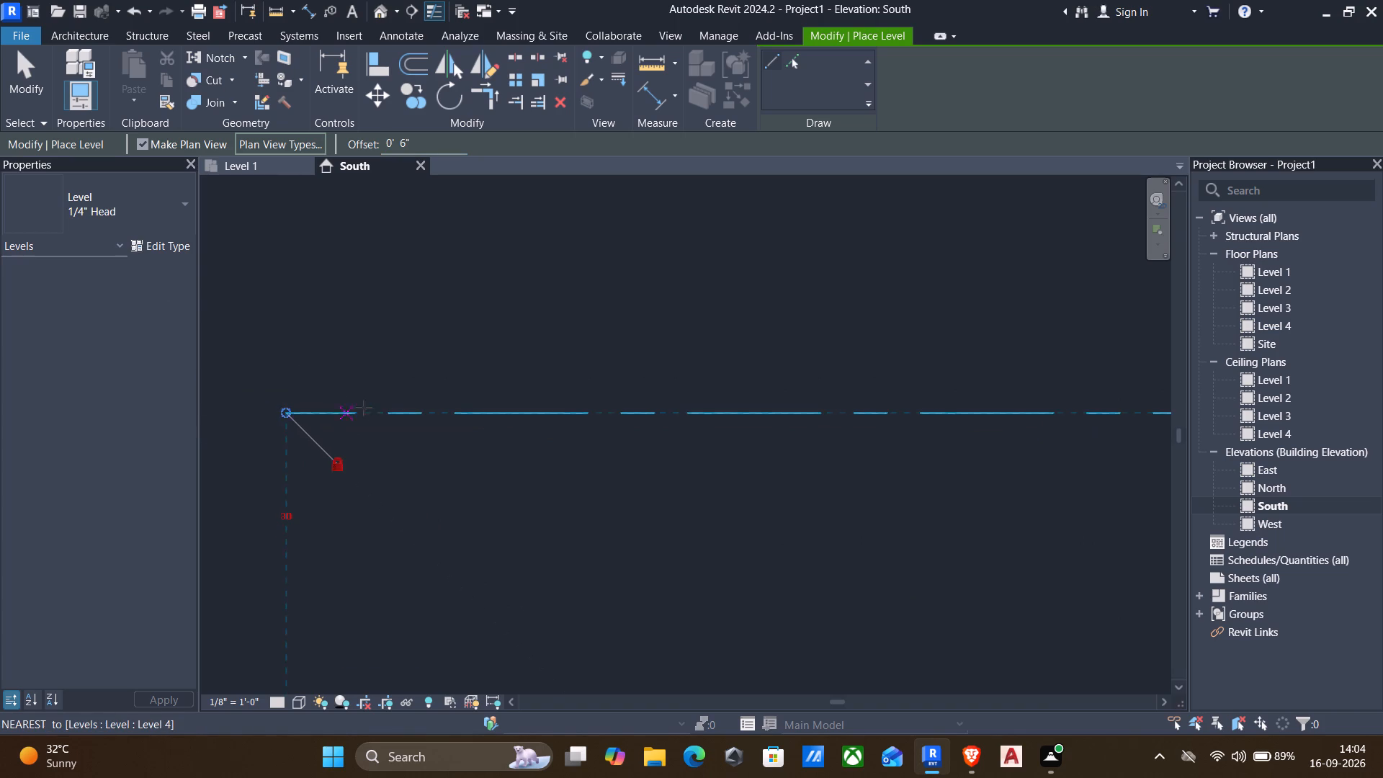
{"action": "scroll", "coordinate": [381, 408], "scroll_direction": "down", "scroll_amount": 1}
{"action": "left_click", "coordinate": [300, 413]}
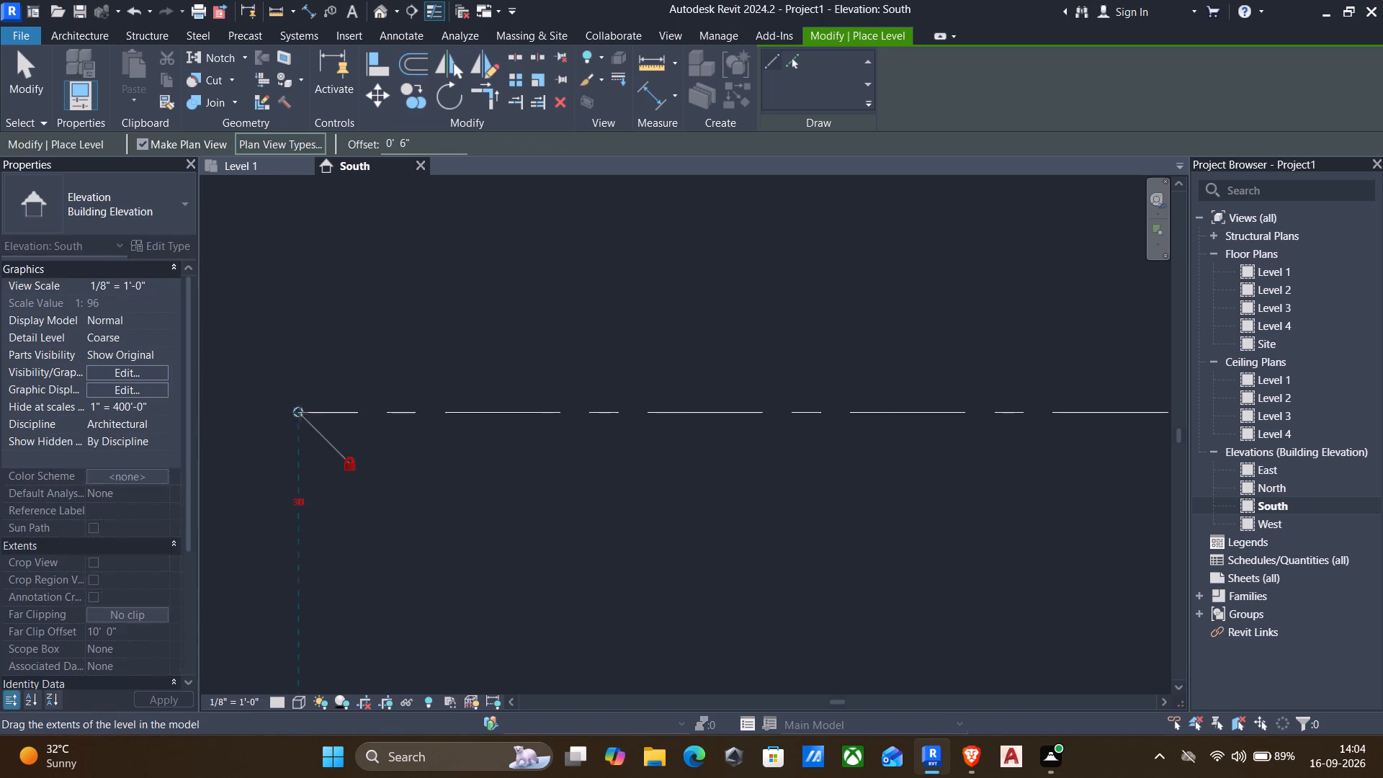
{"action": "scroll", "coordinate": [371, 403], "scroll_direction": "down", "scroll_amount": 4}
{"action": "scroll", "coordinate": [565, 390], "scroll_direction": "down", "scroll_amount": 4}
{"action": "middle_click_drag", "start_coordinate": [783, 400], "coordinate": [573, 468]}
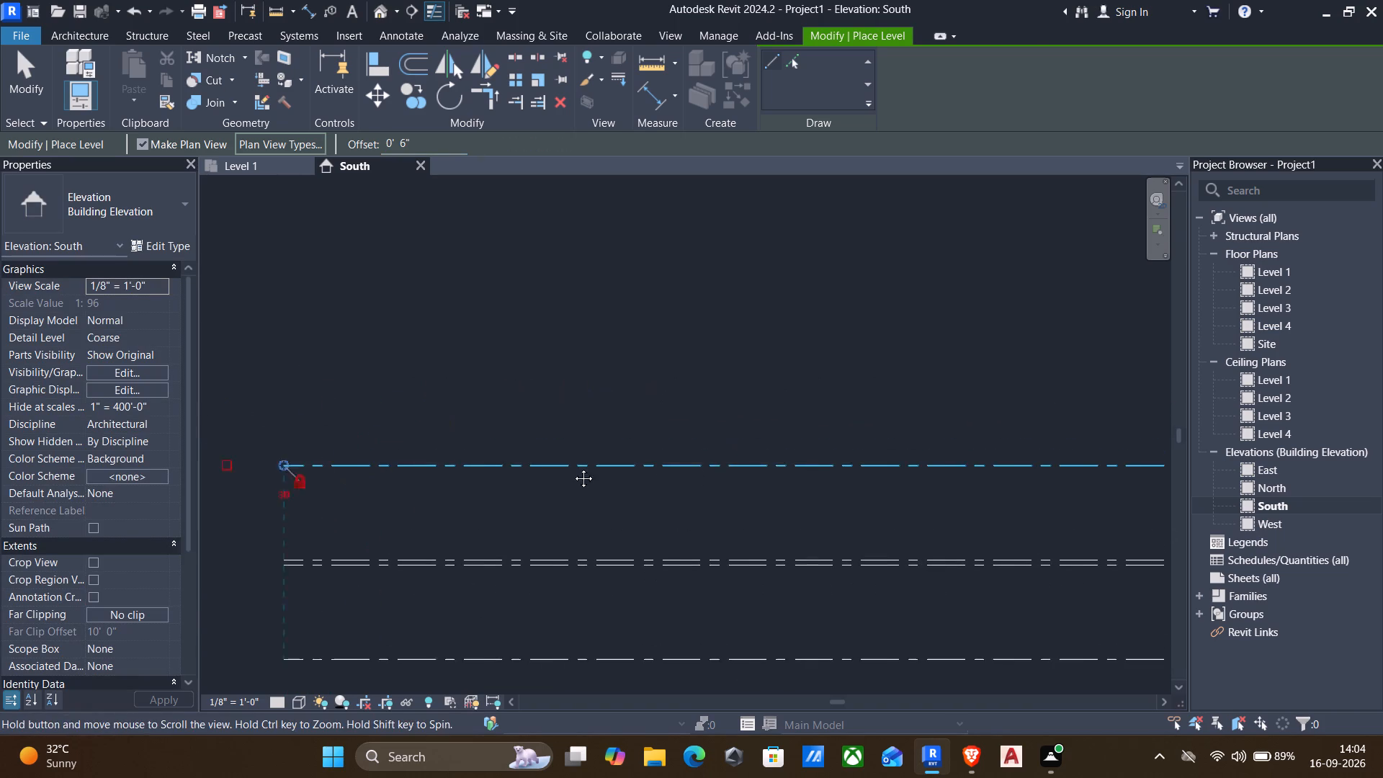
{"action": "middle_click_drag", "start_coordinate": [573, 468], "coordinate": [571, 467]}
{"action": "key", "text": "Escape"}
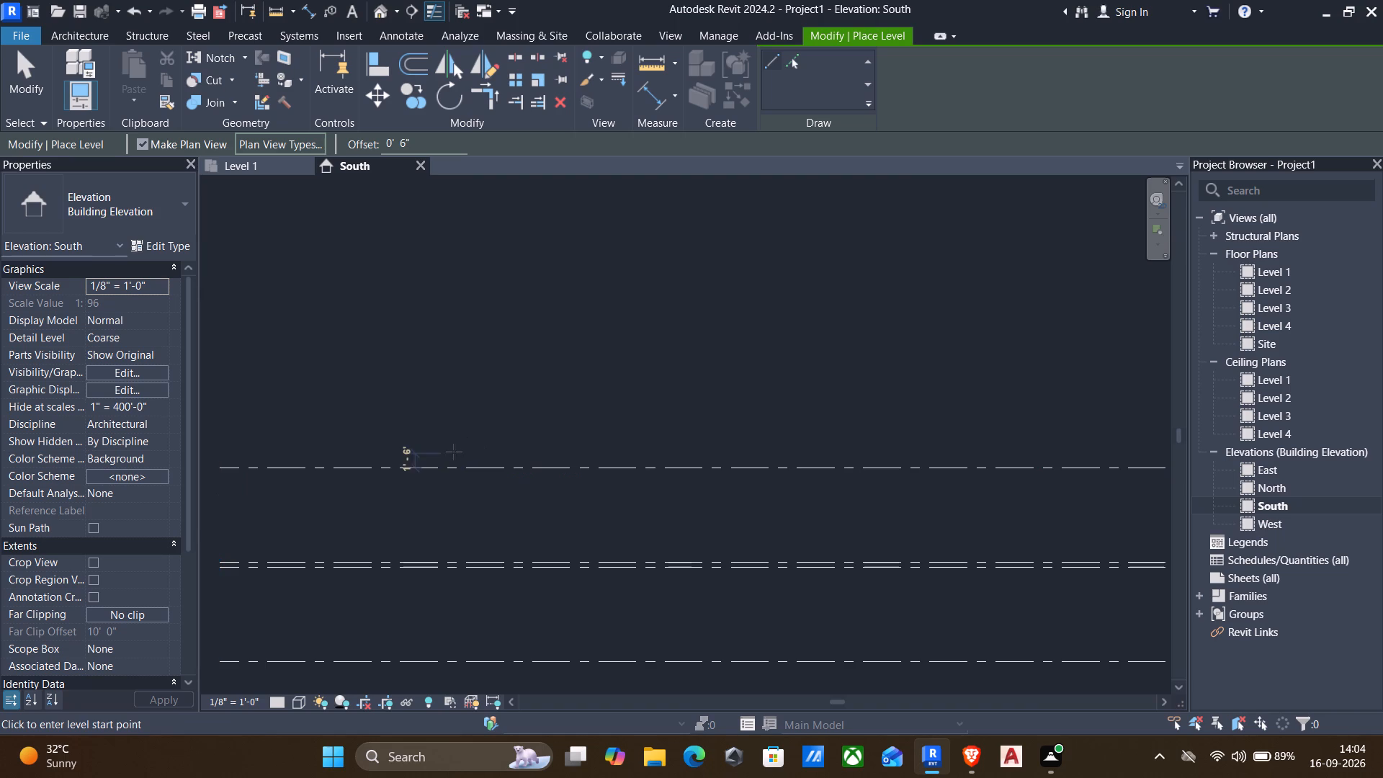
Draw a full-length level 6" above Level 4, aligned with both ends of the existing levels.
{"action": "middle_click_drag", "start_coordinate": [228, 462], "coordinate": [303, 452]}
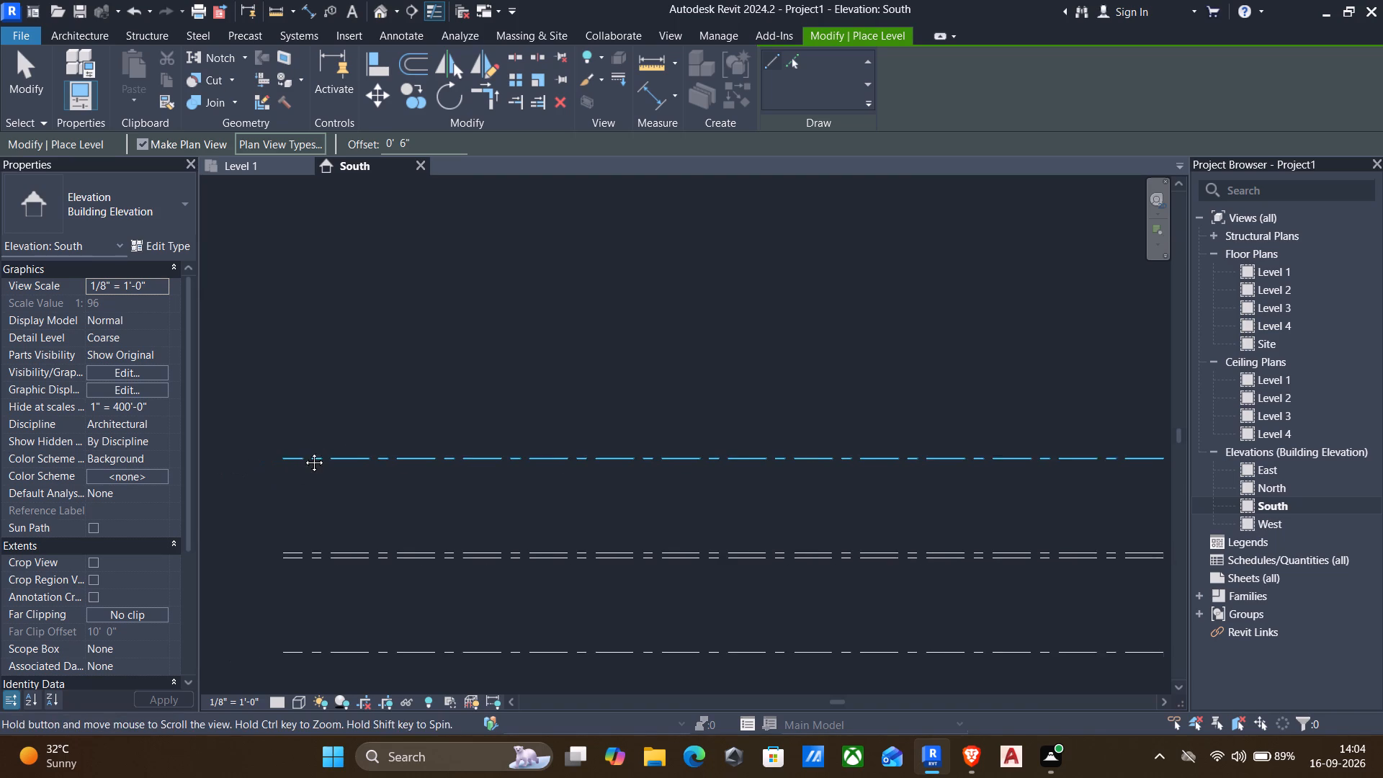
{"action": "middle_click_drag", "start_coordinate": [303, 452], "coordinate": [309, 451]}
{"action": "left_click", "coordinate": [296, 450]}
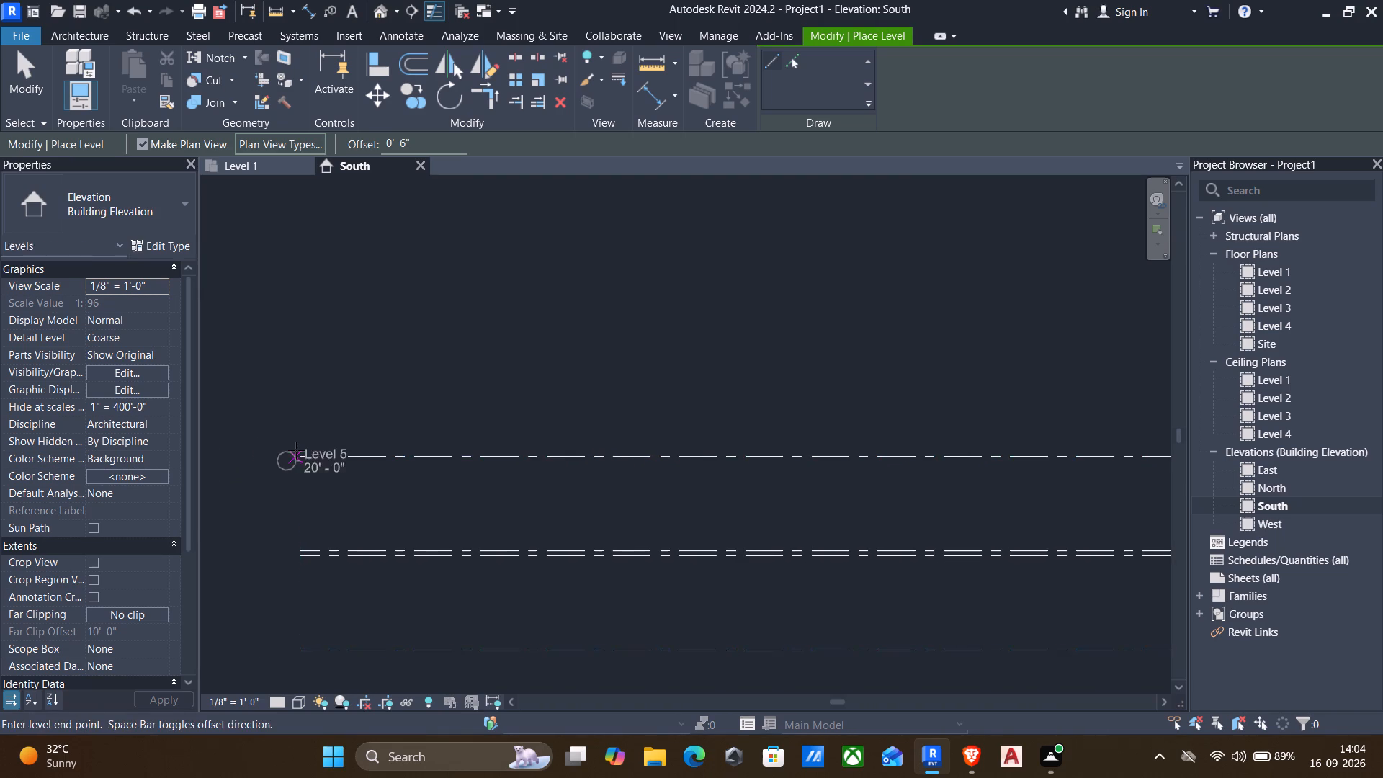
{"action": "scroll", "coordinate": [359, 442], "scroll_direction": "down", "scroll_amount": 3}
{"action": "middle_click_drag", "start_coordinate": [522, 404], "coordinate": [357, 442]}
{"action": "scroll", "coordinate": [345, 445], "scroll_direction": "down", "scroll_amount": 2}
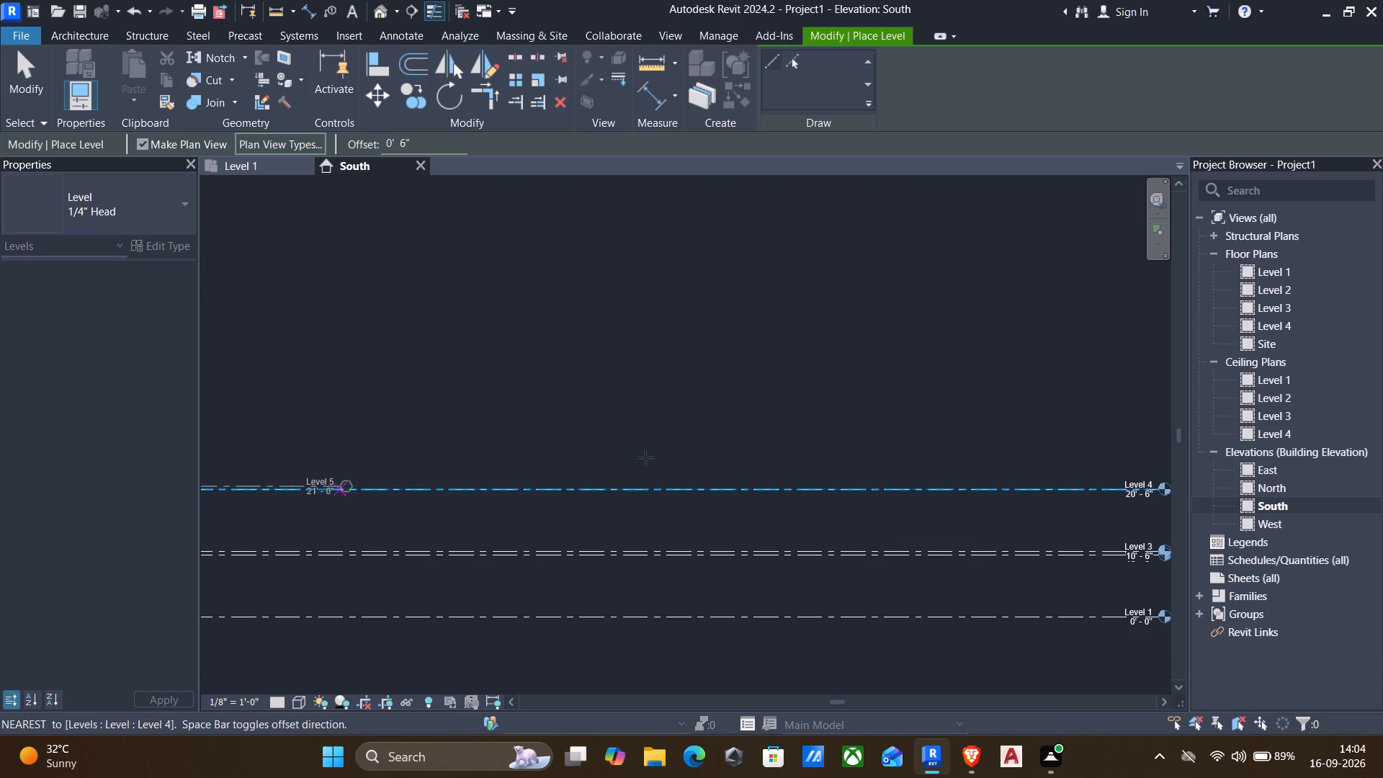
{"action": "scroll", "coordinate": [952, 465], "scroll_direction": "up", "scroll_amount": 4}
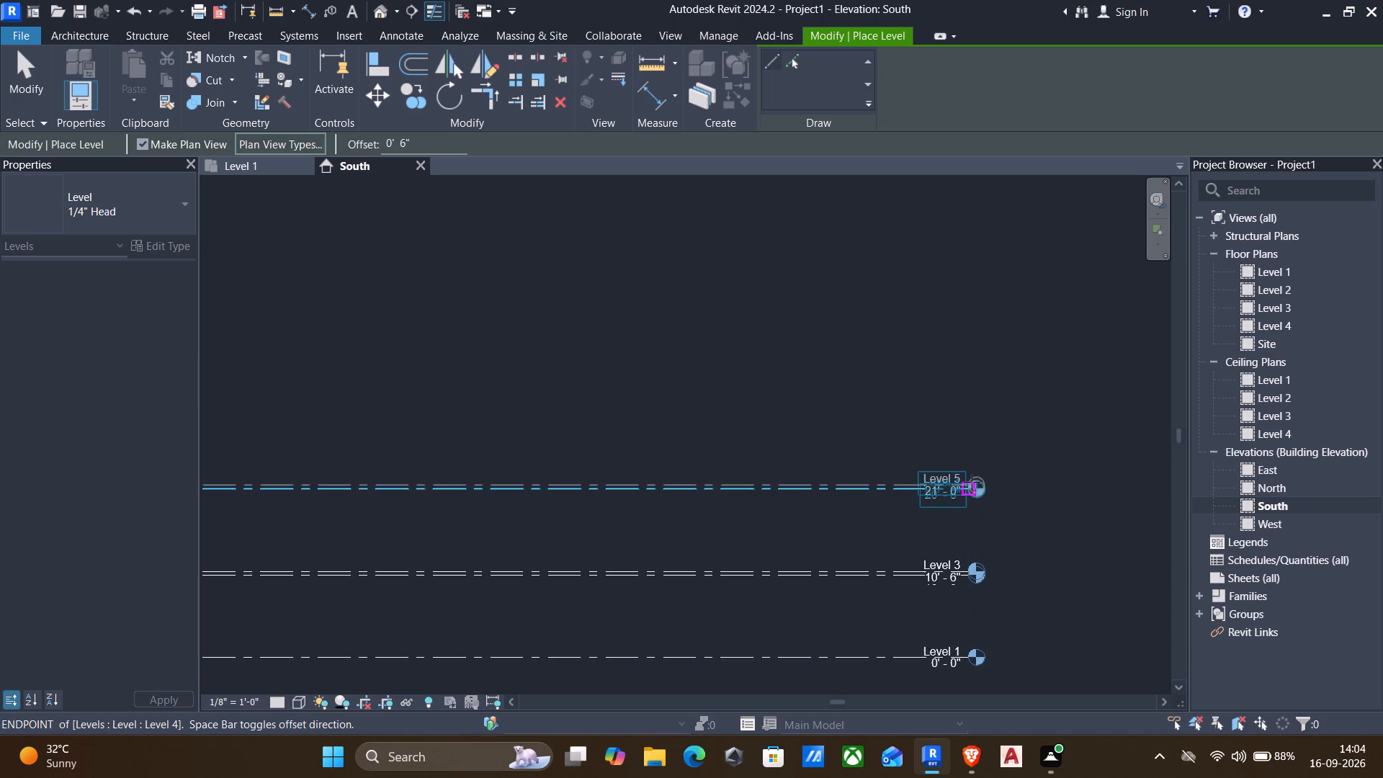
{"action": "scroll", "coordinate": [972, 482], "scroll_direction": "up", "scroll_amount": 2}
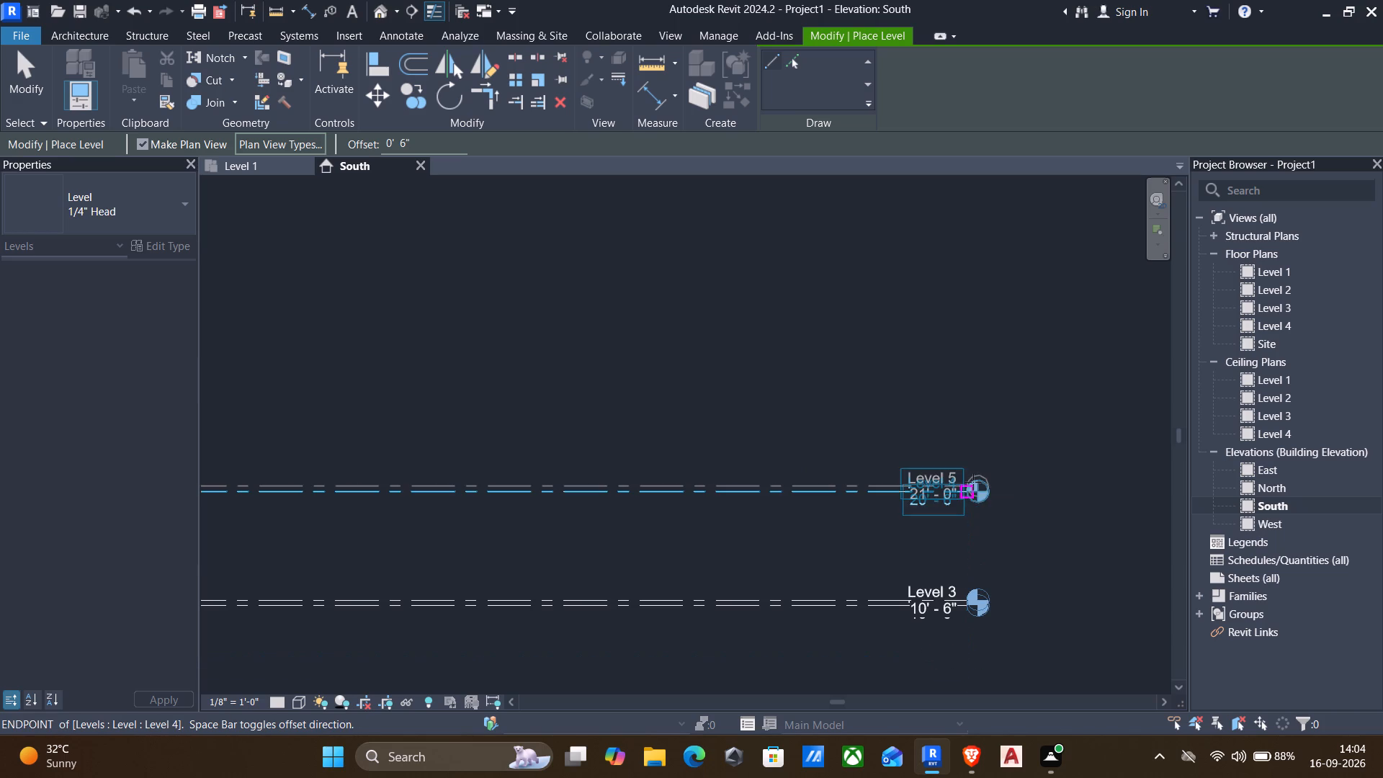
{"action": "left_click", "coordinate": [973, 465]}
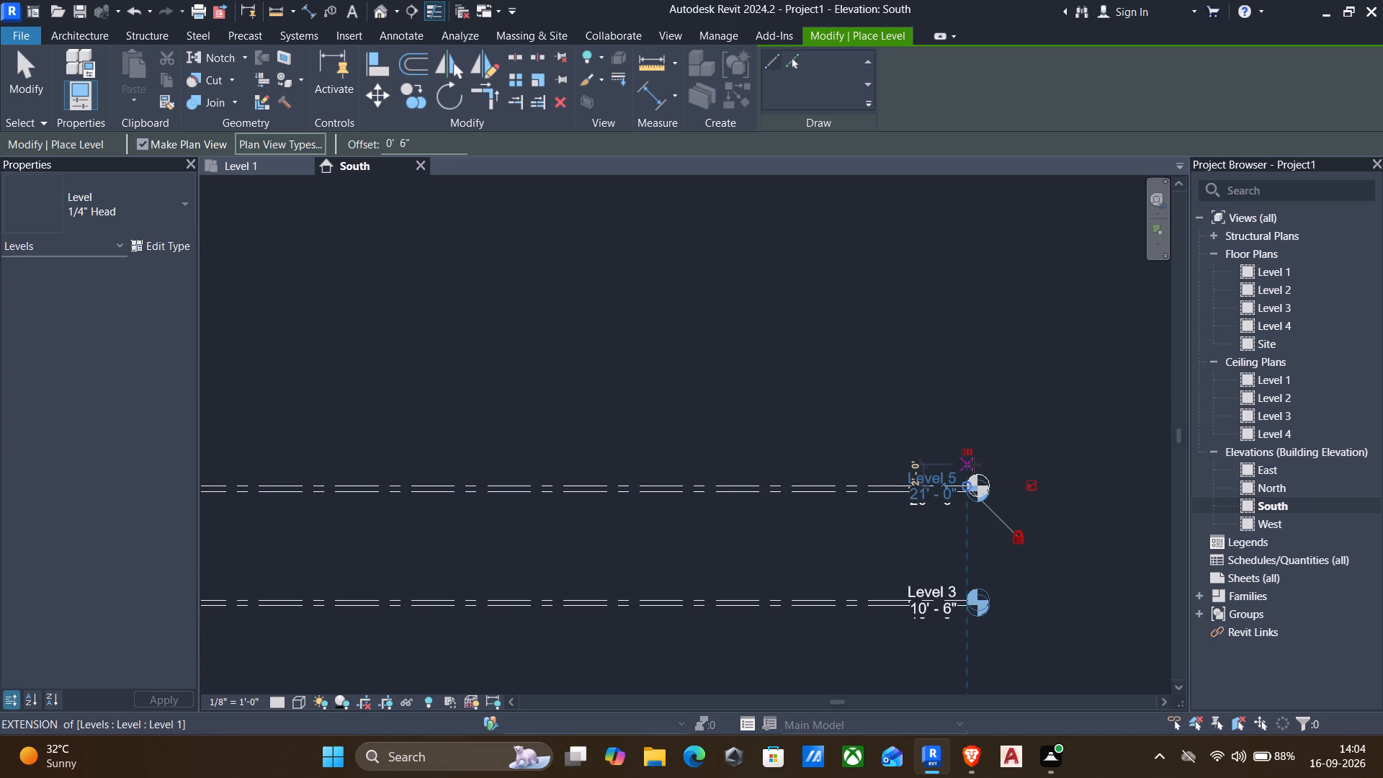
{"action": "key", "text": "Escape"}
{"action": "scroll", "coordinate": [768, 556], "scroll_direction": "down", "scroll_amount": 1}
{"action": "middle_click_drag", "start_coordinate": [728, 540], "coordinate": [887, 432]}
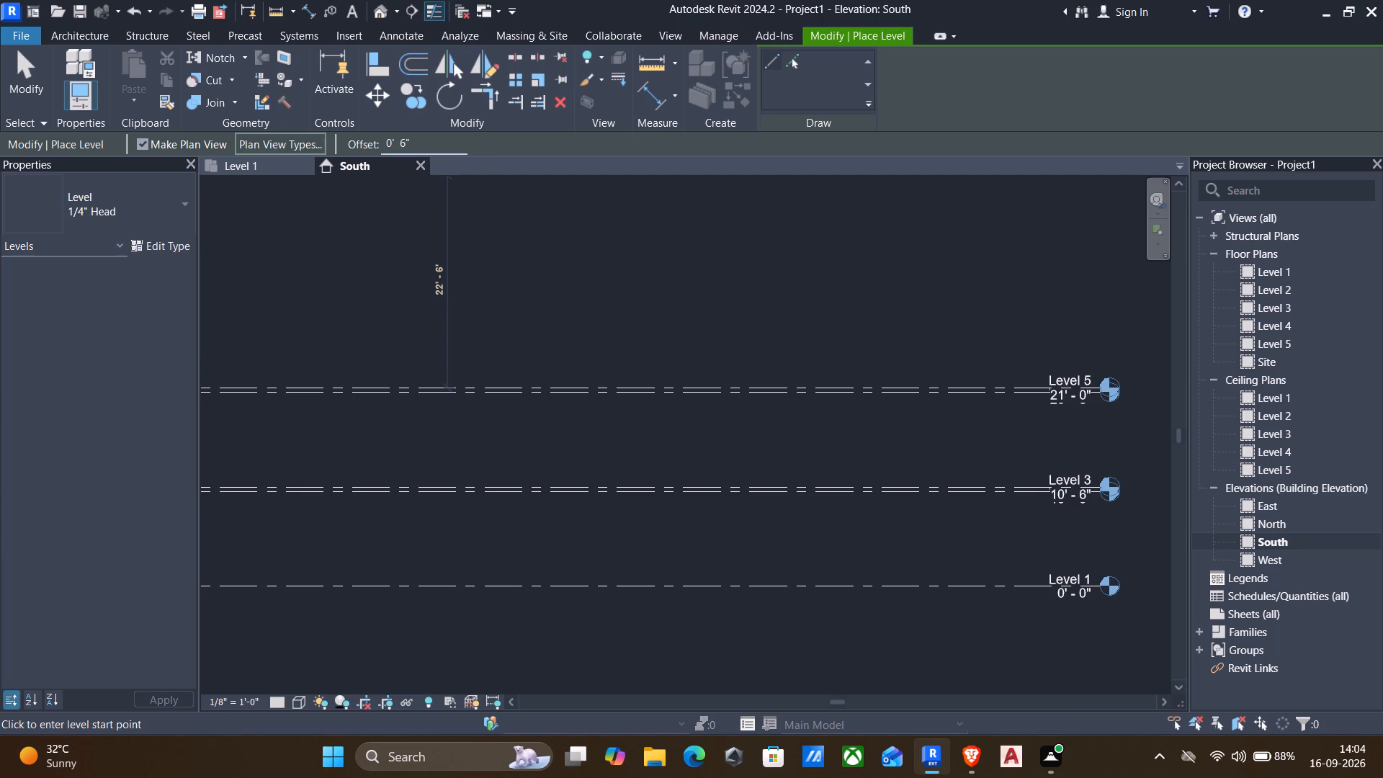
Draw a full-length level offset 3' above Level 5, aligned with the ends of the existing levels, and finish placing levels.
{"action": "left_click_drag", "start_coordinate": [423, 144], "coordinate": [352, 146]}
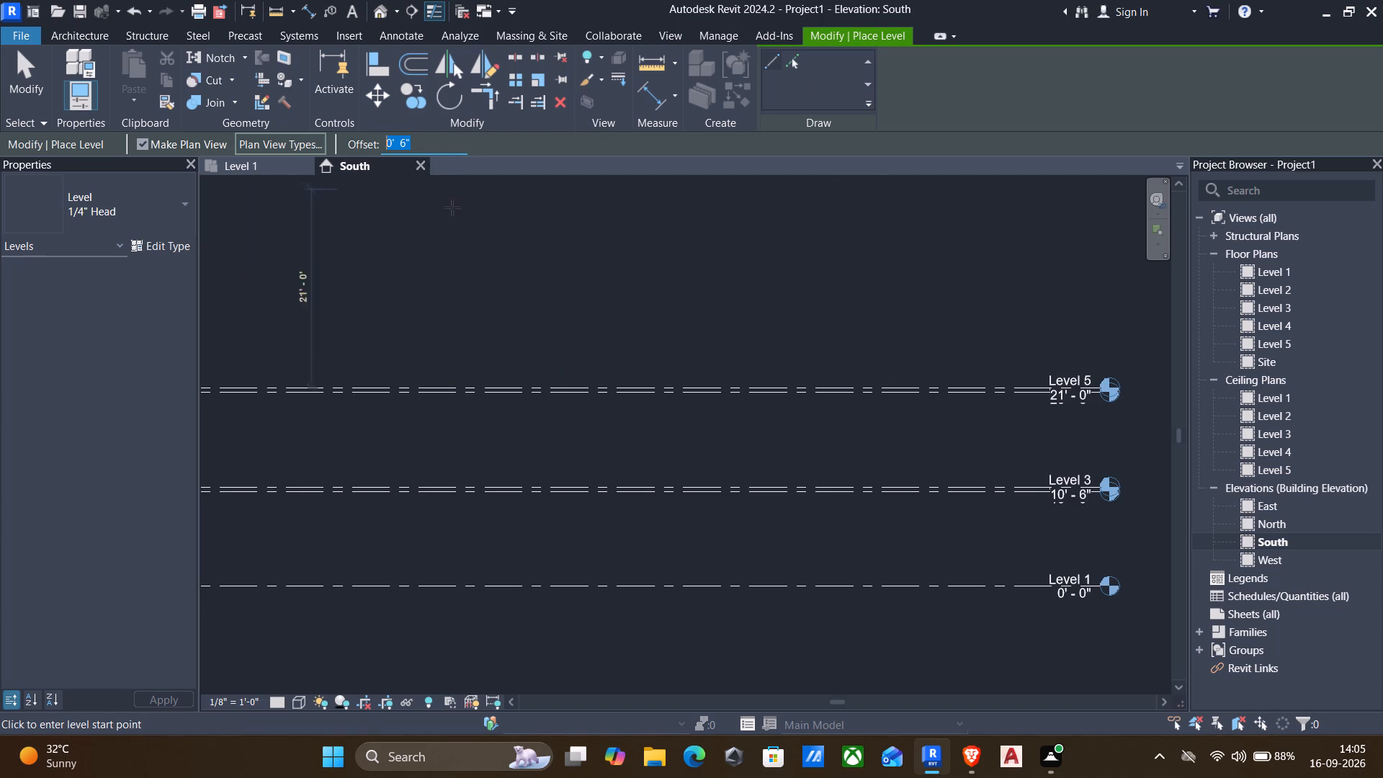
{"action": "key", "text": "Escape"}
{"action": "left_click_drag", "start_coordinate": [416, 144], "coordinate": [424, 142]}
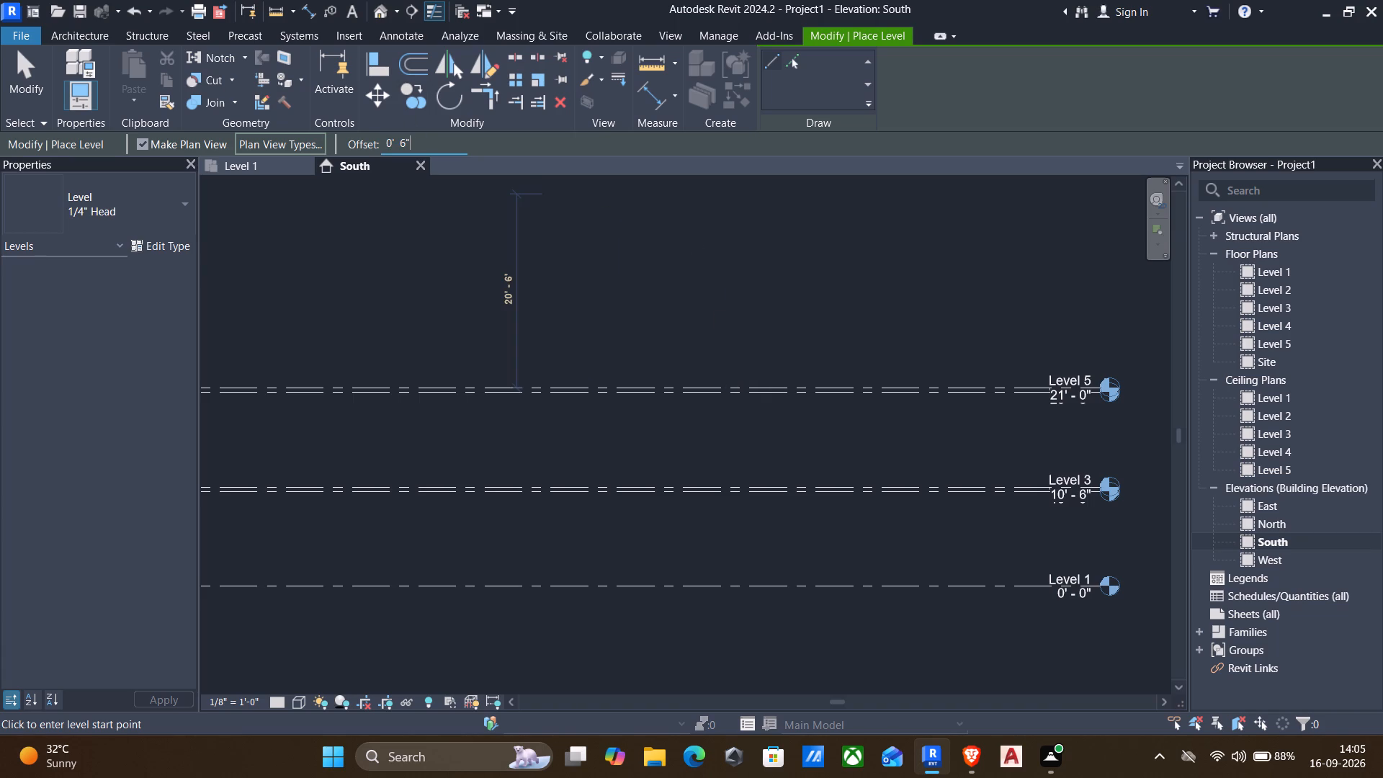
{"action": "left_click_drag", "start_coordinate": [424, 142], "coordinate": [249, 139]}
{"action": "type", "text": "3'"}
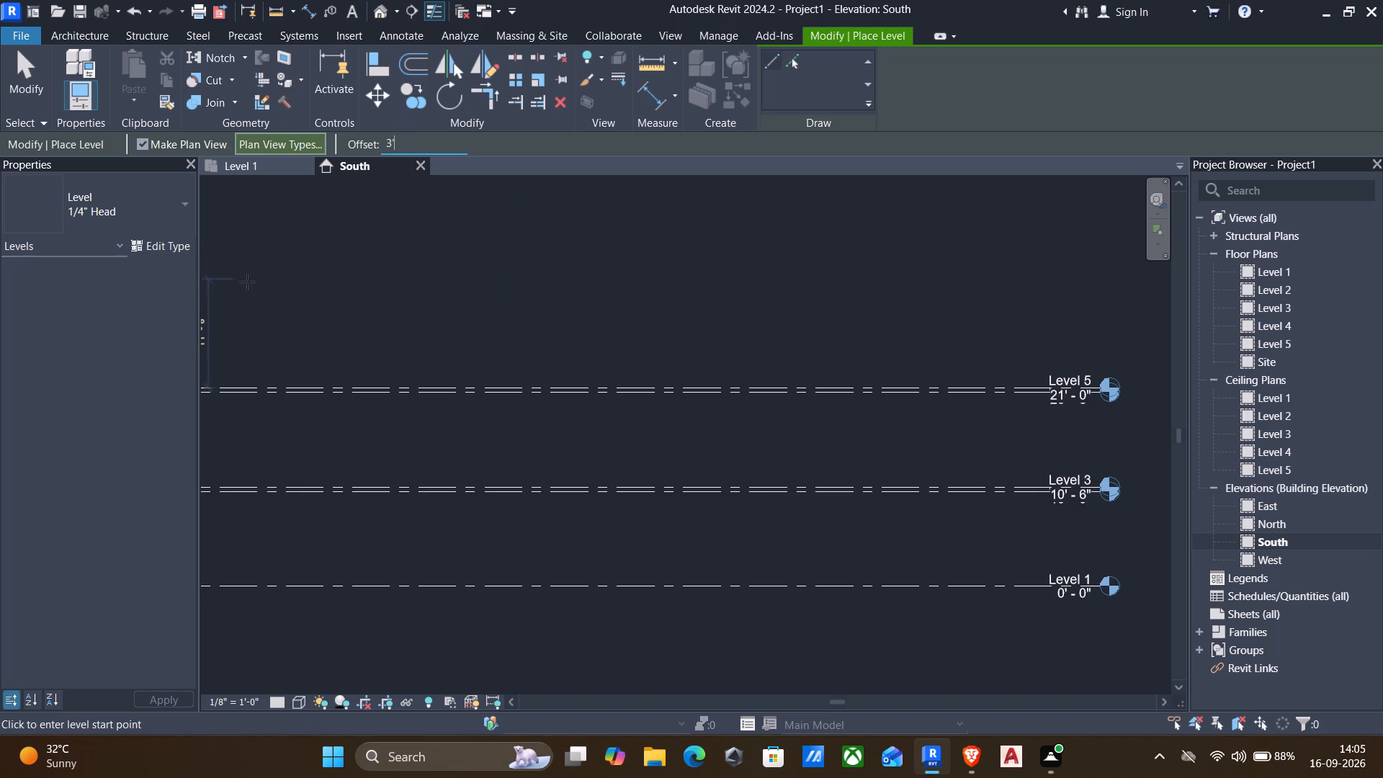
{"action": "middle_click_drag", "start_coordinate": [375, 297], "coordinate": [601, 287]}
{"action": "key", "text": "Return"}
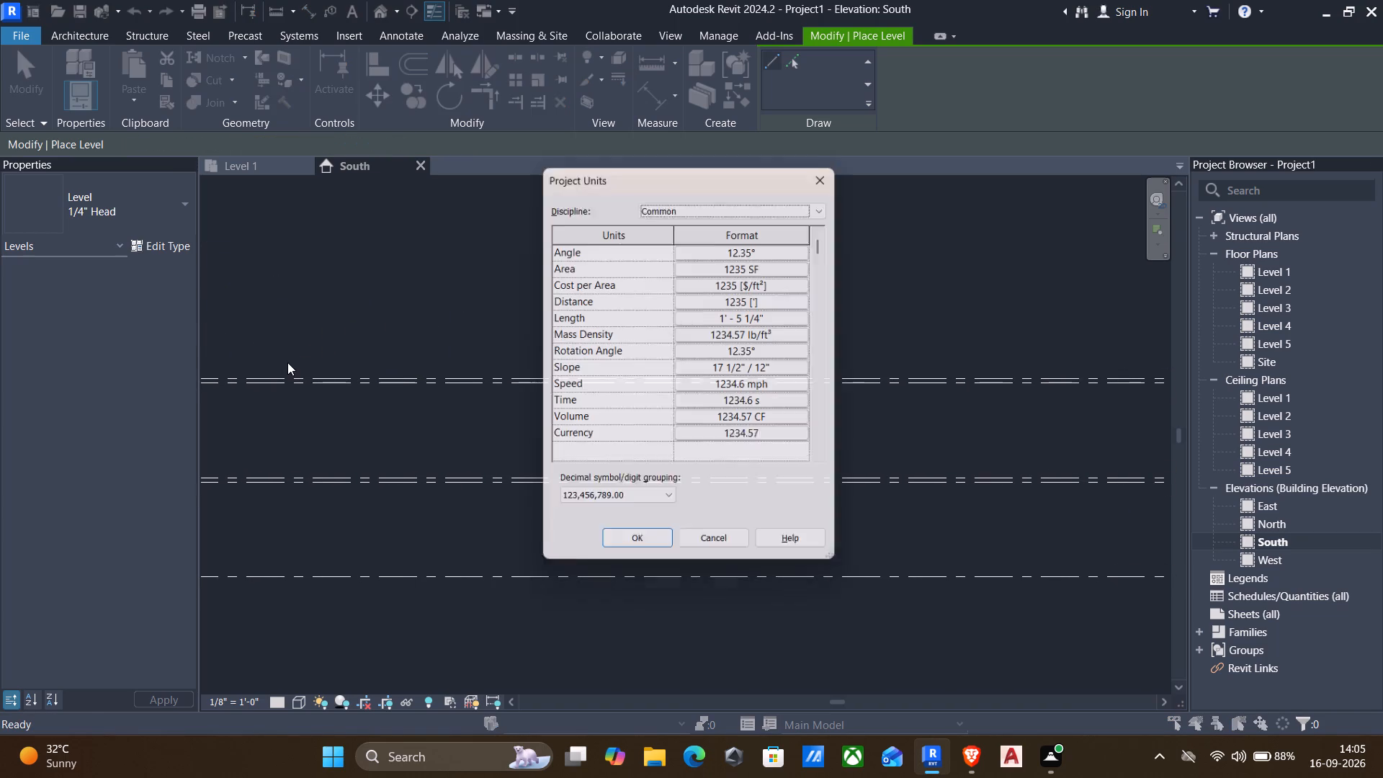
{"action": "scroll", "coordinate": [287, 364], "scroll_direction": "down", "scroll_amount": 1}
{"action": "middle_click_drag", "start_coordinate": [286, 364], "coordinate": [476, 358]}
{"action": "left_click", "coordinate": [639, 546]}
{"action": "scroll", "coordinate": [498, 441], "scroll_direction": "down", "scroll_amount": 2}
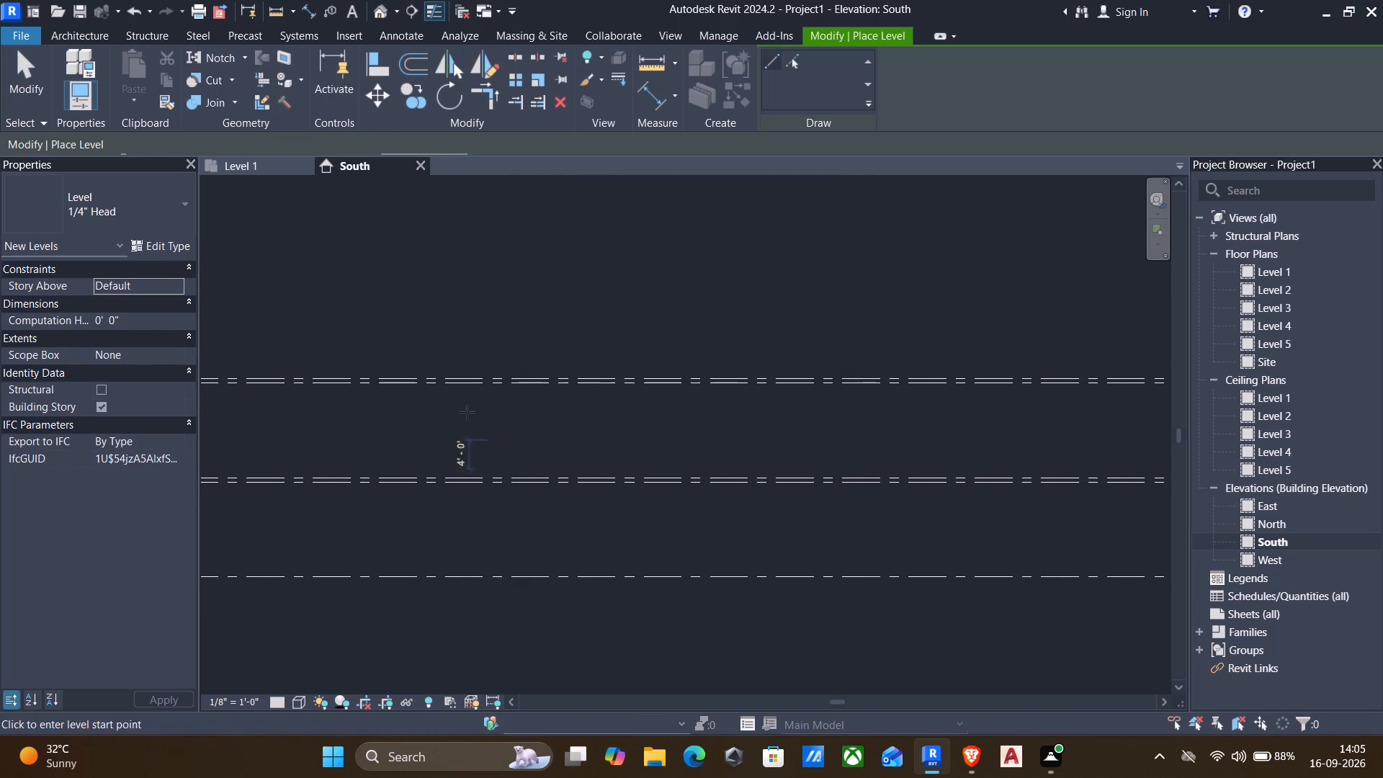
{"action": "scroll", "coordinate": [467, 412], "scroll_direction": "down", "scroll_amount": 1}
{"action": "middle_click_drag", "start_coordinate": [455, 400], "coordinate": [717, 405]}
{"action": "scroll", "coordinate": [282, 442], "scroll_direction": "up", "scroll_amount": 4}
{"action": "scroll", "coordinate": [353, 363], "scroll_direction": "up", "scroll_amount": 4}
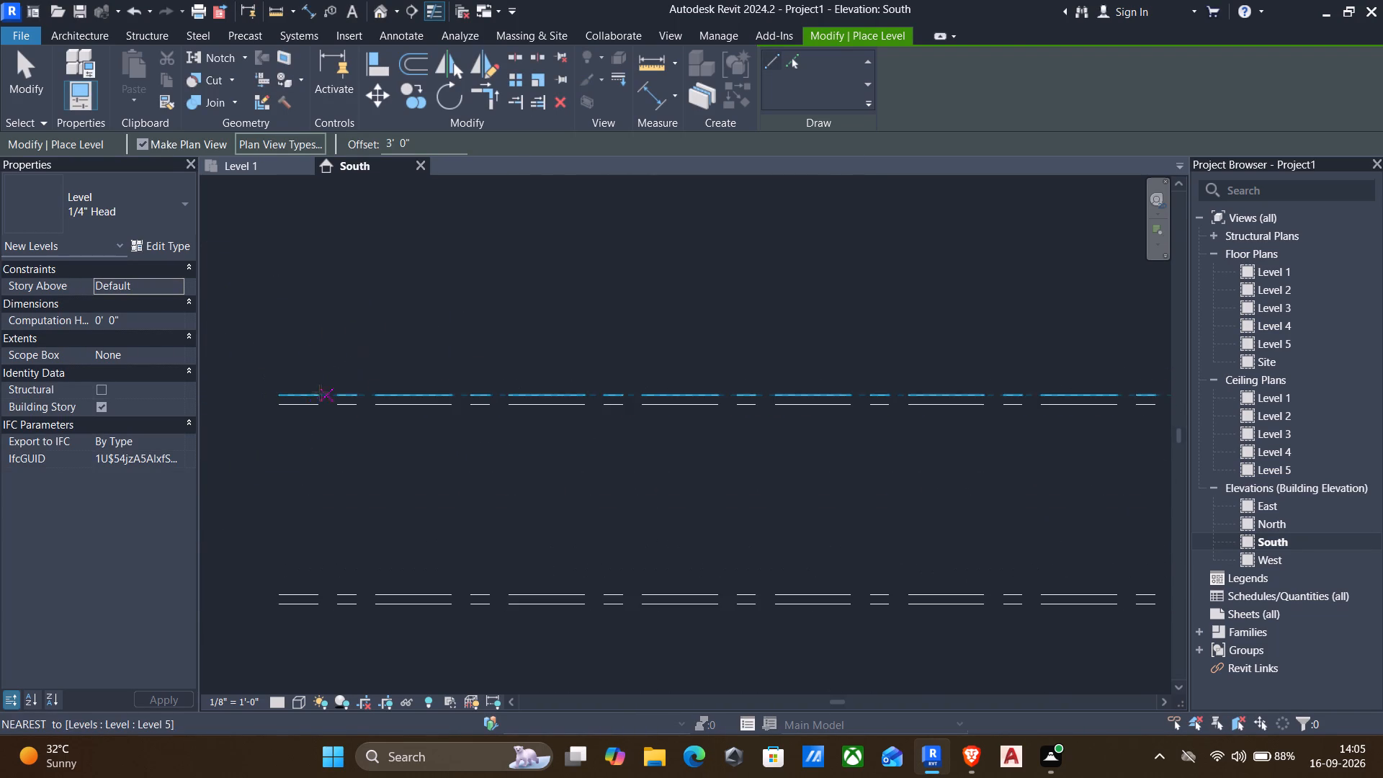
{"action": "left_click", "coordinate": [280, 392]}
{"action": "scroll", "coordinate": [284, 396], "scroll_direction": "down", "scroll_amount": 4}
{"action": "middle_click_drag", "start_coordinate": [506, 375], "coordinate": [450, 411]}
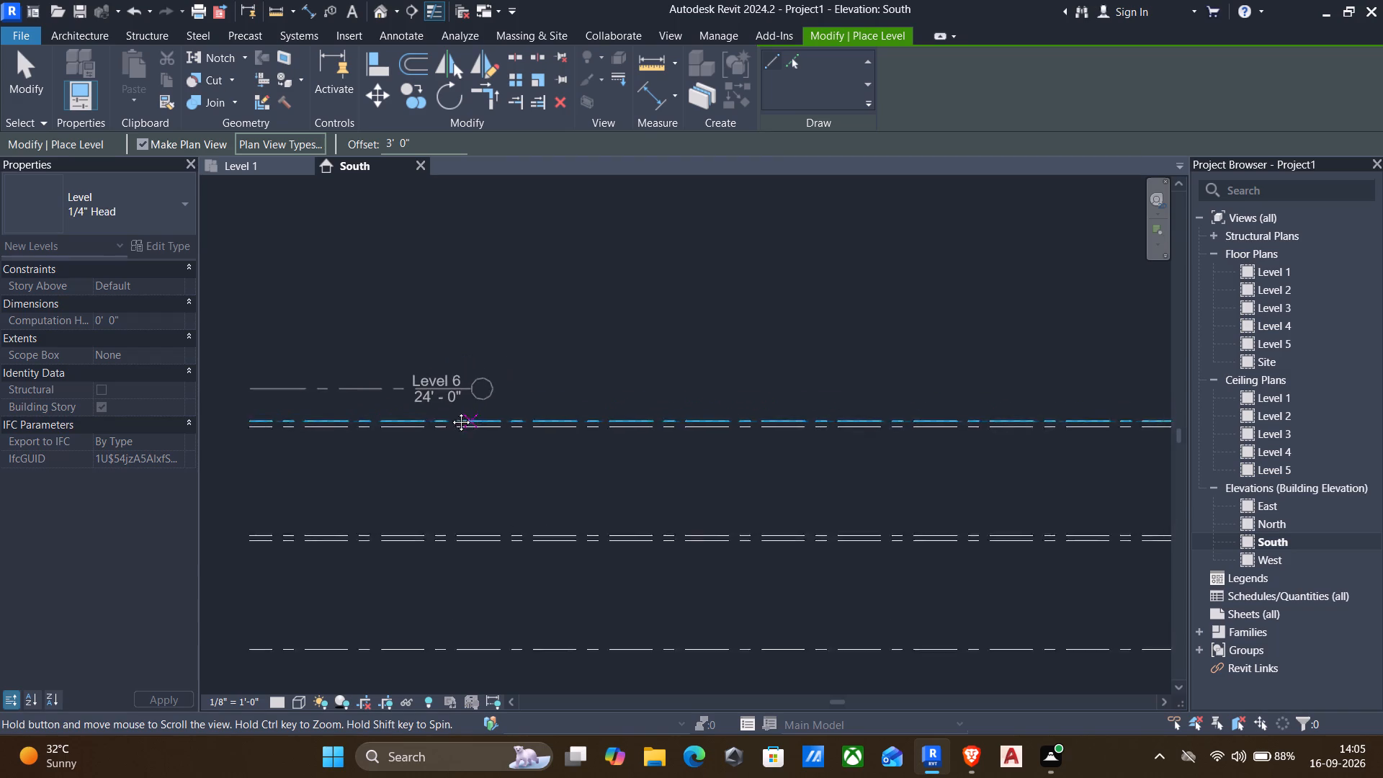
{"action": "middle_click_drag", "start_coordinate": [450, 411], "coordinate": [390, 419]}
{"action": "scroll", "coordinate": [390, 419], "scroll_direction": "down", "scroll_amount": 3}
{"action": "middle_click_drag", "start_coordinate": [802, 473], "coordinate": [441, 465]}
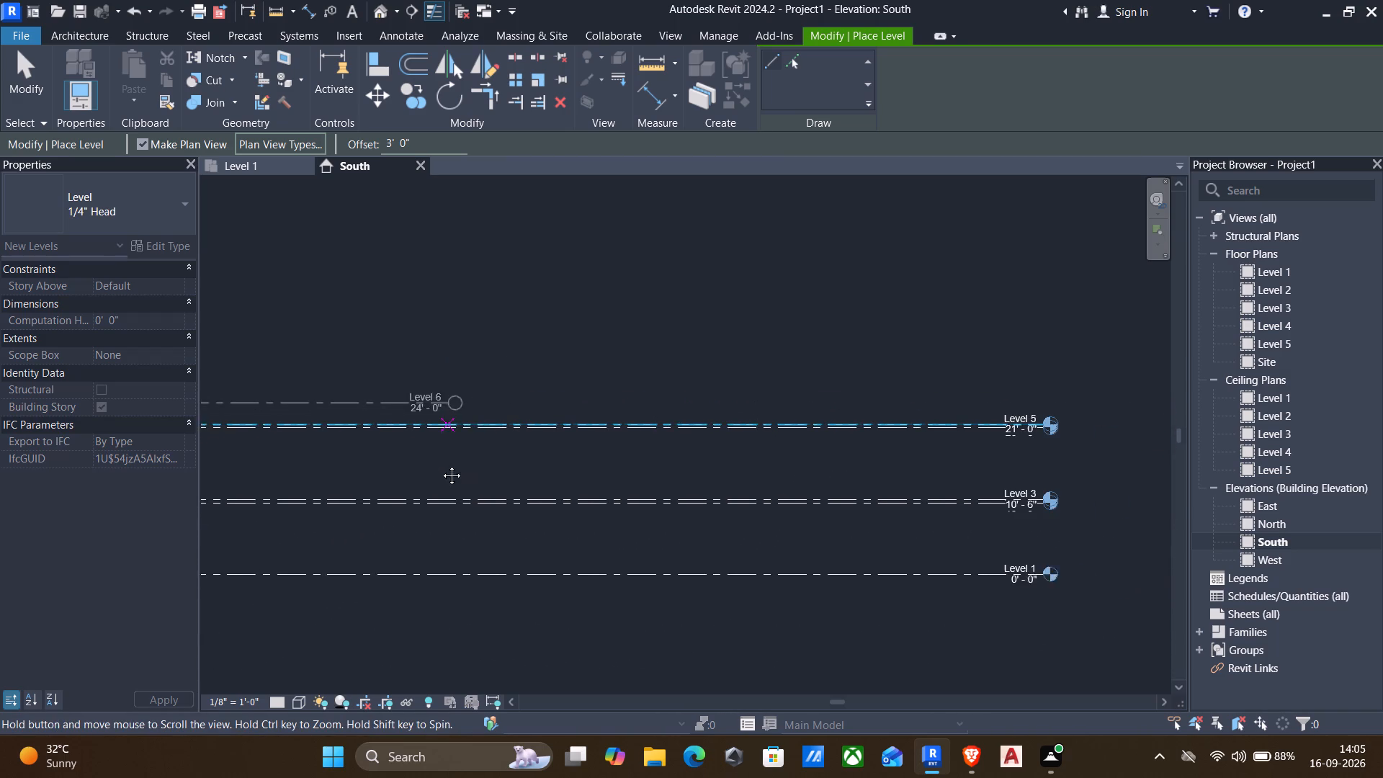
{"action": "middle_click_drag", "start_coordinate": [441, 465], "coordinate": [438, 464]}
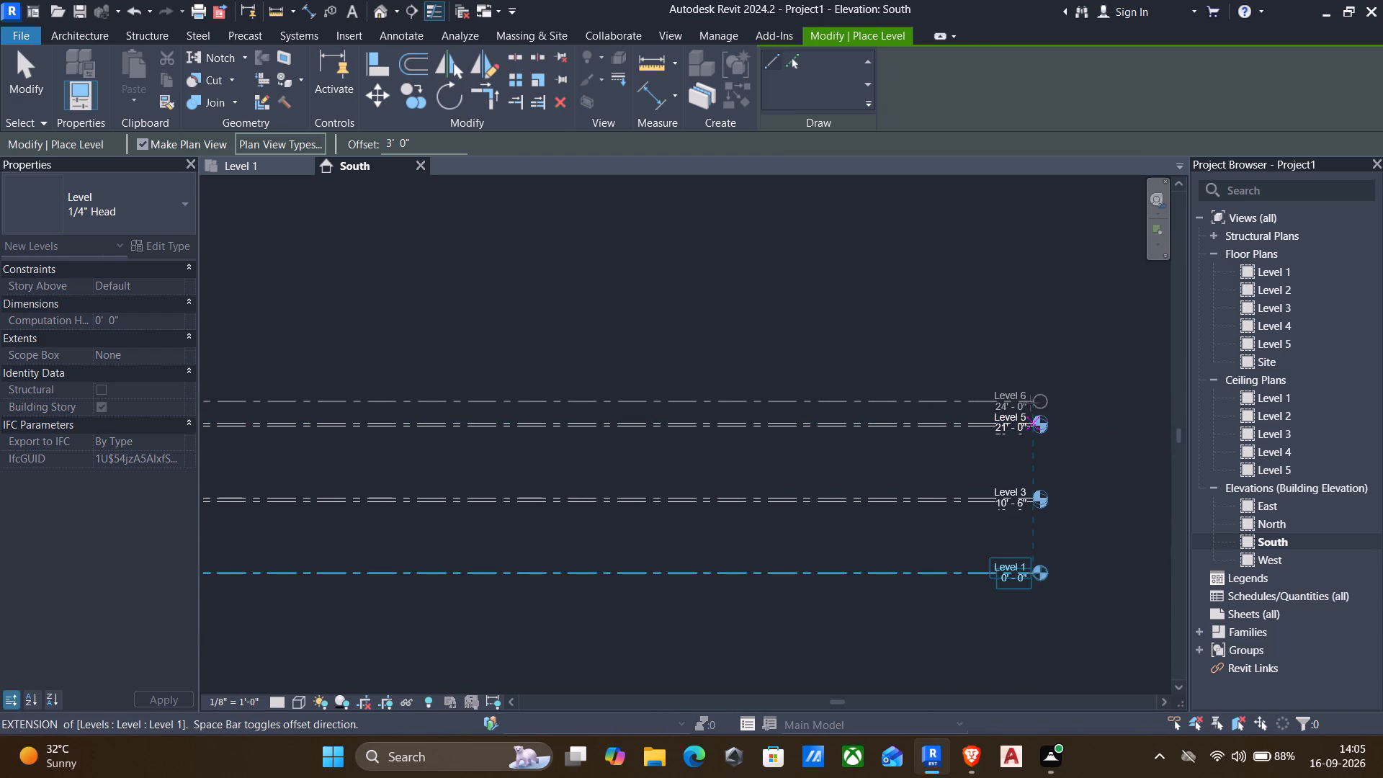
{"action": "left_click", "coordinate": [1033, 403]}
{"action": "key", "text": "Escape"}
{"action": "middle_click_drag", "start_coordinate": [996, 520], "coordinate": [1013, 454]}
{"action": "key", "text": "Escape"}
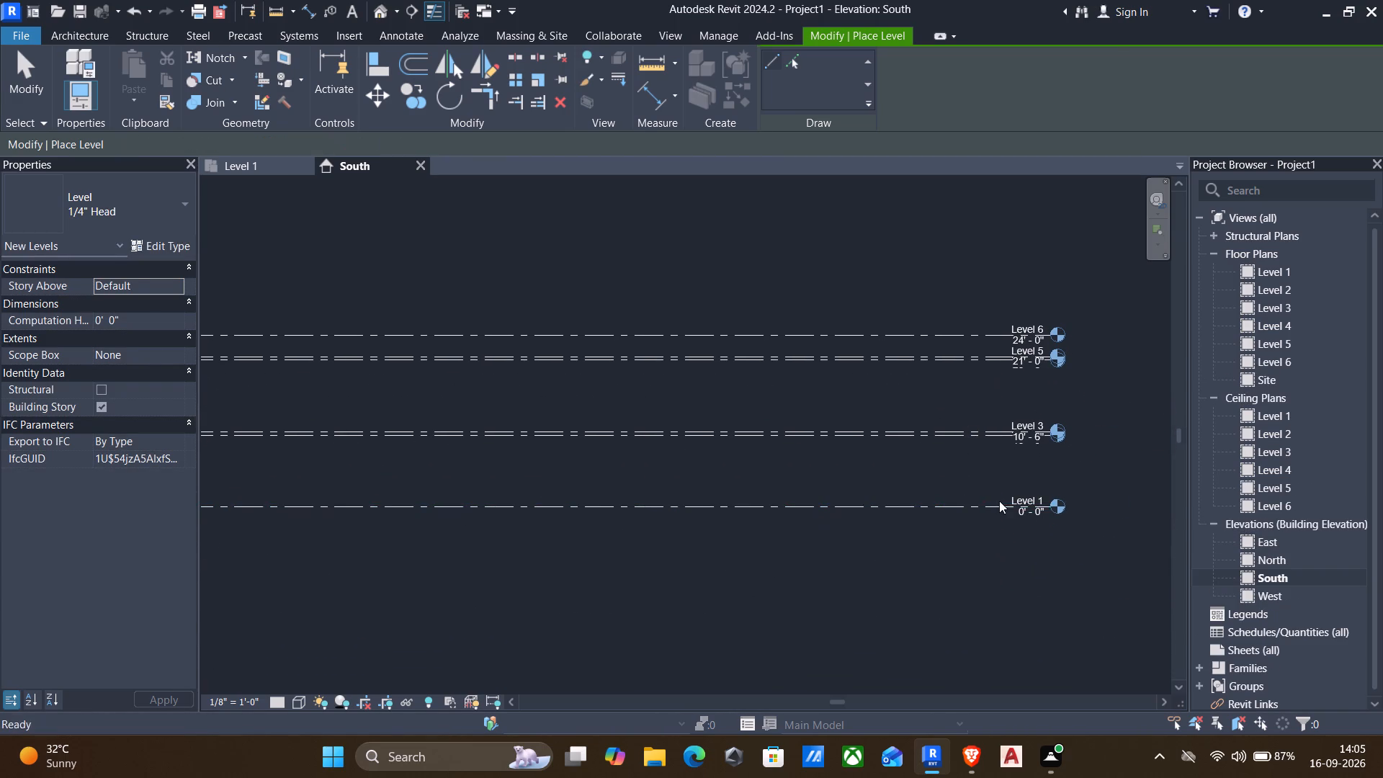
Rename Level 1 as G-FLOOR and rename its corresponding views to match.
{"action": "scroll", "coordinate": [1010, 502], "scroll_direction": "up", "scroll_amount": 6}
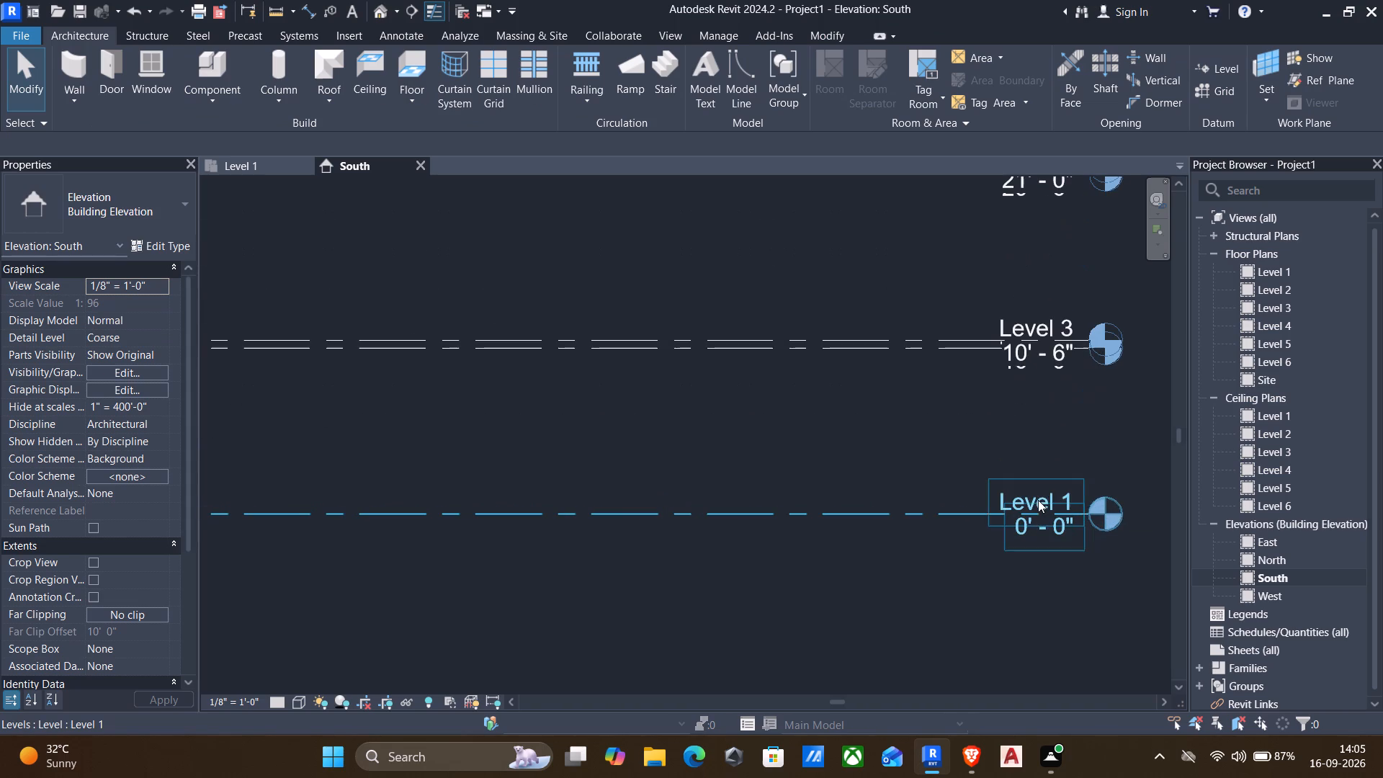
{"action": "double_click", "coordinate": [1037, 501]}
{"action": "left_click_drag", "start_coordinate": [1063, 501], "coordinate": [903, 506]}
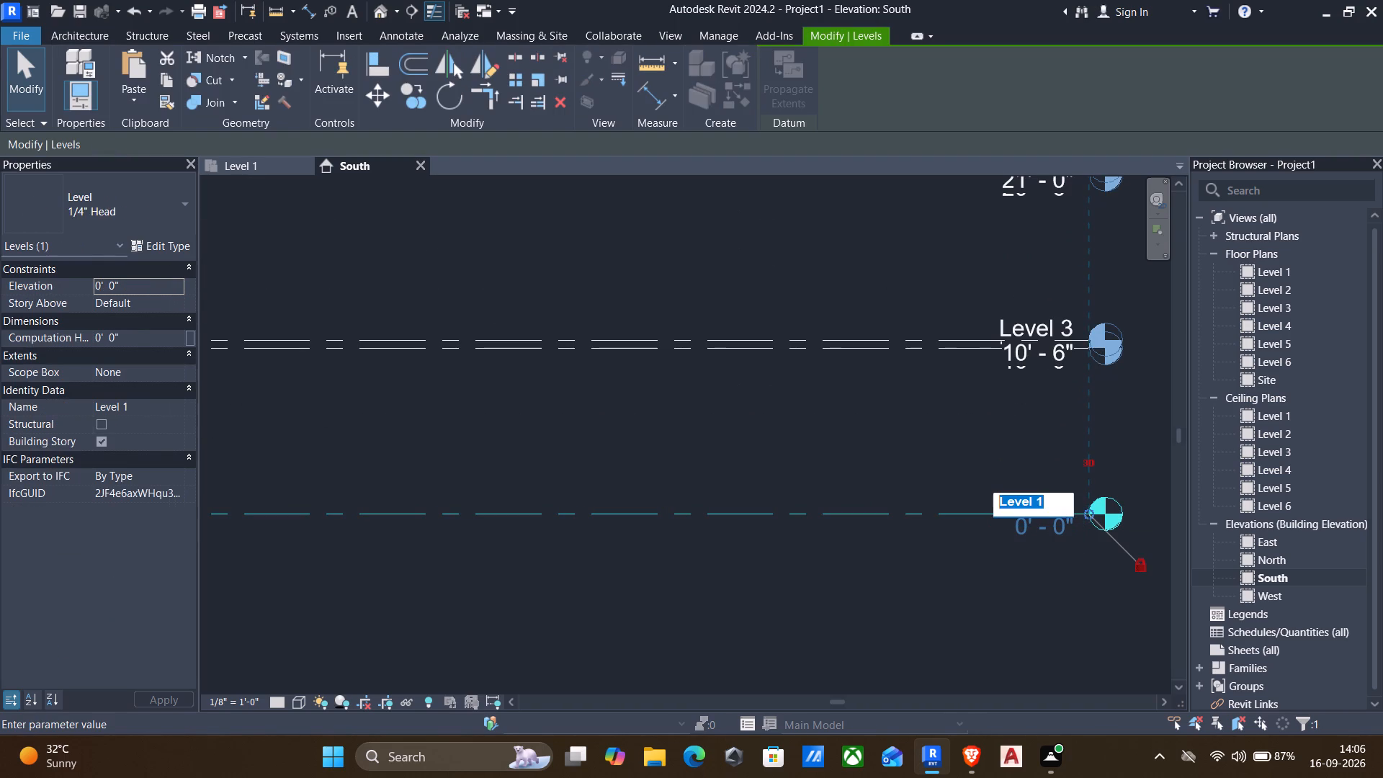
{"action": "left_click_drag", "start_coordinate": [903, 506], "coordinate": [900, 506]}
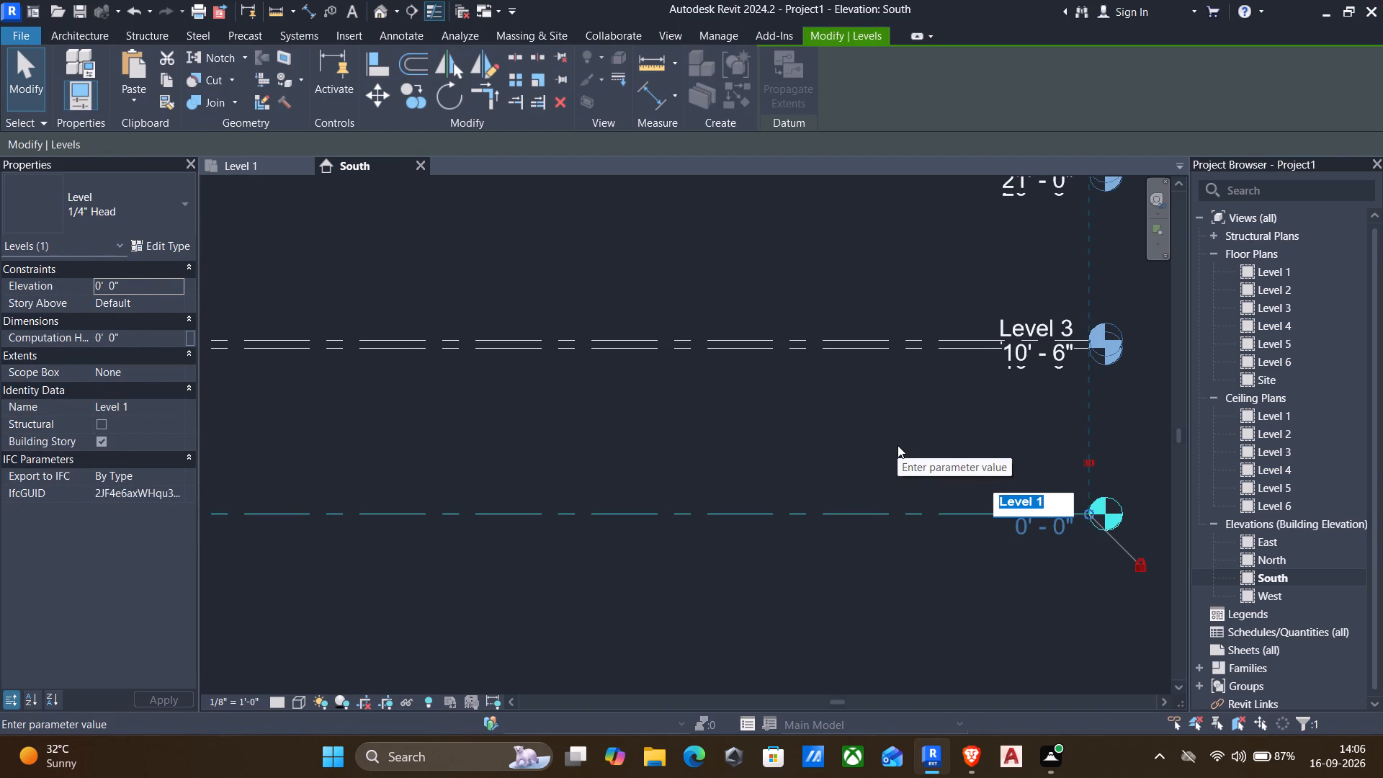
{"action": "key", "text": "g"}
{"action": "key", "text": "f"}
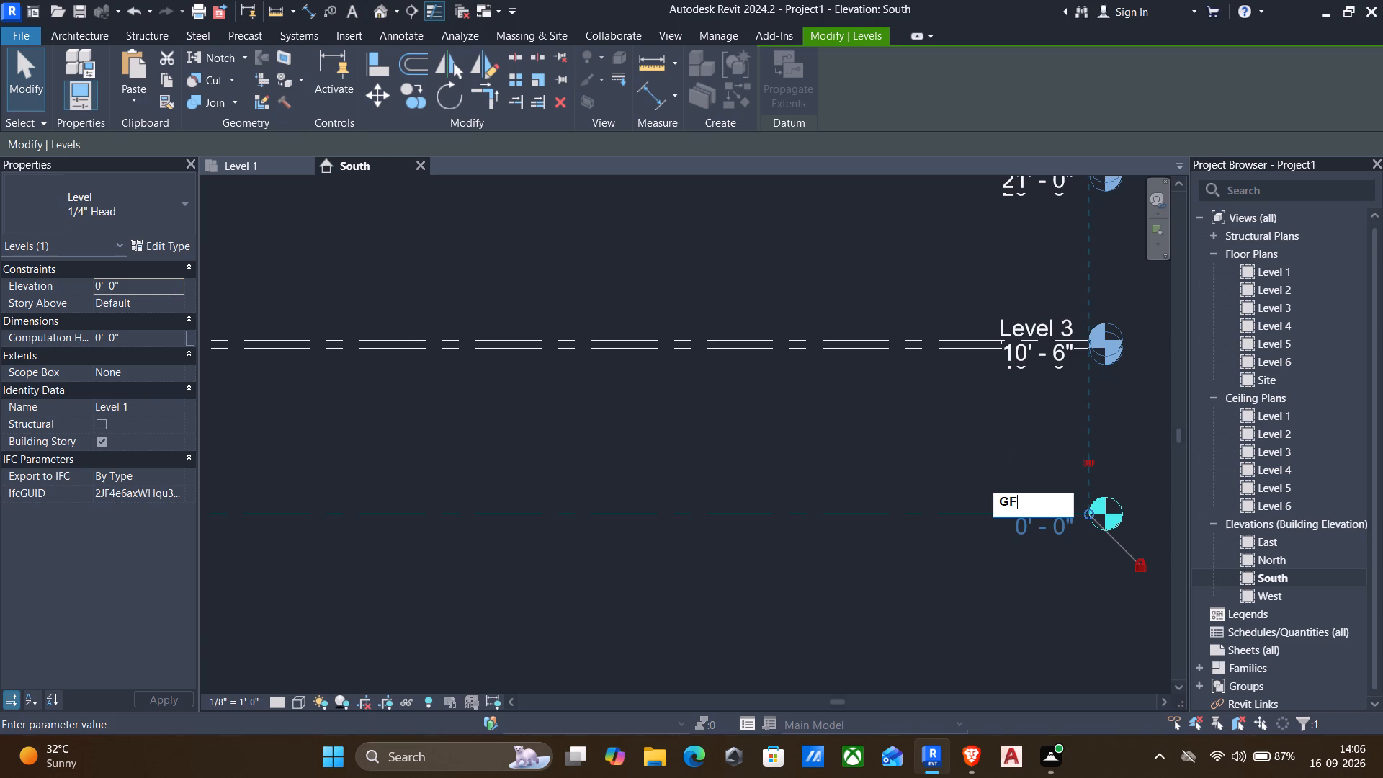
{"action": "key", "text": "BackSpace"}
{"action": "type", "text": "-F"}
{"action": "type", "text": "LOOR"}
{"action": "left_click", "coordinate": [819, 448]}
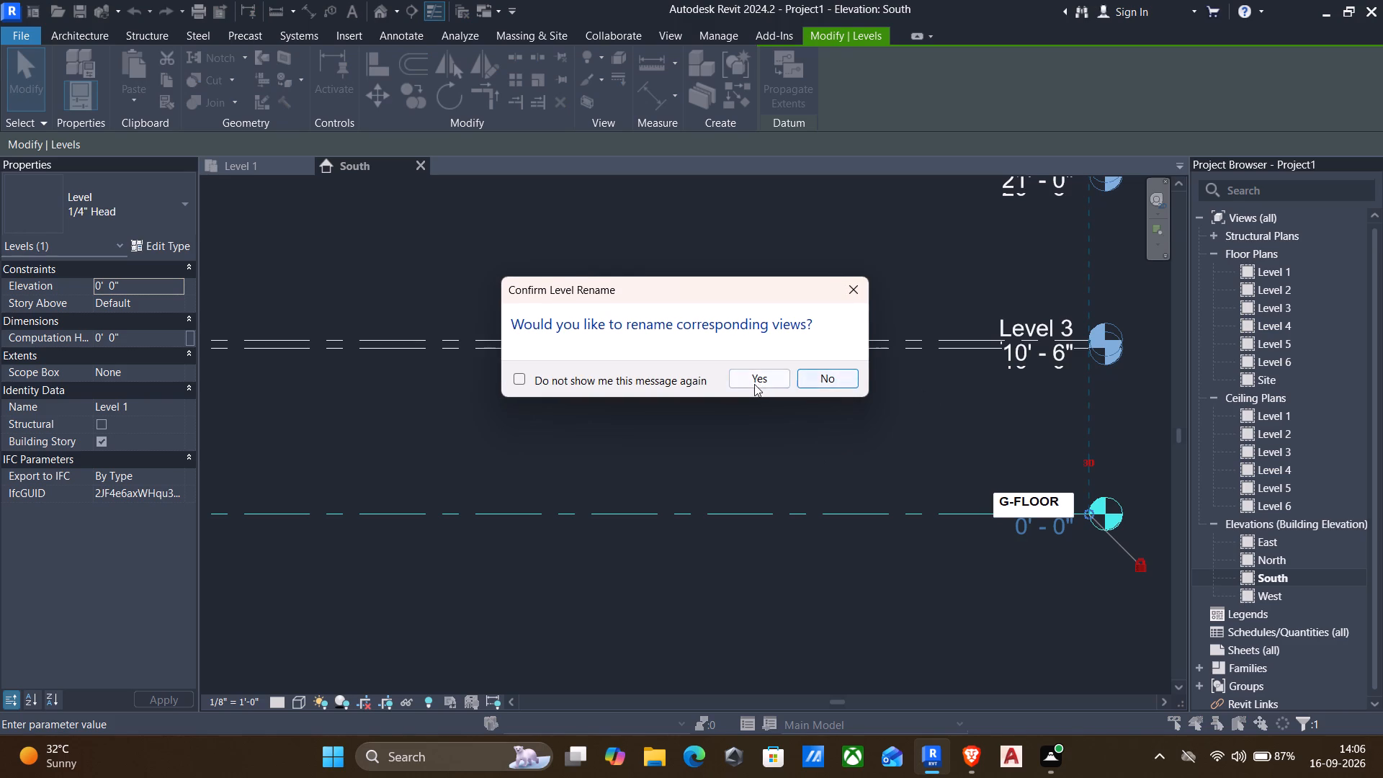
{"action": "left_click", "coordinate": [752, 384]}
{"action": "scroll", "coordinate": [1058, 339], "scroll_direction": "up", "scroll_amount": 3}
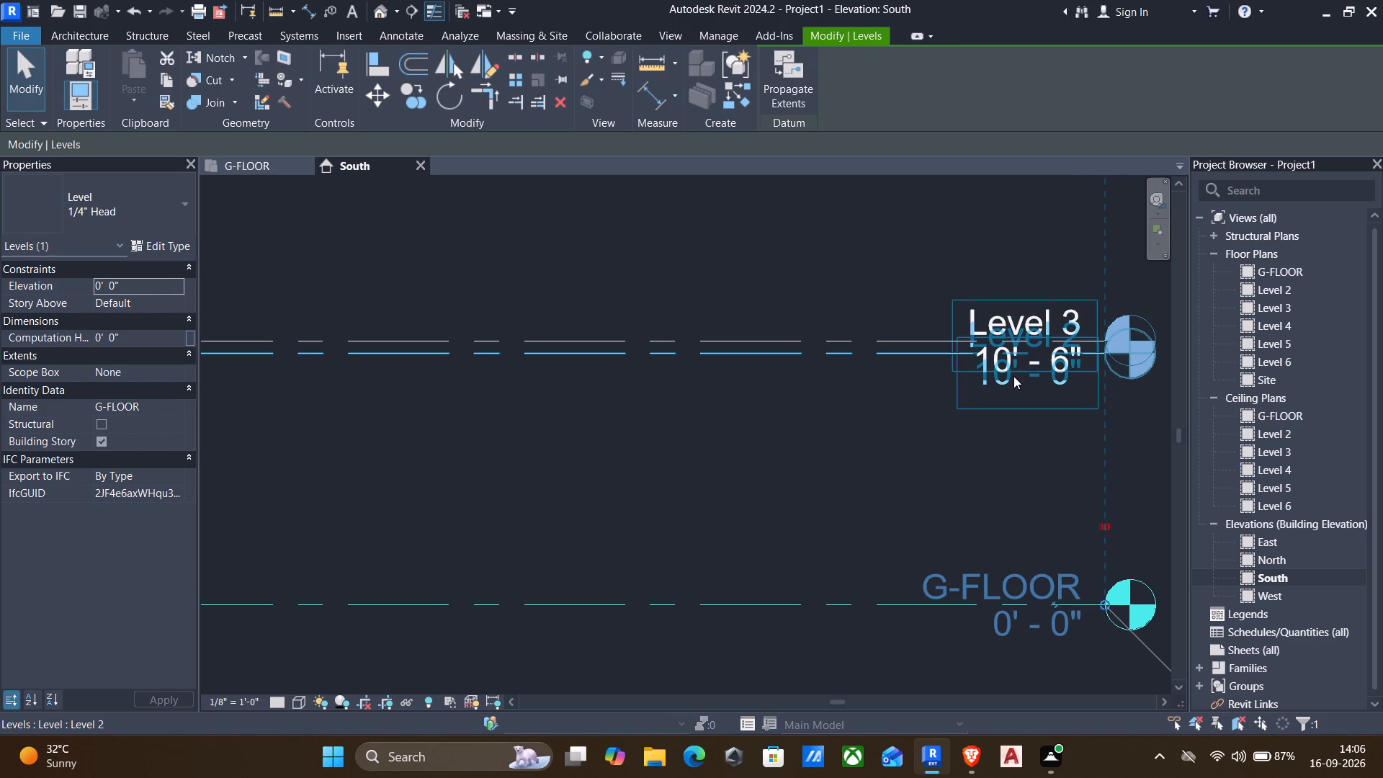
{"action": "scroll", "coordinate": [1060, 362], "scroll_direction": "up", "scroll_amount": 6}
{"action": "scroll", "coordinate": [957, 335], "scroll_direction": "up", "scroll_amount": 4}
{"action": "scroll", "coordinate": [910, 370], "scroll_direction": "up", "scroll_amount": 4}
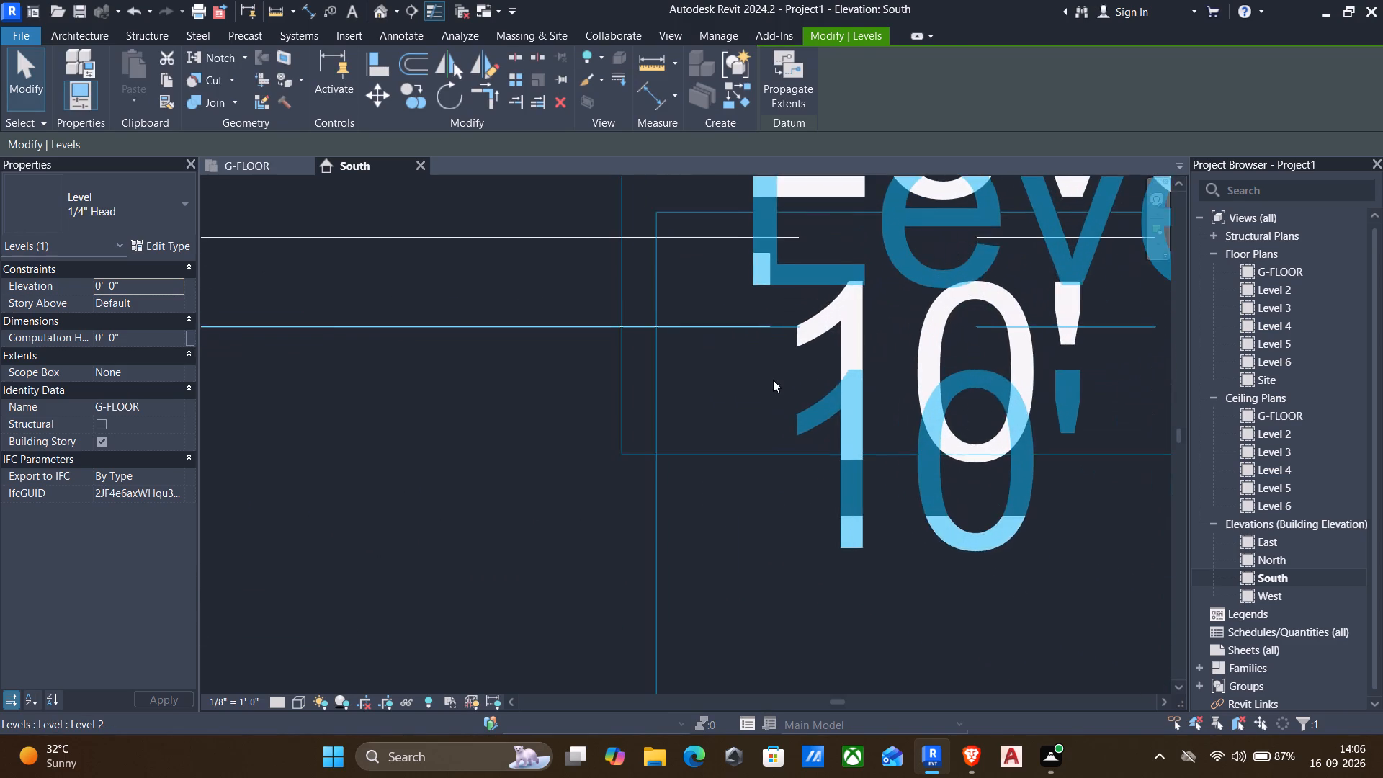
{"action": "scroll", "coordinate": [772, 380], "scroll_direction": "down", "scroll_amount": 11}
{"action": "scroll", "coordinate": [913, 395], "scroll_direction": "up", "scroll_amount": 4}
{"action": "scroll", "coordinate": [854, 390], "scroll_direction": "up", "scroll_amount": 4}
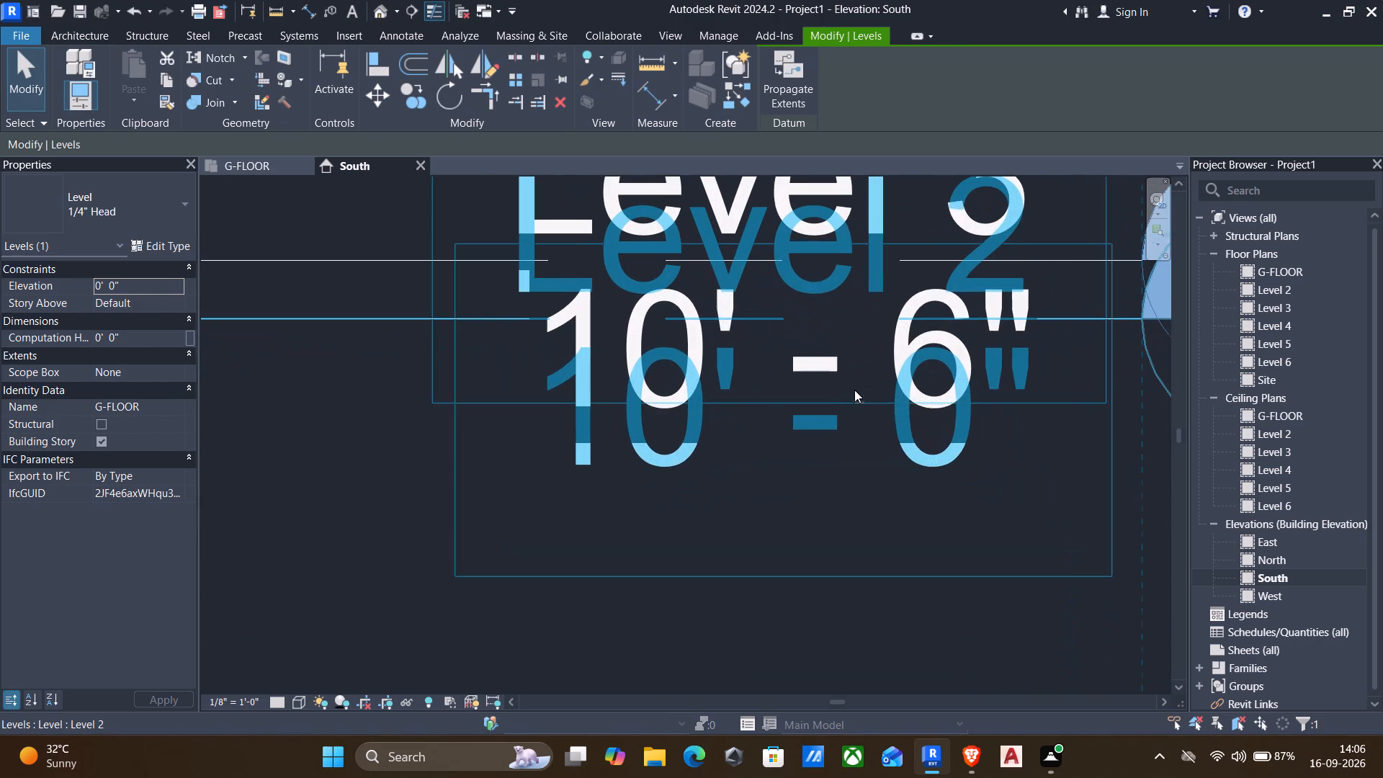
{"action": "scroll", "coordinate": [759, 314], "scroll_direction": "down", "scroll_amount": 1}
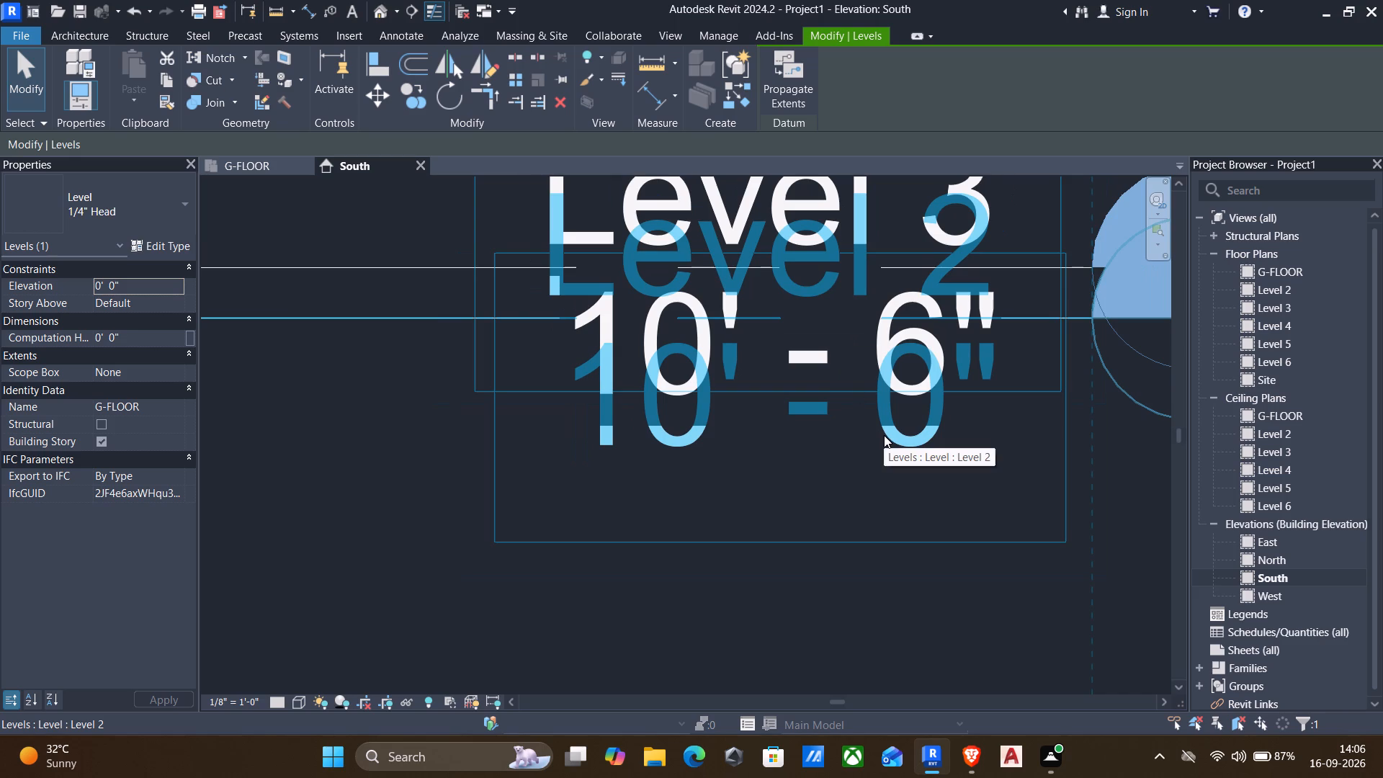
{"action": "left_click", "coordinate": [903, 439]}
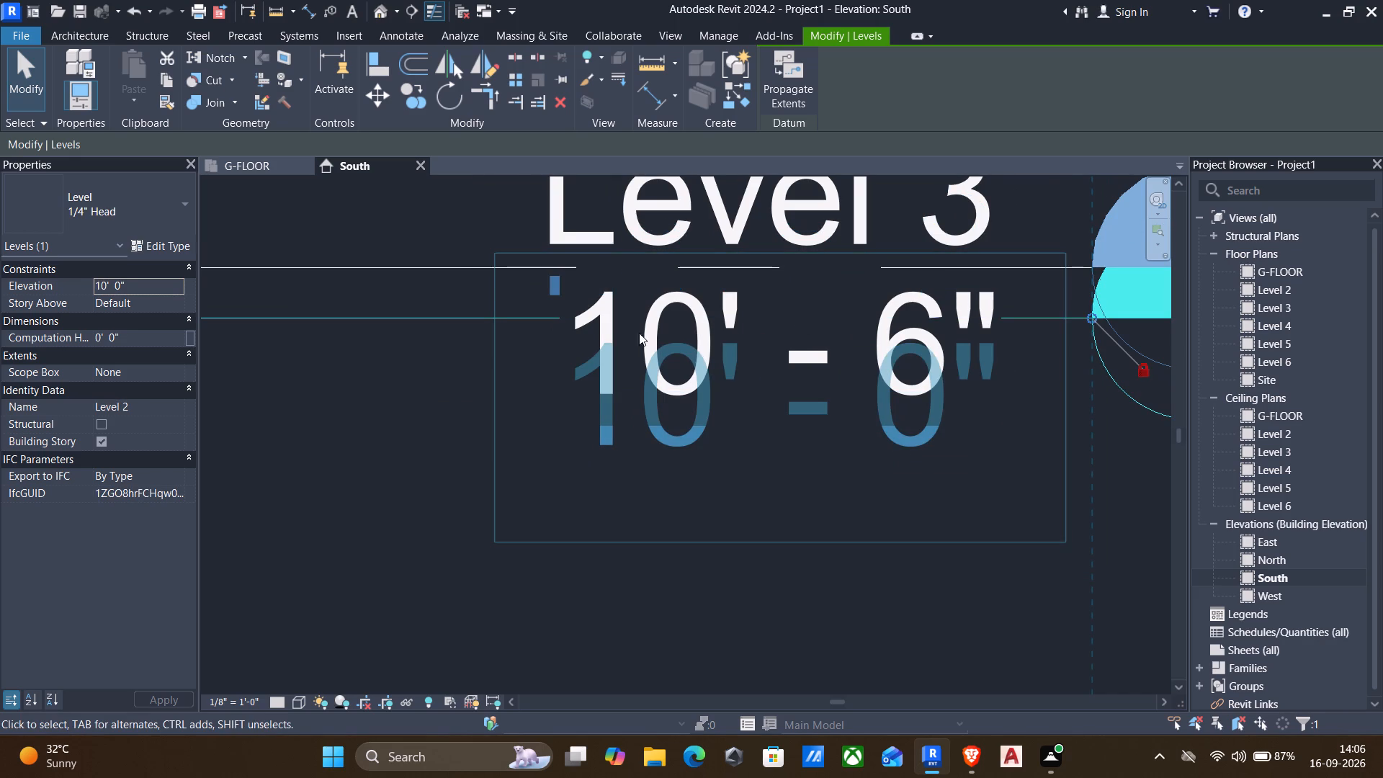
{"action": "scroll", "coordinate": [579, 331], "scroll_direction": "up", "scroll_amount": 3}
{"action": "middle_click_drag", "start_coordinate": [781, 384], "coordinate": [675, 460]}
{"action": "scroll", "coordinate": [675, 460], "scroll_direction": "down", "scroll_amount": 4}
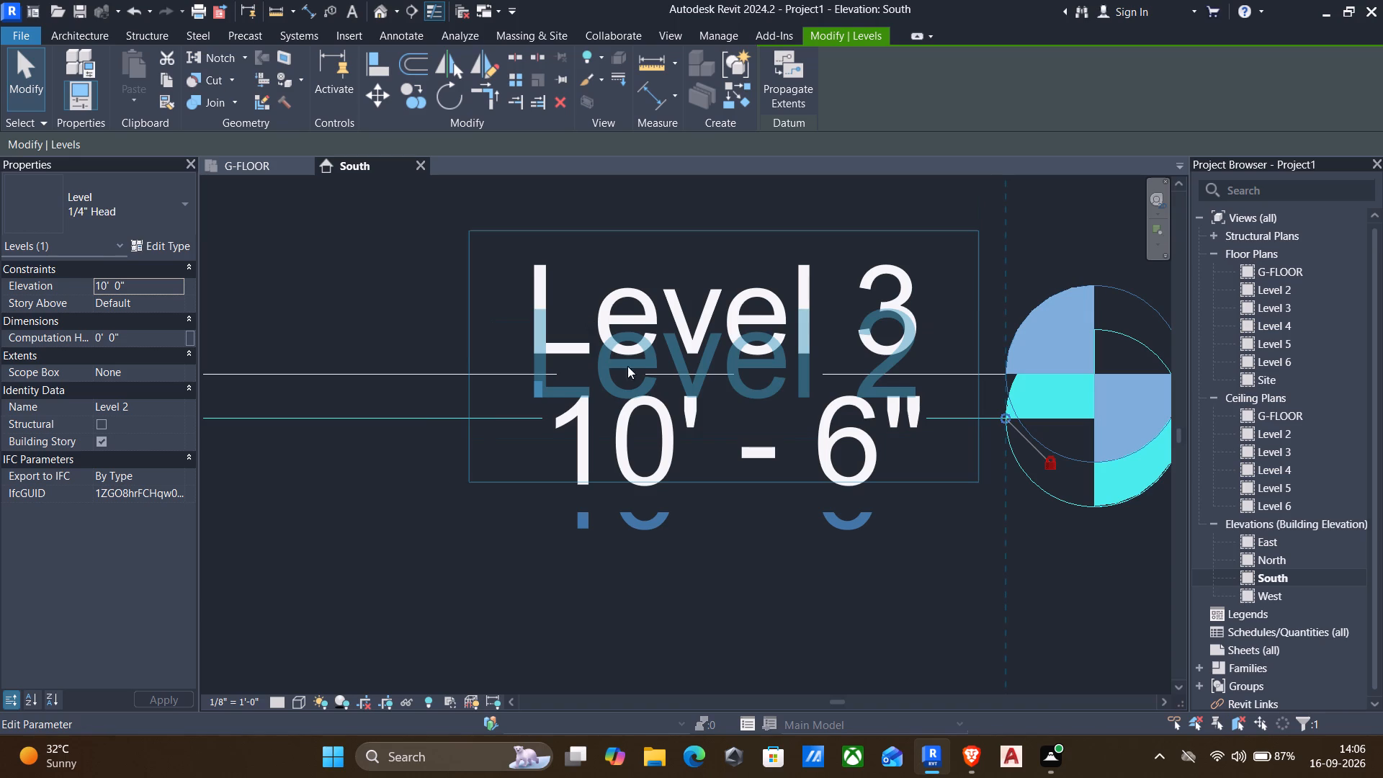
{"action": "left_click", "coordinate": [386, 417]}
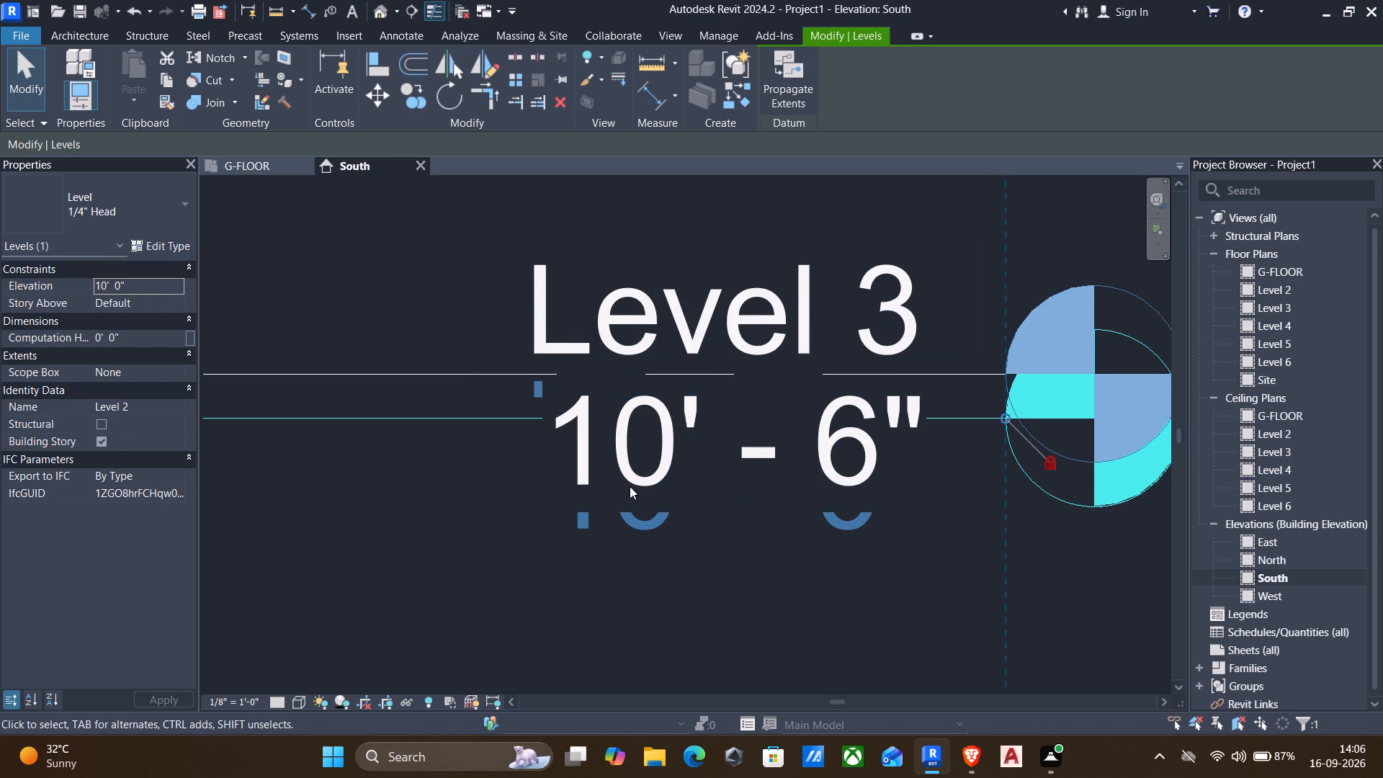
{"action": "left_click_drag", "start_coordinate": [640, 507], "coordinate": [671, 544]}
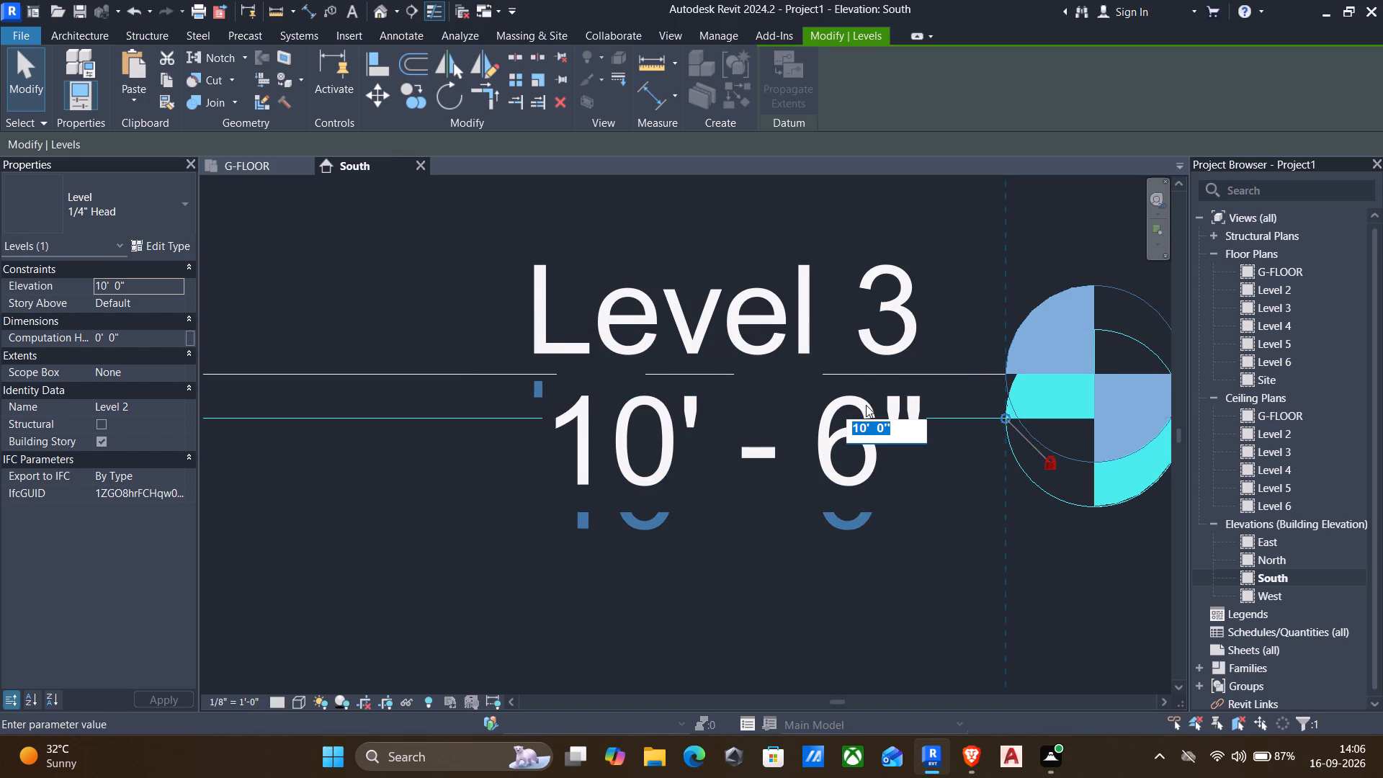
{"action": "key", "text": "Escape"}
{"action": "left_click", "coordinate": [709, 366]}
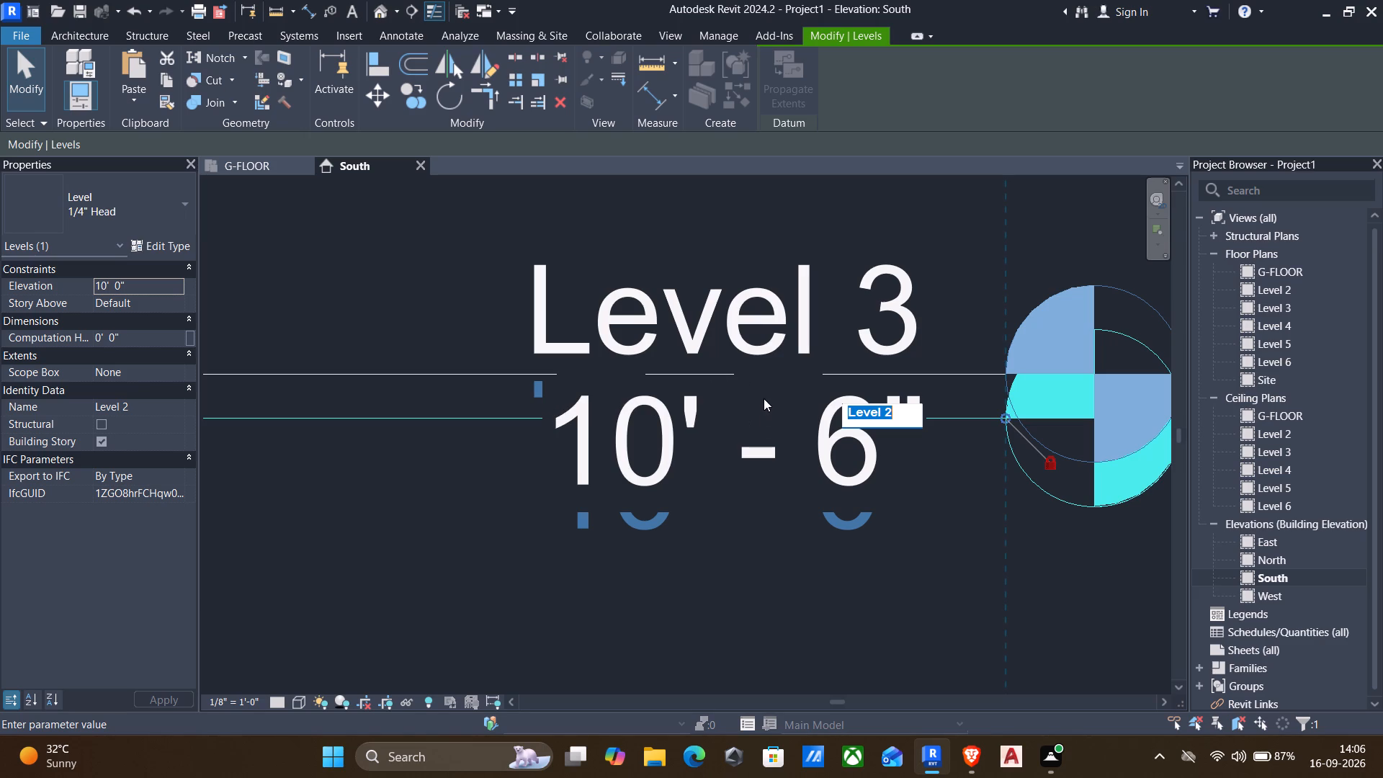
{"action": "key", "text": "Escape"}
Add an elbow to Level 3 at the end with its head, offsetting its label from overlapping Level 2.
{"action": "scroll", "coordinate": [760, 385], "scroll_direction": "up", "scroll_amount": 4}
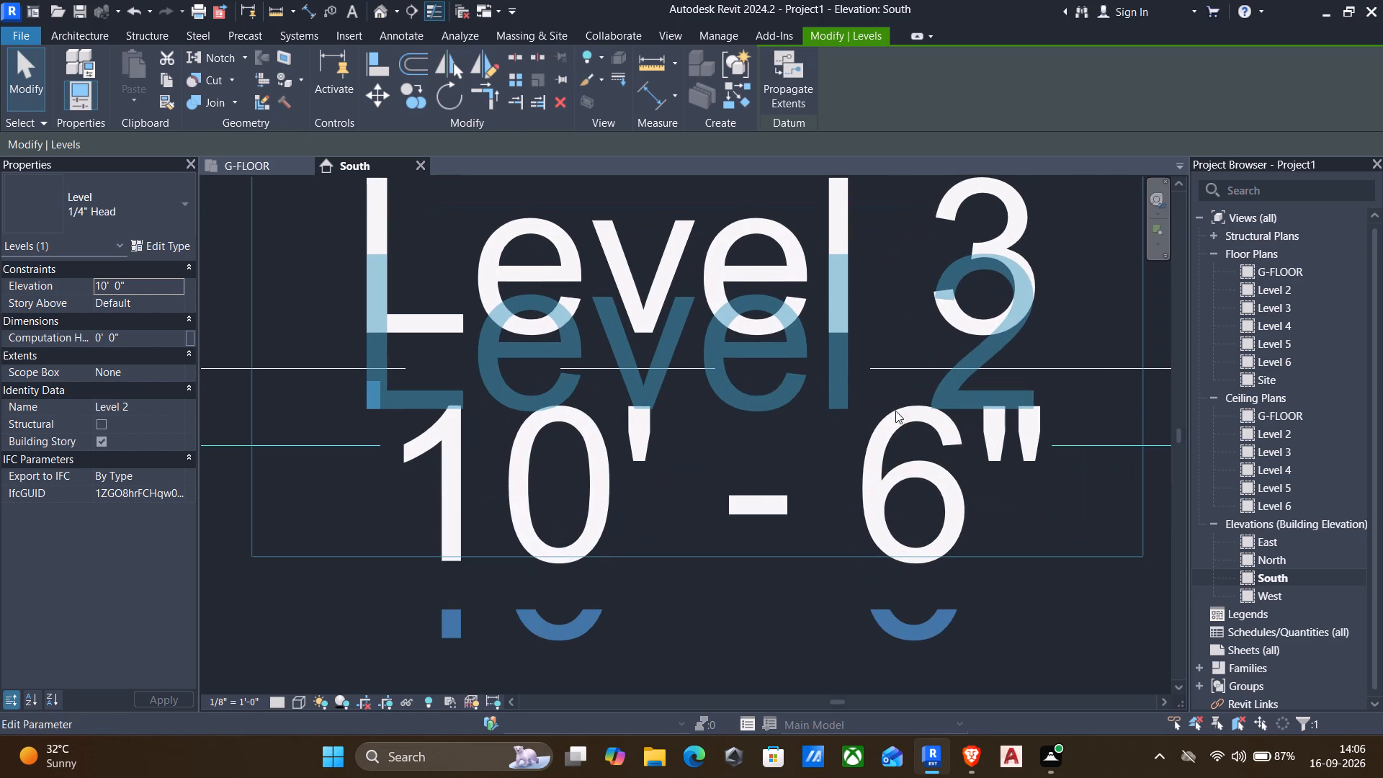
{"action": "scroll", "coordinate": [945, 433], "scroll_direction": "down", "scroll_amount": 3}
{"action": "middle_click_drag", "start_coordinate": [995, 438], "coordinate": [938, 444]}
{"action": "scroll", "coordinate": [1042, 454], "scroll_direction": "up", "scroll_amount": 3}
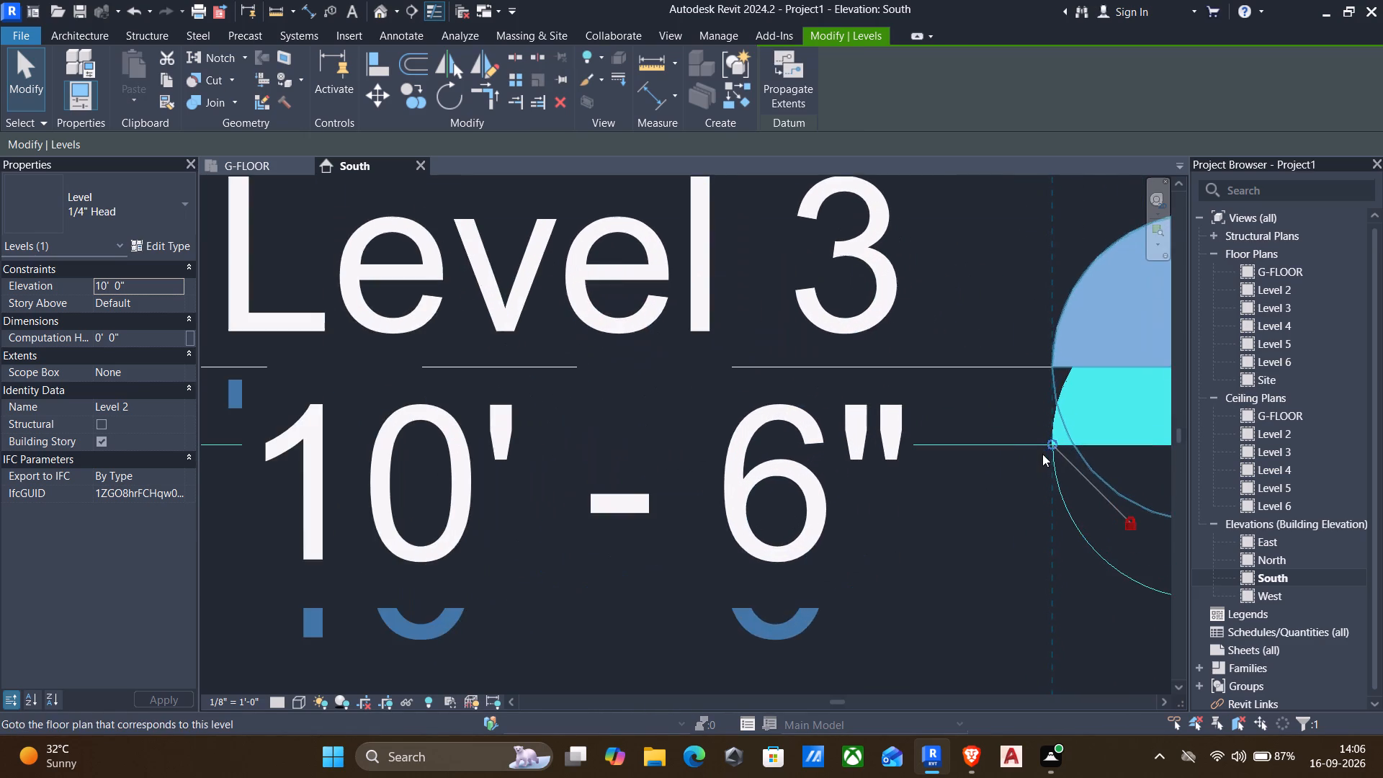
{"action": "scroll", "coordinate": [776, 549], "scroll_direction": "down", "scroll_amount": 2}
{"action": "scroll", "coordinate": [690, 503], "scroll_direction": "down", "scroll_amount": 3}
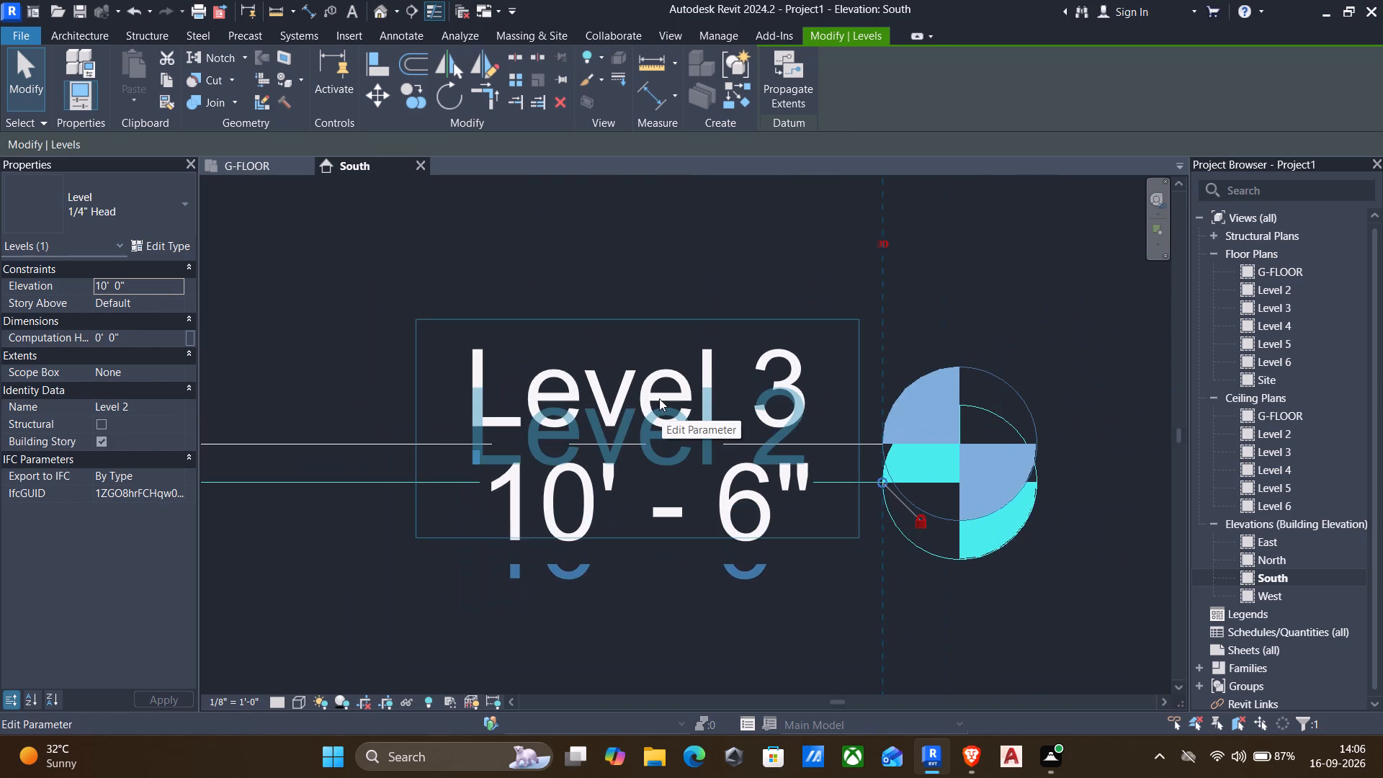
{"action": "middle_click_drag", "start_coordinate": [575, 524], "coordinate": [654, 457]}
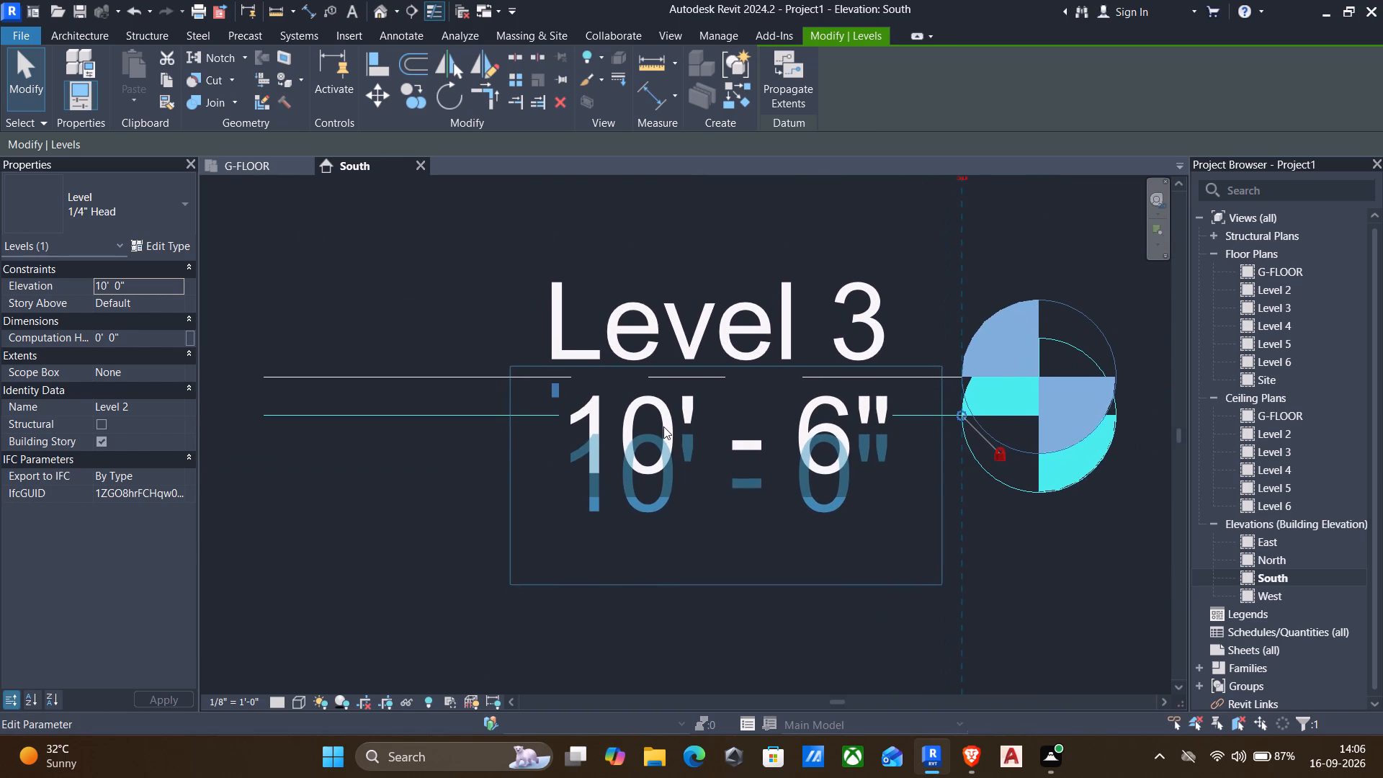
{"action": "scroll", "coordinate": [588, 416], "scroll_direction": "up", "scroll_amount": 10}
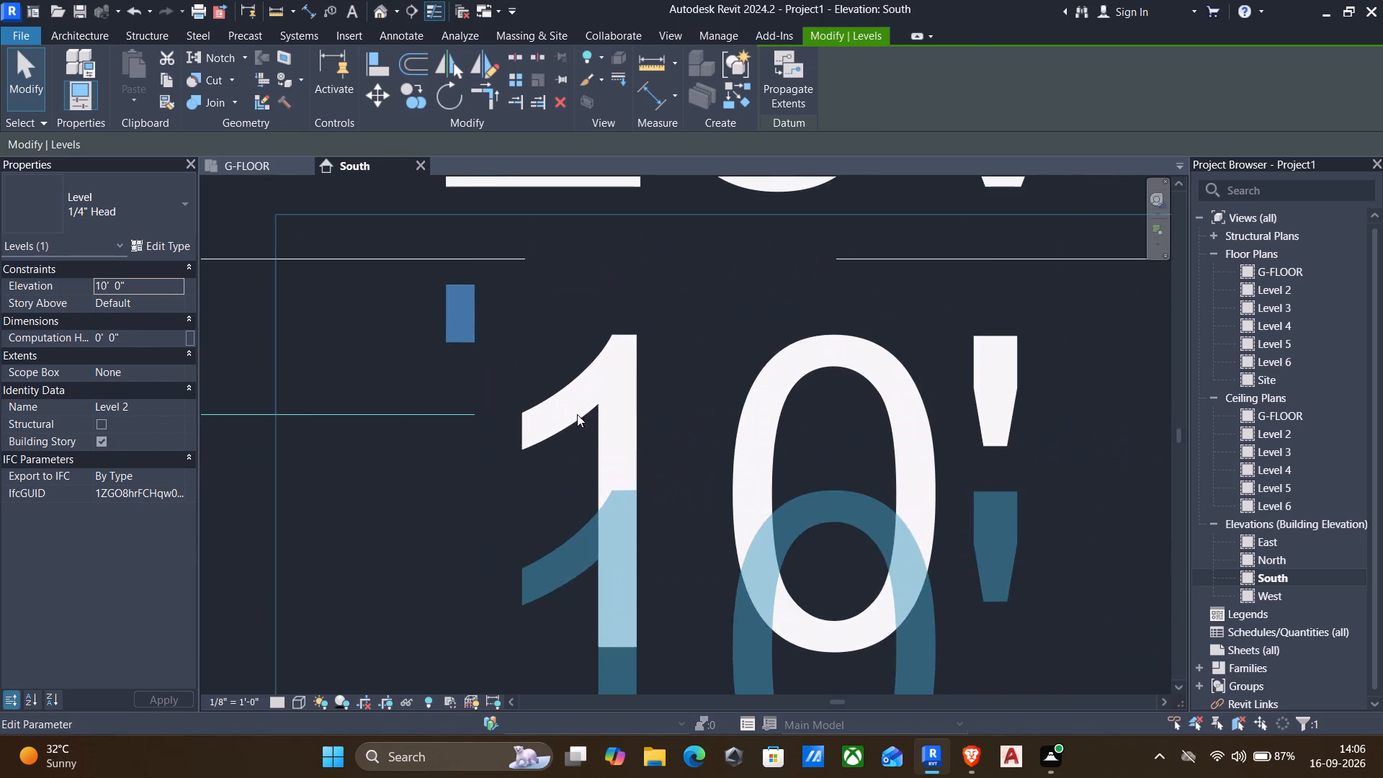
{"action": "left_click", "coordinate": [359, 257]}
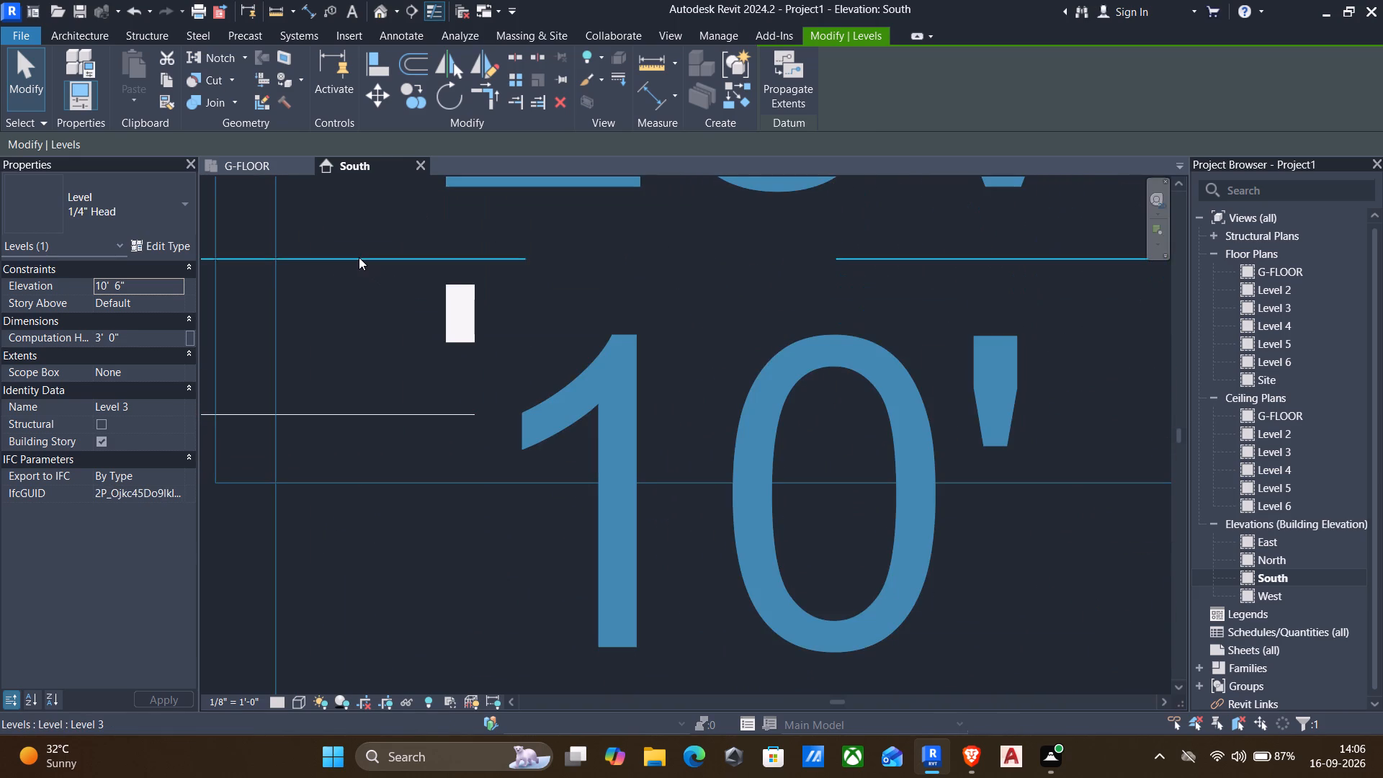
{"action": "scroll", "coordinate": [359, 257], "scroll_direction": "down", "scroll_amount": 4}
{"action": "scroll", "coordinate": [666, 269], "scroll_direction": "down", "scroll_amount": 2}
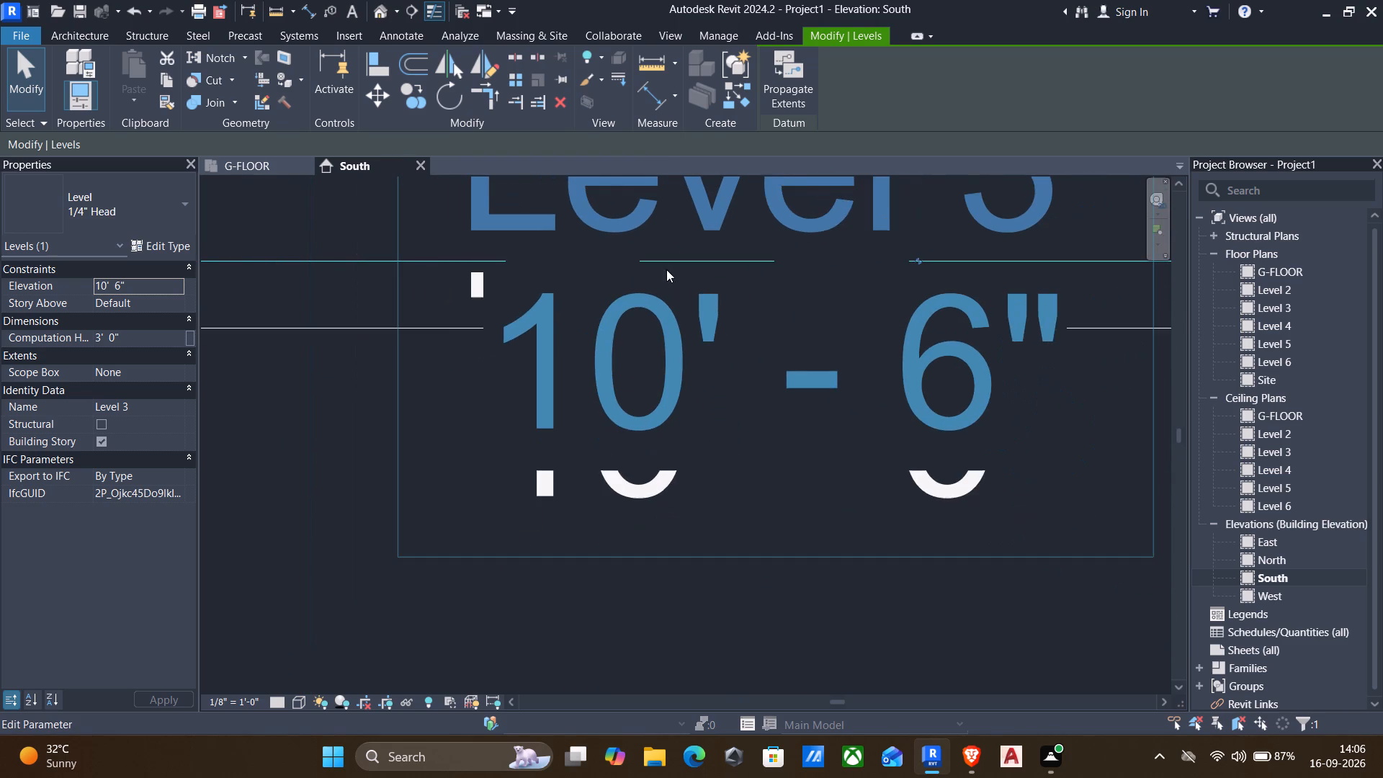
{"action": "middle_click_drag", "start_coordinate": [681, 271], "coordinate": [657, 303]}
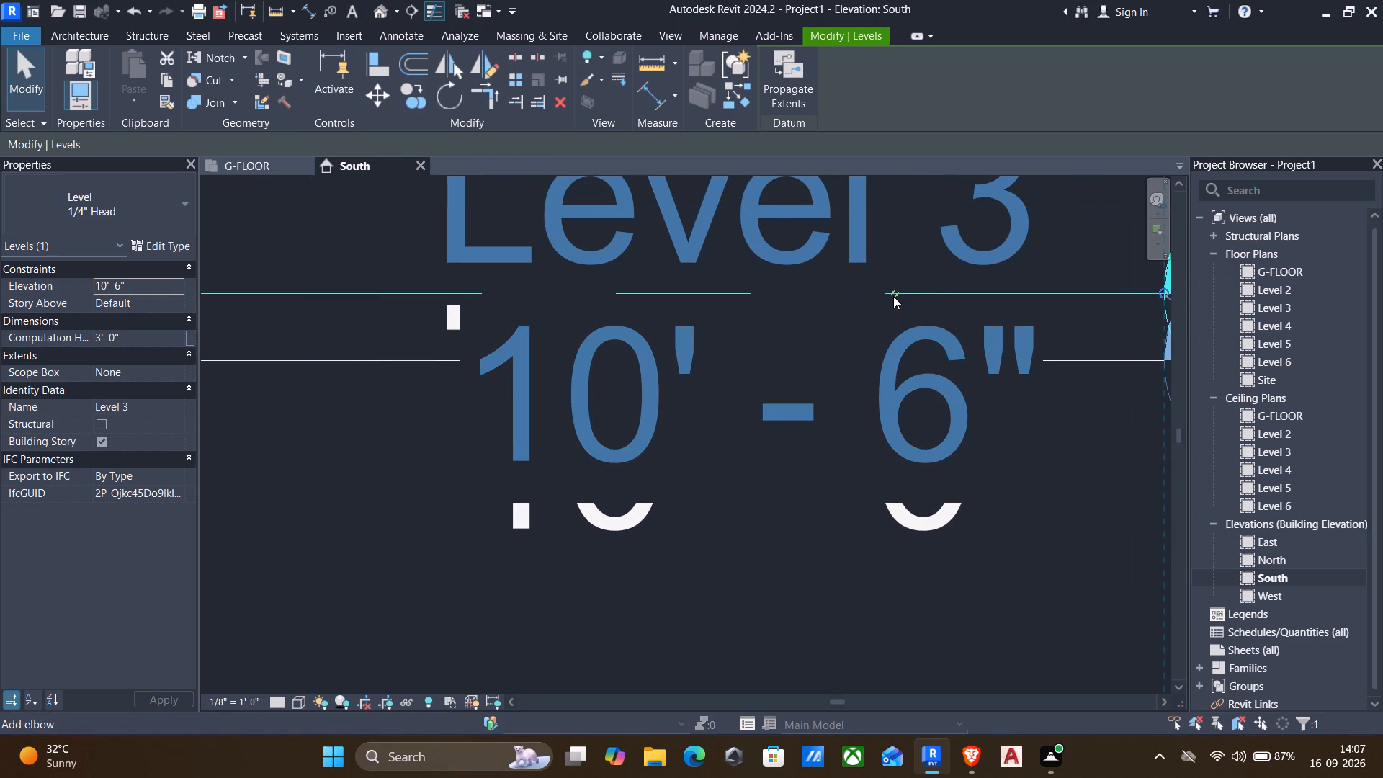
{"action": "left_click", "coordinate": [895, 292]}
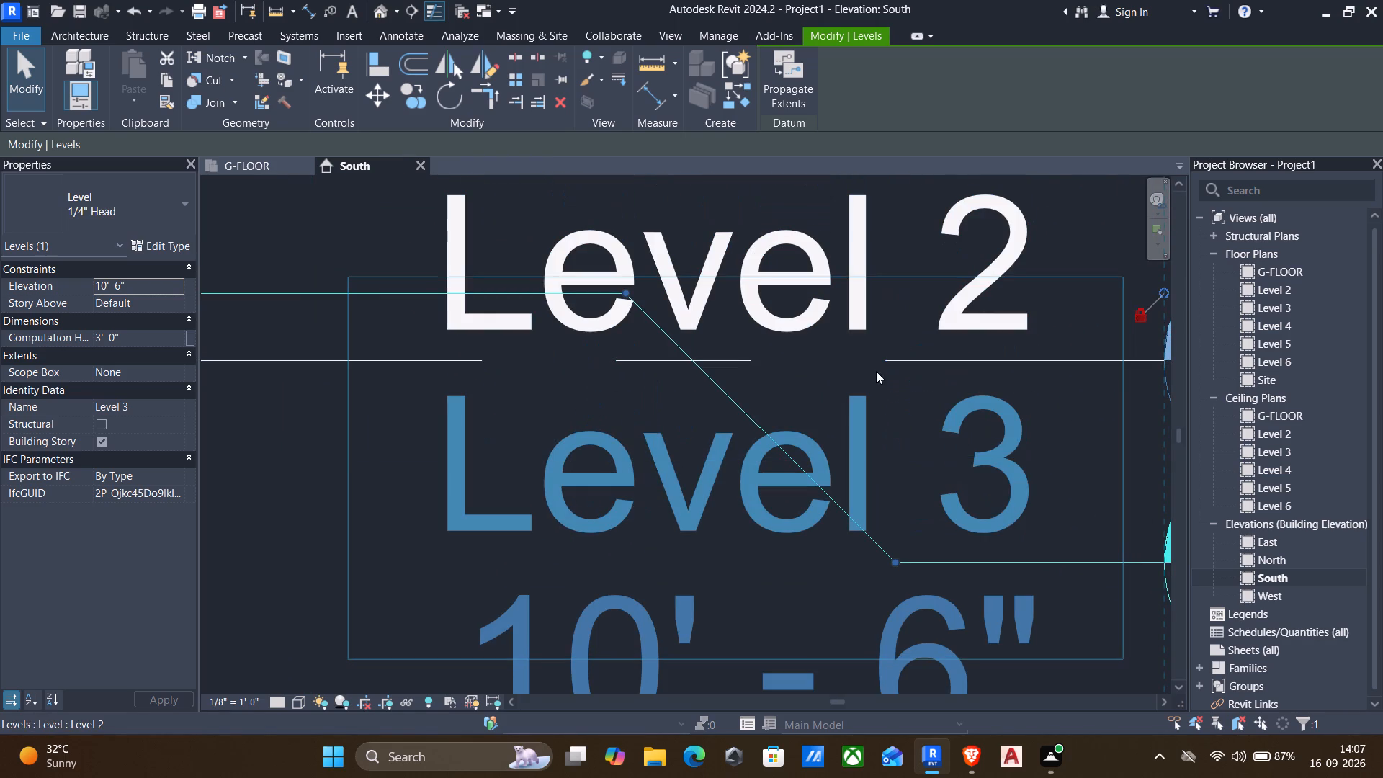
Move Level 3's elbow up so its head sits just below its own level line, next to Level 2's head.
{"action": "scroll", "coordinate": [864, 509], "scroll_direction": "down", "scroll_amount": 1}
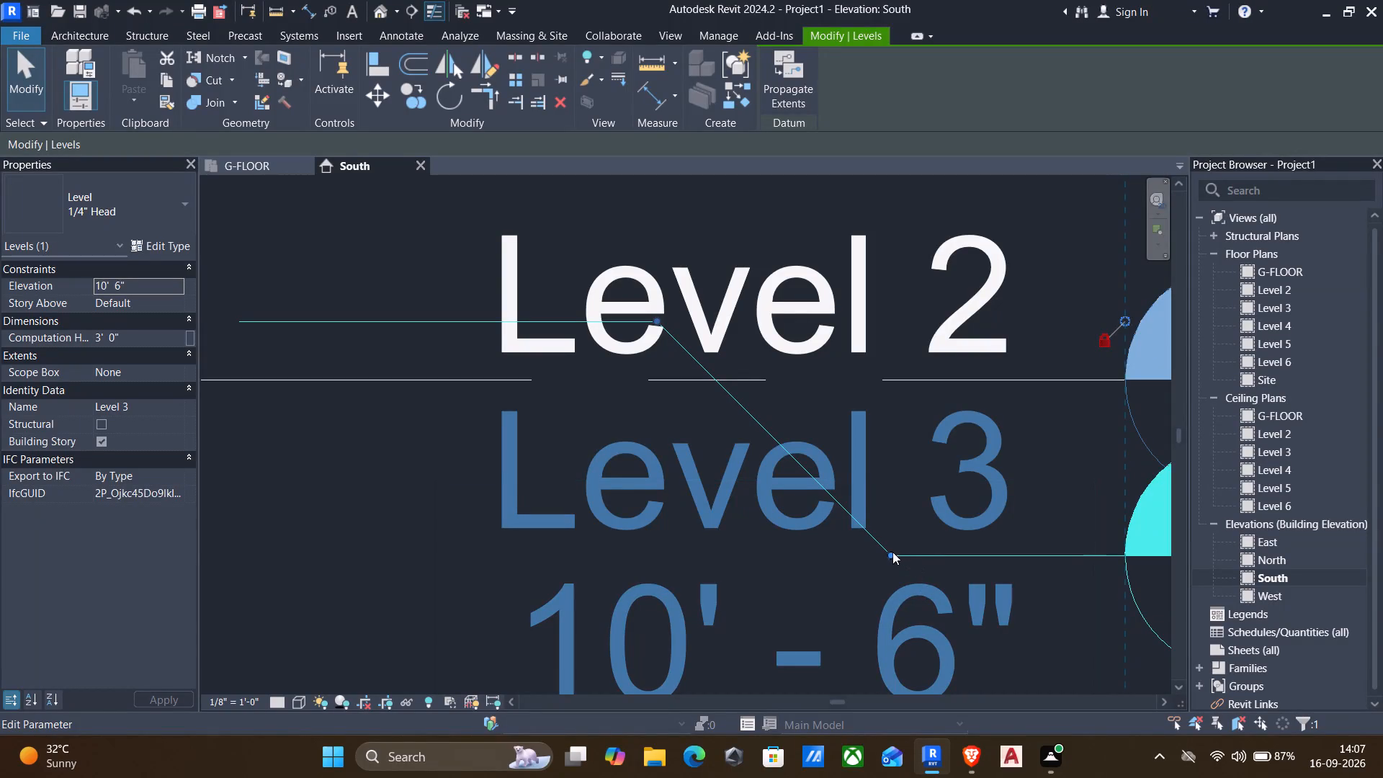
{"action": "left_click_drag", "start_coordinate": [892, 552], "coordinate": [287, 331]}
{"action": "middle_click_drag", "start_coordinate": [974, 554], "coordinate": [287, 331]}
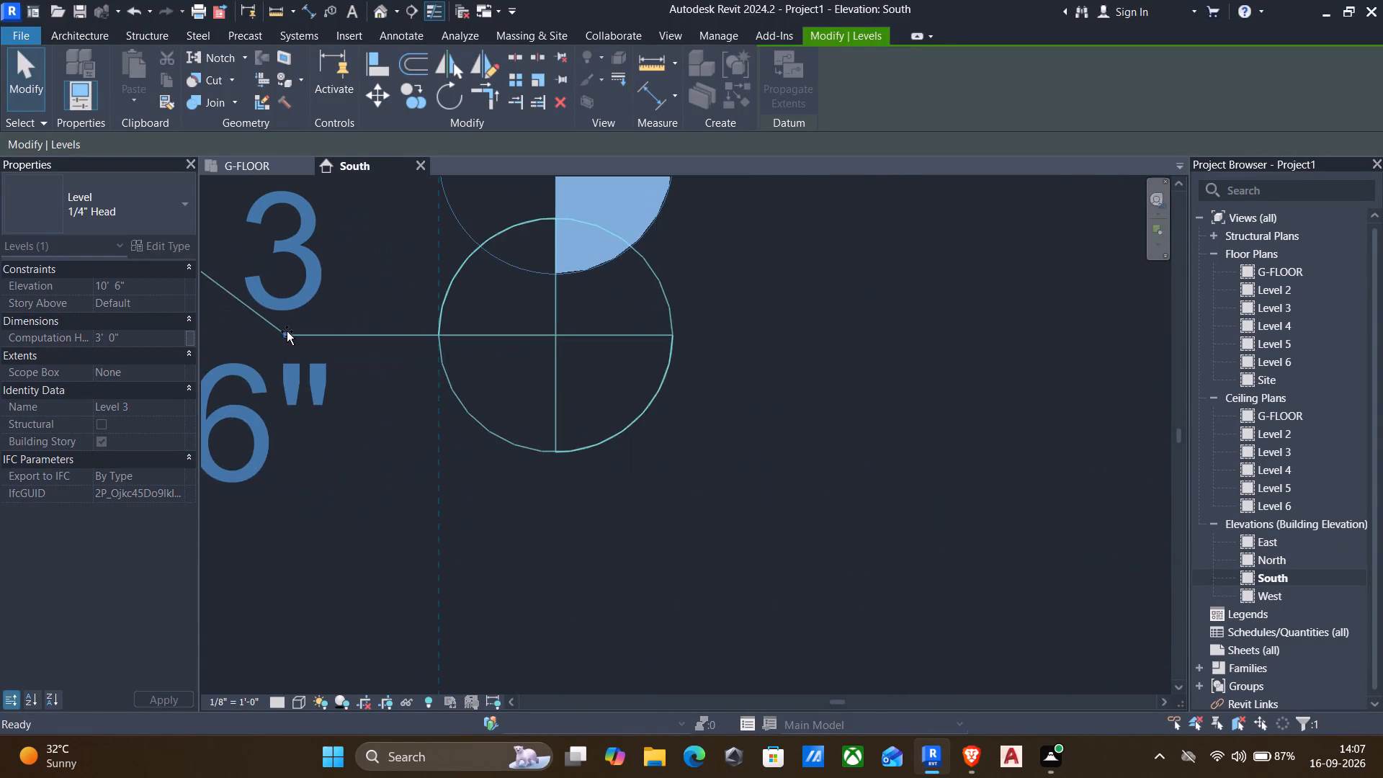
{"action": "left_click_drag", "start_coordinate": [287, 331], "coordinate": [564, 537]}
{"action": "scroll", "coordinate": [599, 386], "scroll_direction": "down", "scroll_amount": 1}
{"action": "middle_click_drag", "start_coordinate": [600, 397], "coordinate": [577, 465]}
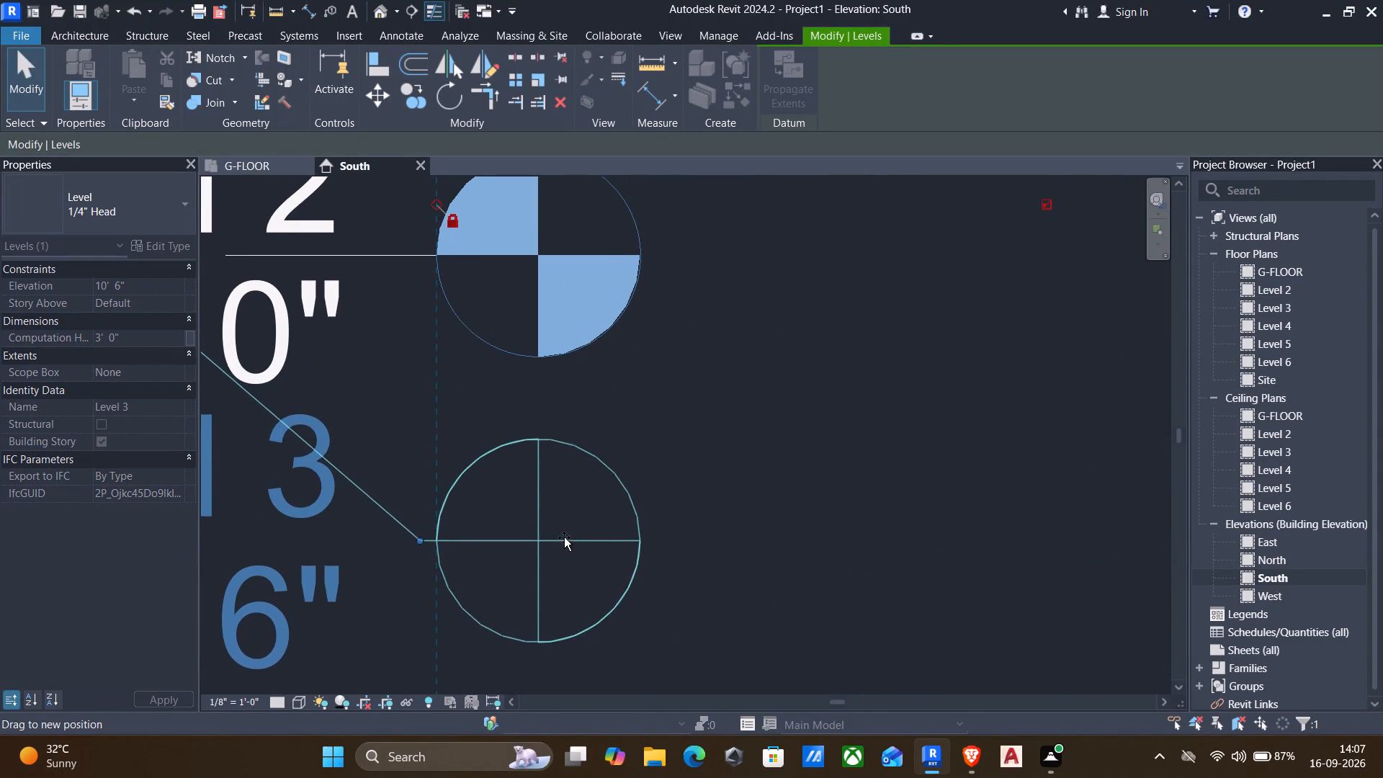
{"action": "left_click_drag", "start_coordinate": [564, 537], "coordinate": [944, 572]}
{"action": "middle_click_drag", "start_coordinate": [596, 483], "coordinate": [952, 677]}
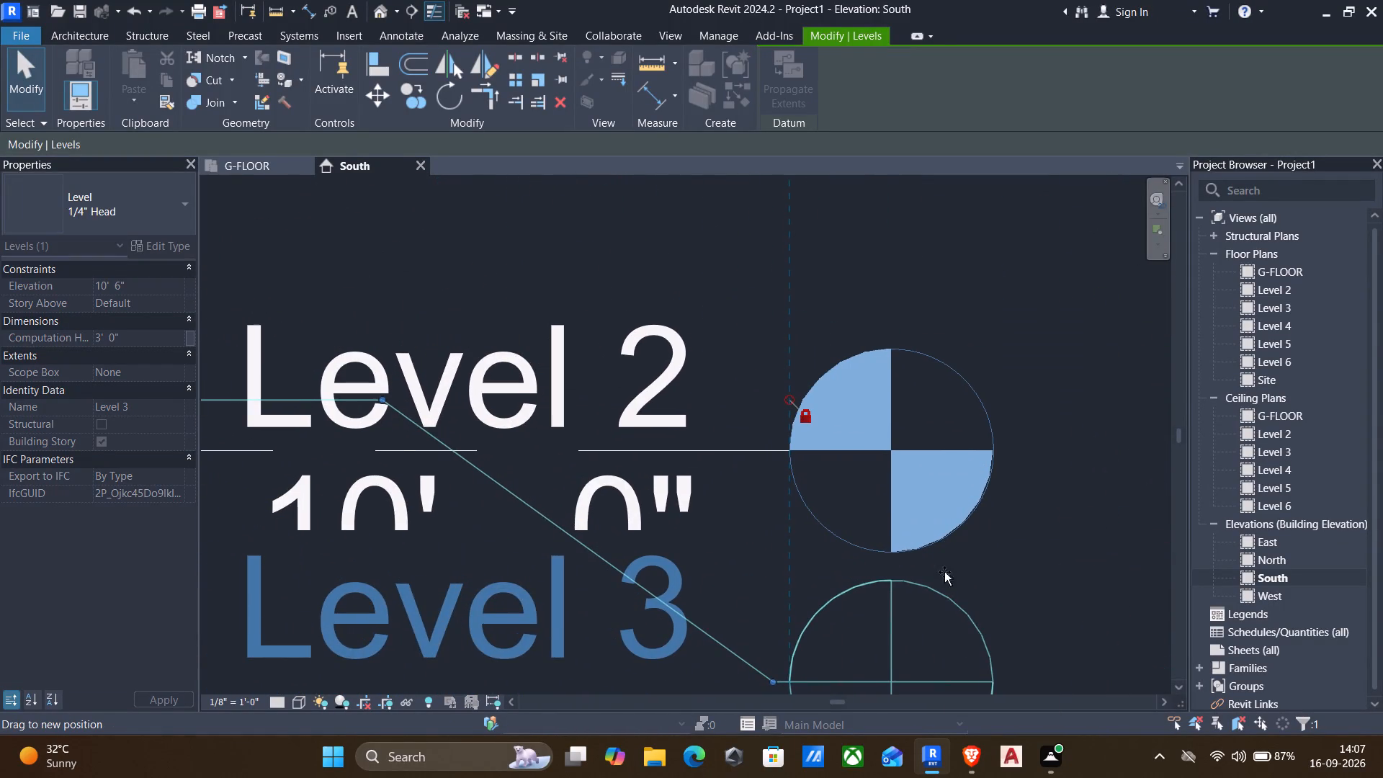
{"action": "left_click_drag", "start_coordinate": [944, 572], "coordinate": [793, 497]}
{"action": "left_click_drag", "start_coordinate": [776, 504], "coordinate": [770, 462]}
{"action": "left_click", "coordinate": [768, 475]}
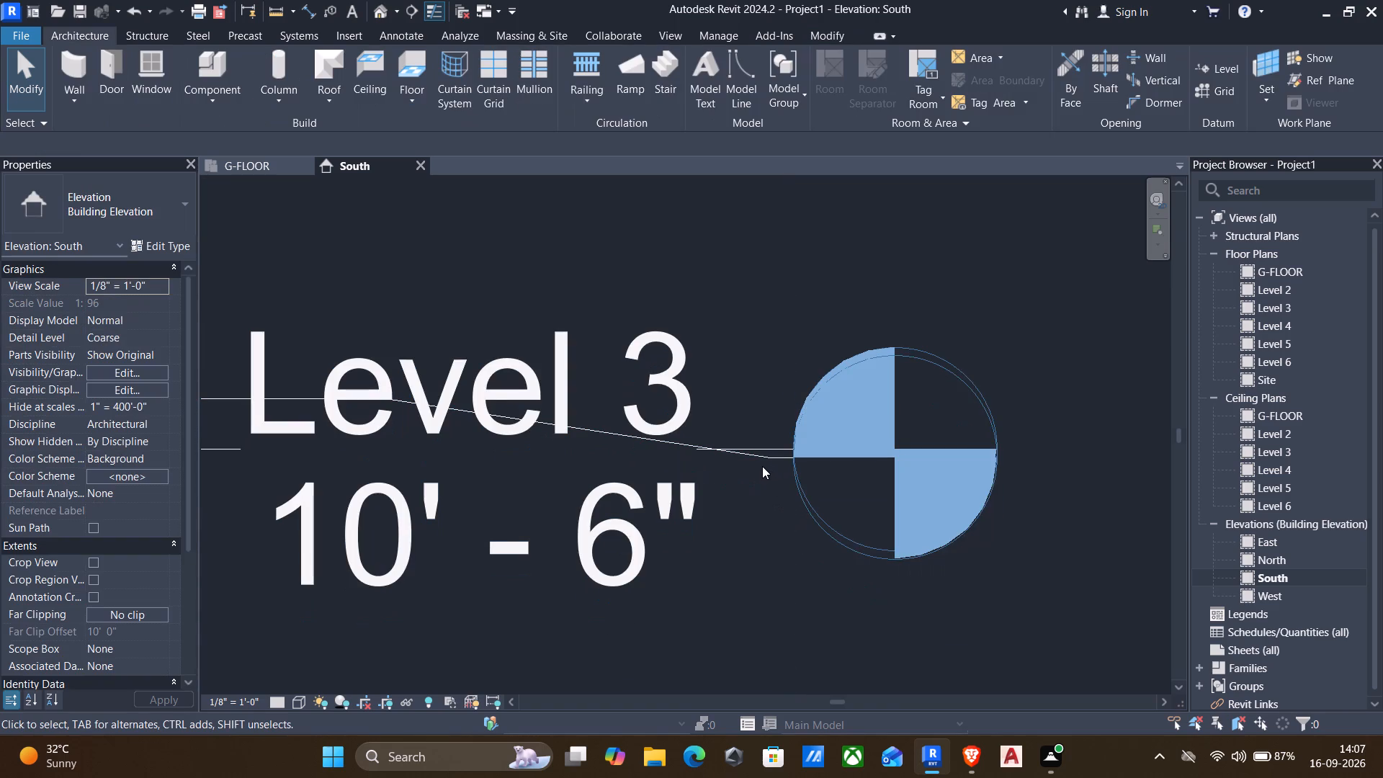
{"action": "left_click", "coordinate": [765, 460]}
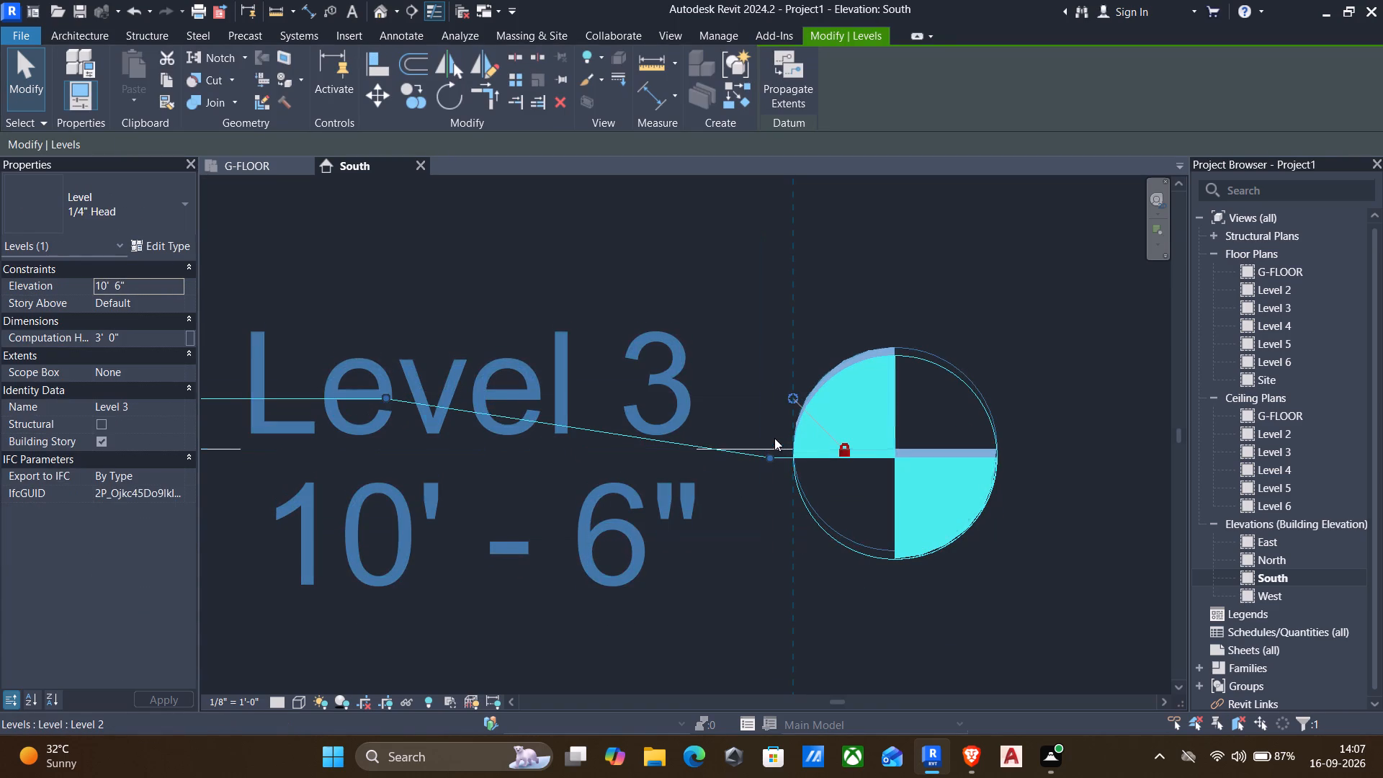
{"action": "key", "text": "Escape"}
Add an elbow to Level 2 and move its head down until its label clears Level 3's label.
{"action": "middle_click_drag", "start_coordinate": [560, 421], "coordinate": [664, 435]}
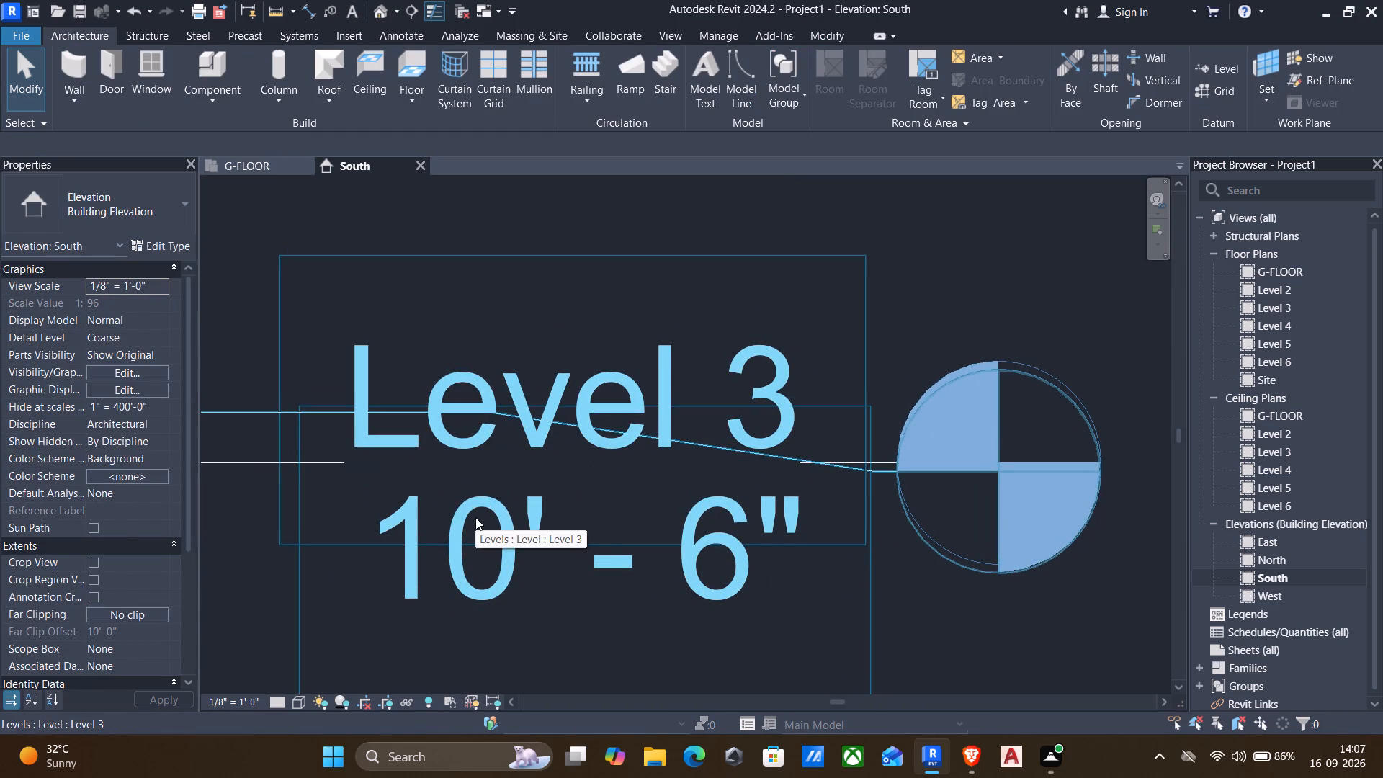
{"action": "left_click", "coordinate": [254, 466]}
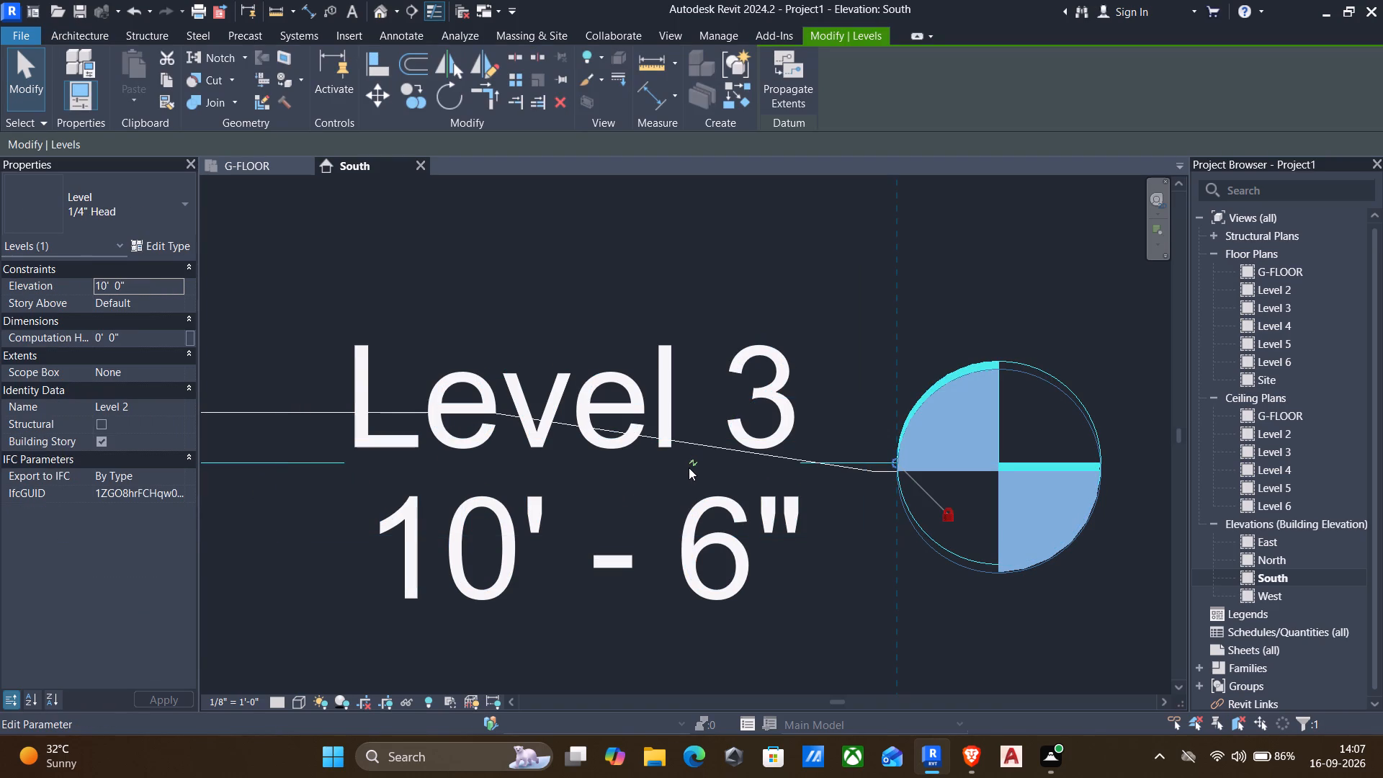
{"action": "left_click_drag", "start_coordinate": [691, 466], "coordinate": [678, 542]}
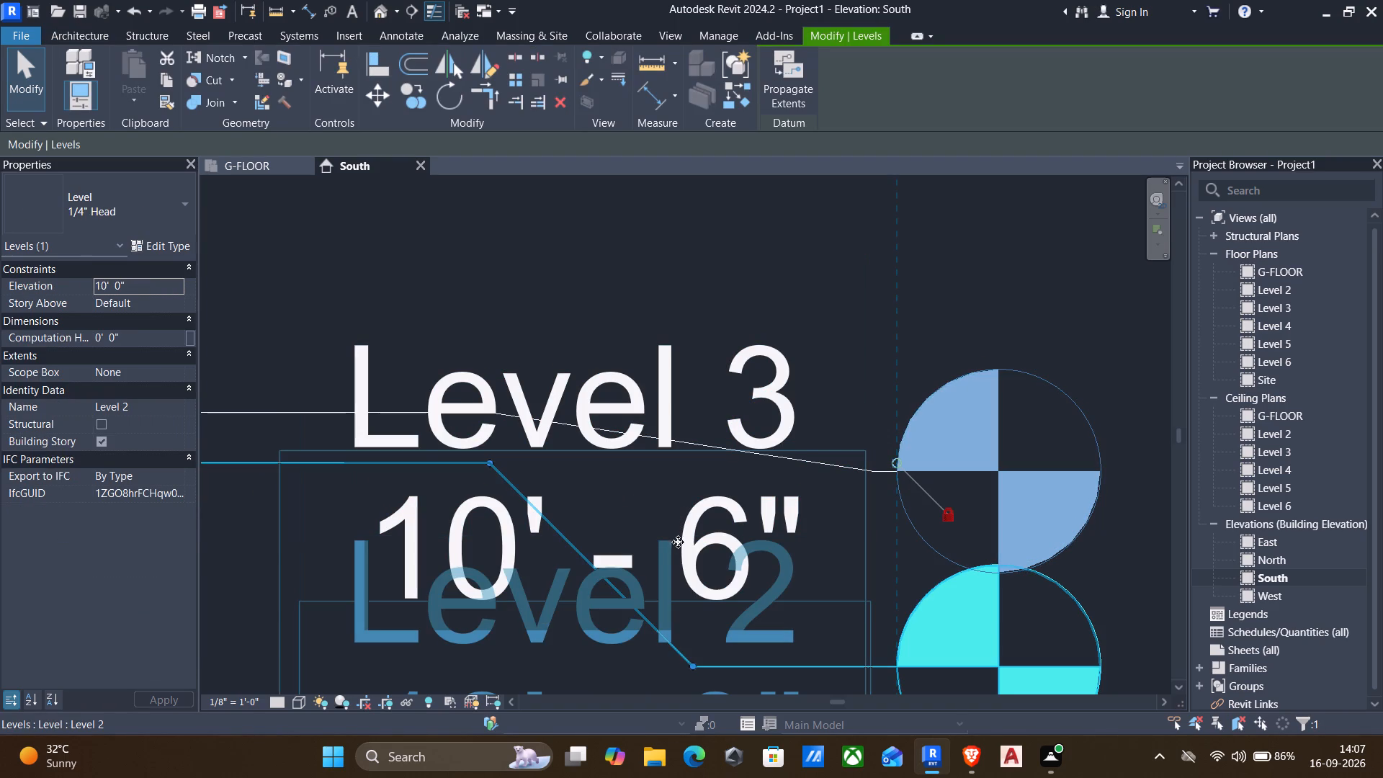
{"action": "left_click_drag", "start_coordinate": [678, 542], "coordinate": [655, 603]}
{"action": "middle_click_drag", "start_coordinate": [656, 604], "coordinate": [655, 603]}
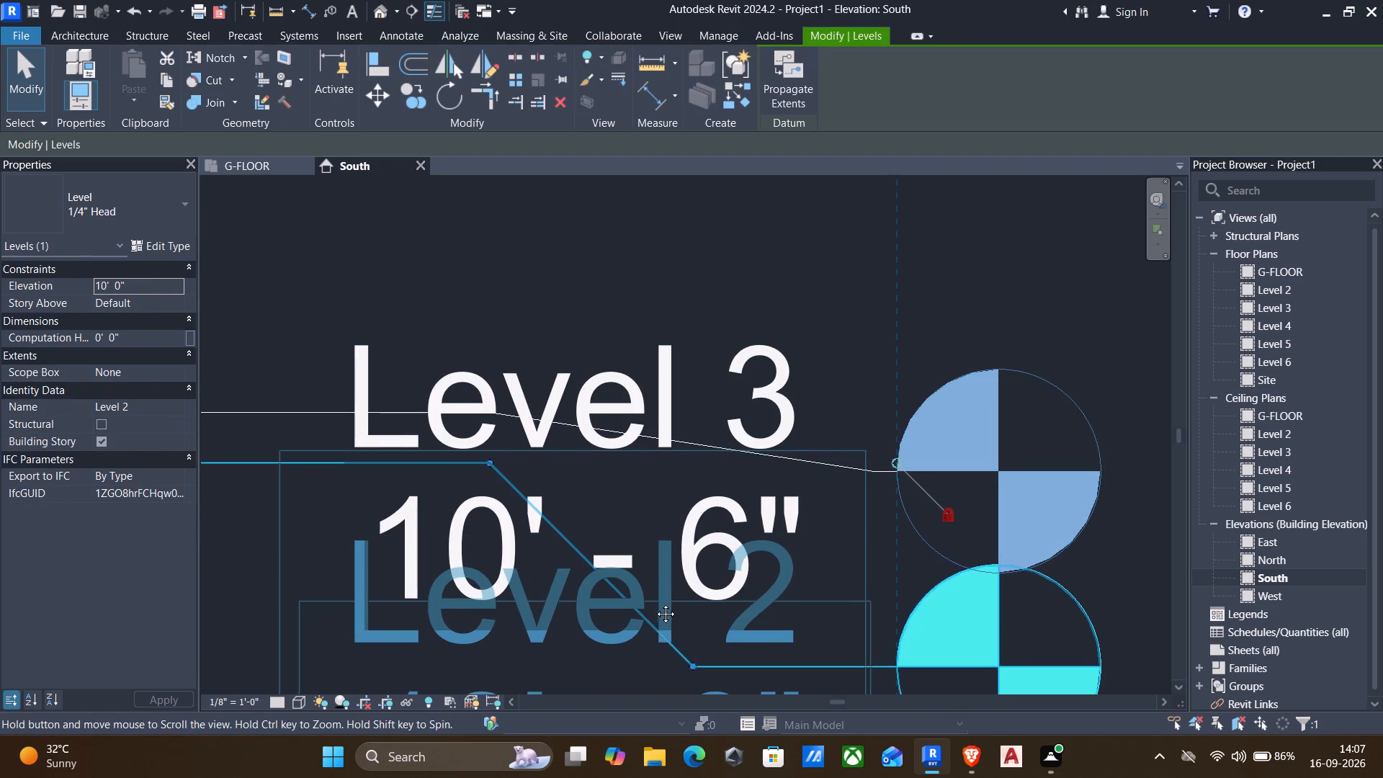
{"action": "middle_click_drag", "start_coordinate": [655, 603], "coordinate": [686, 195]}
{"action": "left_click_drag", "start_coordinate": [655, 603], "coordinate": [686, 195]}
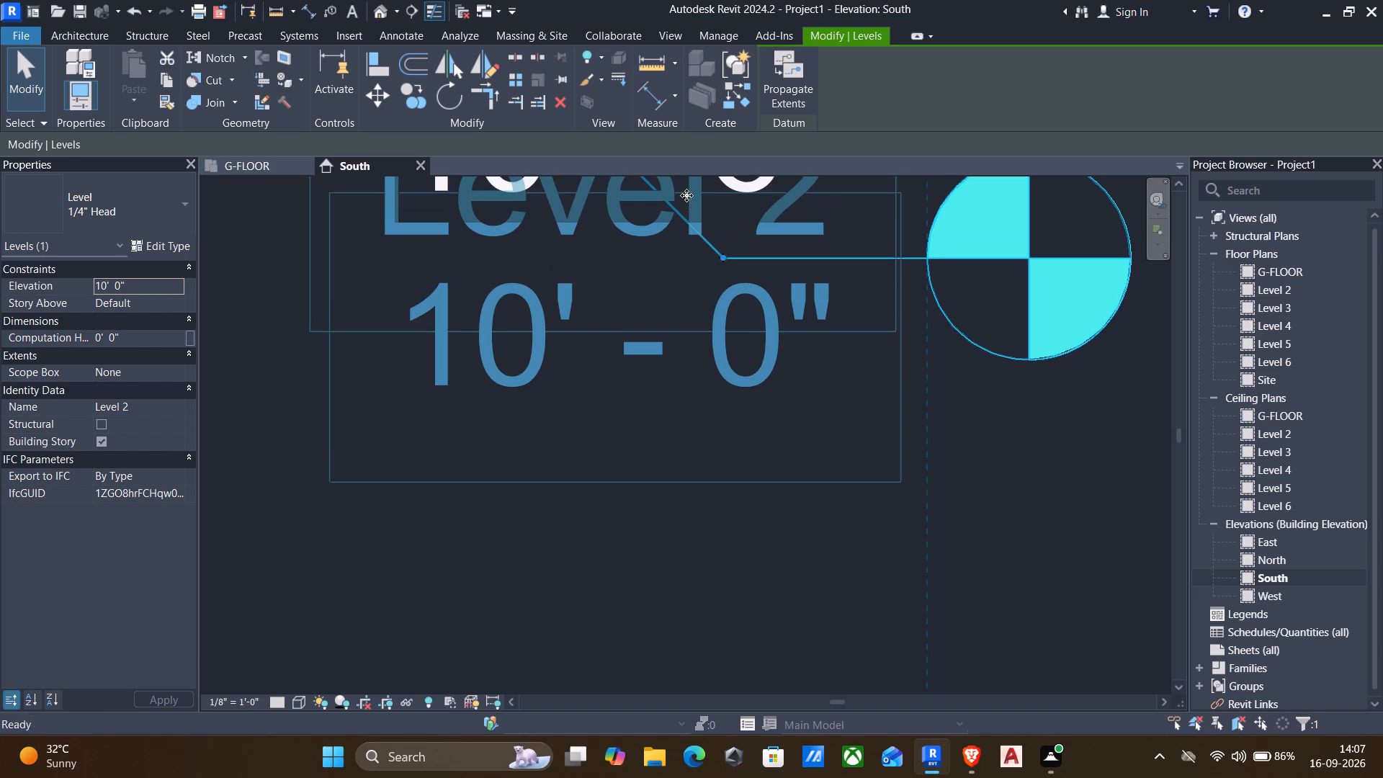
{"action": "left_click_drag", "start_coordinate": [686, 195], "coordinate": [687, 246]}
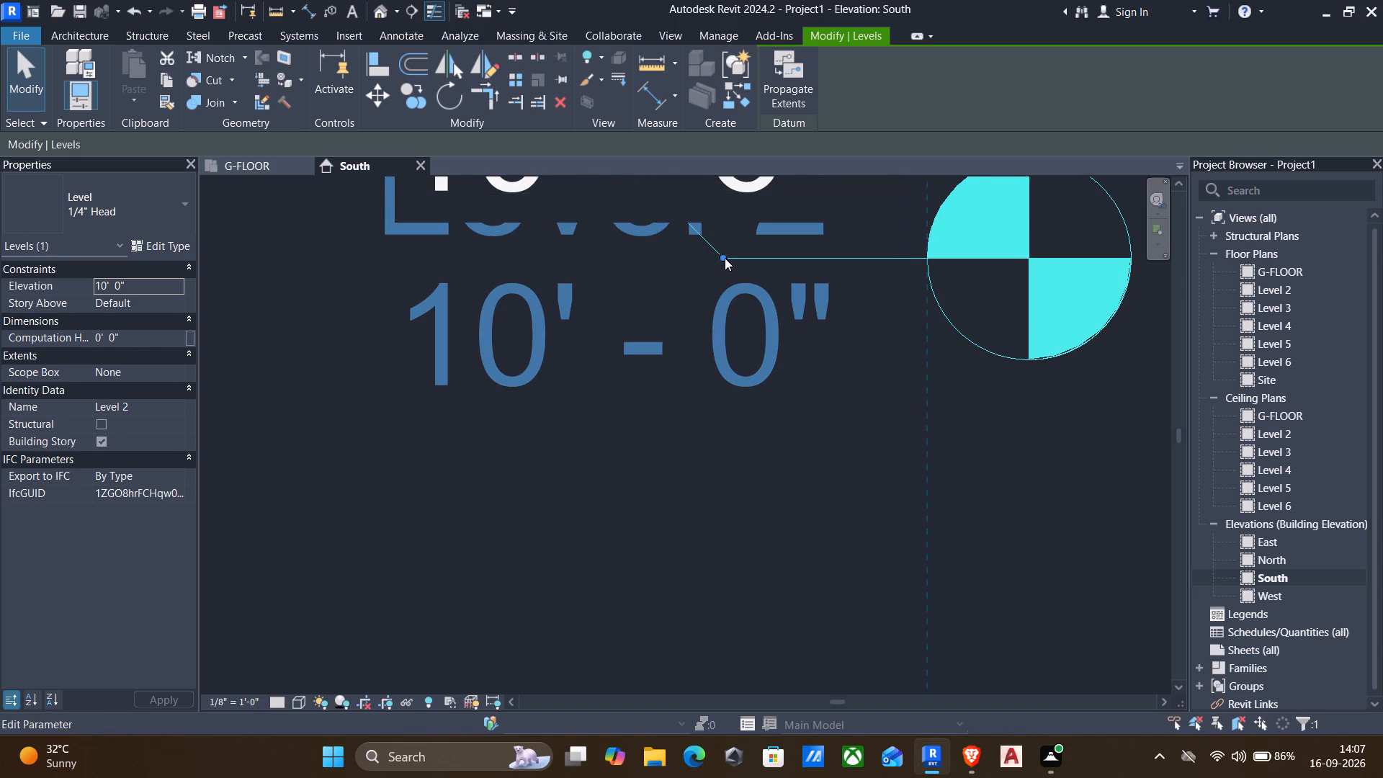
{"action": "left_click_drag", "start_coordinate": [720, 259], "coordinate": [662, 432]}
{"action": "scroll", "coordinate": [581, 332], "scroll_direction": "down", "scroll_amount": 2}
{"action": "middle_click_drag", "start_coordinate": [568, 286], "coordinate": [562, 325]}
{"action": "middle_click_drag", "start_coordinate": [563, 328], "coordinate": [727, 502]}
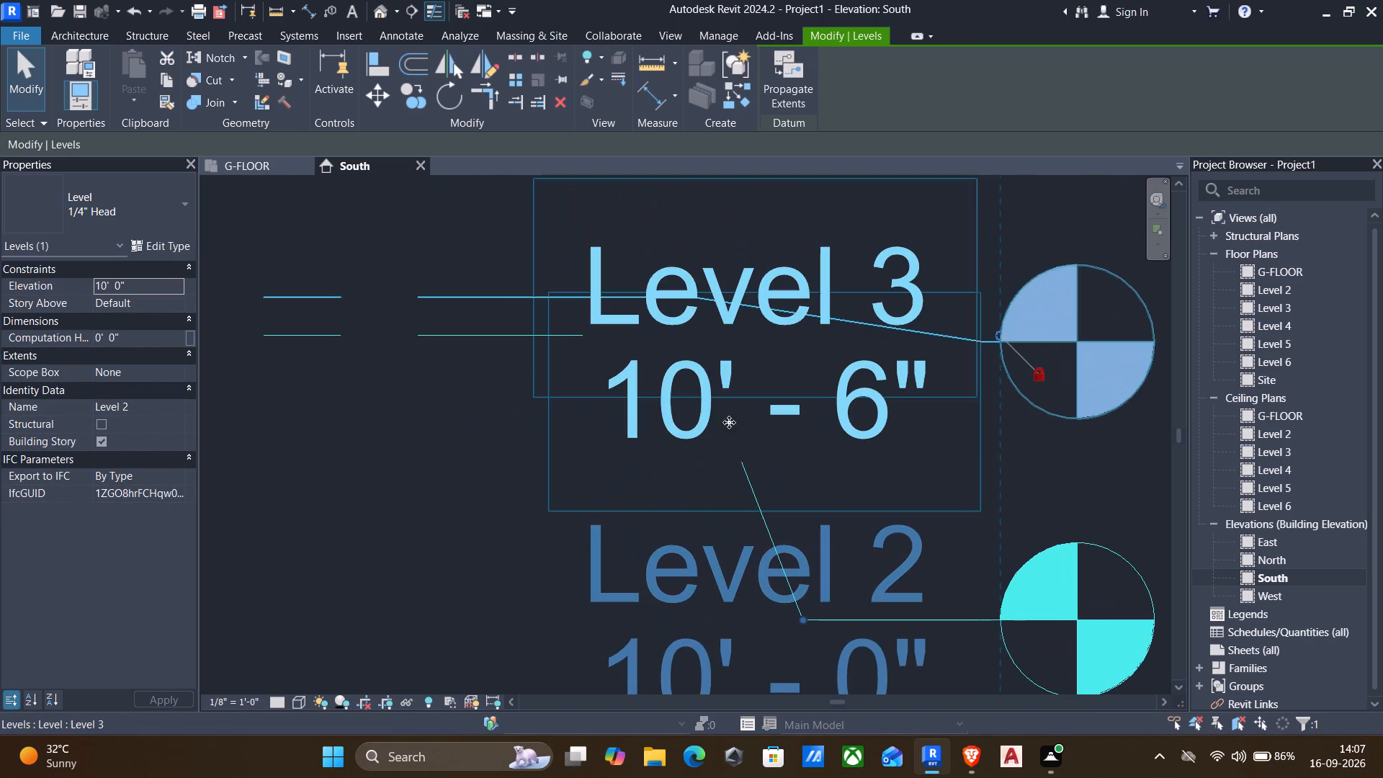
Move Level 3's elbow up so its head and label sit above its own level line, well clear of Level 2's.
{"action": "left_click", "coordinate": [426, 296]}
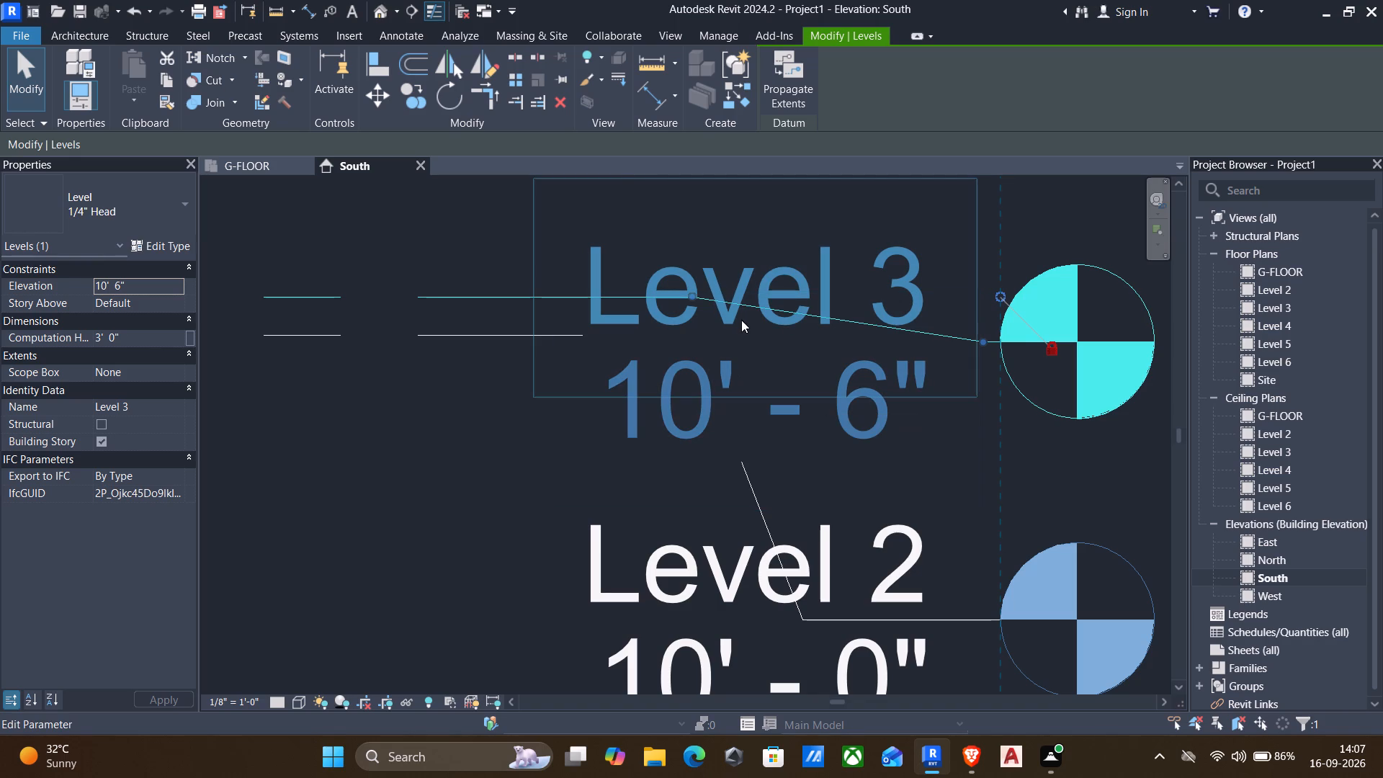
{"action": "key", "text": "Escape"}
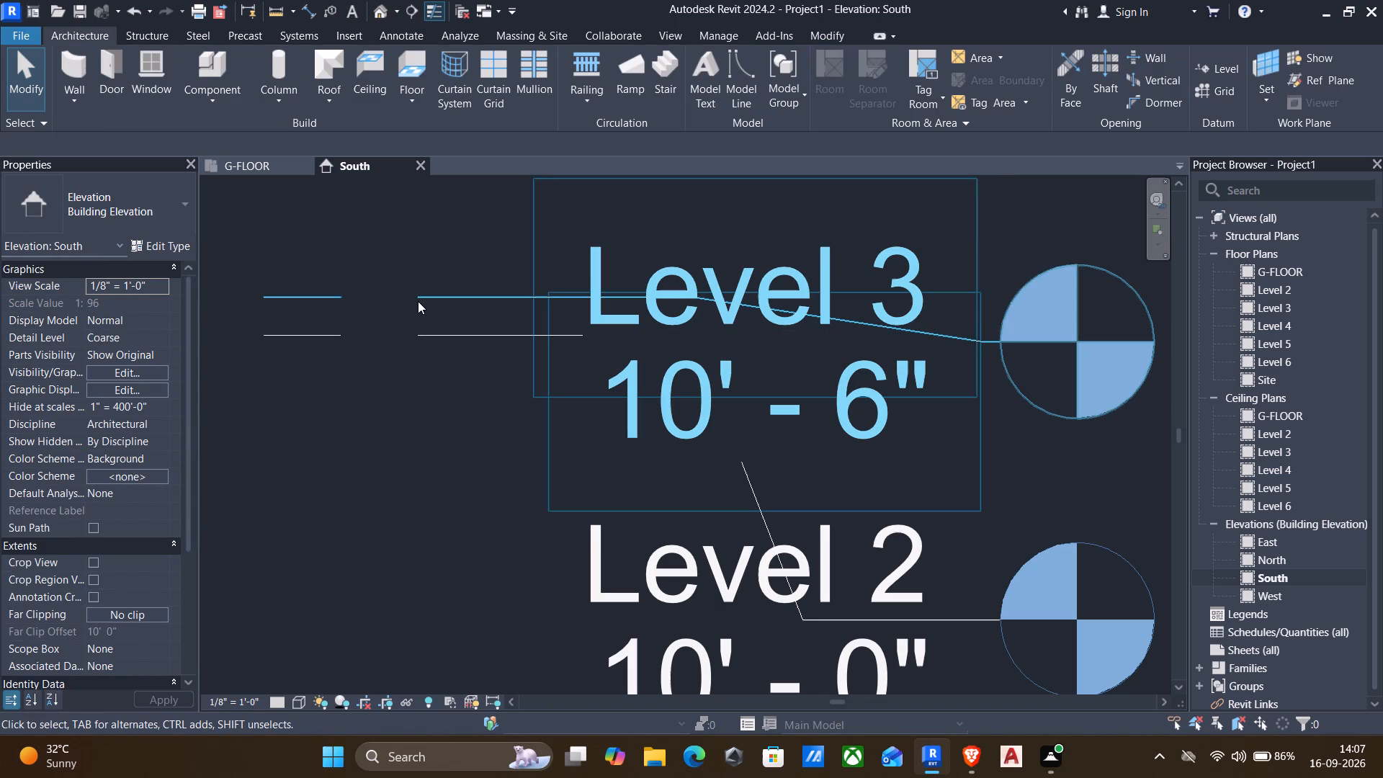
{"action": "left_click", "coordinate": [342, 300]}
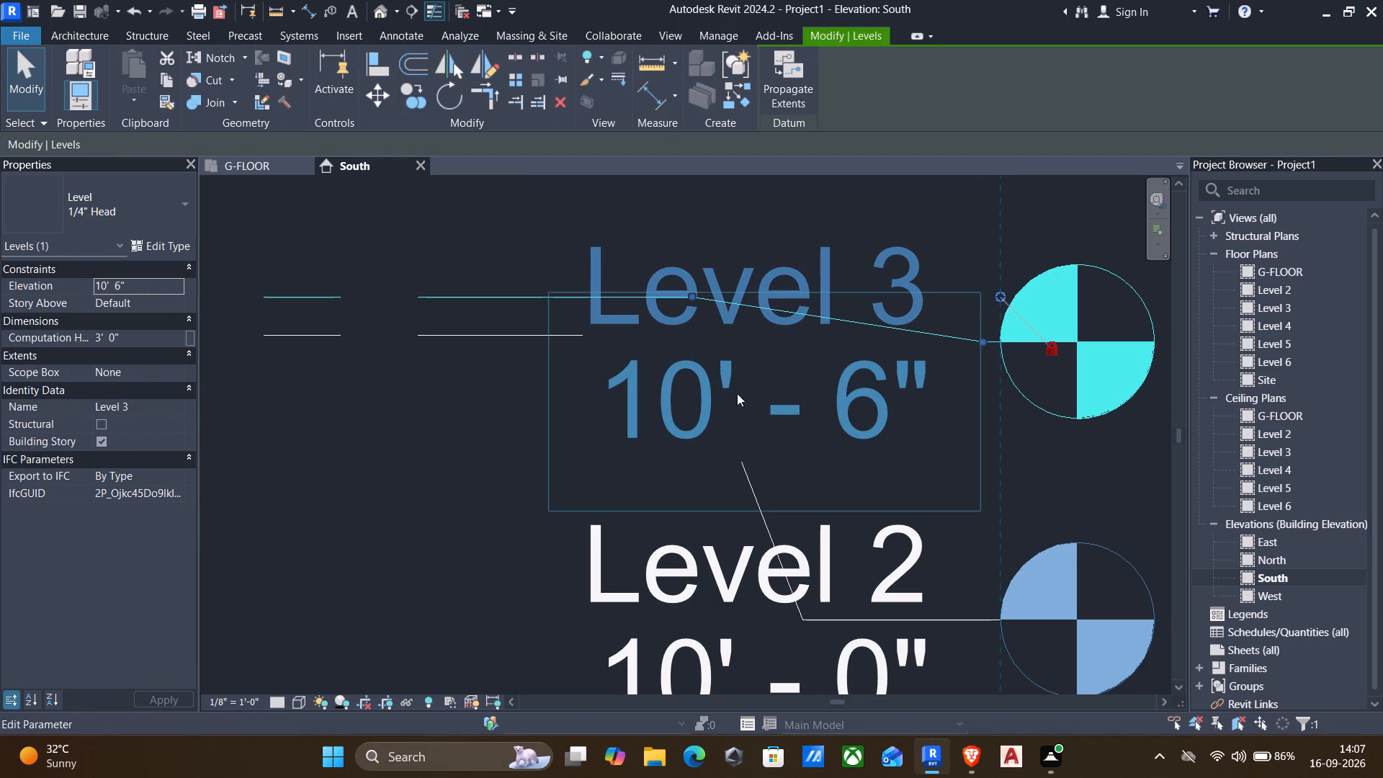
{"action": "left_click_drag", "start_coordinate": [983, 340], "coordinate": [990, 256]}
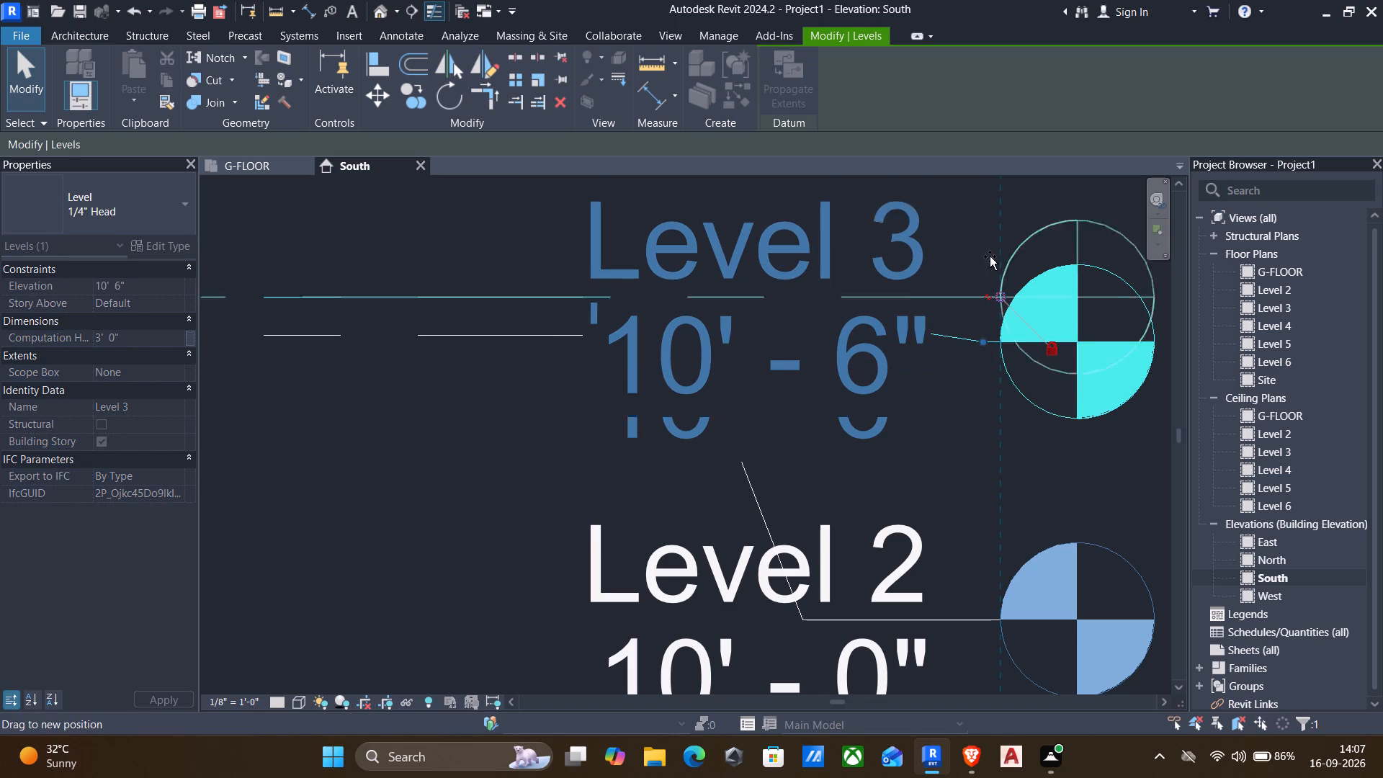
{"action": "left_click_drag", "start_coordinate": [990, 256], "coordinate": [915, 377]}
{"action": "middle_click_drag", "start_coordinate": [989, 250], "coordinate": [900, 472]}
{"action": "scroll", "coordinate": [900, 472], "scroll_direction": "up", "scroll_amount": 1}
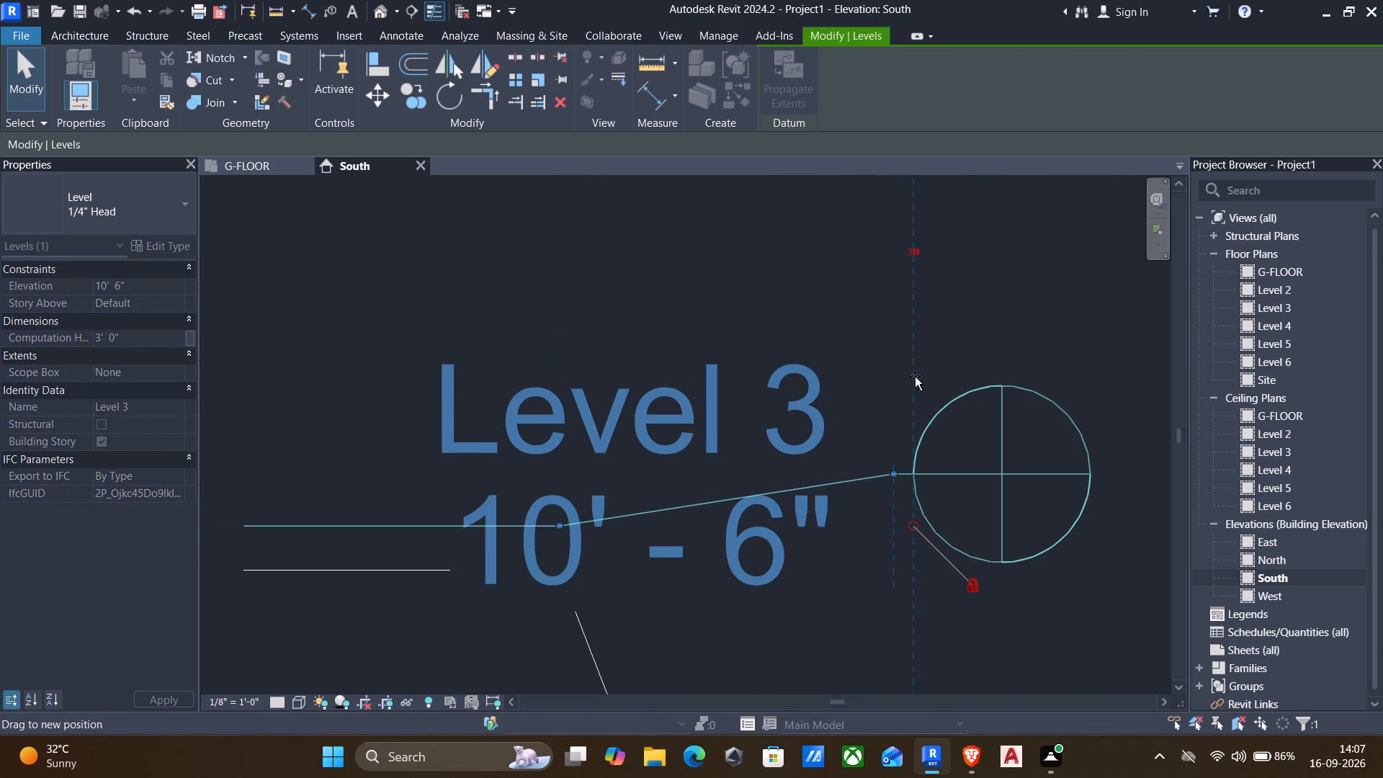
{"action": "left_click_drag", "start_coordinate": [915, 377], "coordinate": [828, 367]}
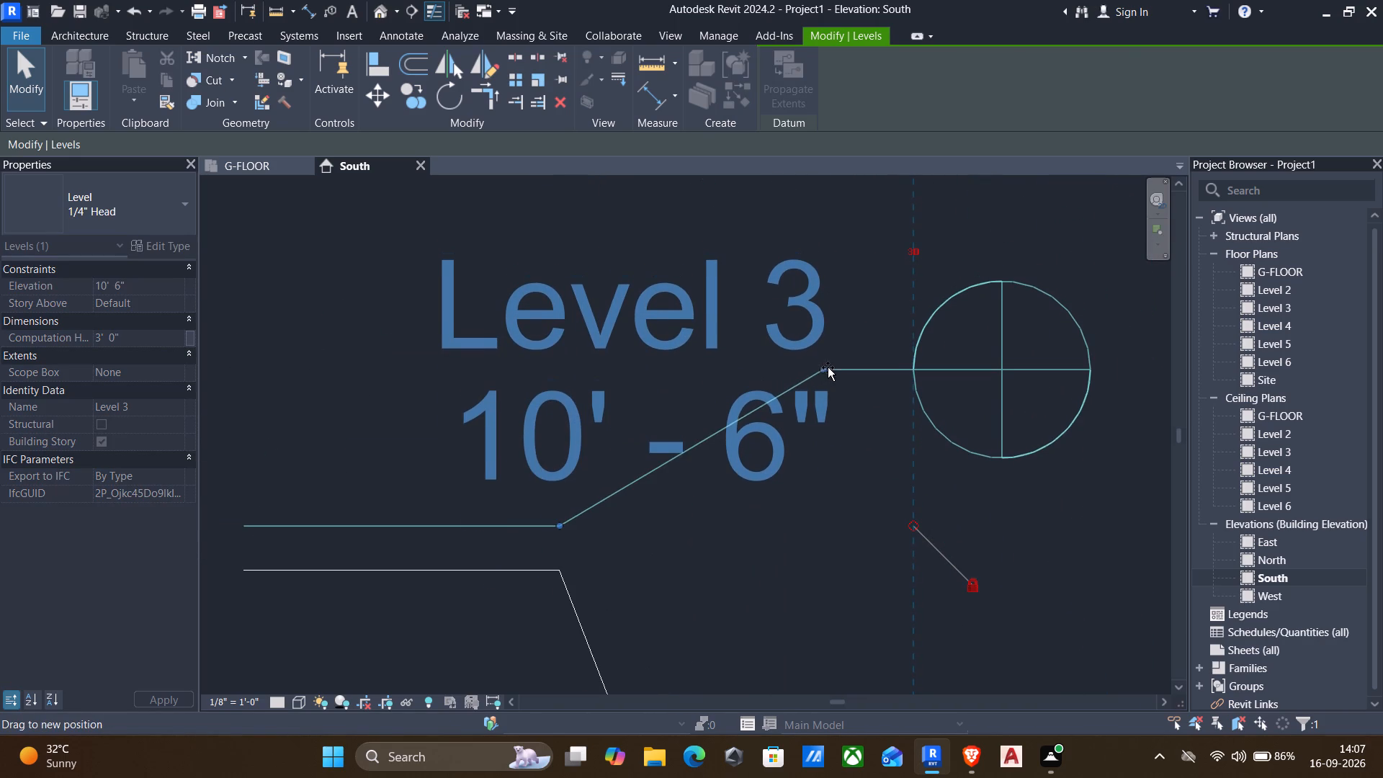
{"action": "left_click_drag", "start_coordinate": [828, 367], "coordinate": [838, 364]}
{"action": "scroll", "coordinate": [603, 424], "scroll_direction": "down", "scroll_amount": 3}
{"action": "middle_click_drag", "start_coordinate": [610, 413], "coordinate": [674, 385]}
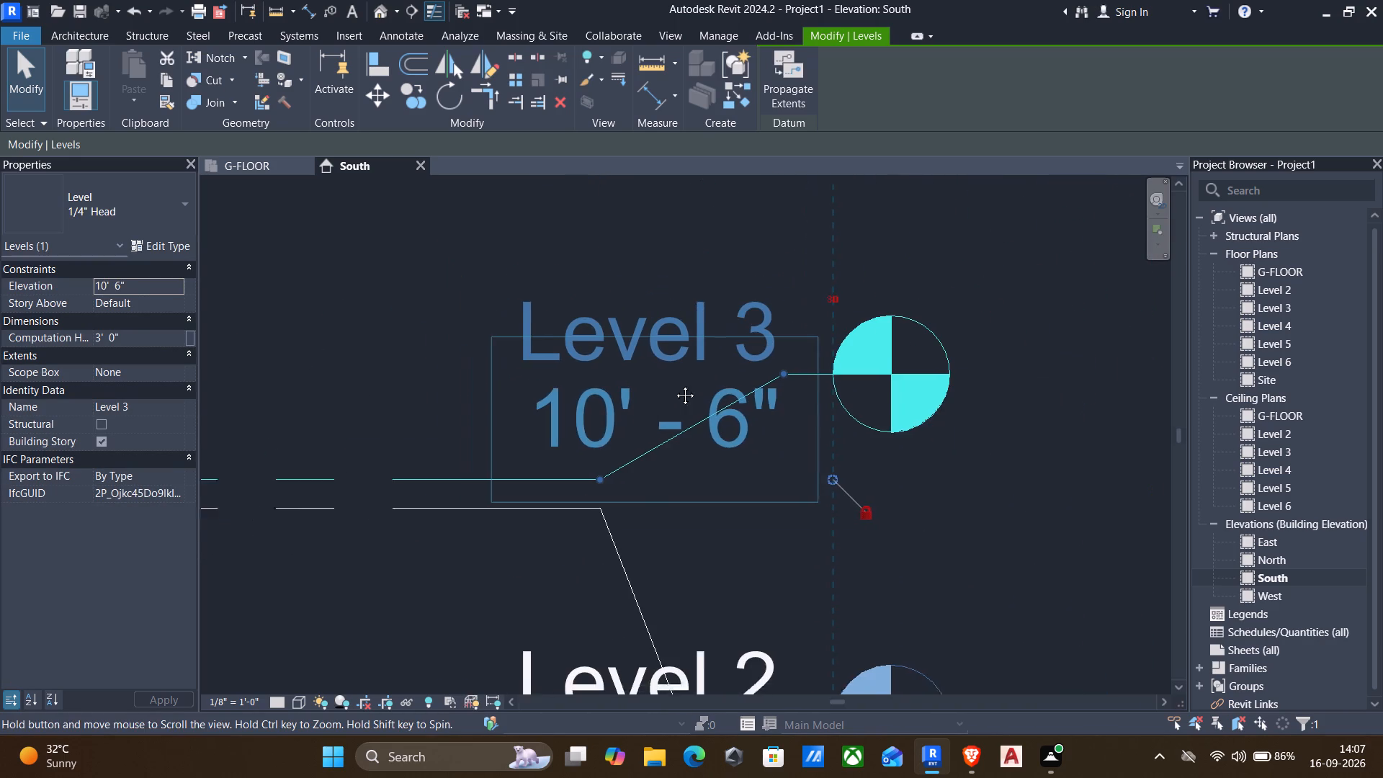
{"action": "middle_click_drag", "start_coordinate": [674, 385], "coordinate": [716, 371]}
{"action": "key", "text": "Escape"}
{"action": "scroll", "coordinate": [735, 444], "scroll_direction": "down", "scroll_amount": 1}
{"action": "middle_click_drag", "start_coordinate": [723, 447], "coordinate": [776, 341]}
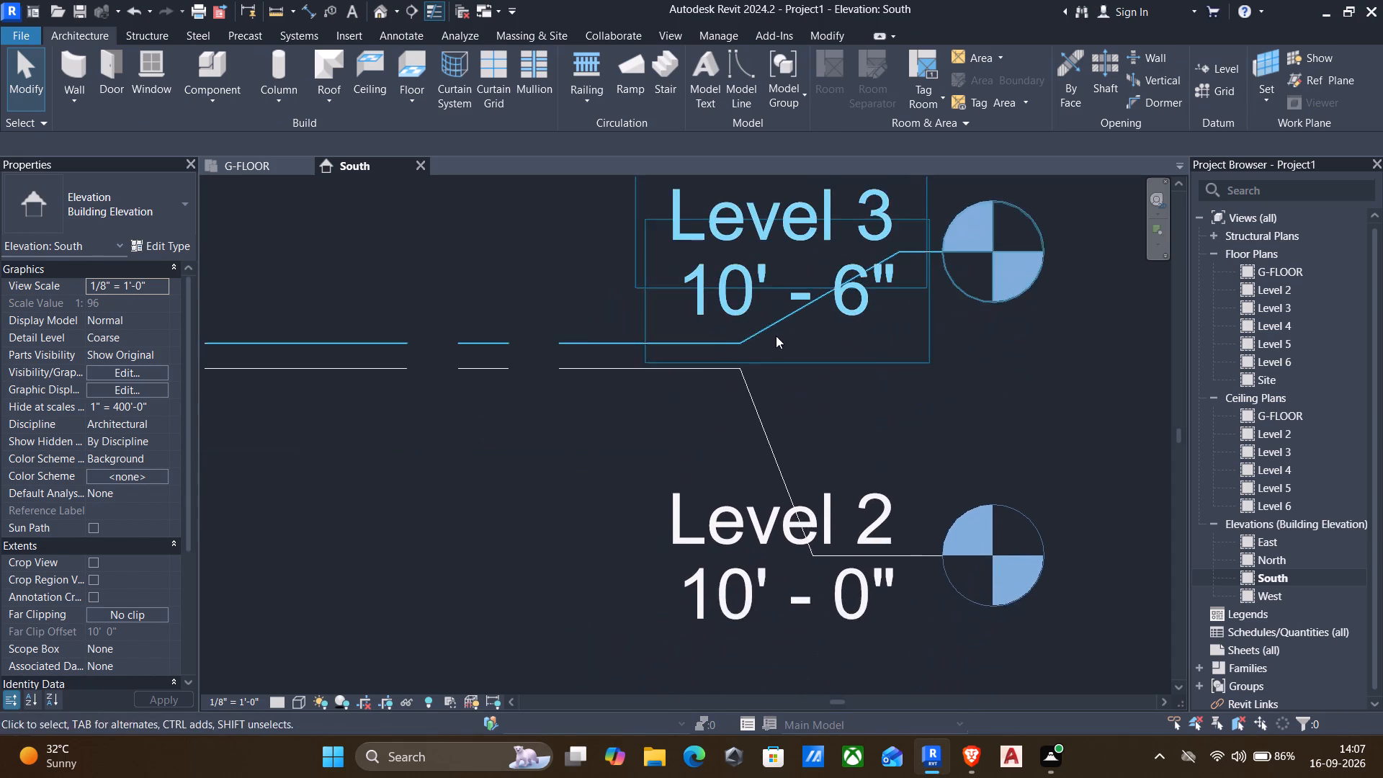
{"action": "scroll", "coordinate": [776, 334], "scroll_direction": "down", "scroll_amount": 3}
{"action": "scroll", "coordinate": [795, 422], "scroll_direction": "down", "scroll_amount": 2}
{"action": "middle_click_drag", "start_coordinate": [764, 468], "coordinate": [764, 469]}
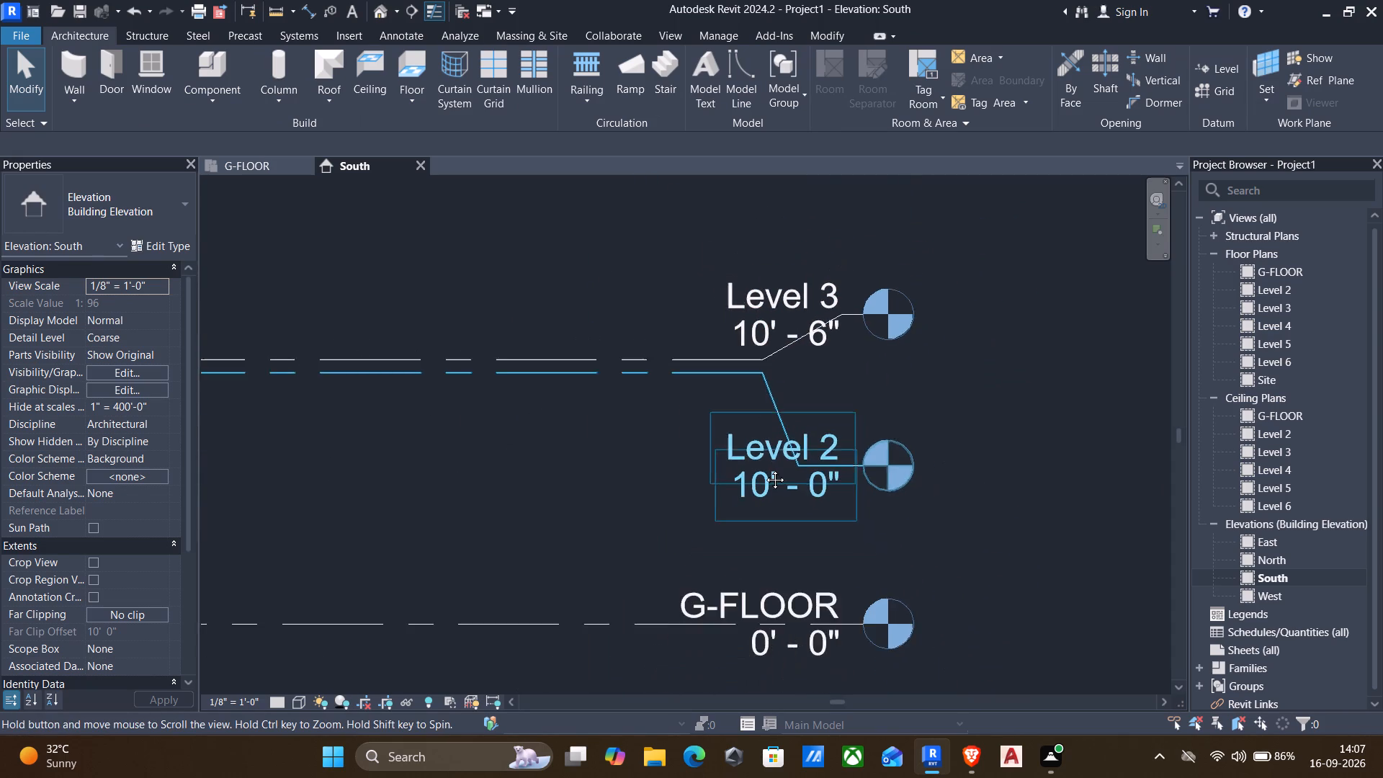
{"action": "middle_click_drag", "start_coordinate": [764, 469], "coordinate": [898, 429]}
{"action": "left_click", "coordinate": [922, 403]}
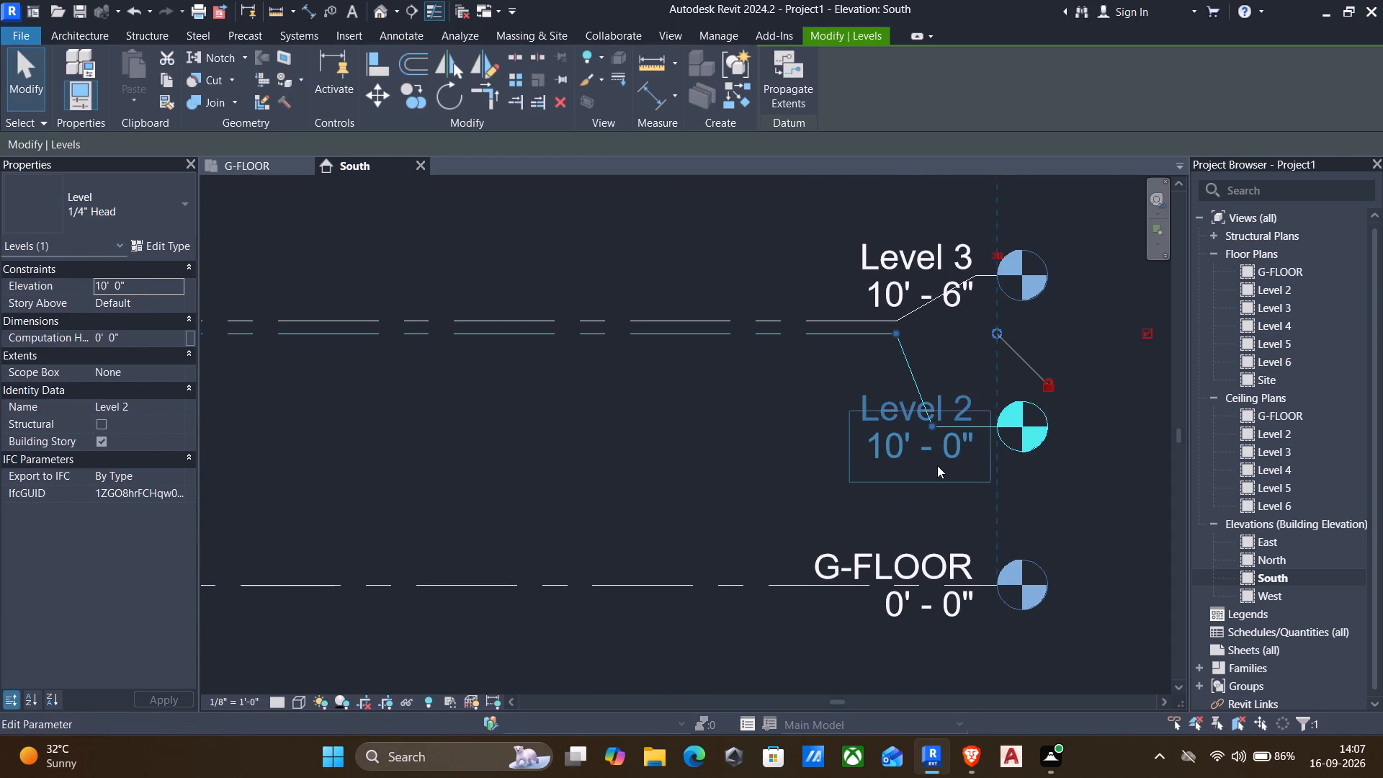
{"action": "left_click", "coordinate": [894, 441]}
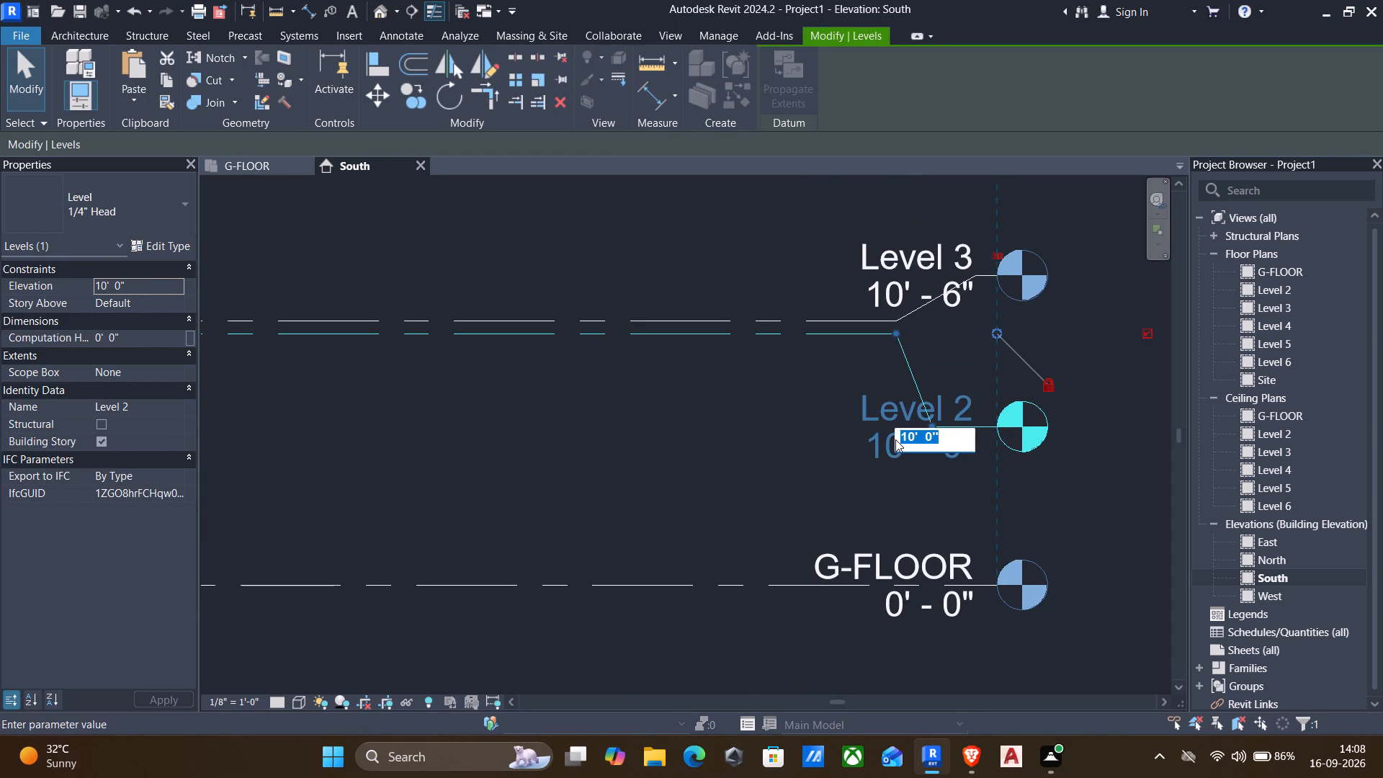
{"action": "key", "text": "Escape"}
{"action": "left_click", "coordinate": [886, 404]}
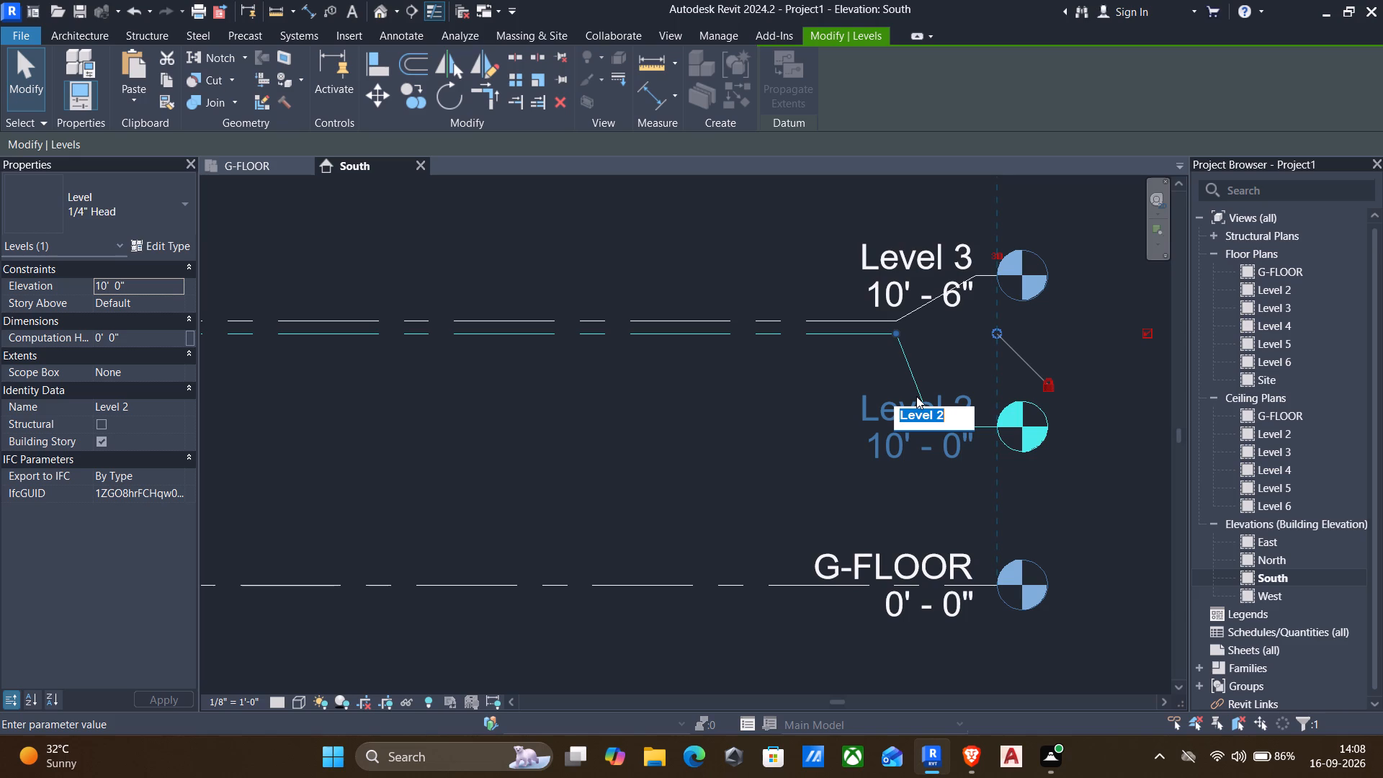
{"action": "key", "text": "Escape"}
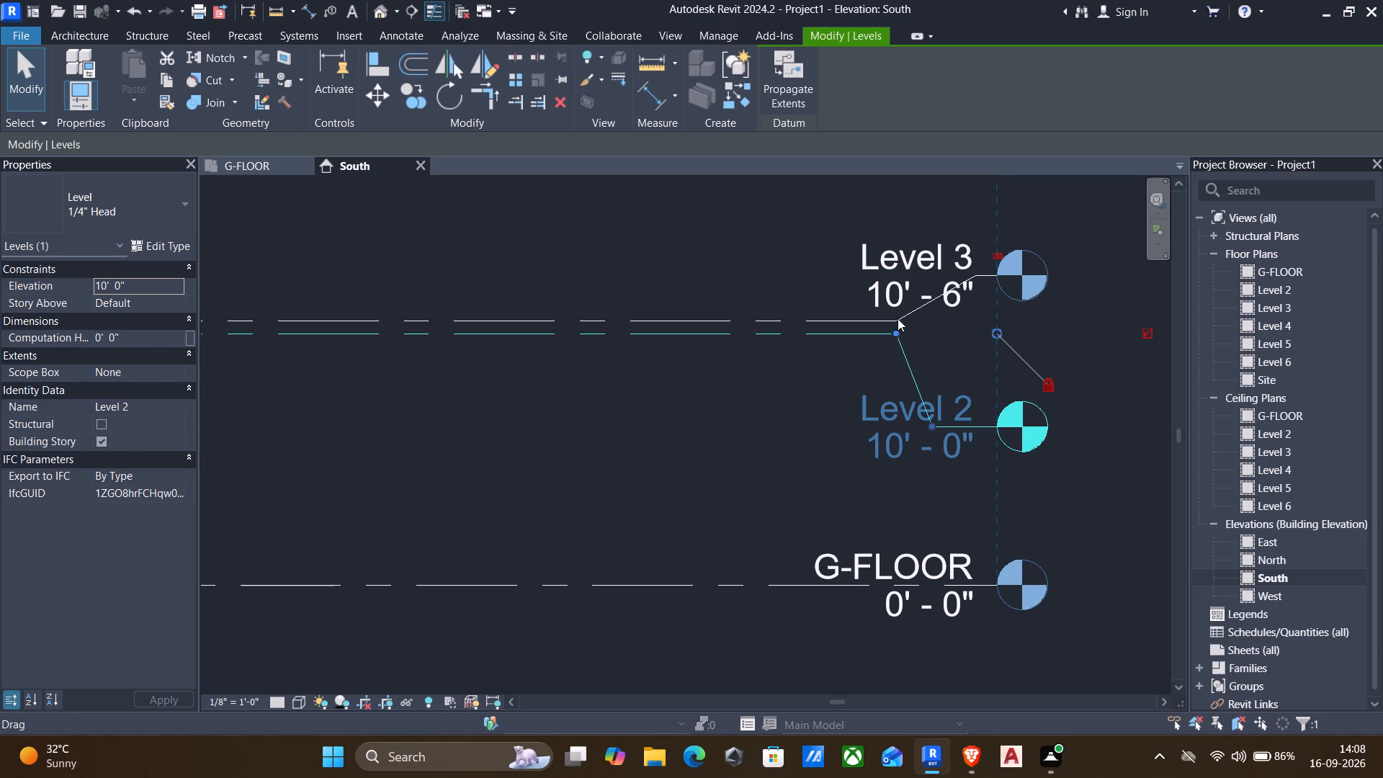
Rename Level 3 as 1ST F-SLAB and rename its corresponding views to match.
{"action": "left_click", "coordinate": [897, 271]}
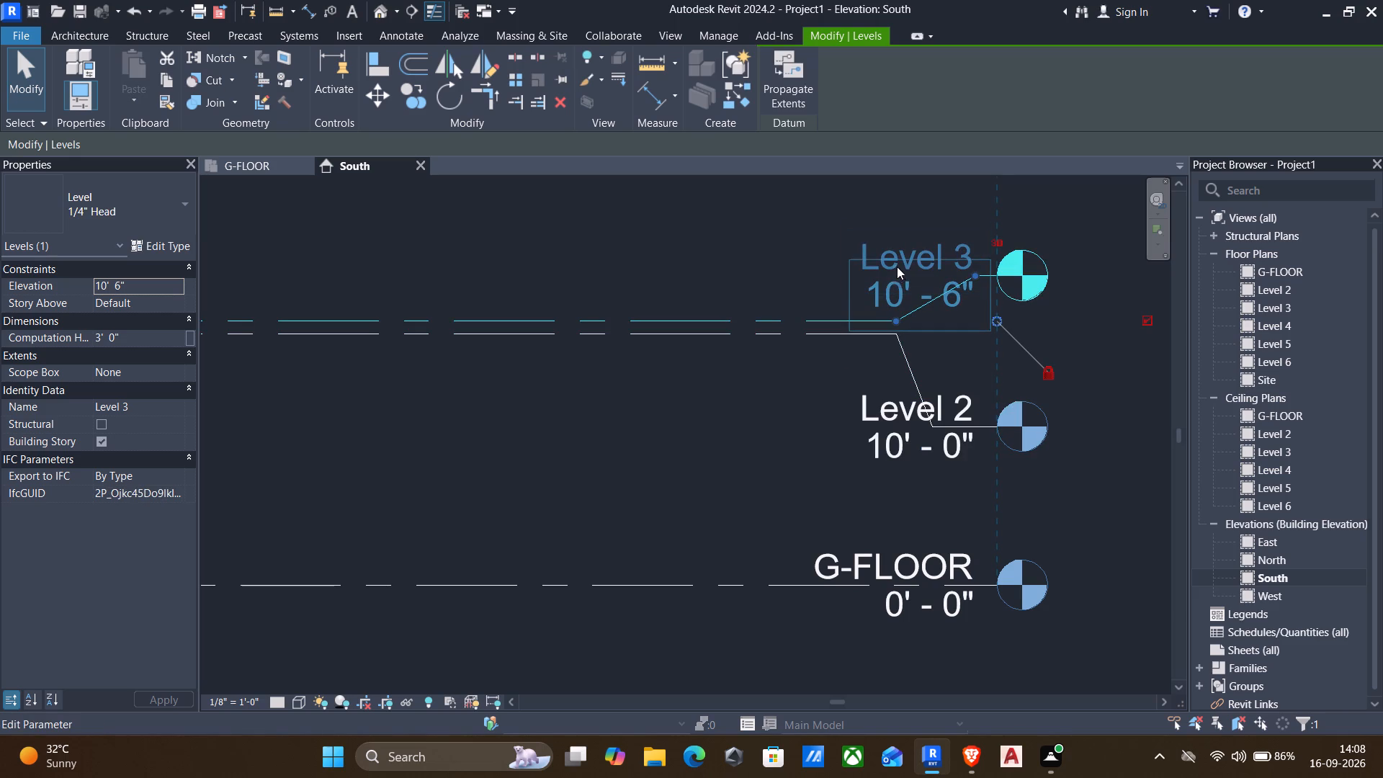
{"action": "left_click", "coordinate": [884, 263]}
{"action": "key", "text": "BackSpace"}
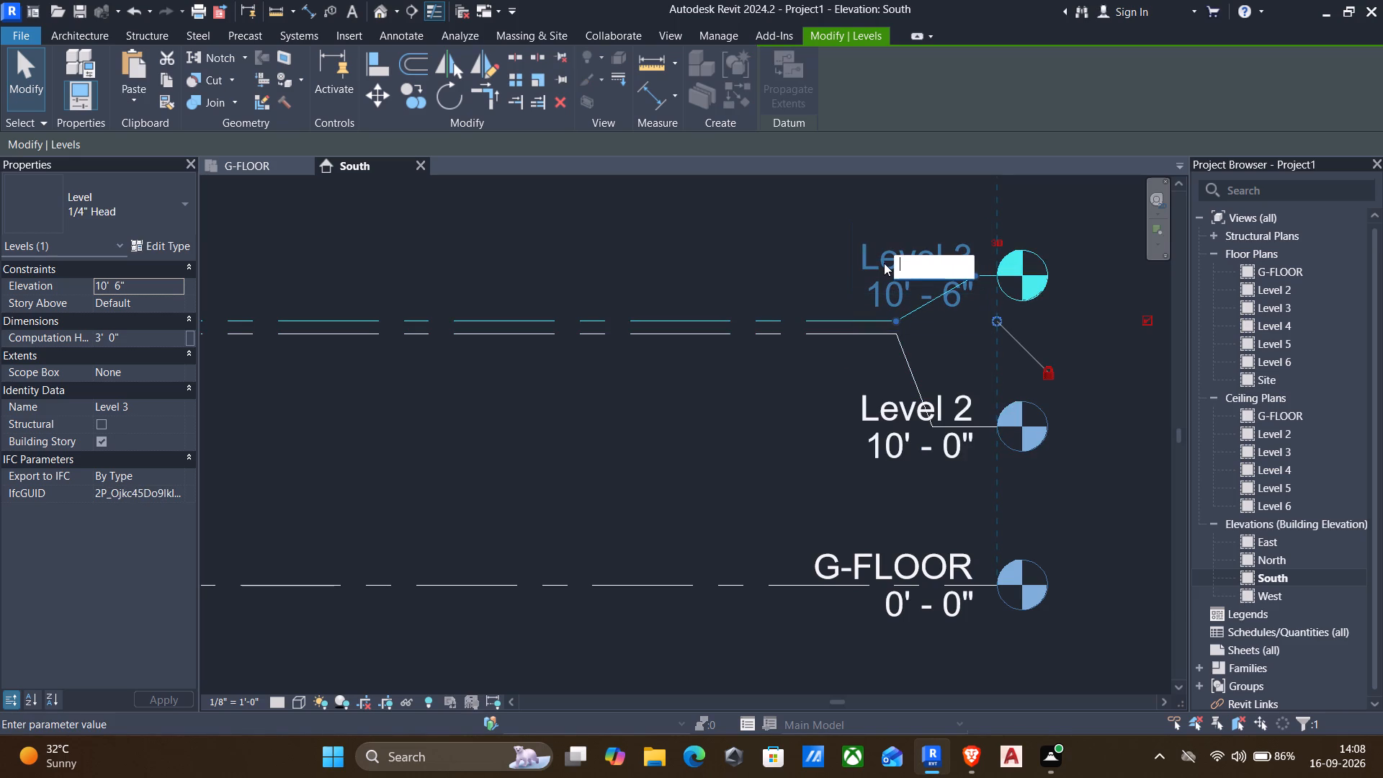
{"action": "type", "text": "SLA"}
{"action": "key", "text": "b"}
{"action": "key", "text": "Left"}
{"action": "key", "text": "Left"}
{"action": "key", "text": "Left"}
{"action": "key", "text": "Left"}
{"action": "key", "text": "Left"}
{"action": "key", "text": "Left"}
{"action": "key", "text": "Left"}
{"action": "type", "text": "1ST F"}
{"action": "key", "text": "minus"}
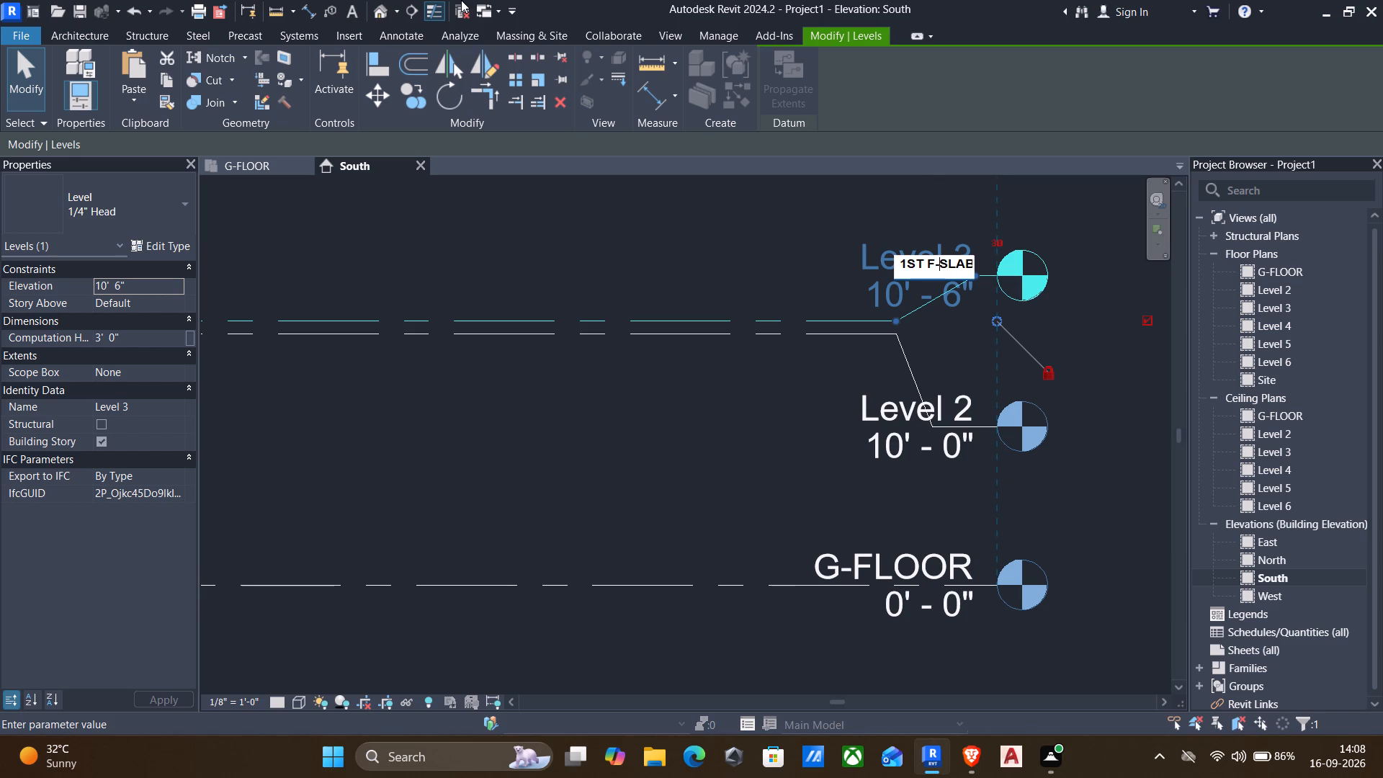
{"action": "key", "text": "Return"}
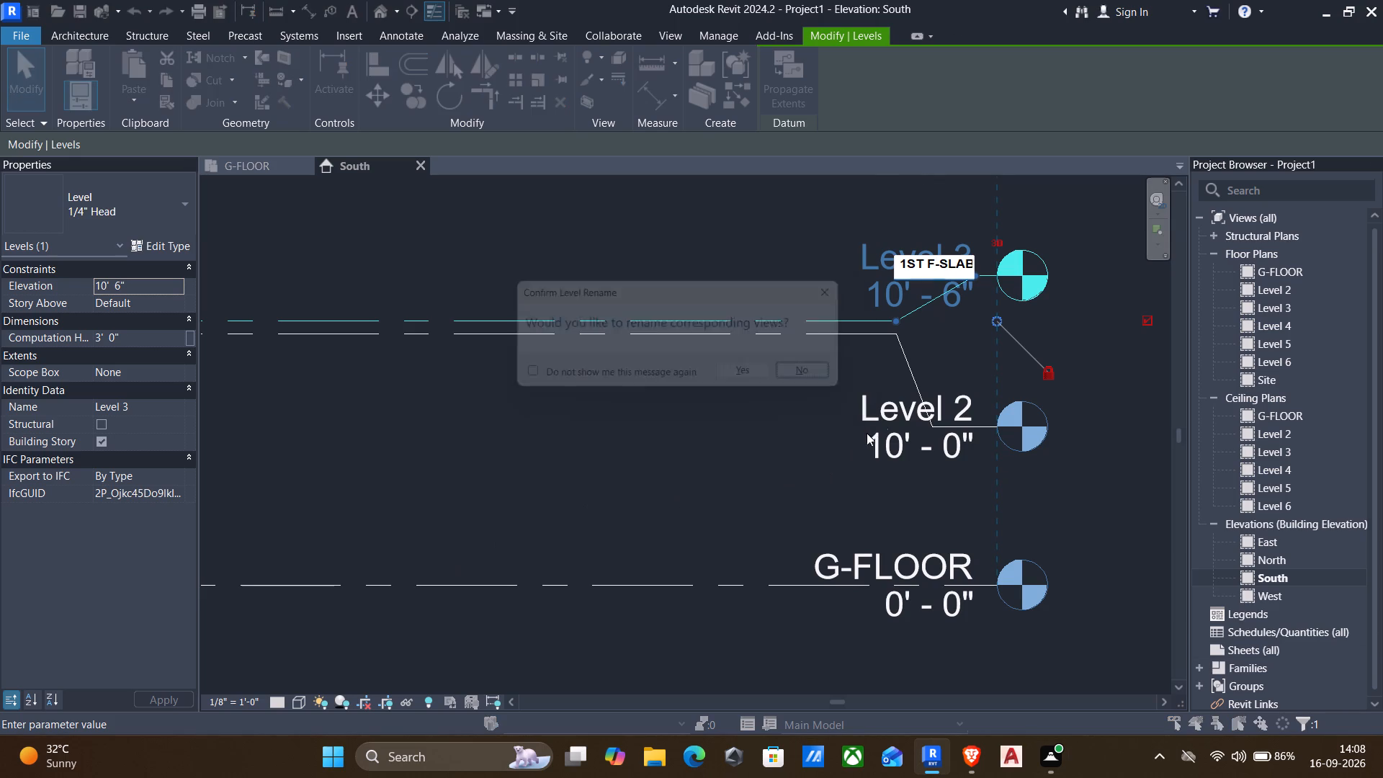
{"action": "left_click", "coordinate": [756, 372]}
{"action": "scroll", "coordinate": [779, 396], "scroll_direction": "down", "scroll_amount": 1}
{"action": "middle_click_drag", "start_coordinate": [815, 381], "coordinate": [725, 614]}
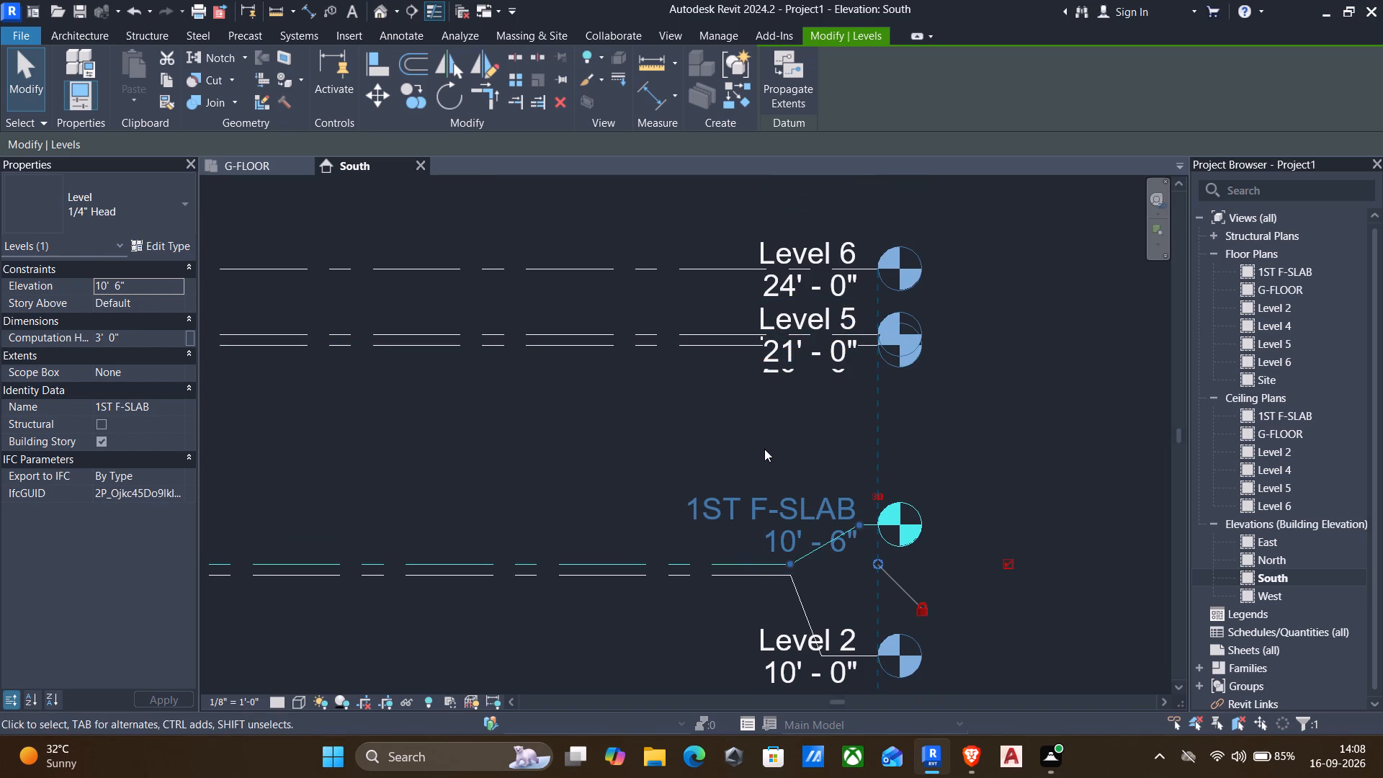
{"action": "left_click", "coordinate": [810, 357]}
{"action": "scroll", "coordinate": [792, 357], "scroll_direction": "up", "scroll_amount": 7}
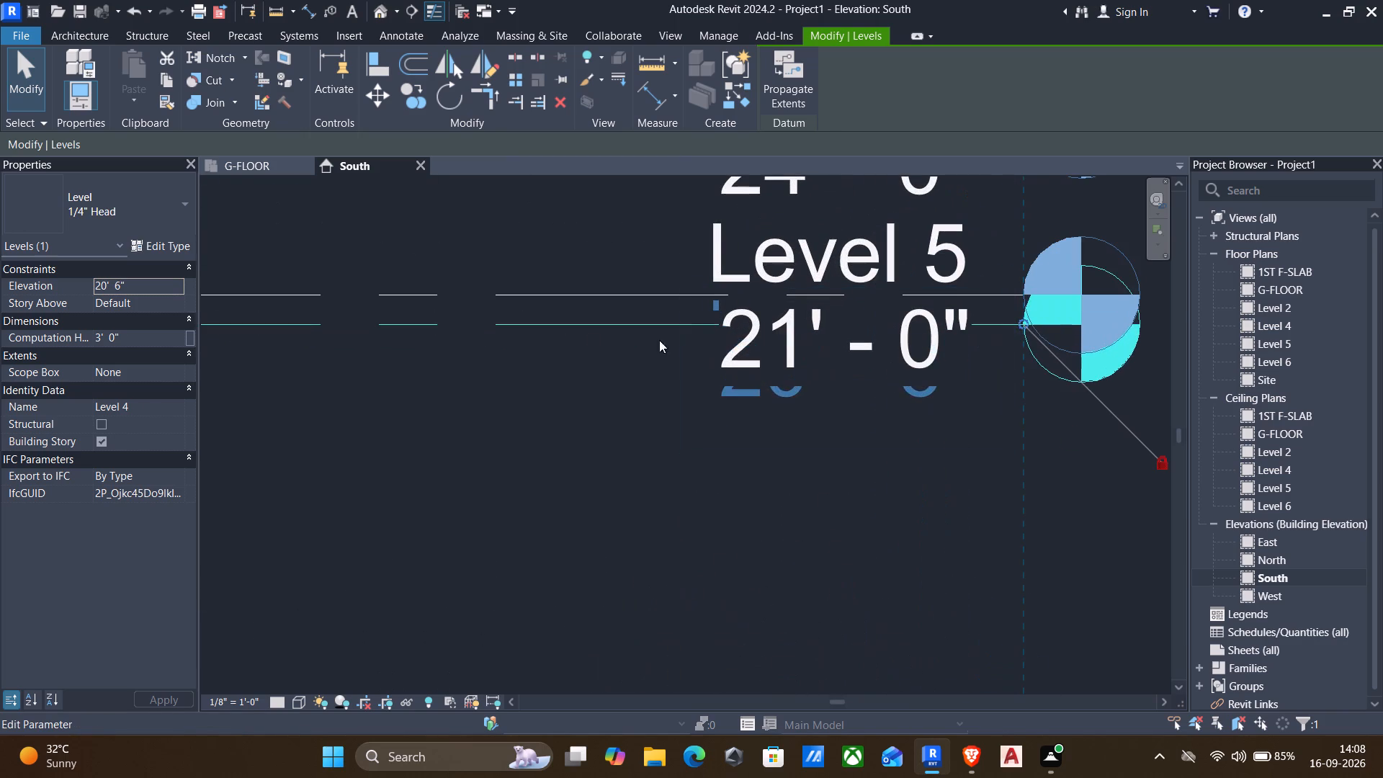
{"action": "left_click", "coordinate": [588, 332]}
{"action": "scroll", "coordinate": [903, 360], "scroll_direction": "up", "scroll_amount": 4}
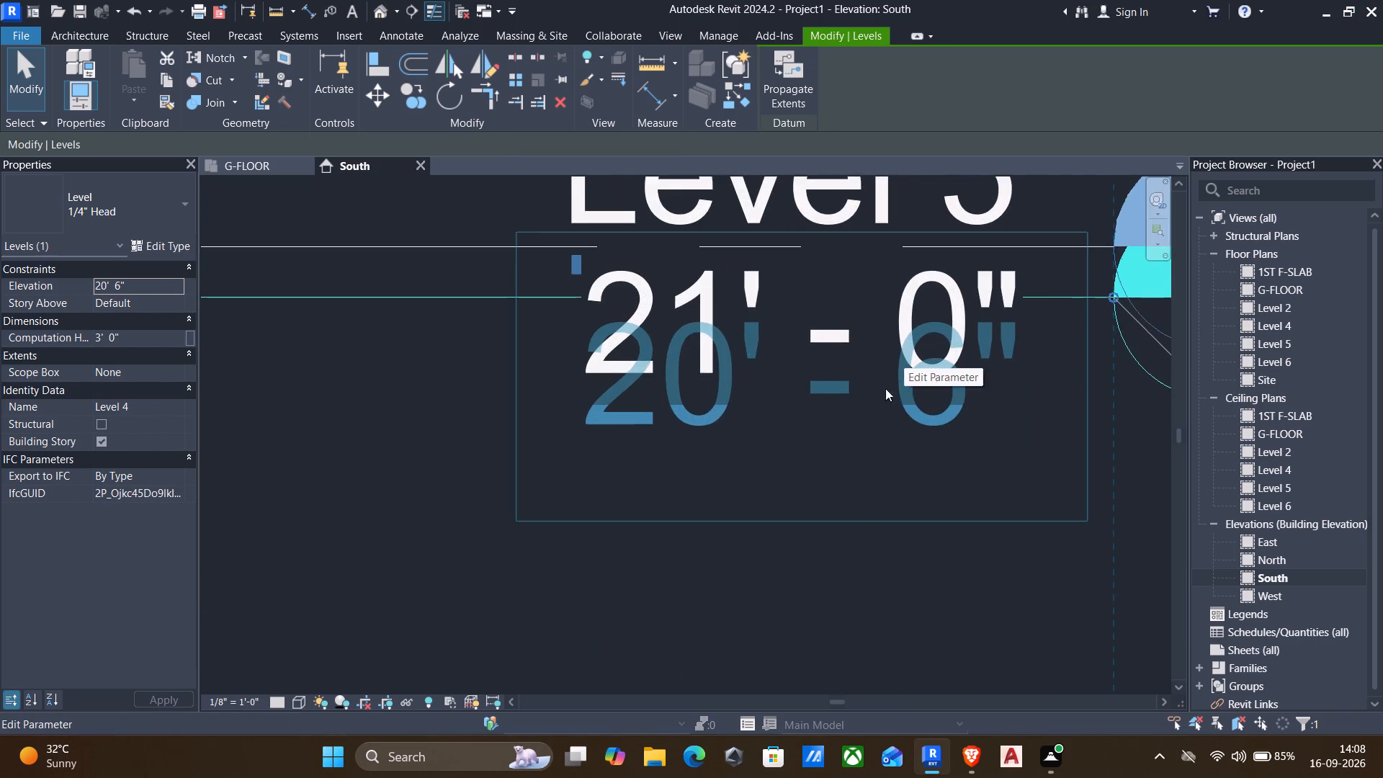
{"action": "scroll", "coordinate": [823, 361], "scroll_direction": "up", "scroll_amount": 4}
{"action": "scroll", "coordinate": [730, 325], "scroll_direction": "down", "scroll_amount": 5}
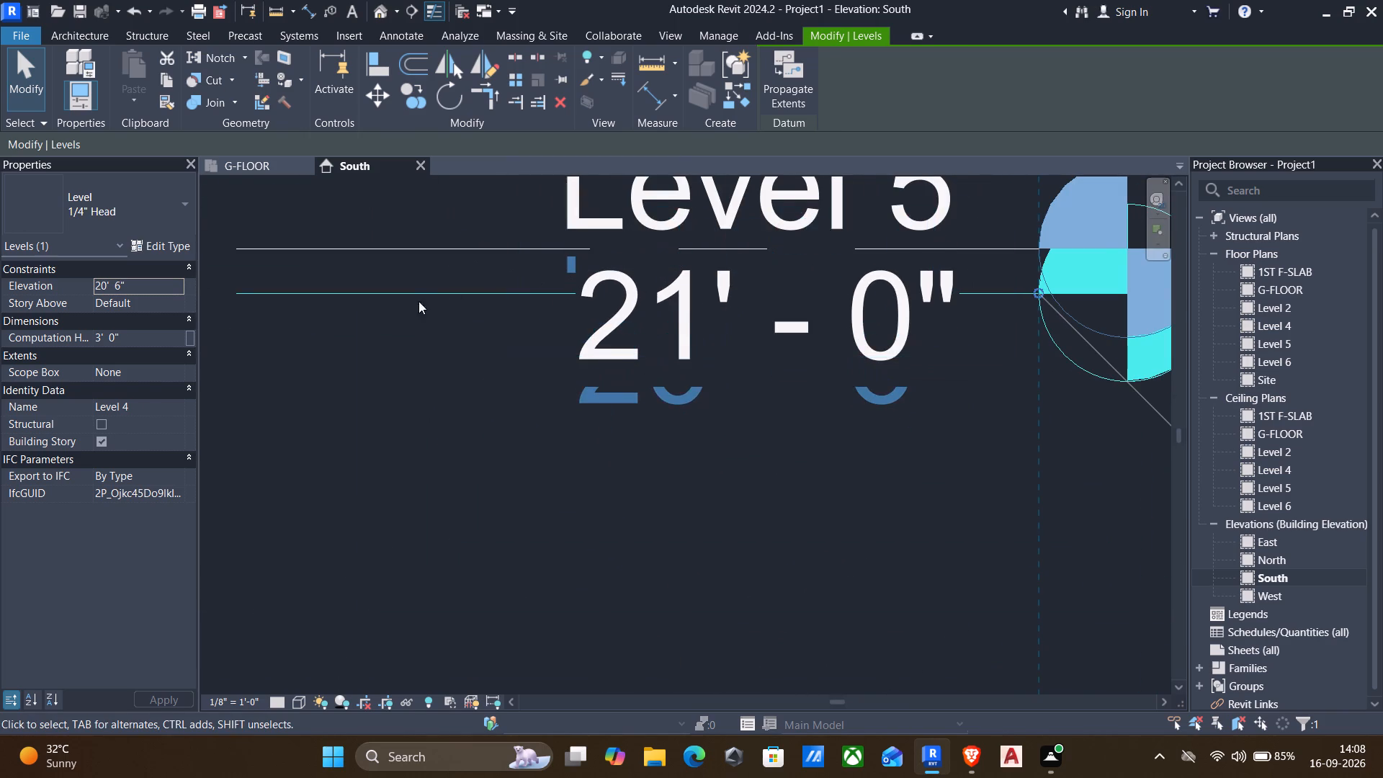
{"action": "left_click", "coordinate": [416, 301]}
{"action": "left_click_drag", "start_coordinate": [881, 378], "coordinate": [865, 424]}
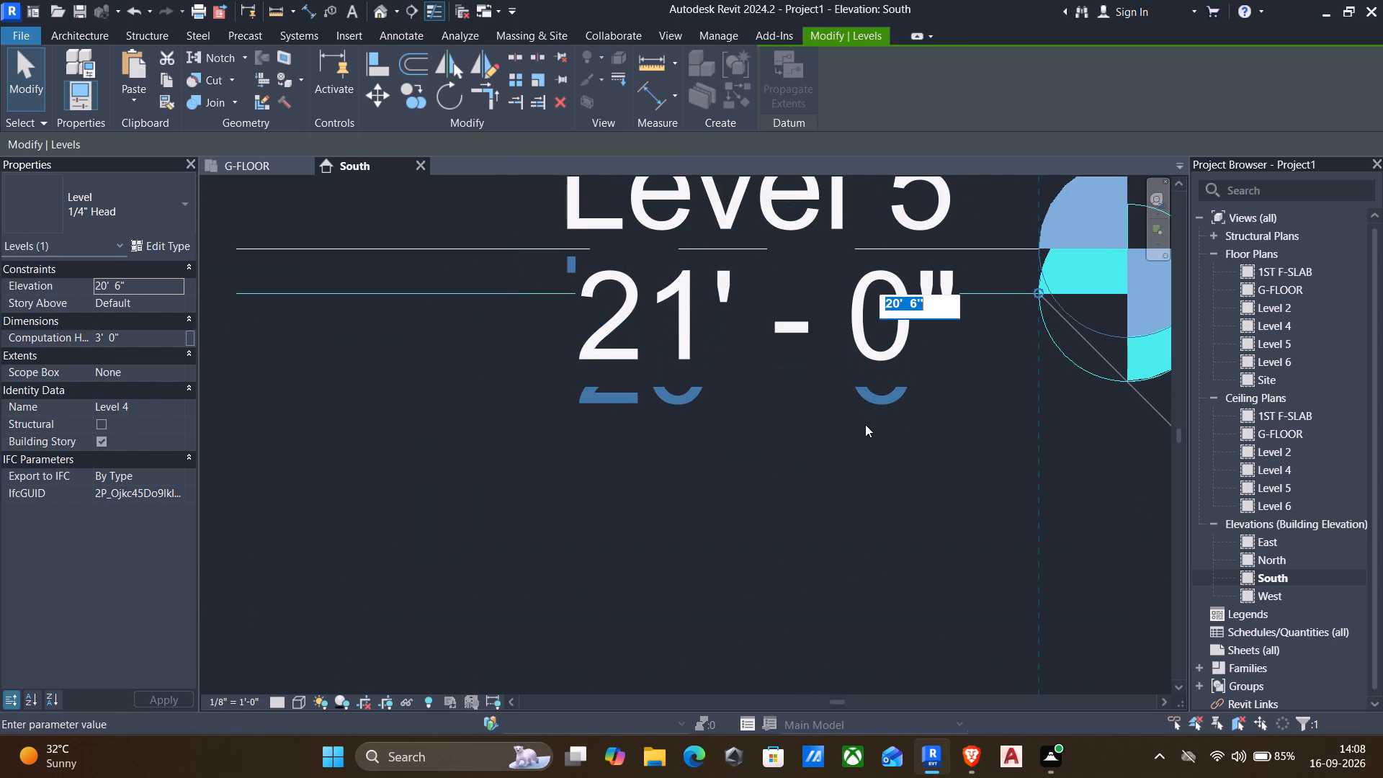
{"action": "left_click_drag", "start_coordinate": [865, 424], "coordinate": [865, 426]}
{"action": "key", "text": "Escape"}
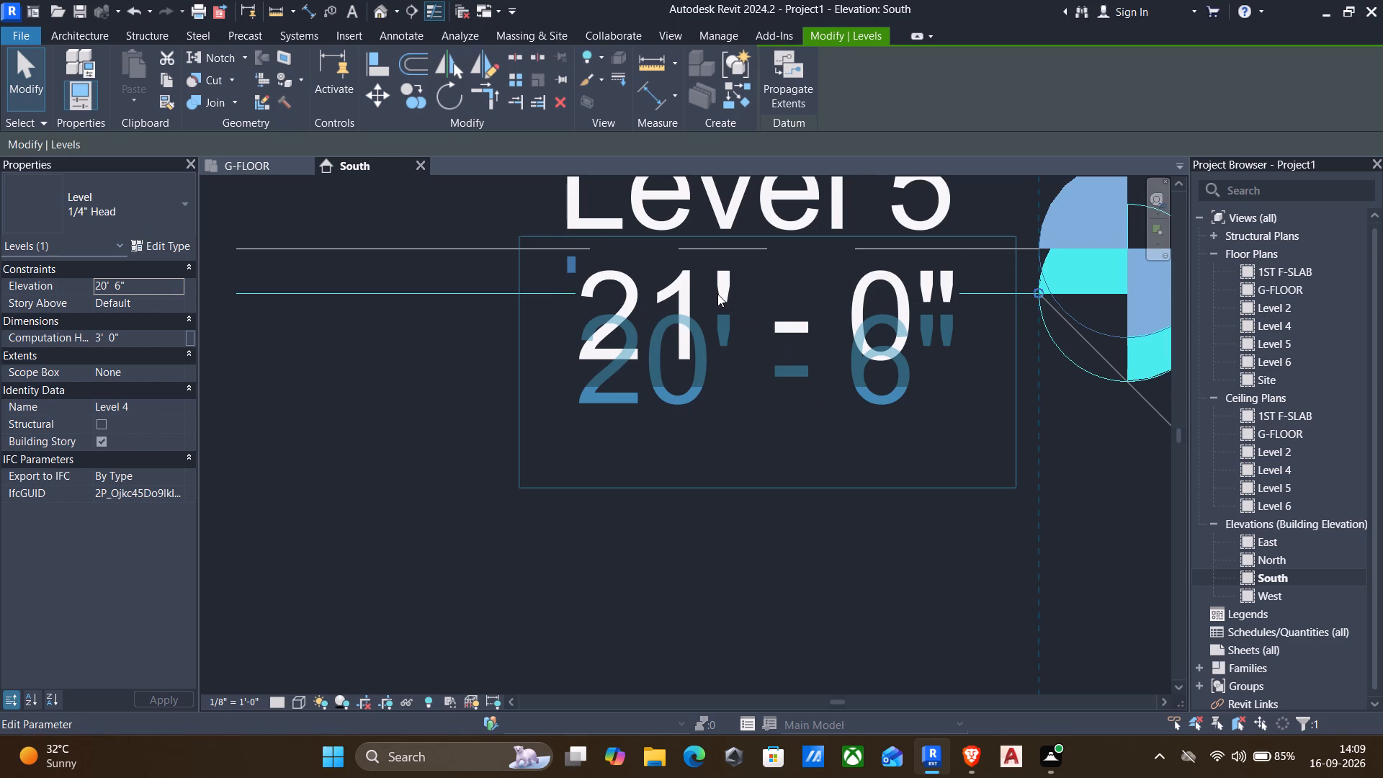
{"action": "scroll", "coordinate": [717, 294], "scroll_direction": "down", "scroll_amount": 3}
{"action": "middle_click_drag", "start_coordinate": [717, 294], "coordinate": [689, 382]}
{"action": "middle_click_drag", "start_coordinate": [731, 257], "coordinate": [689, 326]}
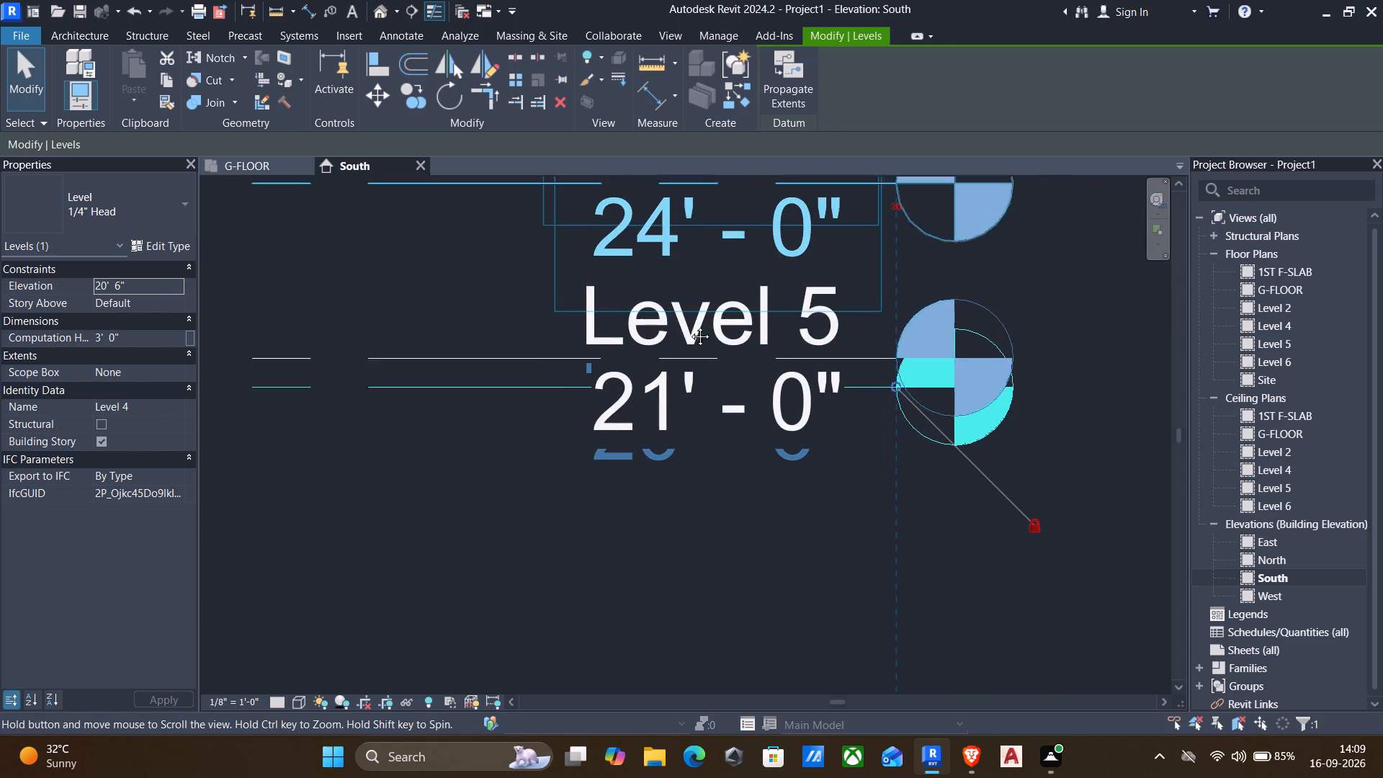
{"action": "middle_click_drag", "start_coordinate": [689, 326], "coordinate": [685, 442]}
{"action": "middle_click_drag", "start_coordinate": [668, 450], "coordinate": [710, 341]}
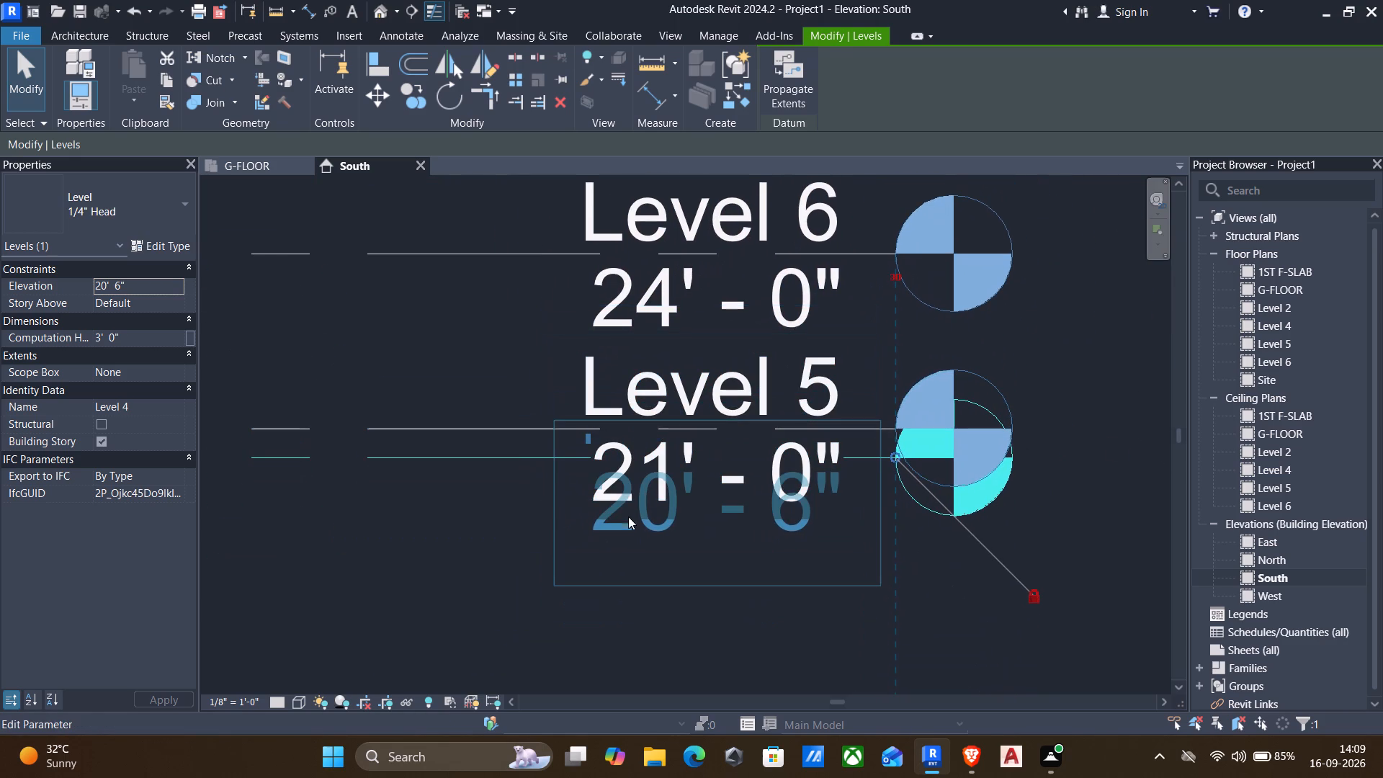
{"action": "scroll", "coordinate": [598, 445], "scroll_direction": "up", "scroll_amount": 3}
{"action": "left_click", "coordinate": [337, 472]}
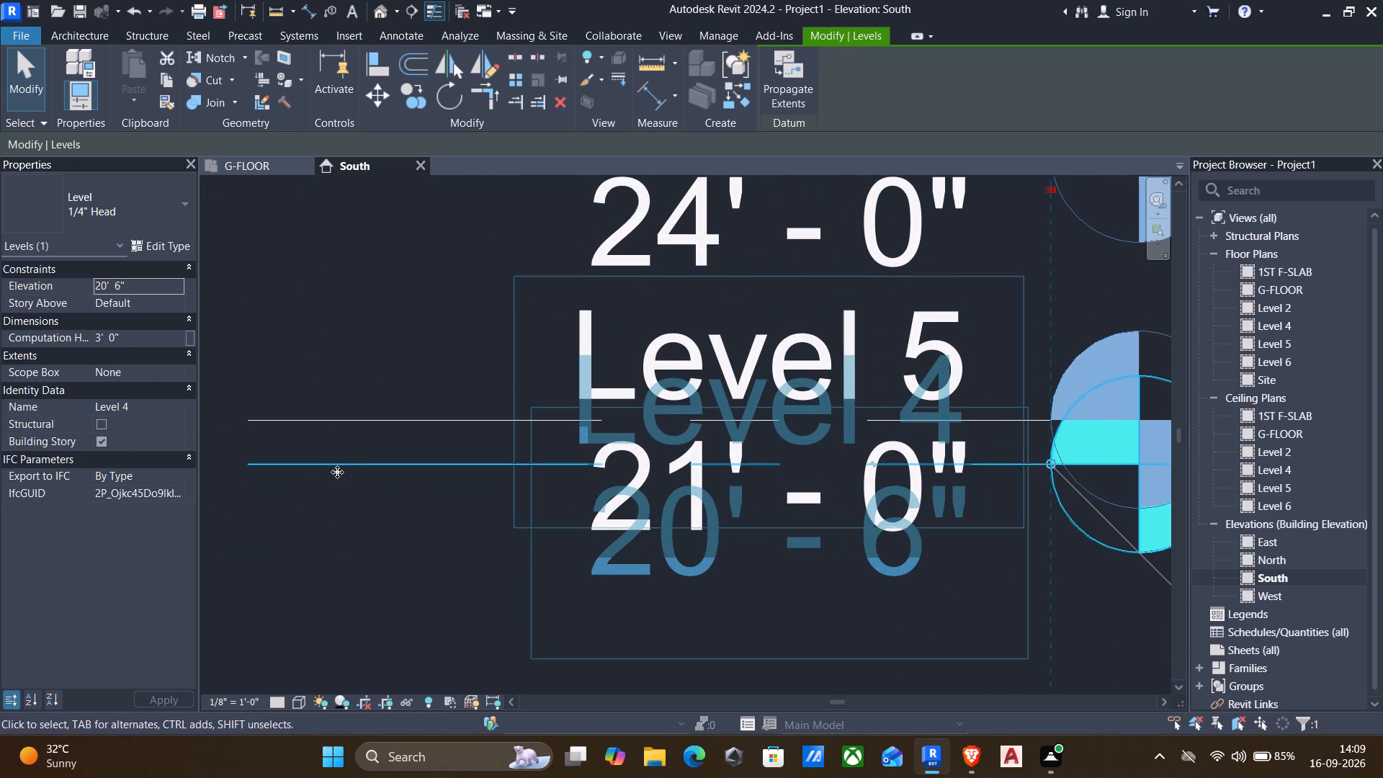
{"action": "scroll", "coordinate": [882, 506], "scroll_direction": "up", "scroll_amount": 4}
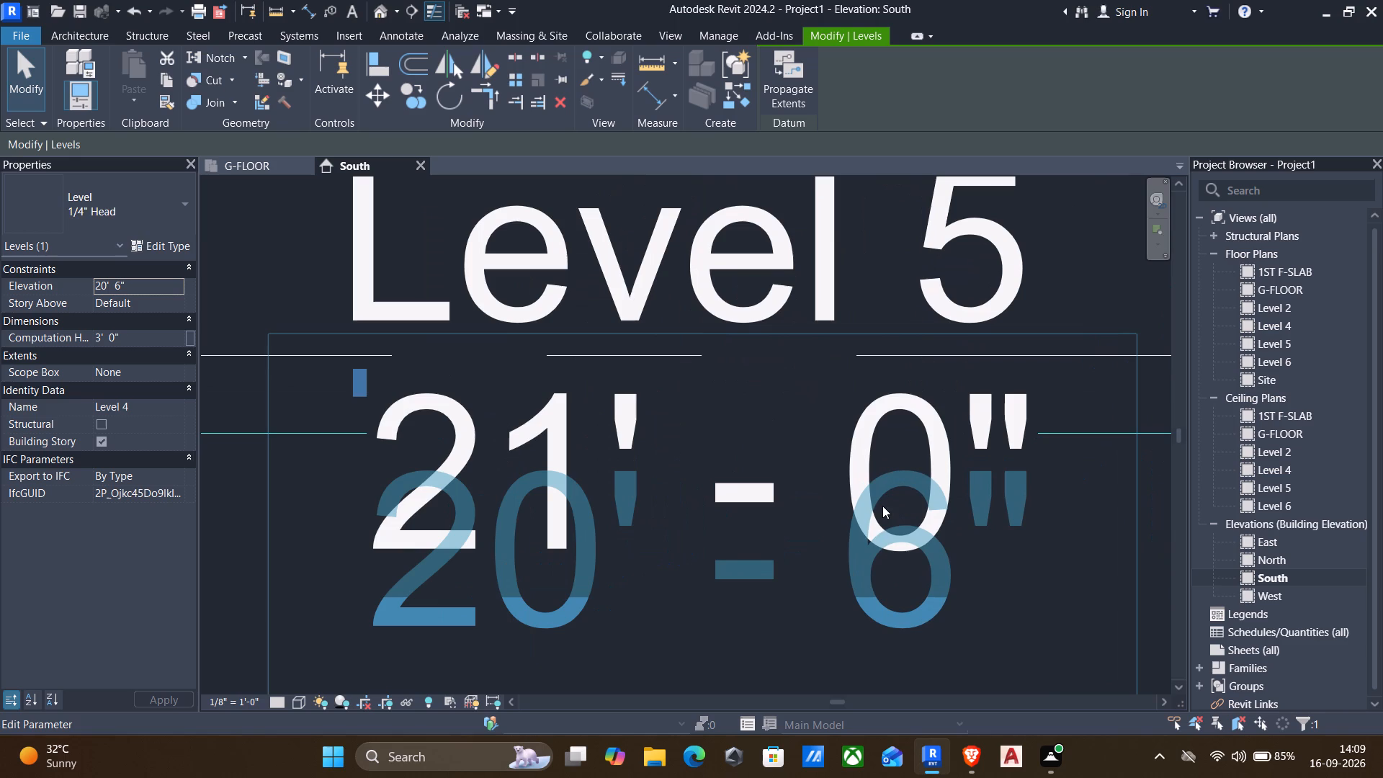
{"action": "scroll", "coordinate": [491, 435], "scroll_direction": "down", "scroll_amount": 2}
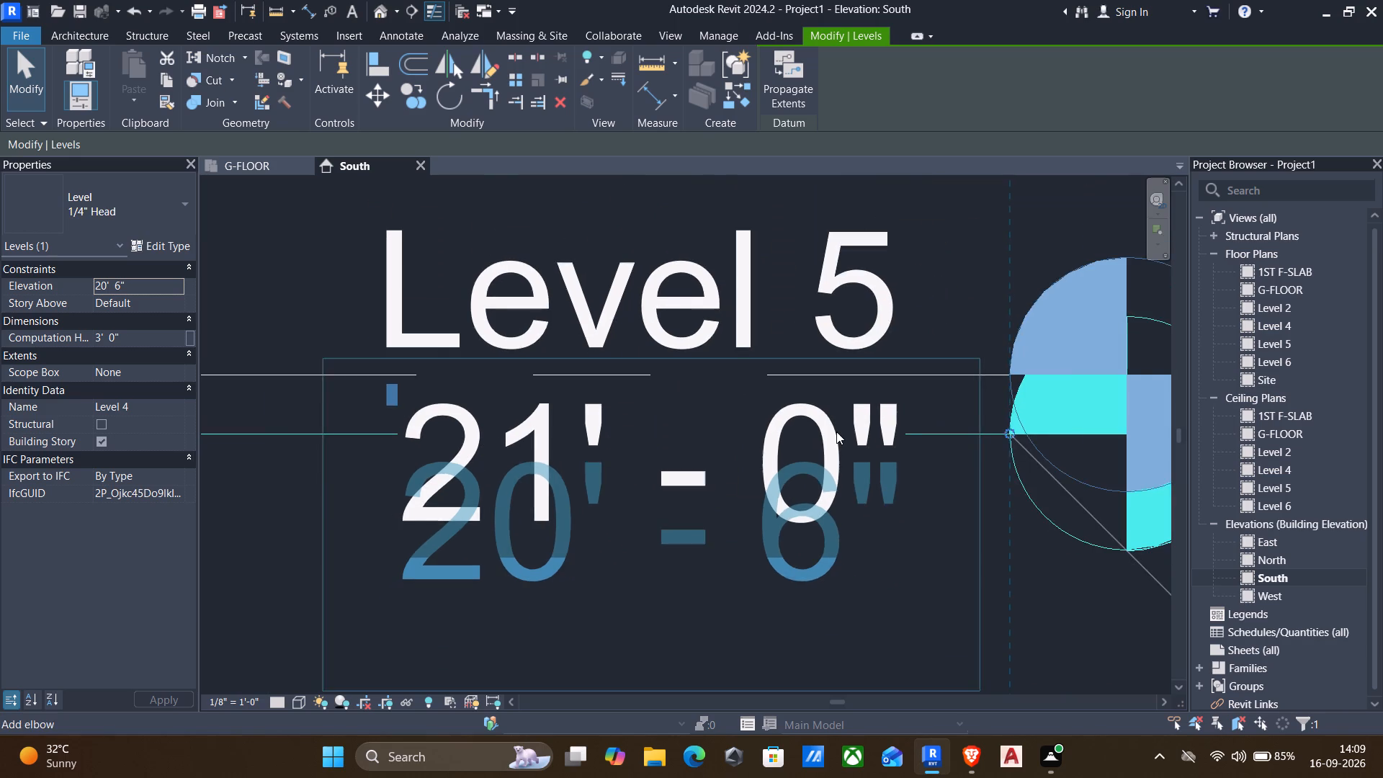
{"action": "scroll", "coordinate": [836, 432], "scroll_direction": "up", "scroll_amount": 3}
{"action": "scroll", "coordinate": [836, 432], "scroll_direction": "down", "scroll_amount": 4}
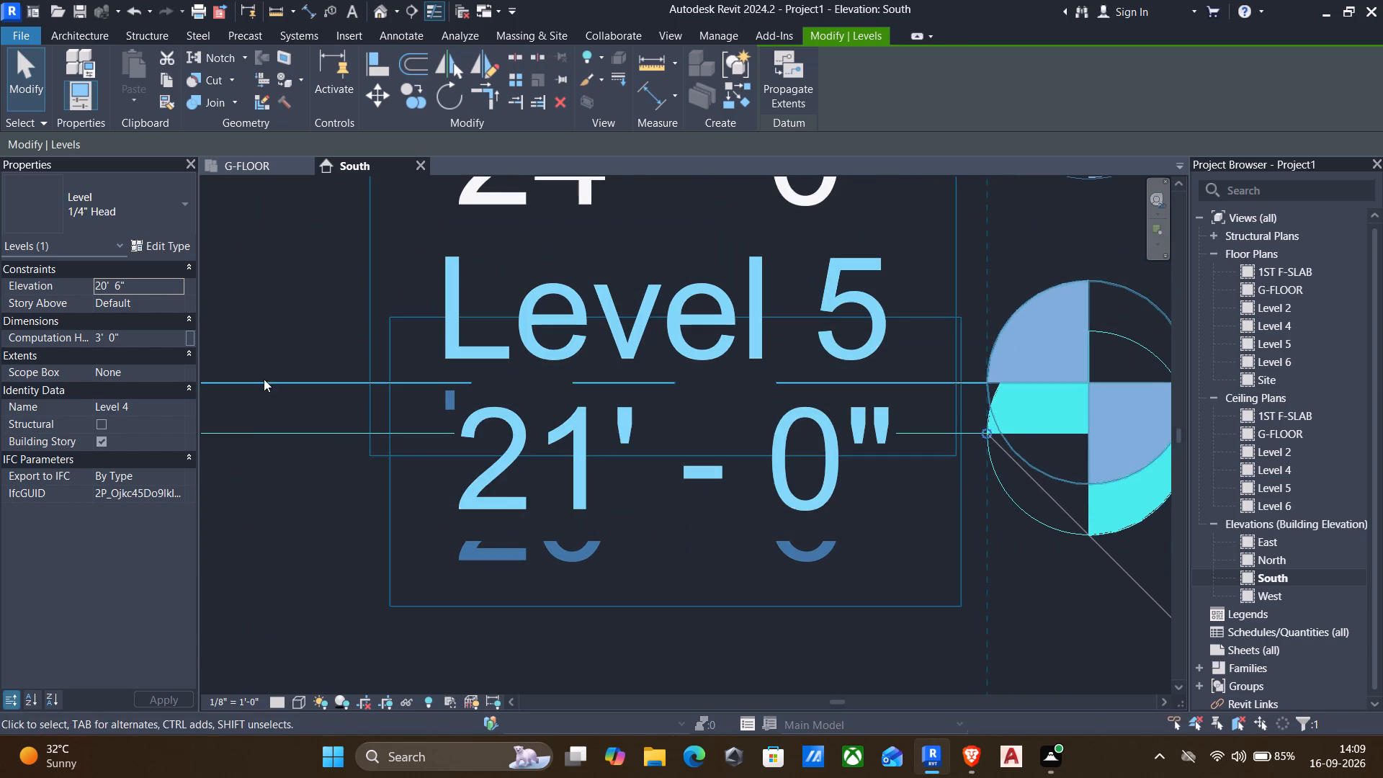
Add an elbow to Level 5 and move its head above its own level line, between the Level 4 and Level 6 heads.
{"action": "left_click", "coordinate": [254, 388]}
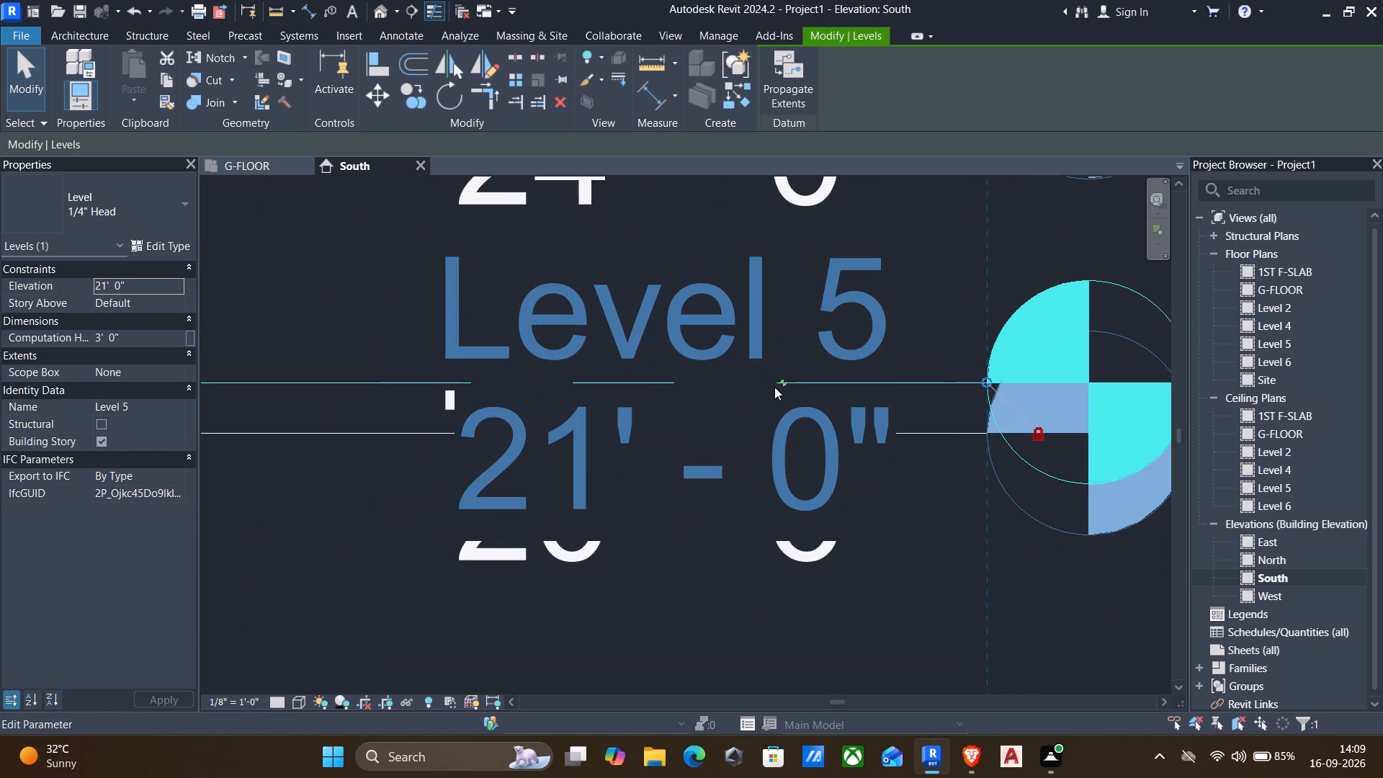
{"action": "left_click_drag", "start_coordinate": [779, 383], "coordinate": [831, 488]}
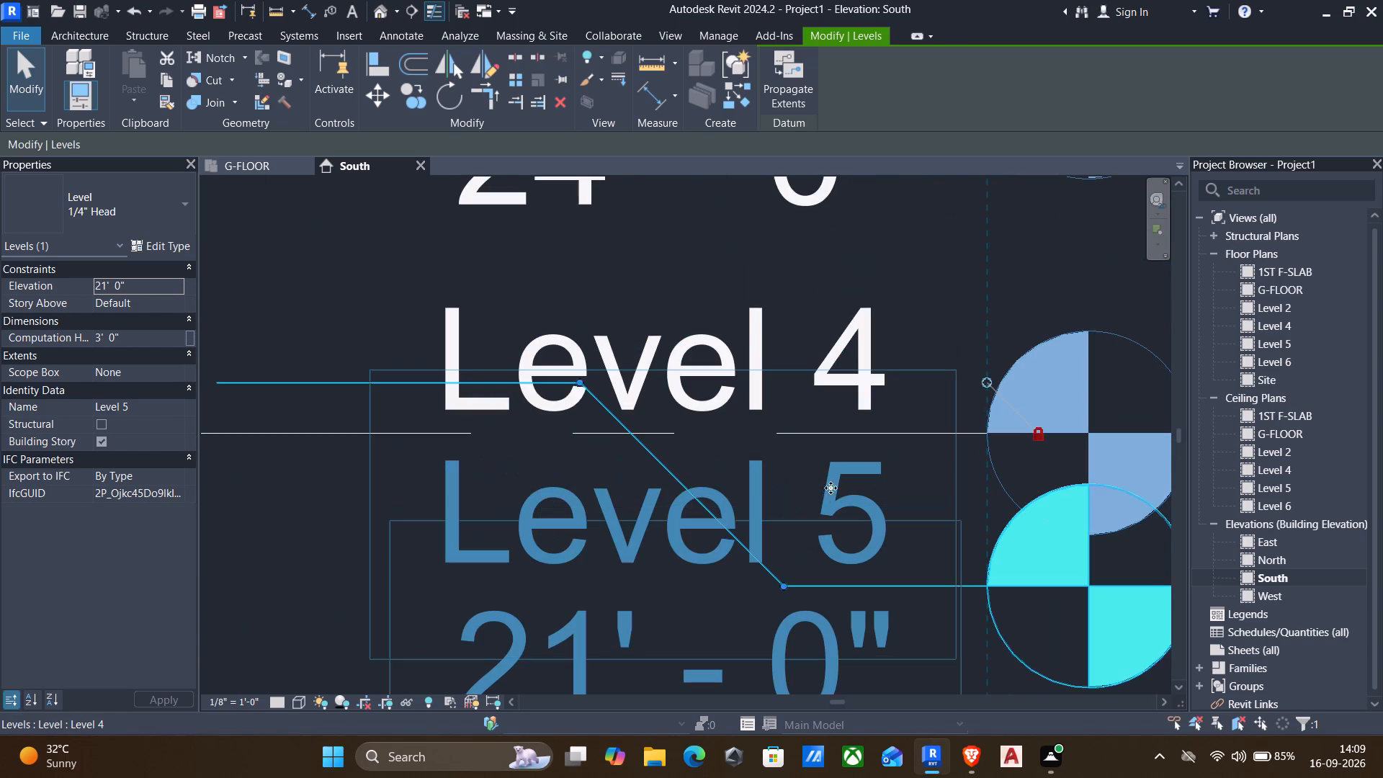
{"action": "left_click_drag", "start_coordinate": [831, 488], "coordinate": [730, 501]}
{"action": "middle_click_drag", "start_coordinate": [861, 329], "coordinate": [730, 501]}
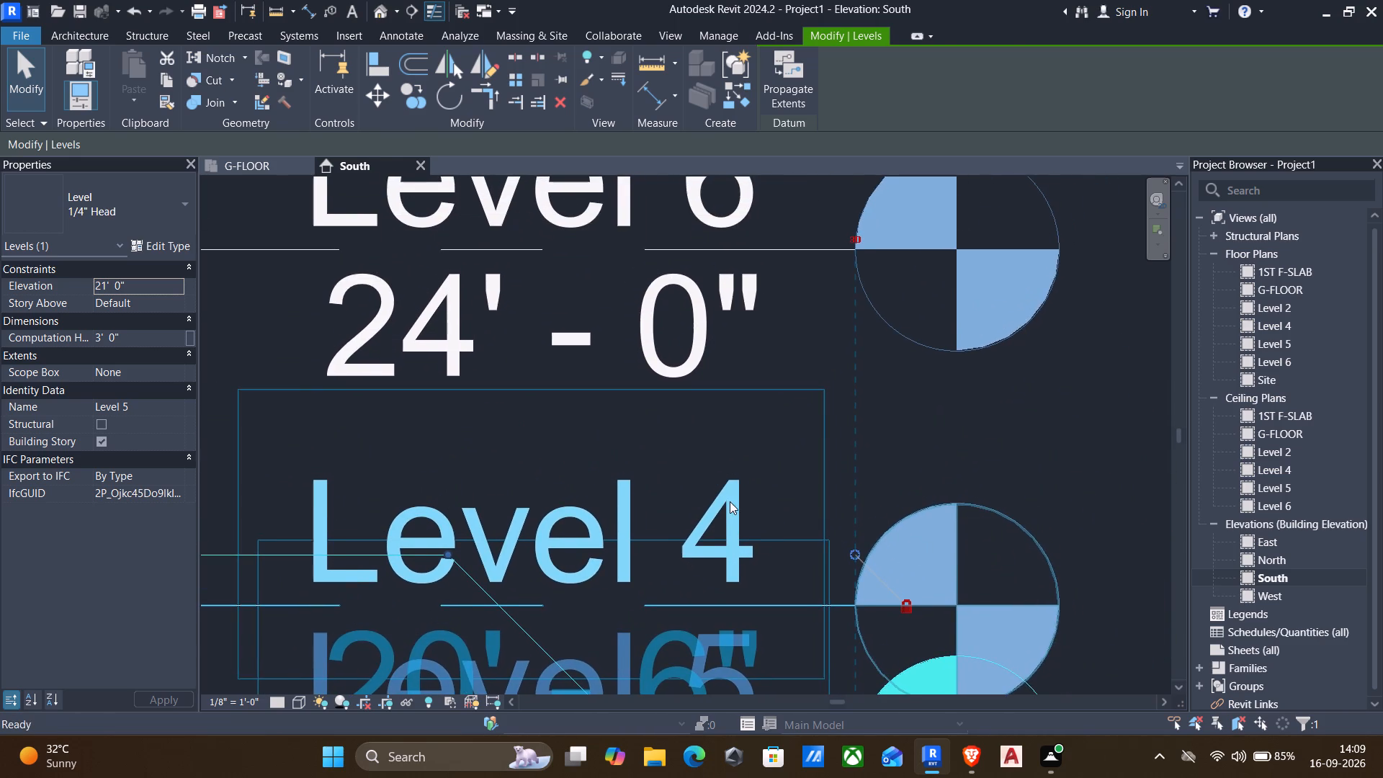
{"action": "left_click_drag", "start_coordinate": [730, 501], "coordinate": [776, 441]}
{"action": "scroll", "coordinate": [730, 501], "scroll_direction": "down", "scroll_amount": 3}
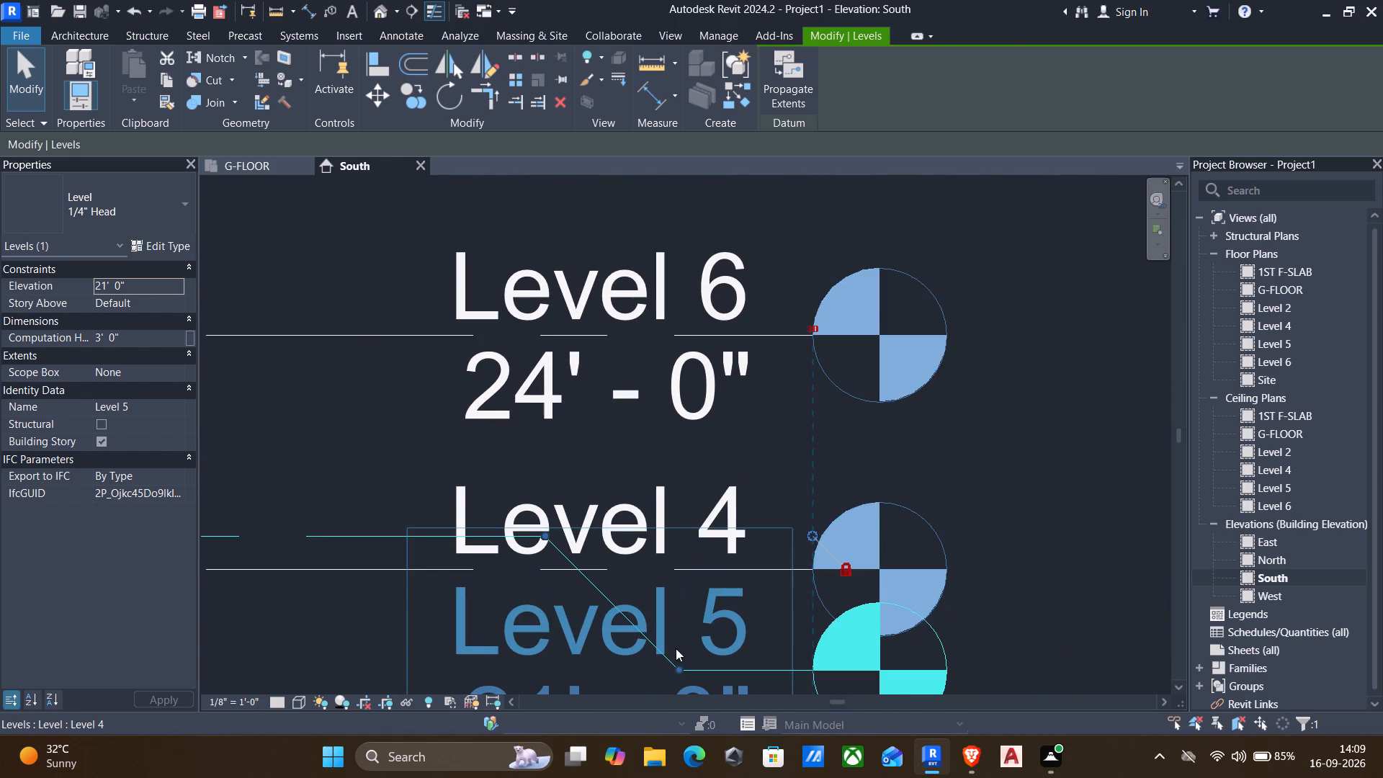
{"action": "left_click_drag", "start_coordinate": [680, 672], "coordinate": [712, 594]}
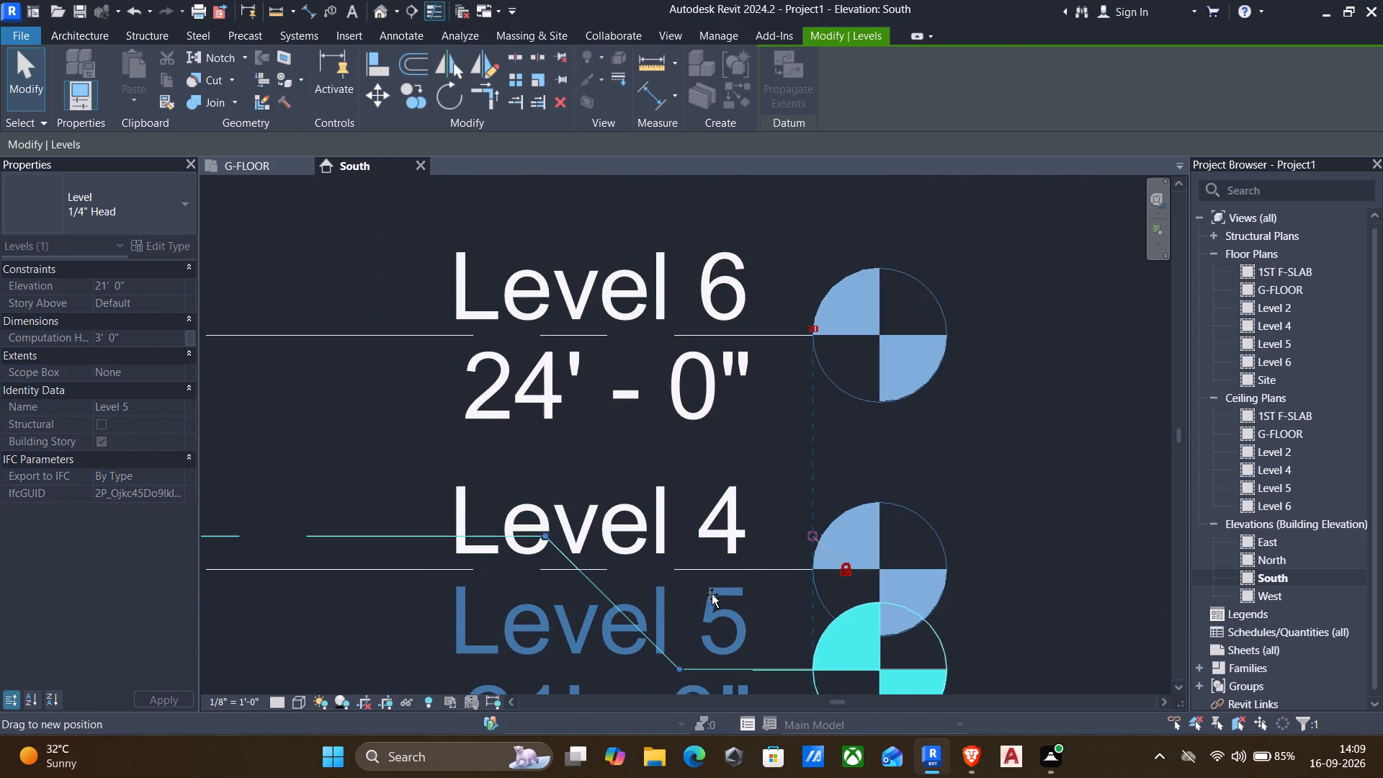
{"action": "left_click_drag", "start_coordinate": [712, 594], "coordinate": [766, 455]}
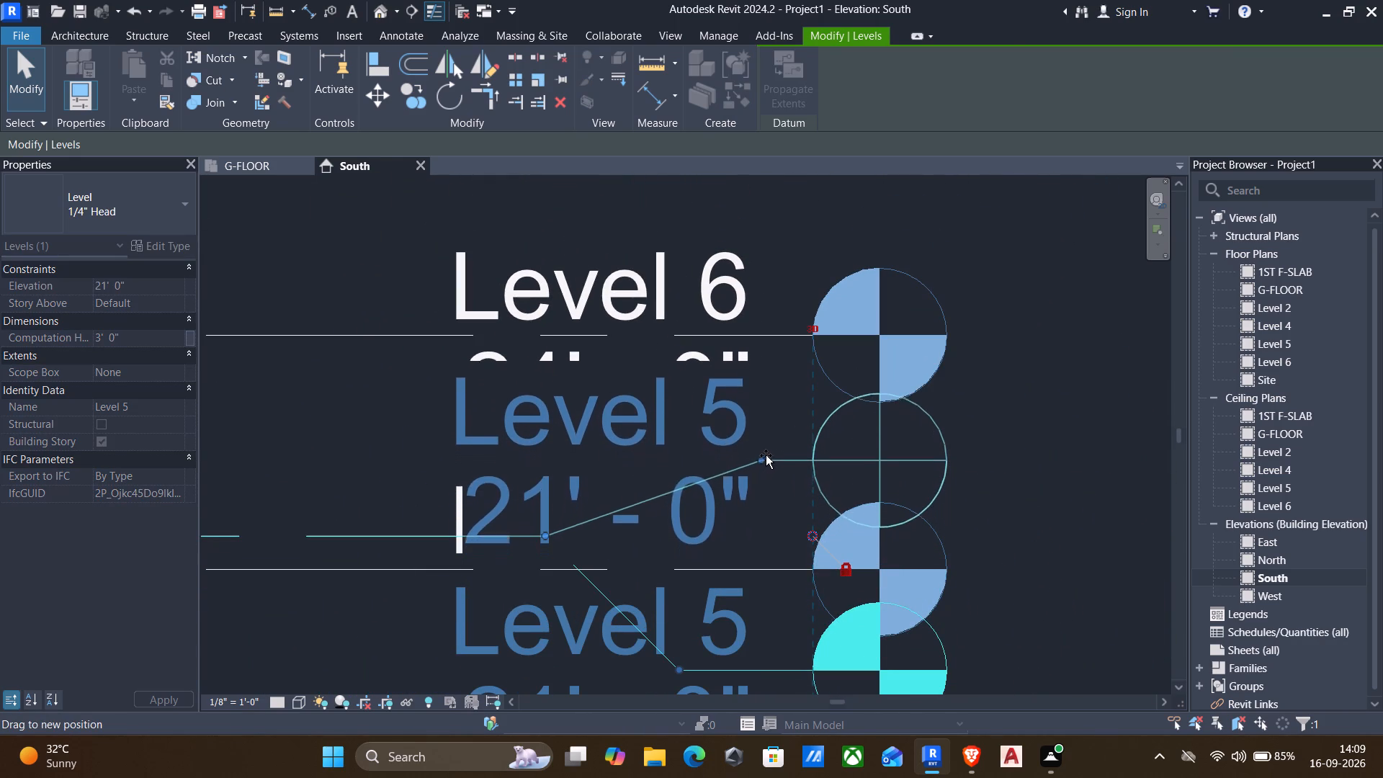
{"action": "left_click_drag", "start_coordinate": [766, 455], "coordinate": [740, 450]}
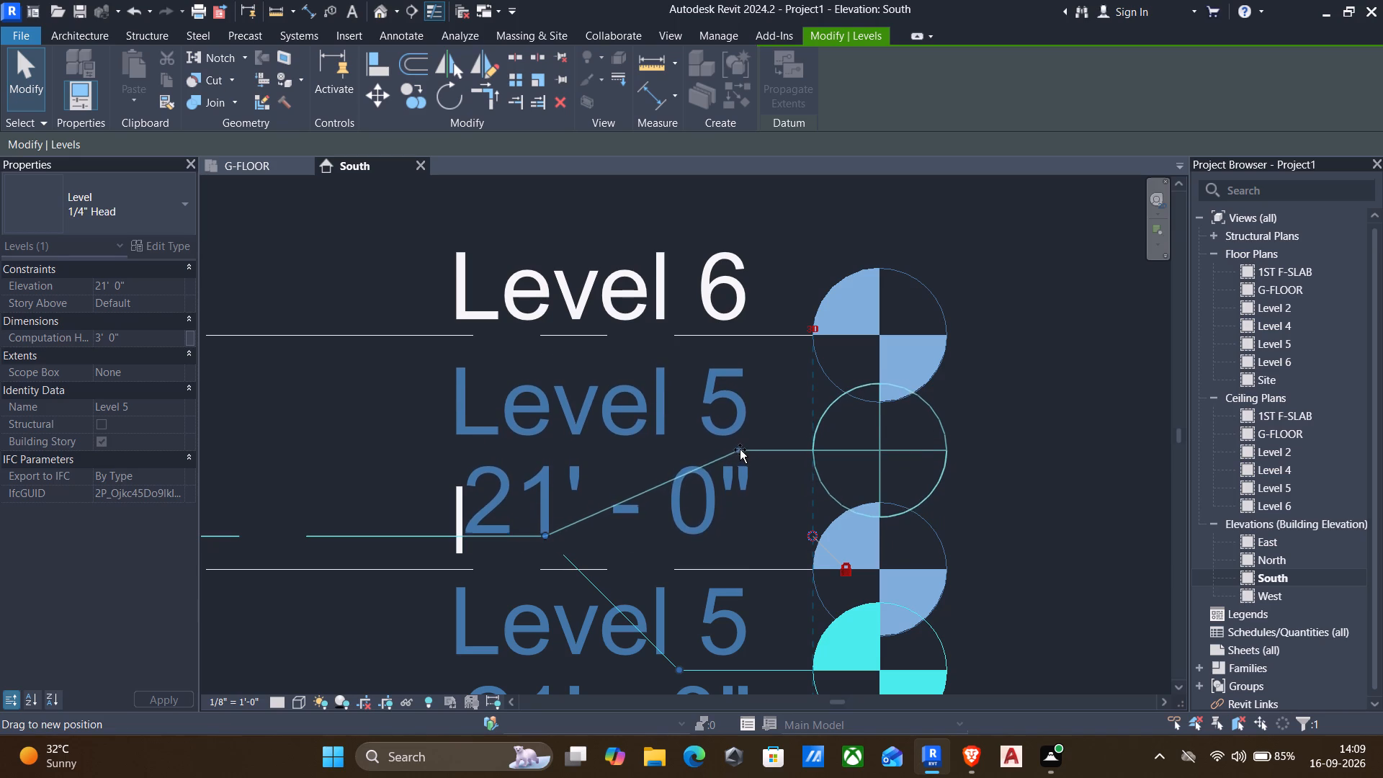
{"action": "left_click_drag", "start_coordinate": [740, 450], "coordinate": [742, 433]}
{"action": "scroll", "coordinate": [512, 493], "scroll_direction": "down", "scroll_amount": 1}
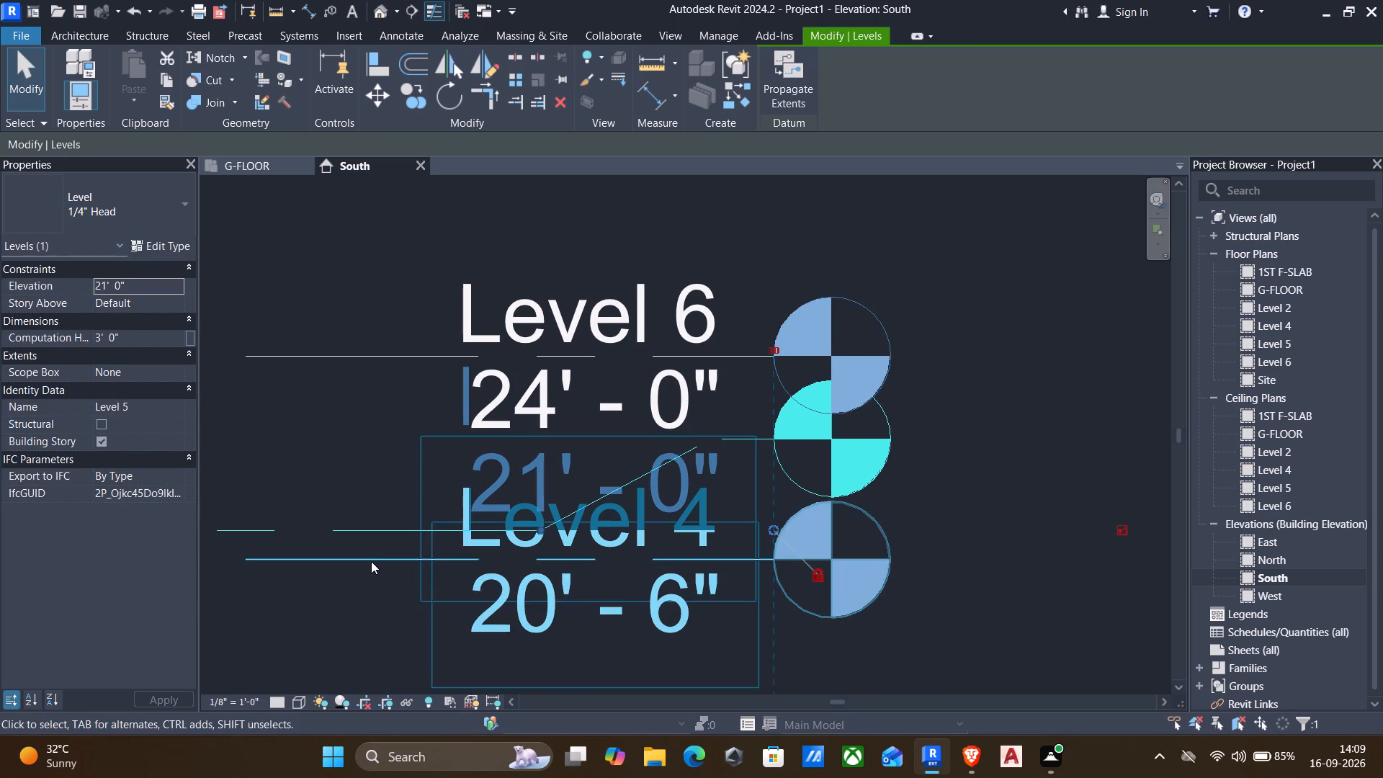
Add an elbow to Level 4 so its head and label sit below its own level line, clear of Level 5.
{"action": "left_click", "coordinate": [370, 561]}
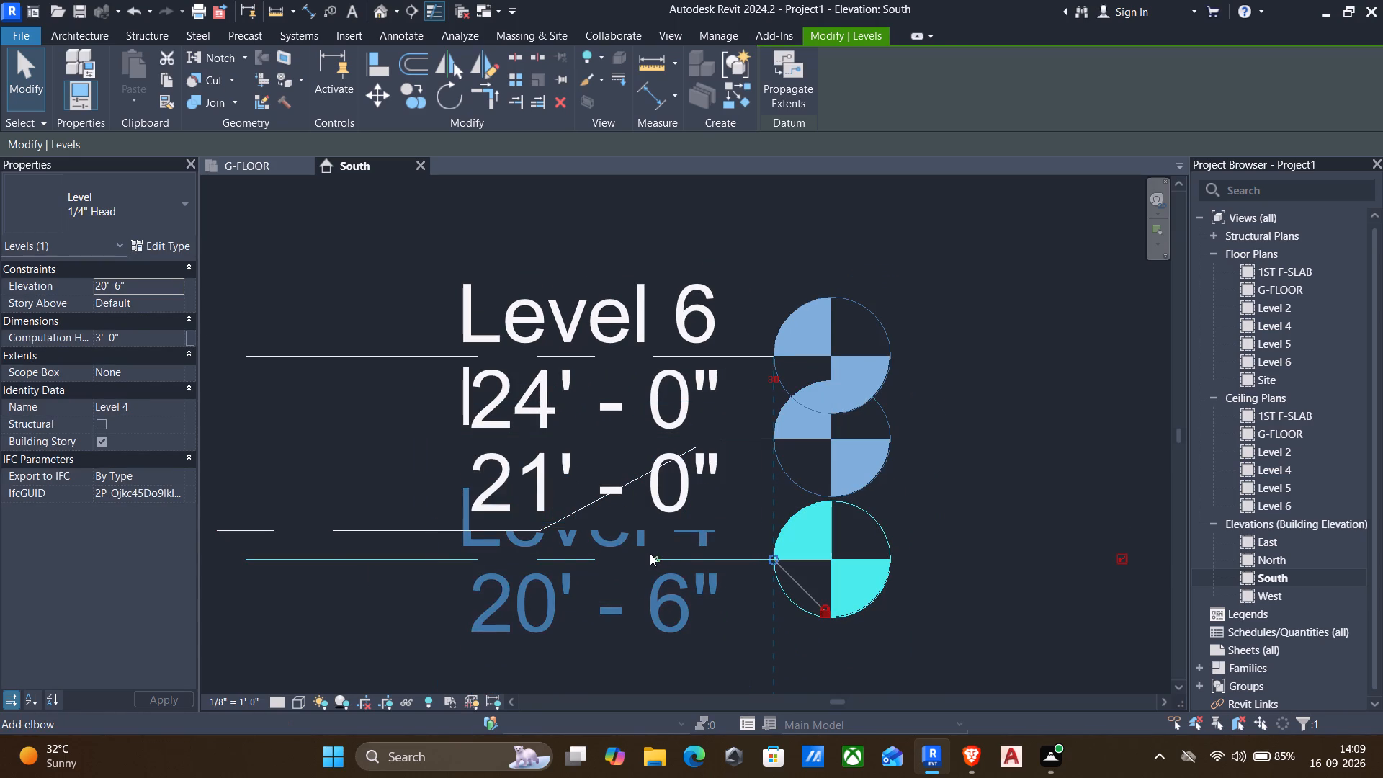
{"action": "left_click_drag", "start_coordinate": [655, 558], "coordinate": [655, 575]}
{"action": "scroll", "coordinate": [513, 553], "scroll_direction": "down", "scroll_amount": 2}
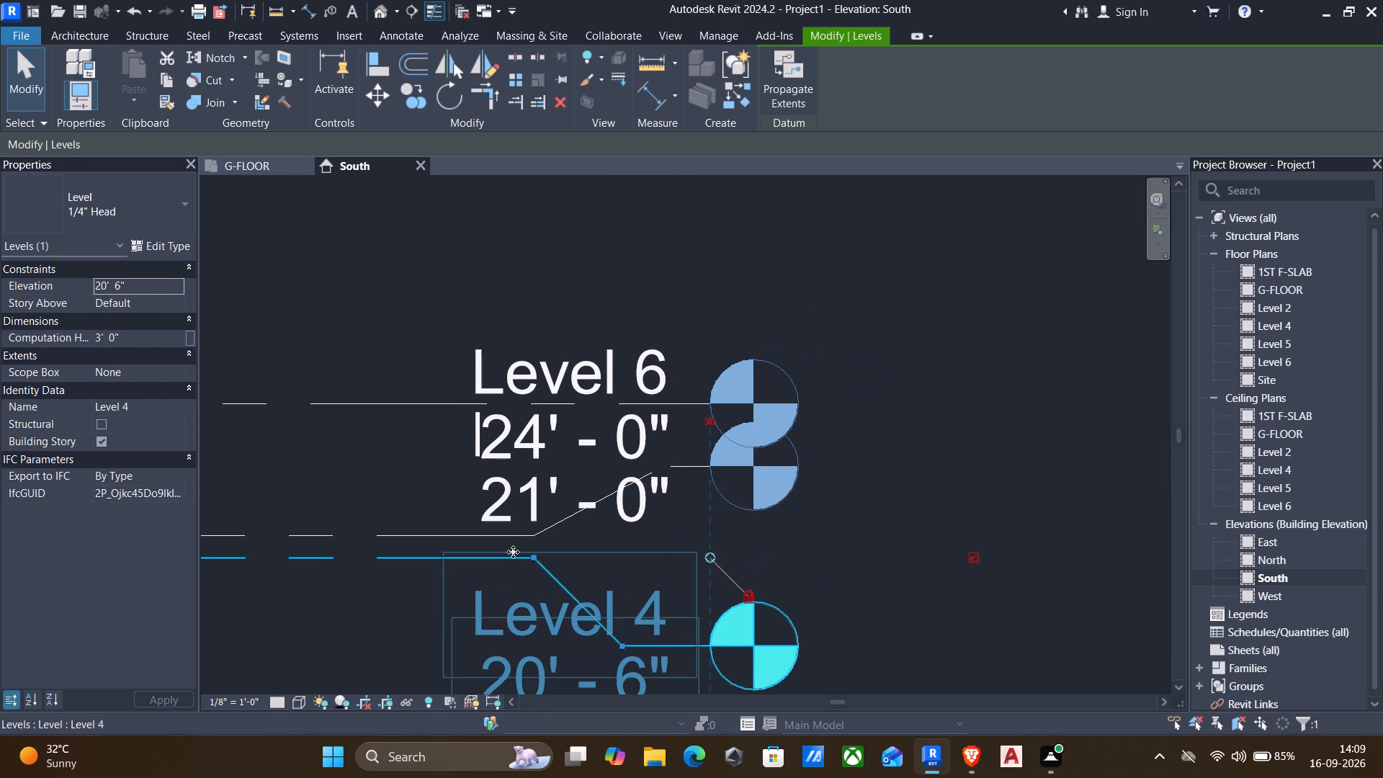
{"action": "key", "text": "Escape"}
Add an elbow to Level 6 and raise its head above its level line until its label clears Level 5's label.
{"action": "middle_click_drag", "start_coordinate": [495, 501], "coordinate": [733, 481]}
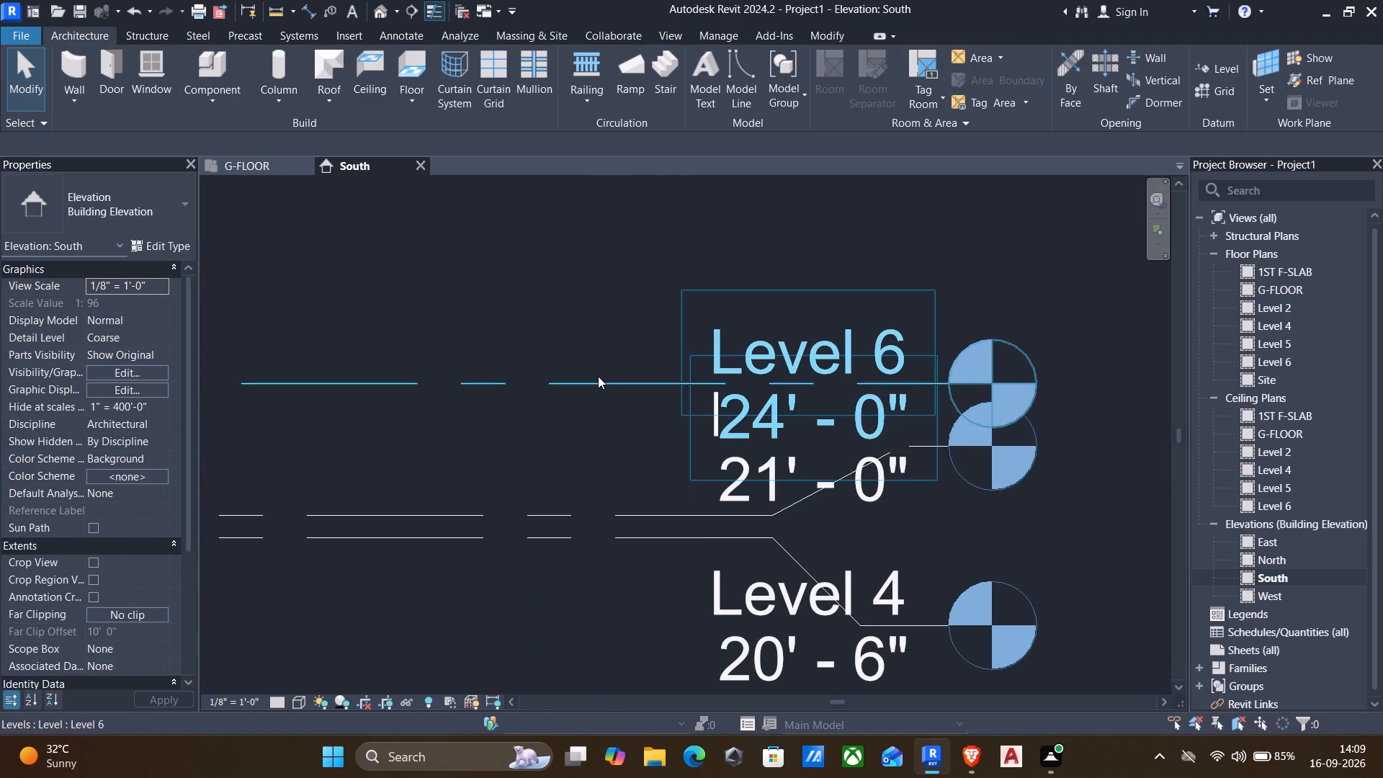
{"action": "left_click", "coordinate": [596, 376]}
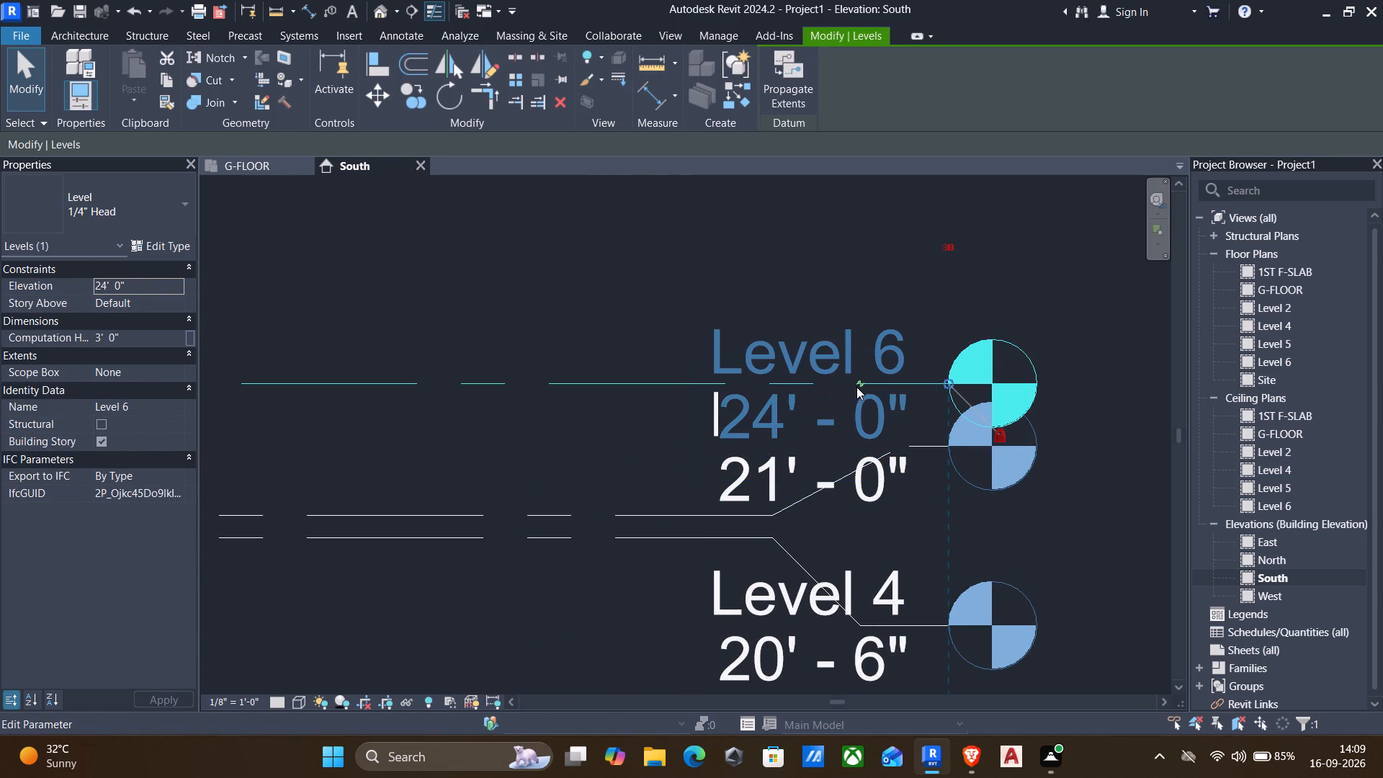
{"action": "left_click_drag", "start_coordinate": [858, 386], "coordinate": [864, 304]}
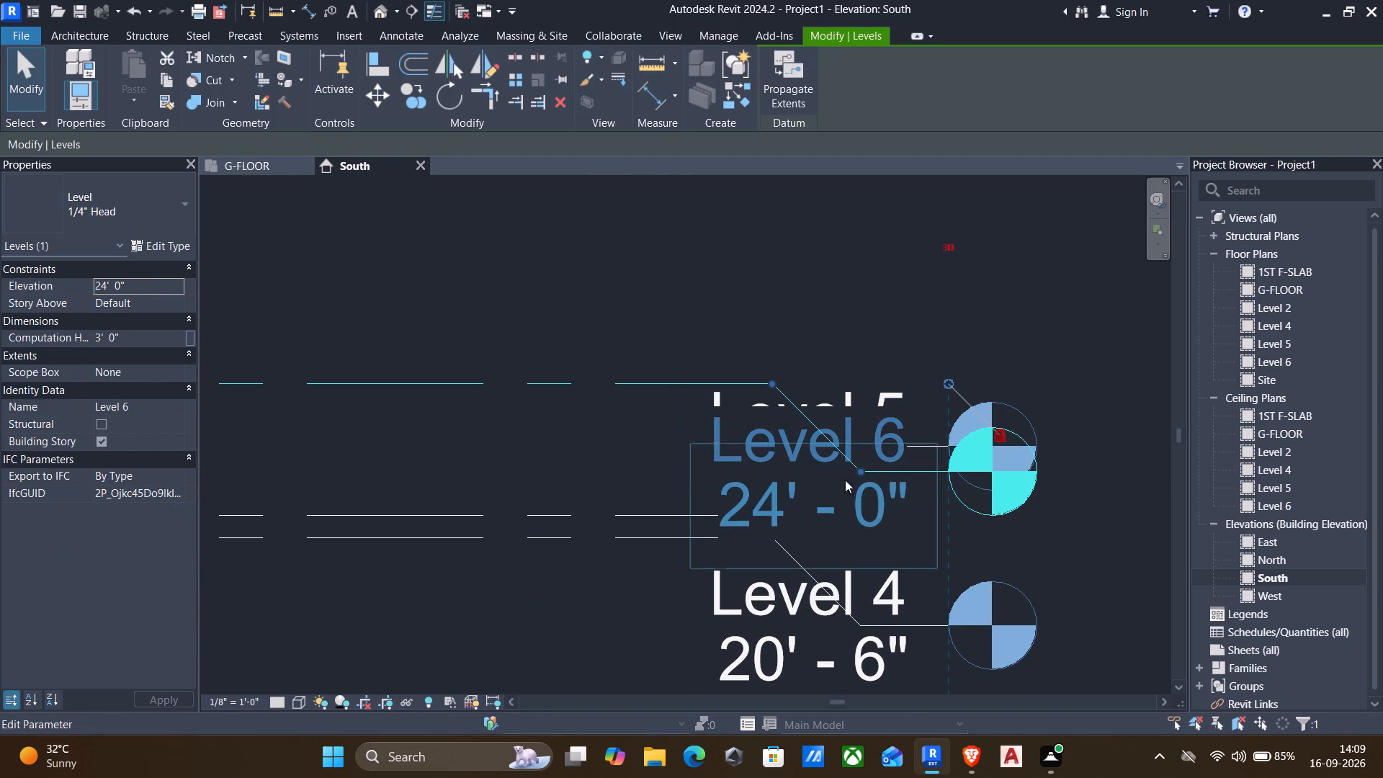
{"action": "left_click_drag", "start_coordinate": [865, 470], "coordinate": [859, 298]}
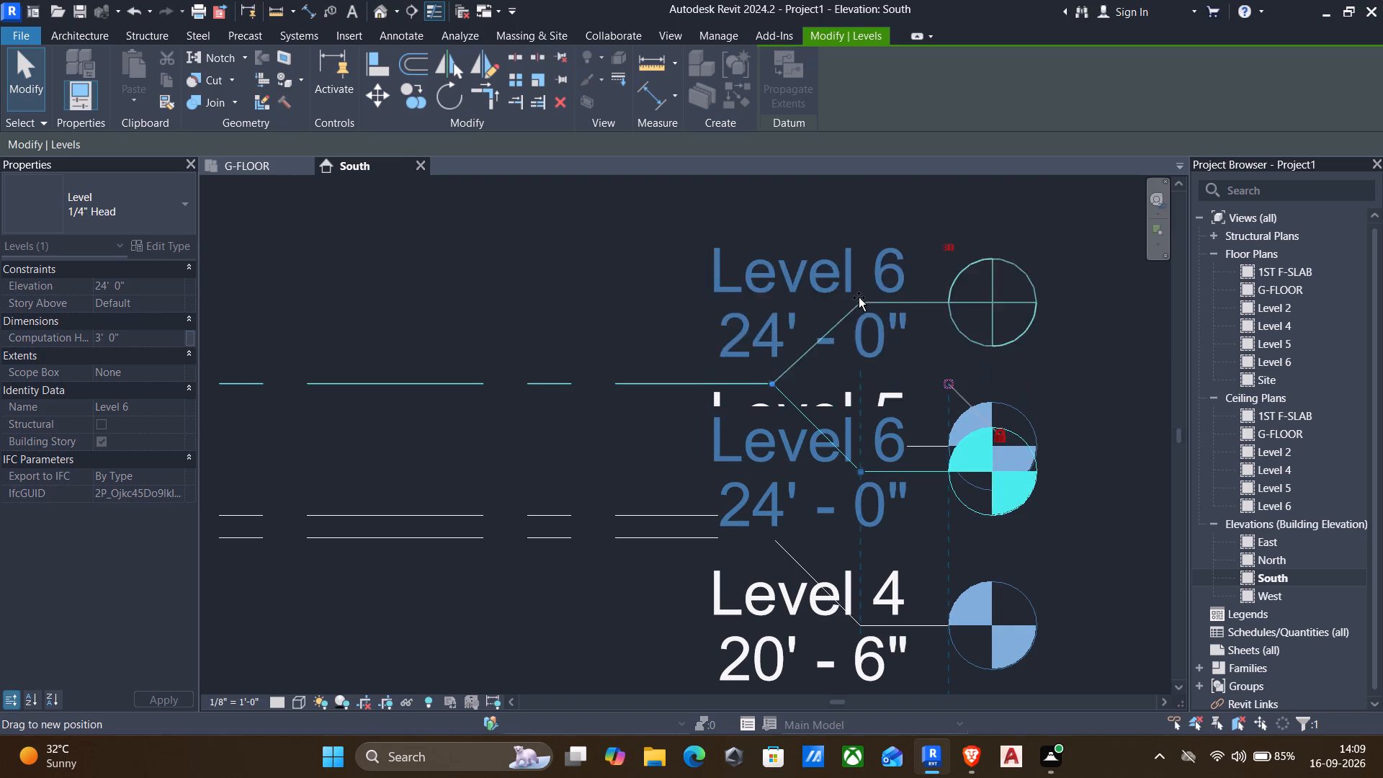
{"action": "left_click_drag", "start_coordinate": [859, 298], "coordinate": [859, 285]}
{"action": "key", "text": "Escape"}
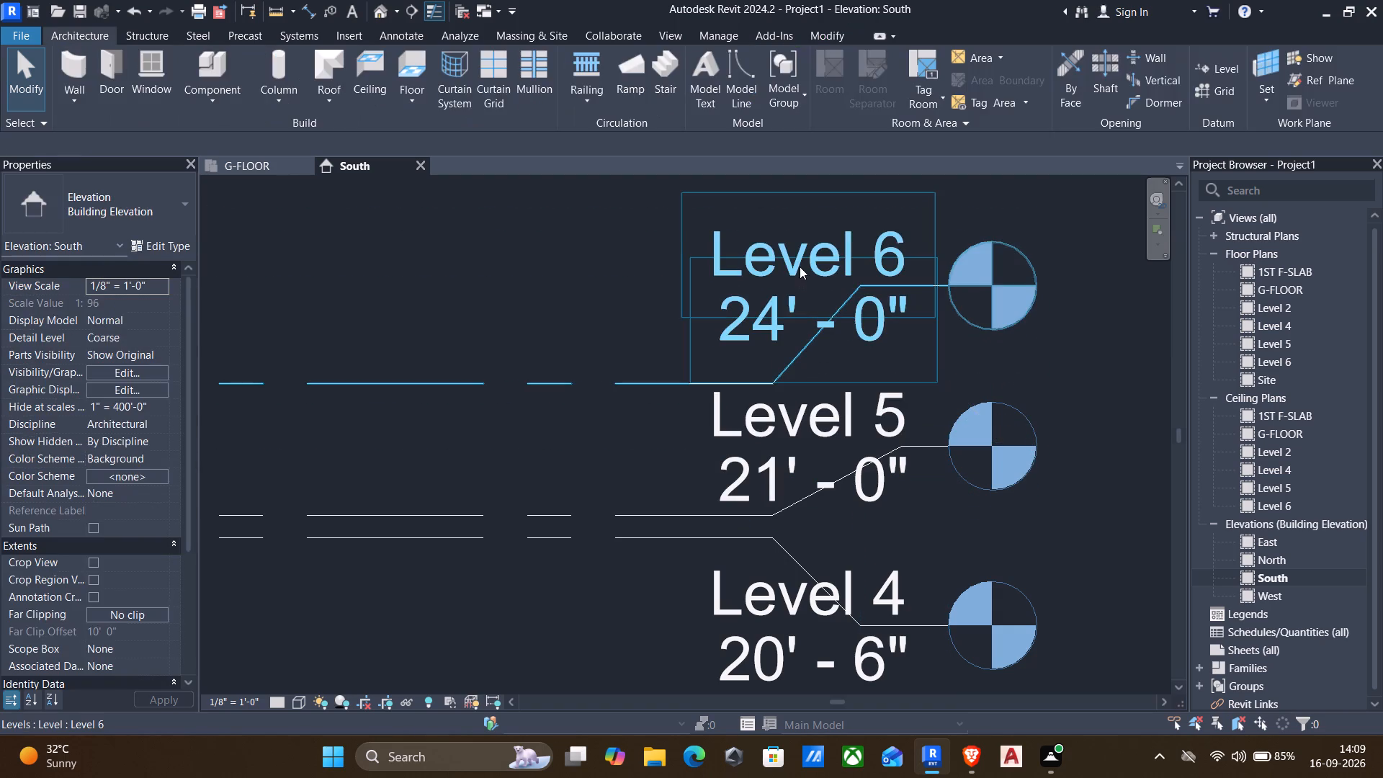
Rename Level 6 as PARAPET WALL and rename its corresponding views to match.
{"action": "left_click", "coordinate": [800, 263]}
{"action": "left_click", "coordinate": [809, 248]}
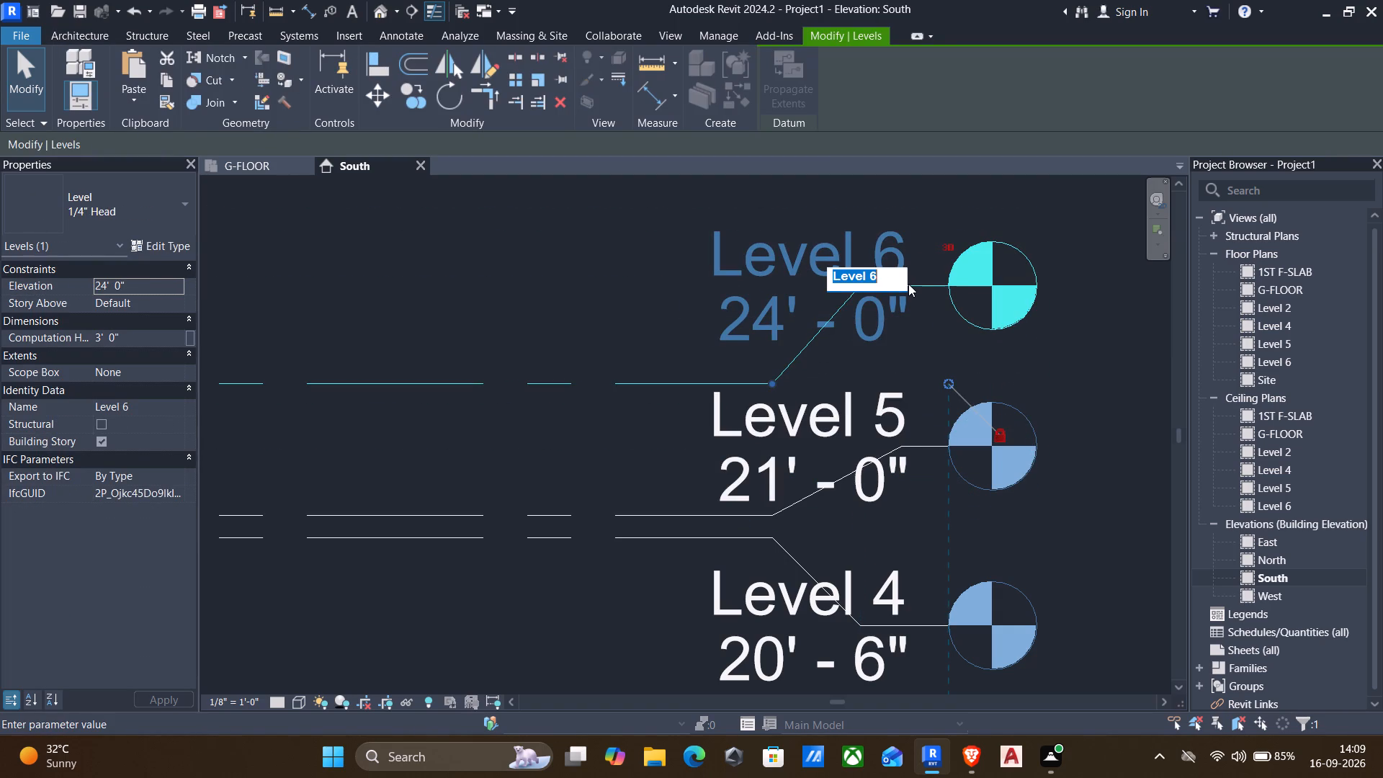
{"action": "key", "text": "BackSpace"}
{"action": "type", "text": "PARAPET WALL"}
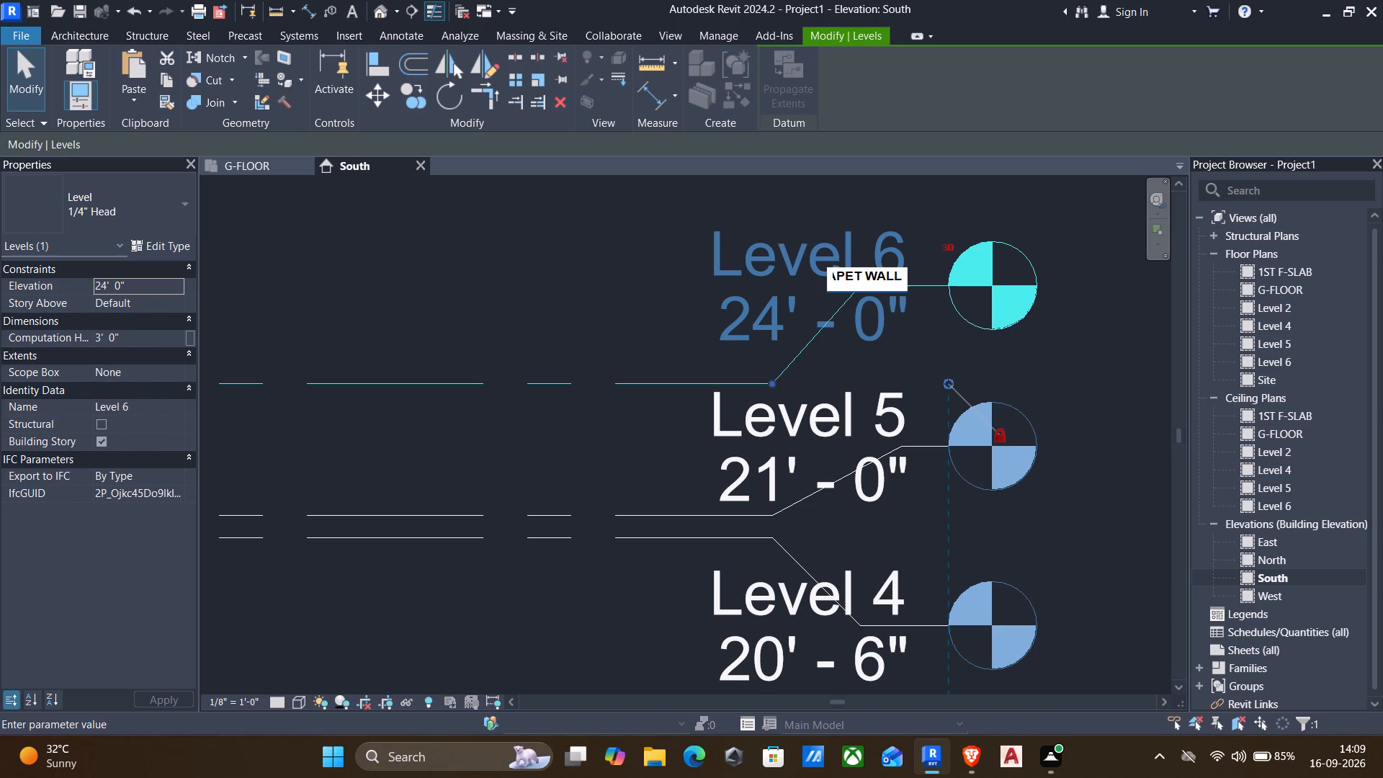
{"action": "key", "text": "Return"}
{"action": "left_click", "coordinate": [761, 373]}
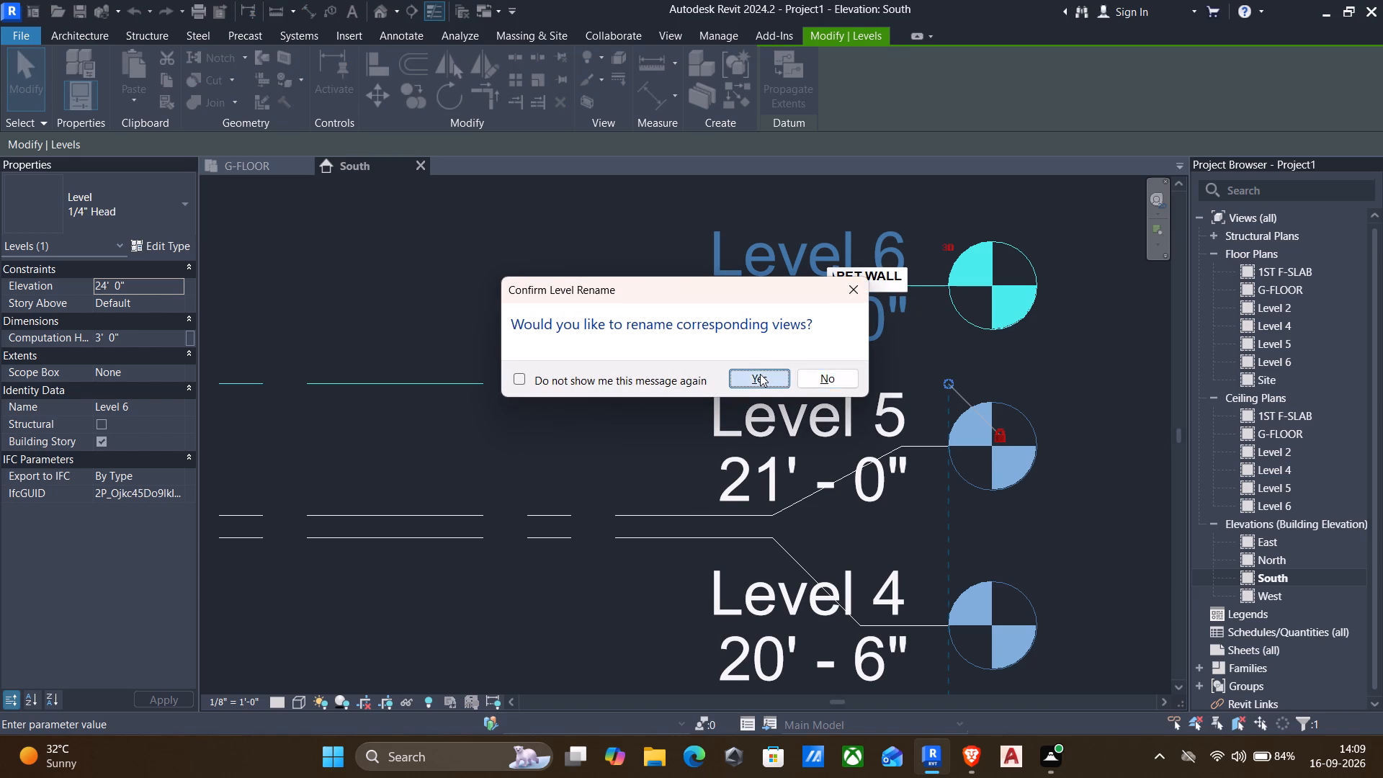
Rename Level 5 as 2ND FLOOR SLAB and rename its corresponding views to match.
{"action": "scroll", "coordinate": [749, 399], "scroll_direction": "down", "scroll_amount": 3}
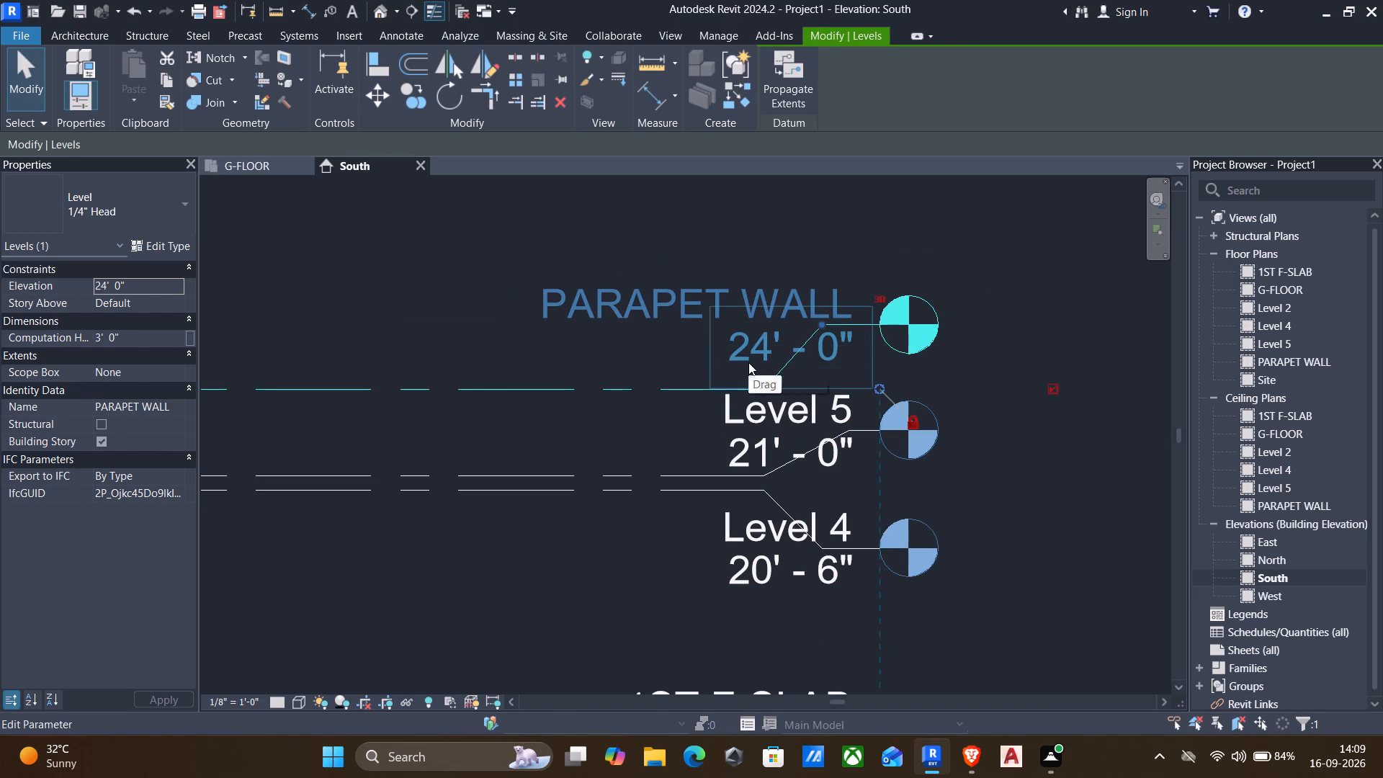
{"action": "left_click", "coordinate": [762, 418]}
{"action": "left_click", "coordinate": [753, 413]}
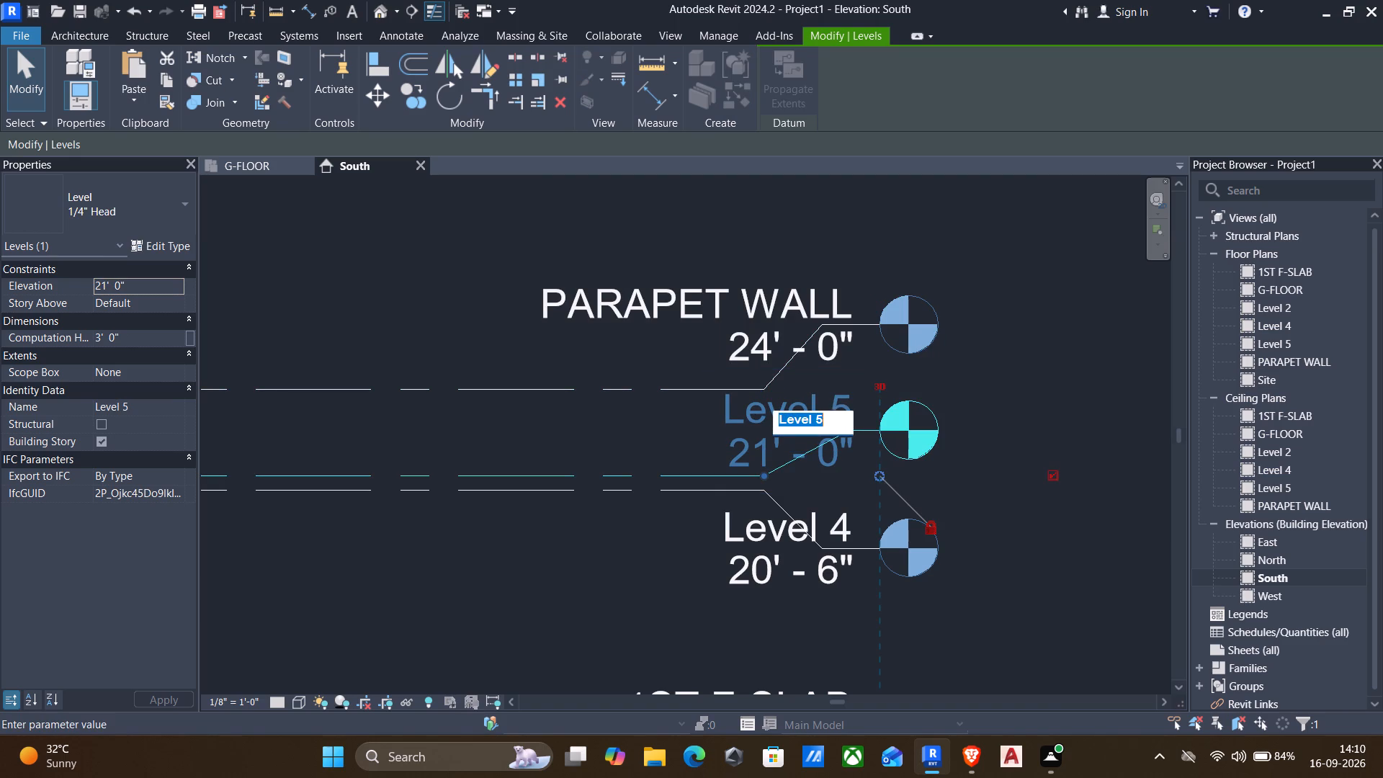
{"action": "key", "text": "BackSpace"}
{"action": "key", "text": "2"}
{"action": "type", "text": "ND FLOOR SLAB"}
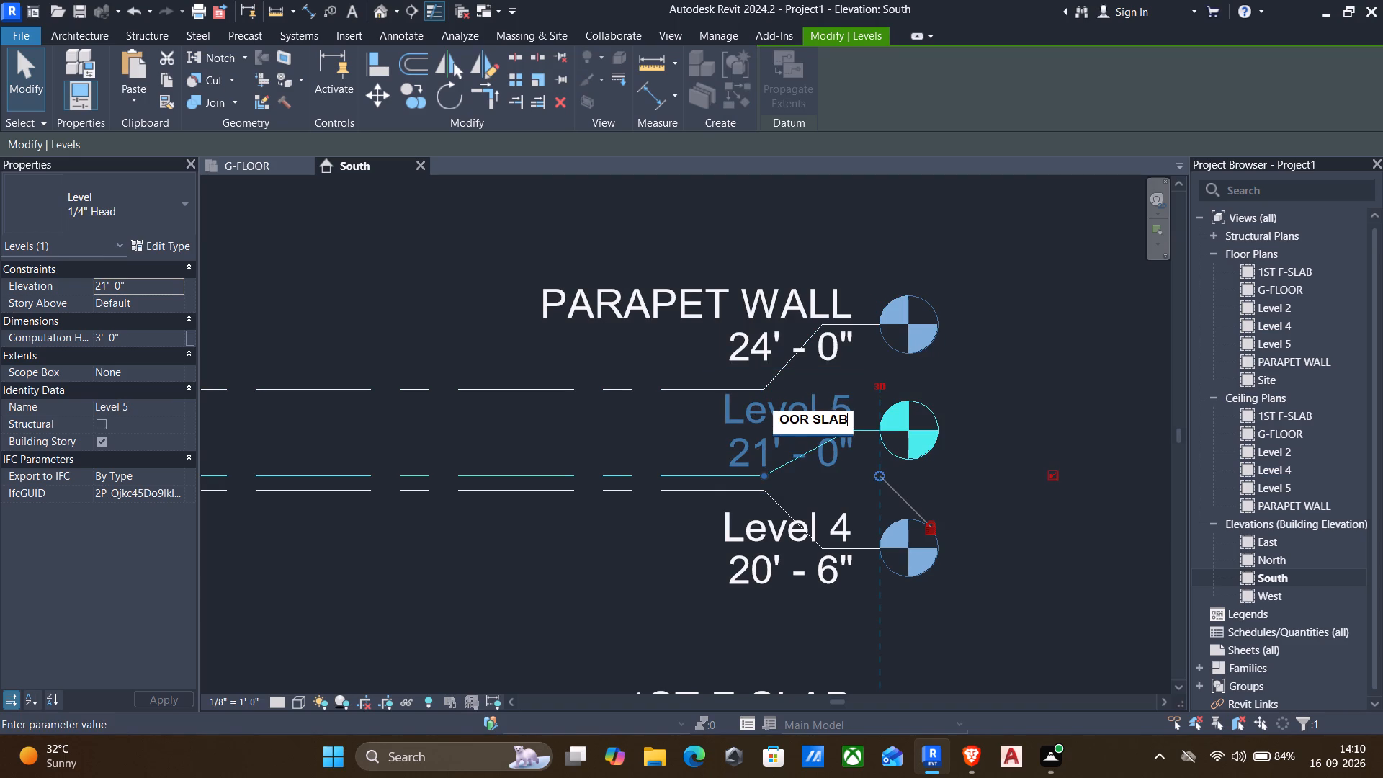
{"action": "key", "text": "Left"}
{"action": "key", "text": "Left"}
{"action": "key", "text": "Left"}
{"action": "key", "text": "Left"}
{"action": "key", "text": "Left"}
{"action": "key", "text": "Left"}
{"action": "key", "text": "Left"}
{"action": "key", "text": "Left"}
{"action": "key", "text": "Left"}
{"action": "key", "text": "Left"}
{"action": "key", "text": "Left"}
{"action": "key", "text": "Left"}
{"action": "key", "text": "Left"}
{"action": "key", "text": "Left"}
{"action": "key", "text": "Left"}
{"action": "key", "text": "Left"}
{"action": "key", "text": "Left"}
{"action": "key", "text": "Left"}
{"action": "key", "text": "Left"}
{"action": "key", "text": "Left"}
{"action": "left_click", "coordinate": [576, 568]}
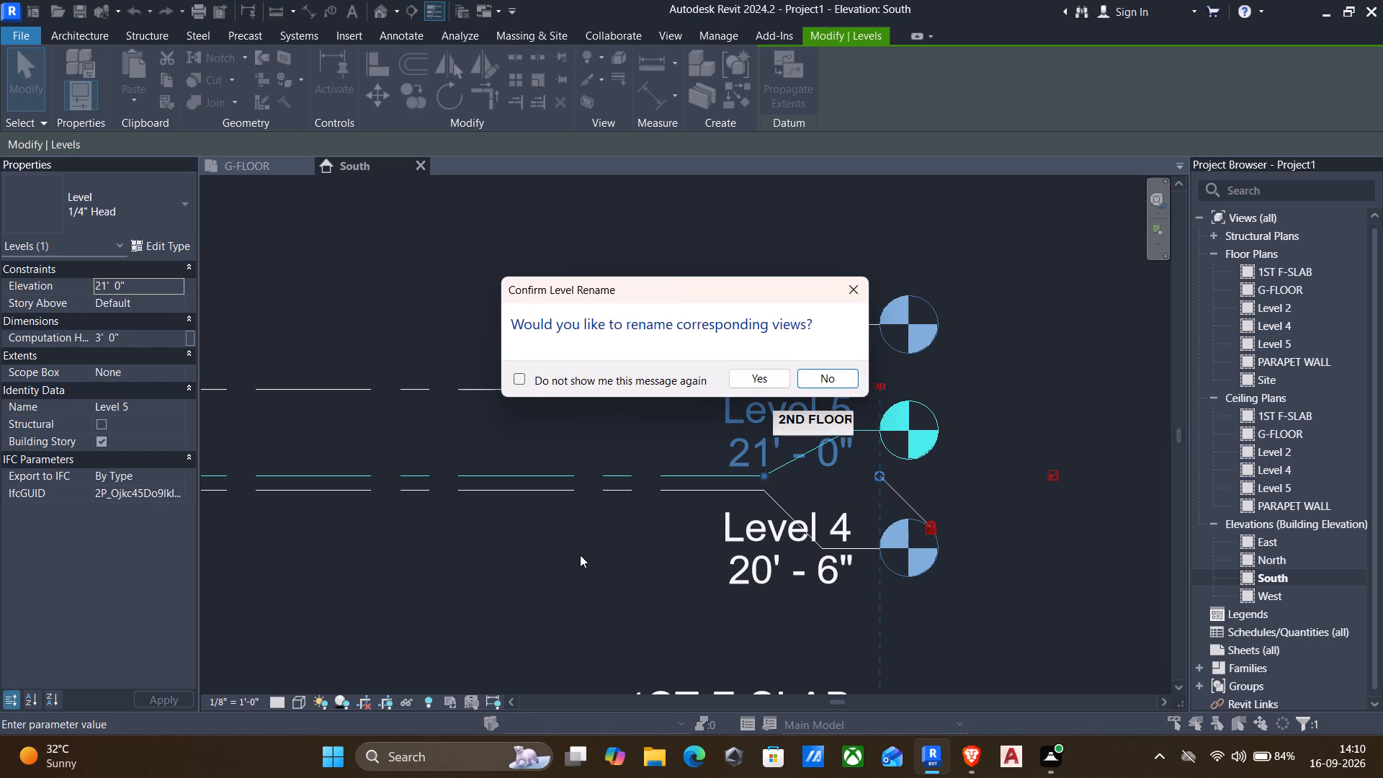
{"action": "left_click", "coordinate": [757, 379]}
Examine the full set of levels in the South elevation, checking their names and label spacing.
{"action": "scroll", "coordinate": [699, 455], "scroll_direction": "down", "scroll_amount": 3}
{"action": "middle_click_drag", "start_coordinate": [688, 483], "coordinate": [688, 484]}
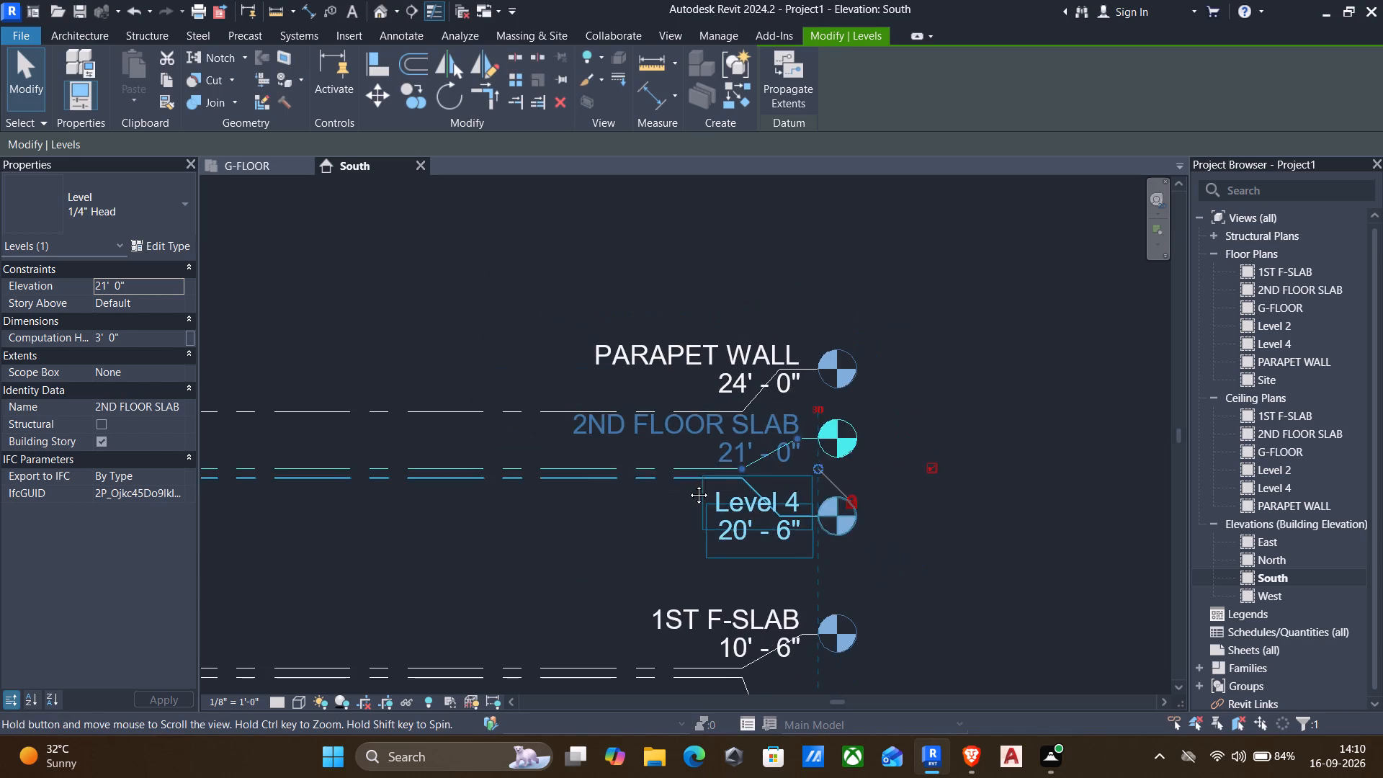
{"action": "middle_click_drag", "start_coordinate": [688, 484], "coordinate": [795, 369]}
{"action": "scroll", "coordinate": [746, 426], "scroll_direction": "down", "scroll_amount": 2}
{"action": "middle_click_drag", "start_coordinate": [738, 444], "coordinate": [951, 434]}
{"action": "scroll", "coordinate": [328, 373], "scroll_direction": "down", "scroll_amount": 2}
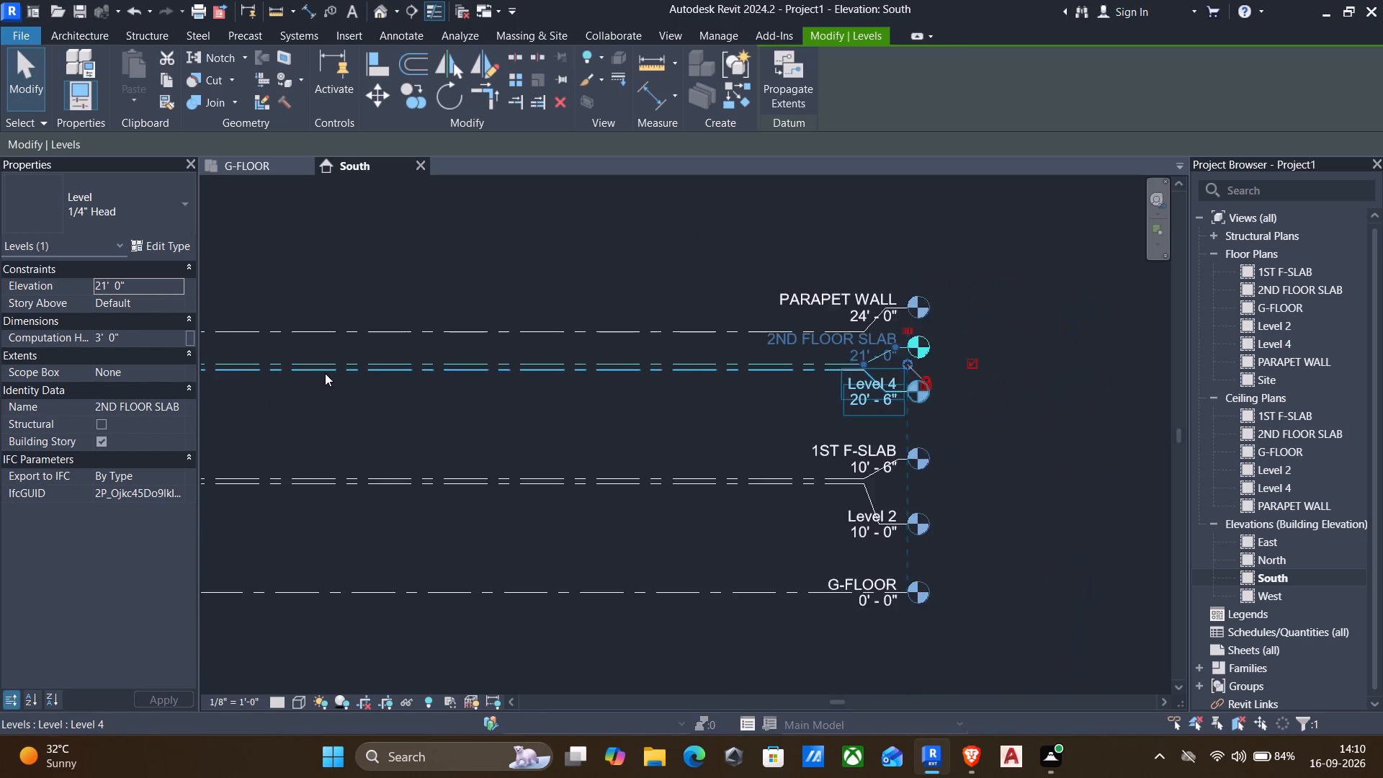
{"action": "scroll", "coordinate": [323, 376], "scroll_direction": "down", "scroll_amount": 1}
{"action": "middle_click_drag", "start_coordinate": [331, 377], "coordinate": [740, 380]}
{"action": "scroll", "coordinate": [746, 362], "scroll_direction": "down", "scroll_amount": 2}
{"action": "middle_click_drag", "start_coordinate": [733, 388], "coordinate": [688, 396]}
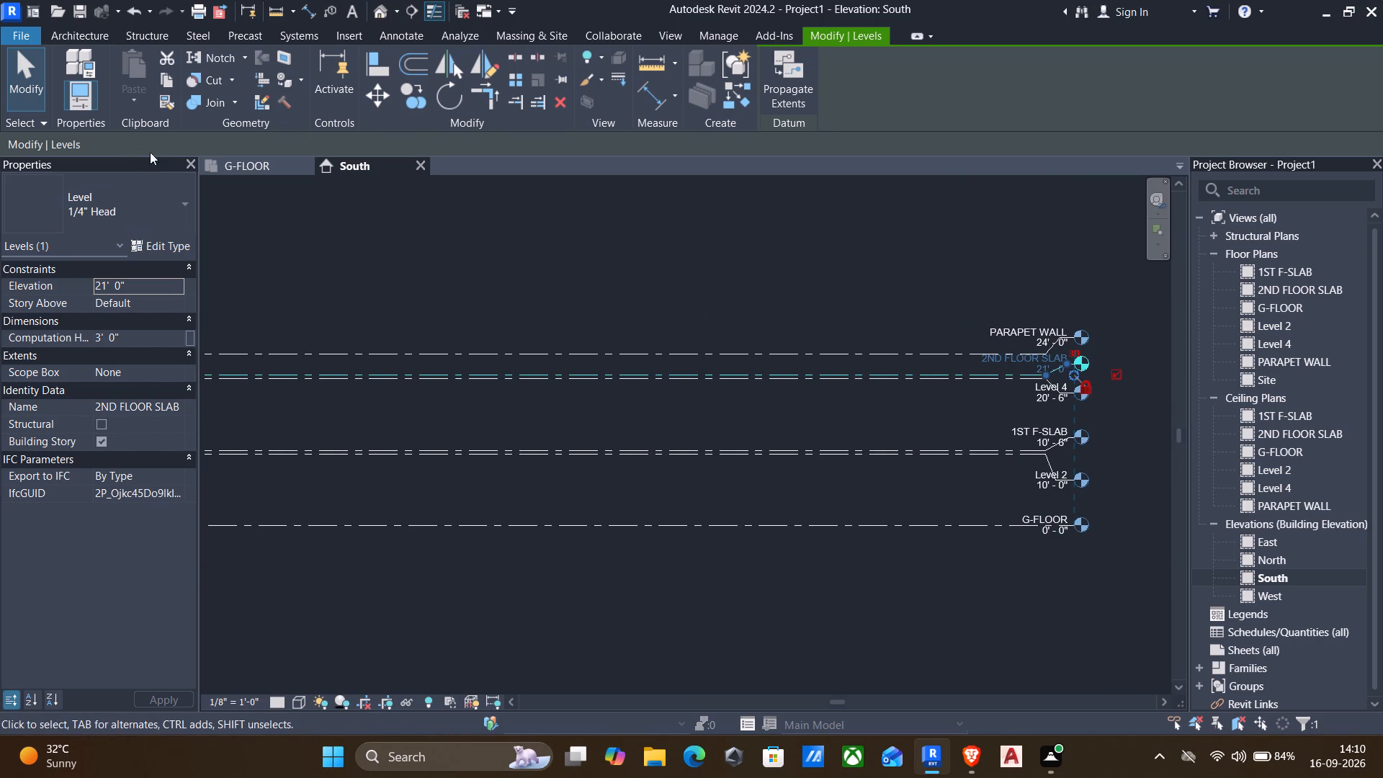
{"action": "scroll", "coordinate": [1284, 293], "scroll_direction": "up", "scroll_amount": 5}
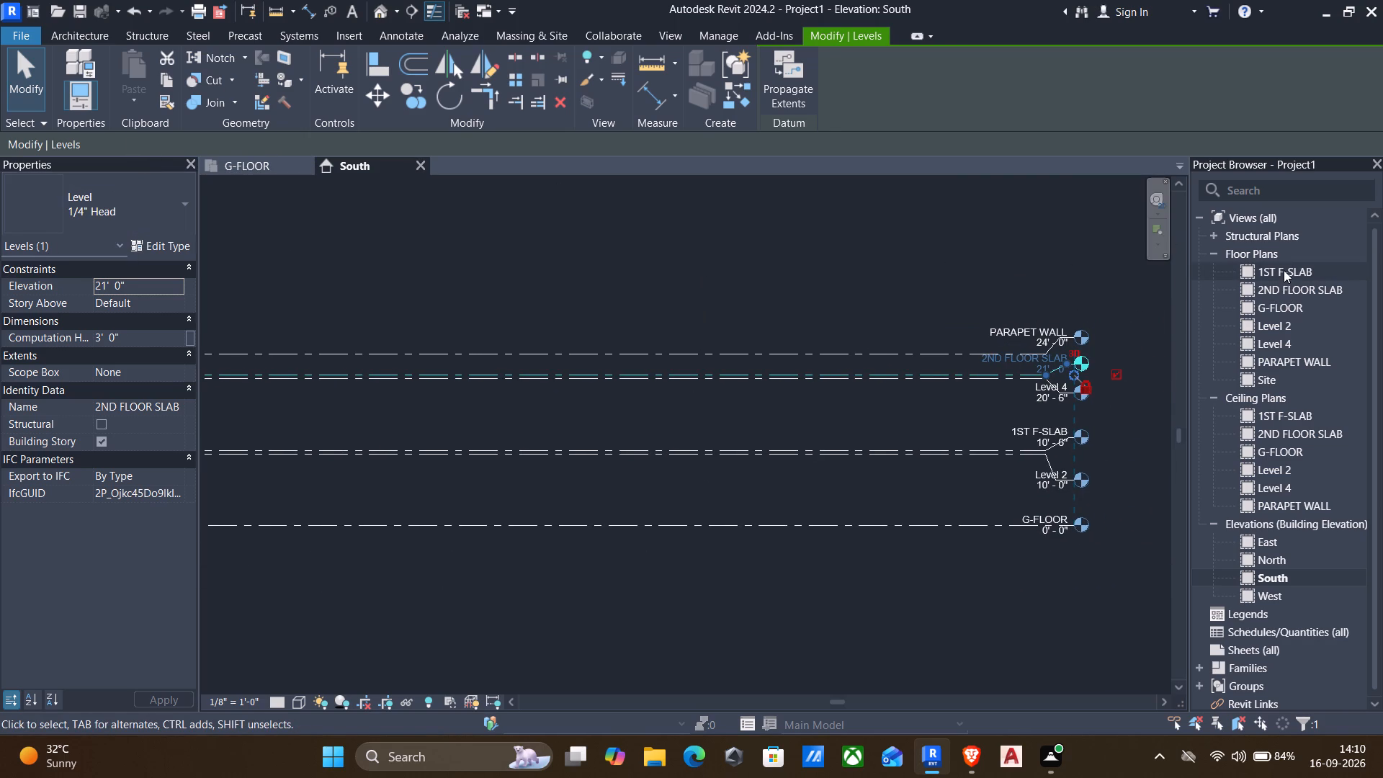
Open the 1ST F-SLAB floor plan and view its extents.
{"action": "left_click", "coordinate": [1284, 270]}
{"action": "double_click", "coordinate": [1284, 270]}
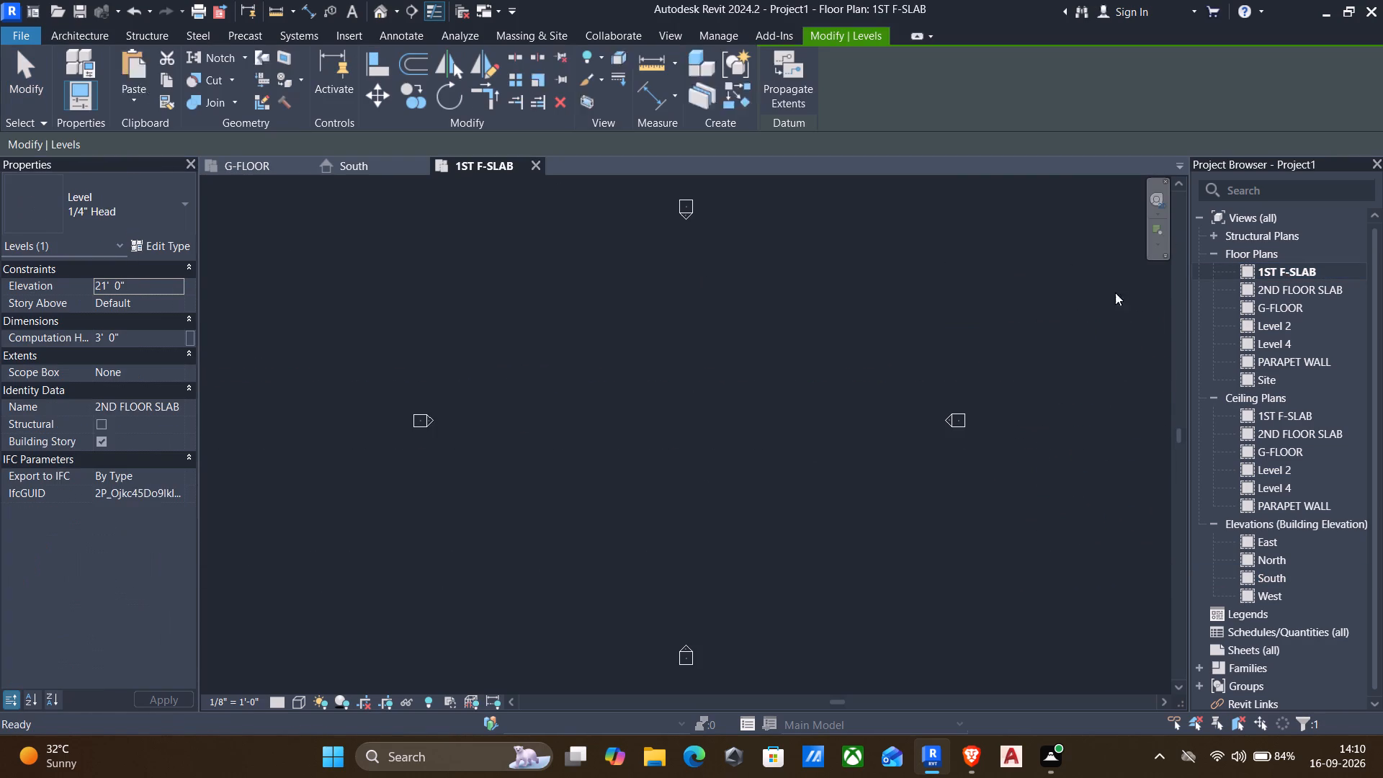
{"action": "scroll", "coordinate": [688, 372], "scroll_direction": "down", "scroll_amount": 1}
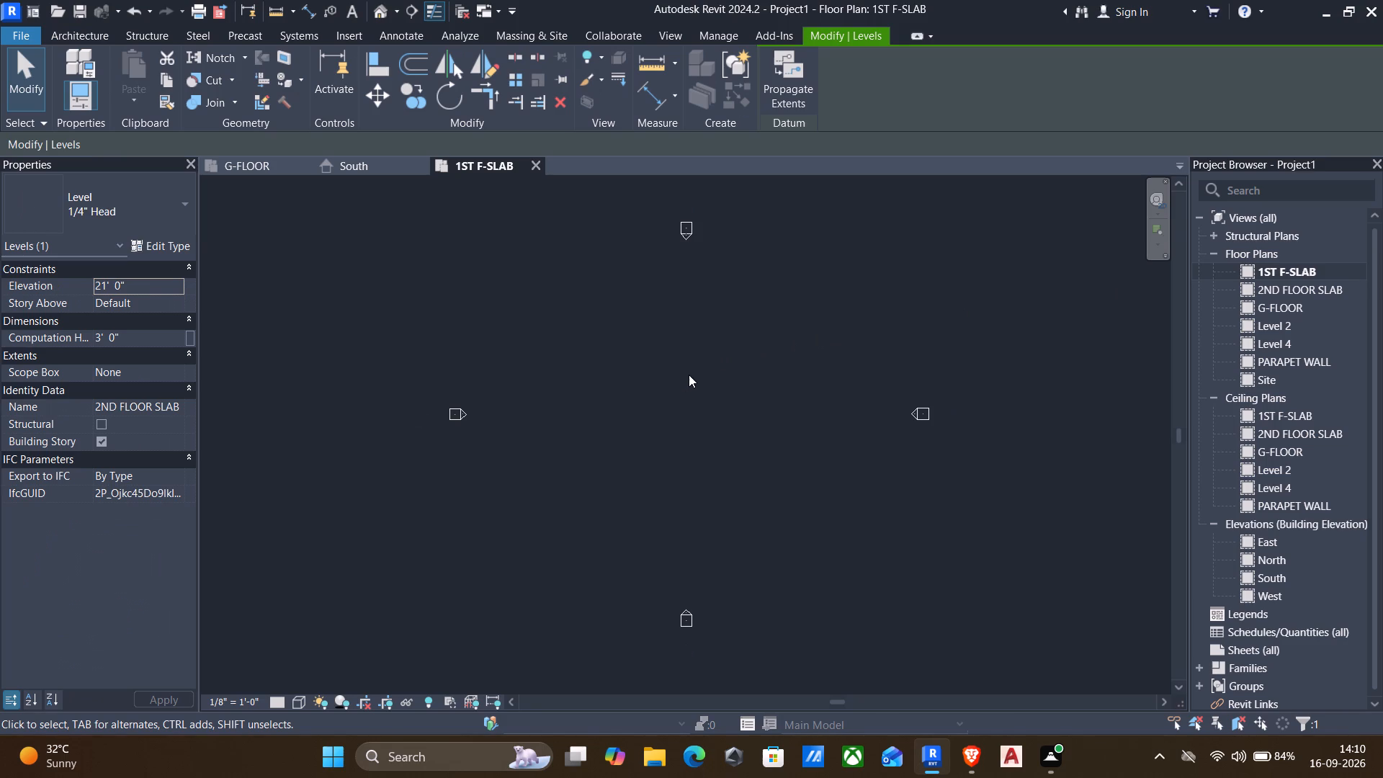
{"action": "scroll", "coordinate": [1268, 328], "scroll_direction": "up", "scroll_amount": 4}
Open the North elevation to check the levels there.
{"action": "double_click", "coordinate": [1298, 565]}
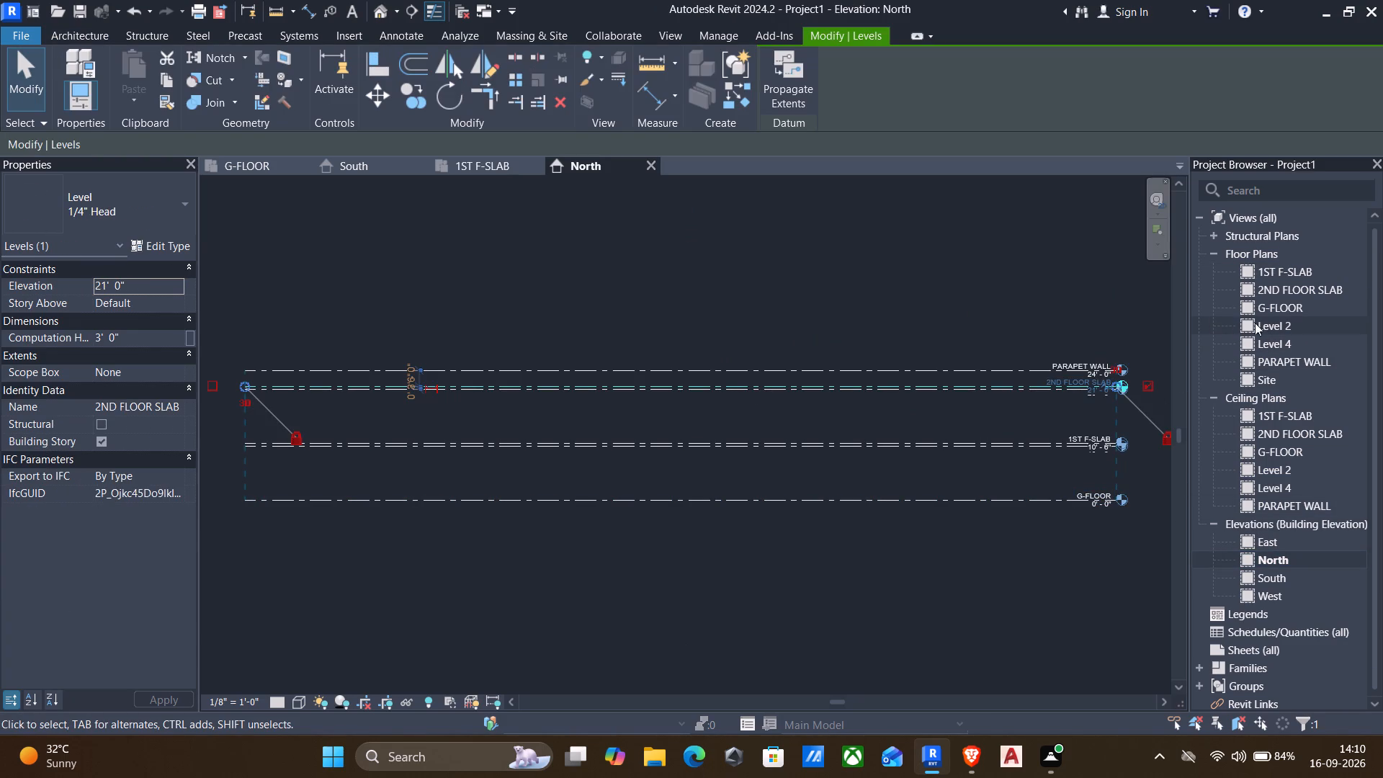
{"action": "scroll", "coordinate": [1281, 313], "scroll_direction": "up", "scroll_amount": 8}
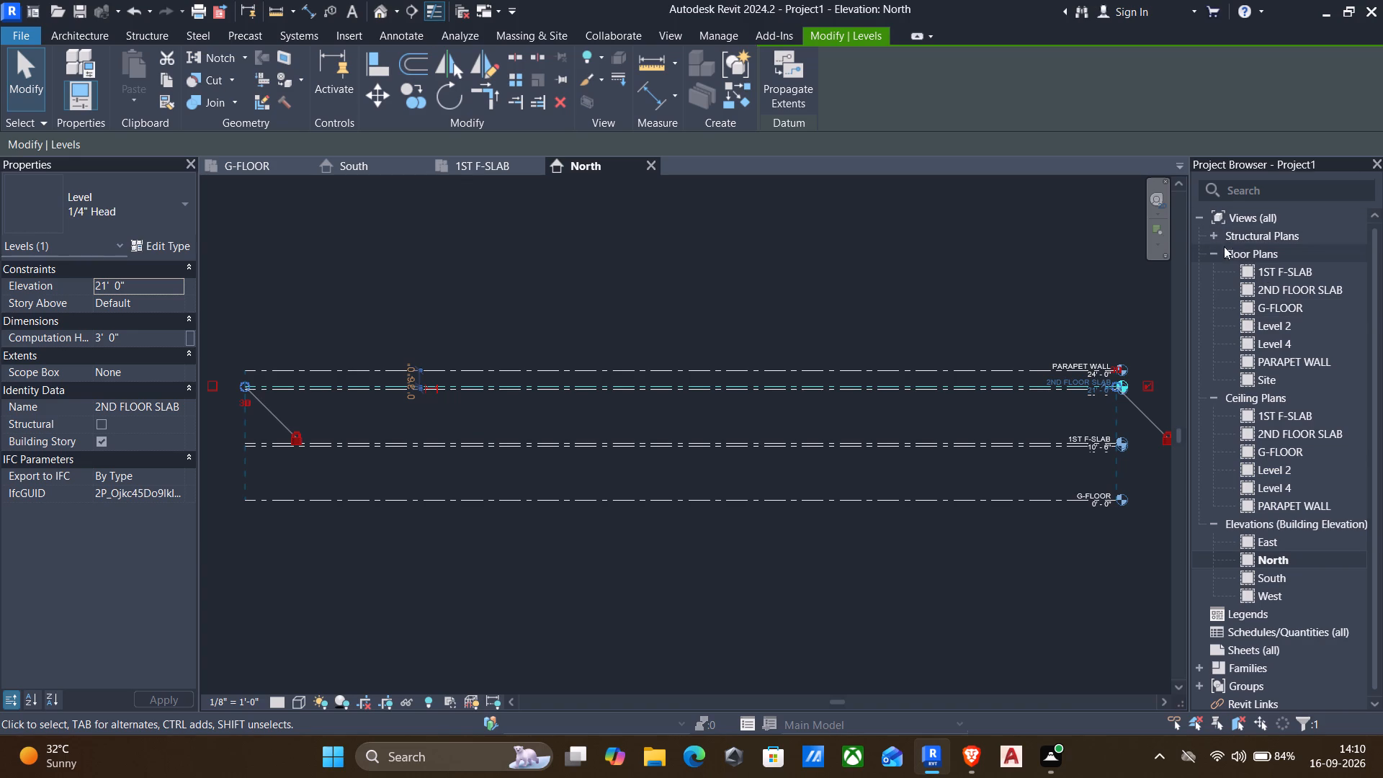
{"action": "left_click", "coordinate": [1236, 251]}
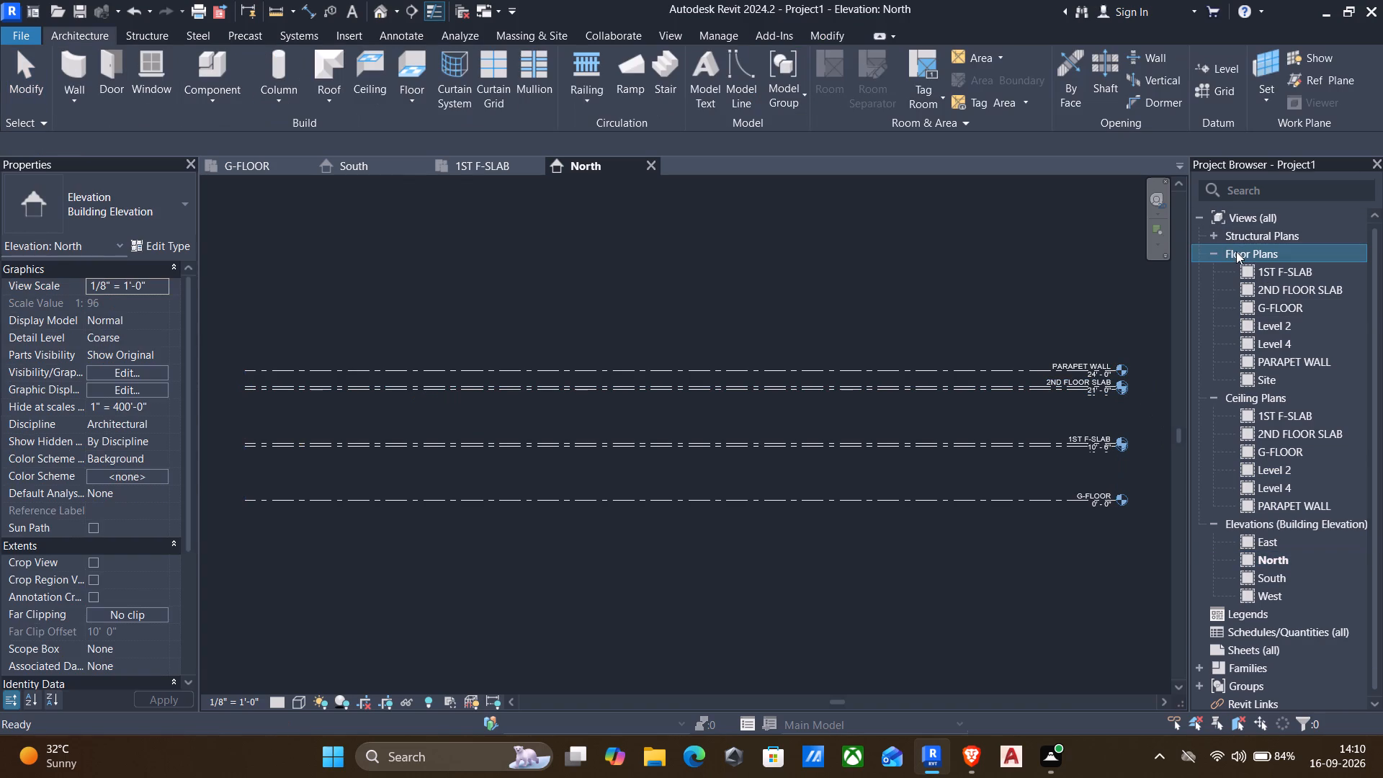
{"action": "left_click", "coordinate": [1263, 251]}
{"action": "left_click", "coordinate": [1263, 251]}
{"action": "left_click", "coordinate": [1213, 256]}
In the South elevation, rename level 1ST F-SLAB as SLAB-1ST FLOOR and rename its corresponding views to match.
{"action": "double_click", "coordinate": [1277, 583]}
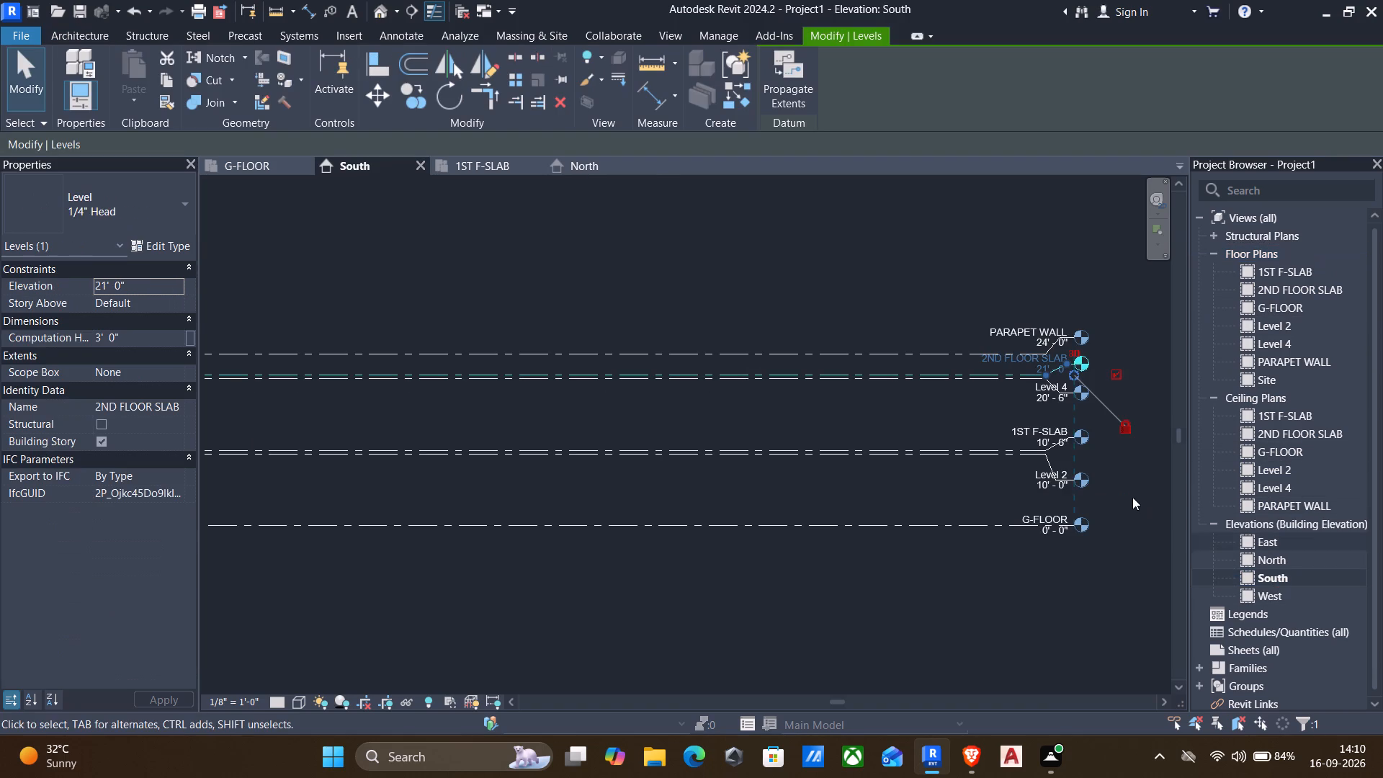
{"action": "scroll", "coordinate": [1029, 468], "scroll_direction": "up", "scroll_amount": 3}
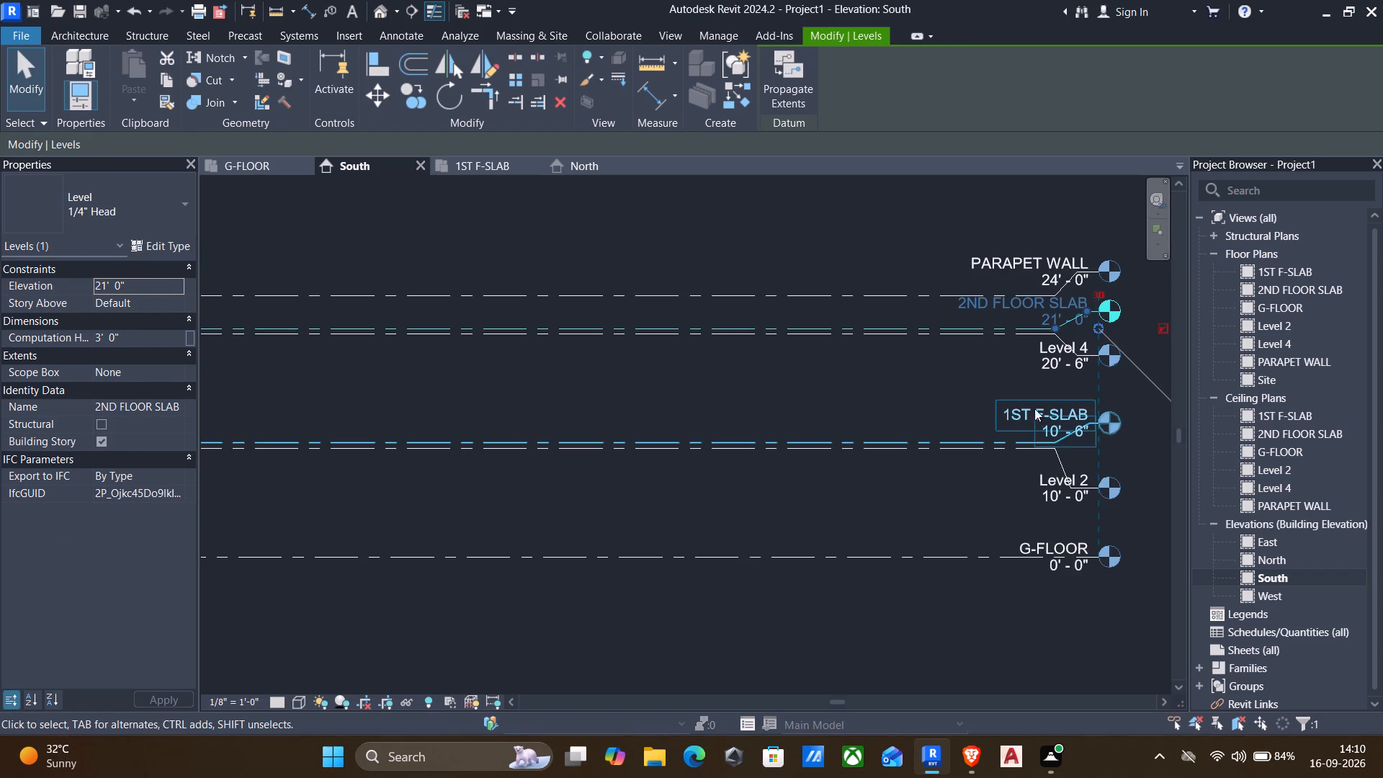
{"action": "scroll", "coordinate": [1044, 407], "scroll_direction": "up", "scroll_amount": 5}
{"action": "left_click", "coordinate": [991, 420]}
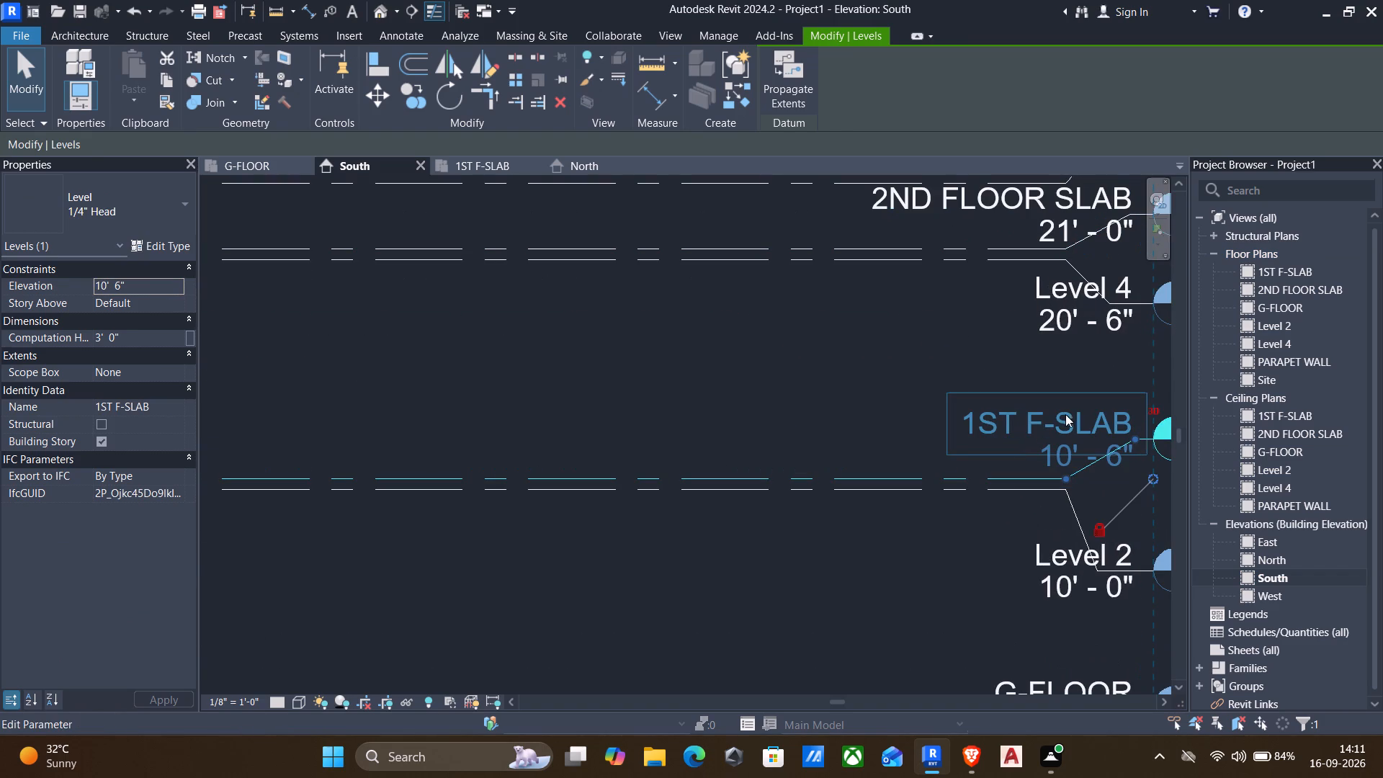
{"action": "left_click", "coordinate": [1066, 413]}
{"action": "key", "text": "BackSpace"}
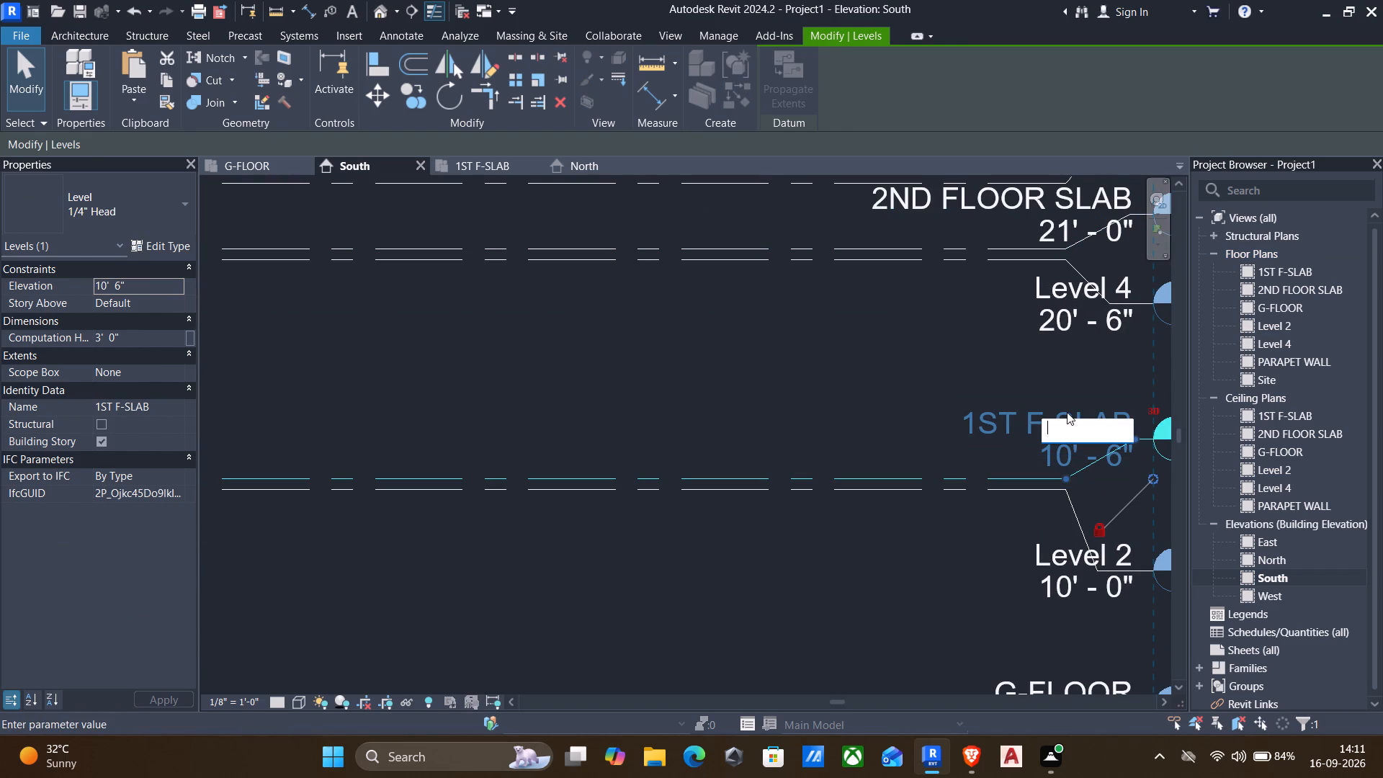
{"action": "type", "text": "SLAB"}
{"action": "type", "text": "-1SR"}
{"action": "key", "text": "BackSpace"}
{"action": "type", "text": "T FLO"}
{"action": "type", "text": "OR"}
{"action": "left_click", "coordinate": [804, 354]}
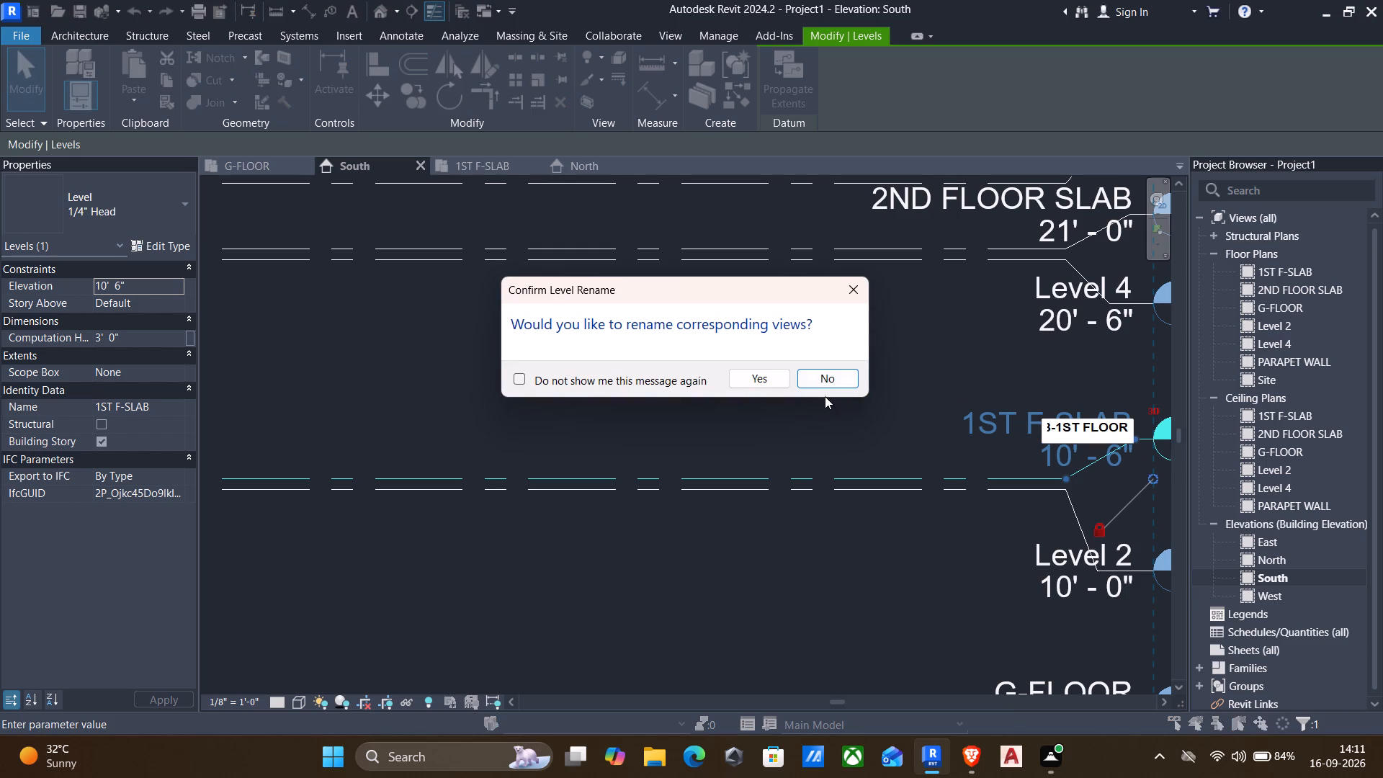
{"action": "left_click", "coordinate": [764, 380]}
Rename level 2ND FLOOR SLAB as SLAB 2ND FLOOR and rename its corresponding views to match.
{"action": "scroll", "coordinate": [862, 416], "scroll_direction": "down", "scroll_amount": 1}
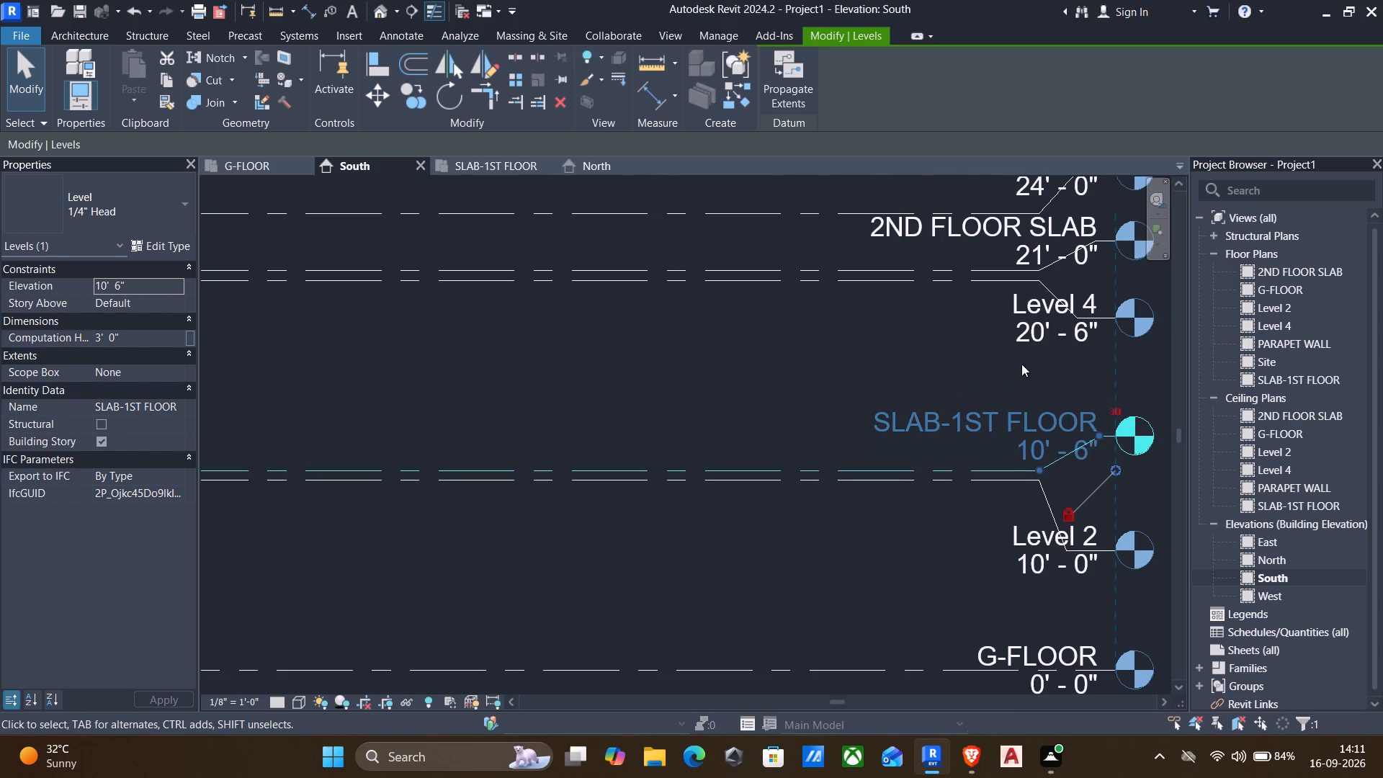
{"action": "middle_click_drag", "start_coordinate": [1021, 363], "coordinate": [936, 416]}
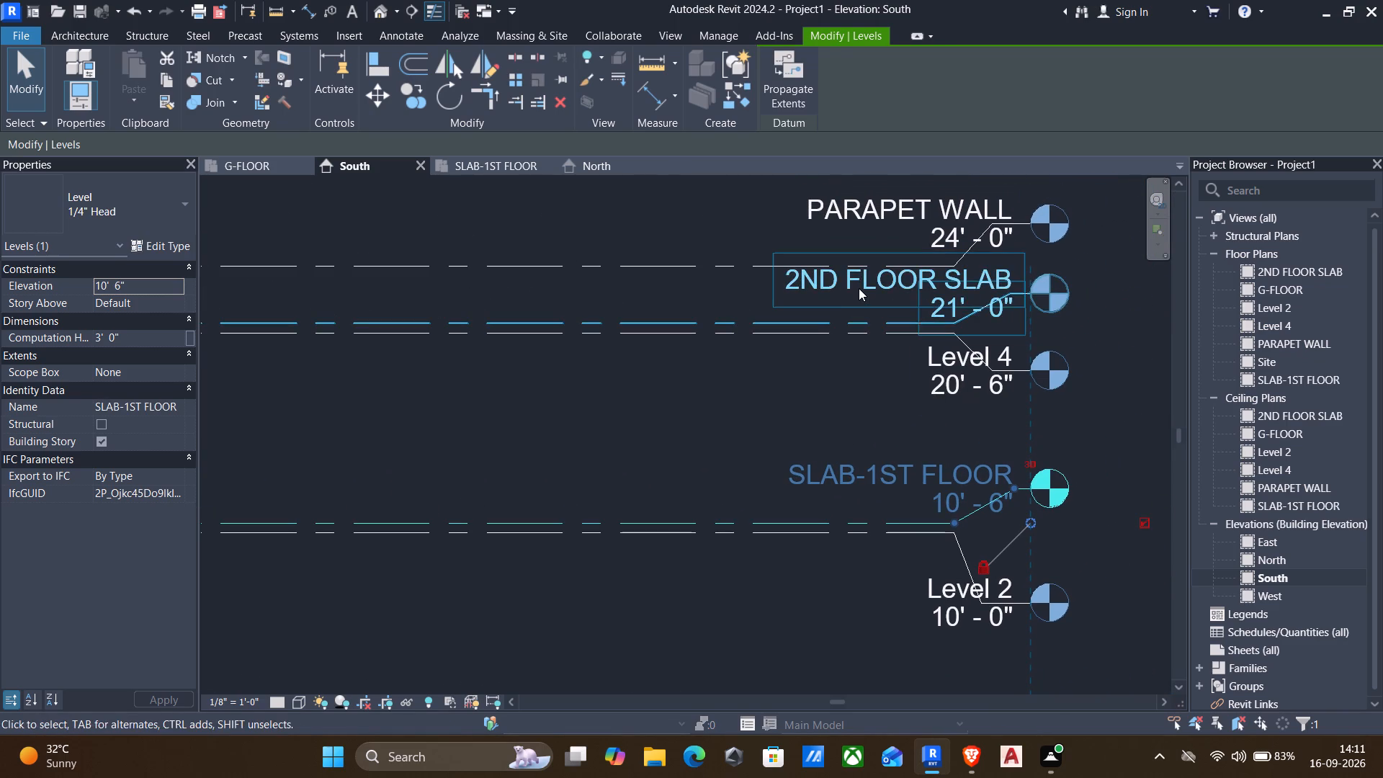
{"action": "left_click", "coordinate": [859, 288]}
{"action": "left_click", "coordinate": [910, 272]}
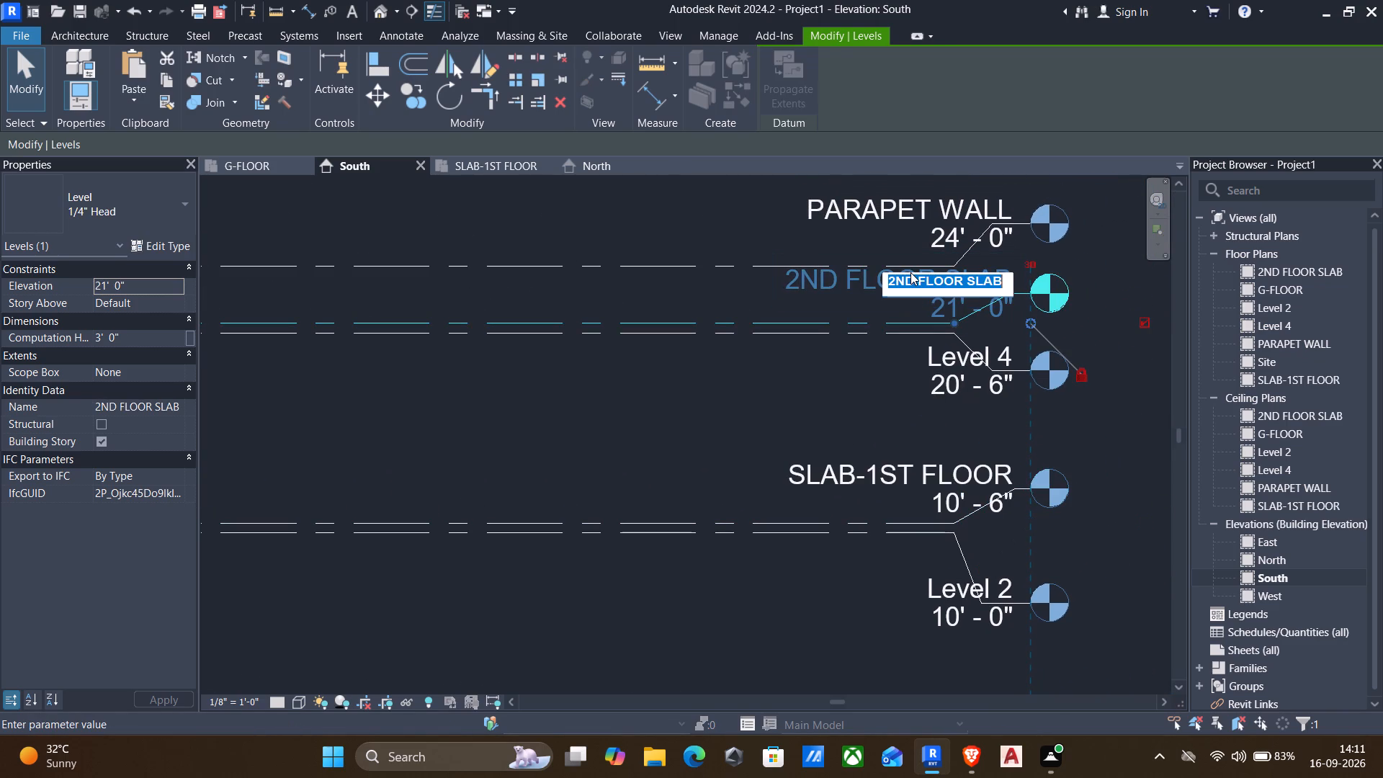
{"action": "key", "text": "BackSpace"}
{"action": "type", "text": "SLAB 2ND FLOOR"}
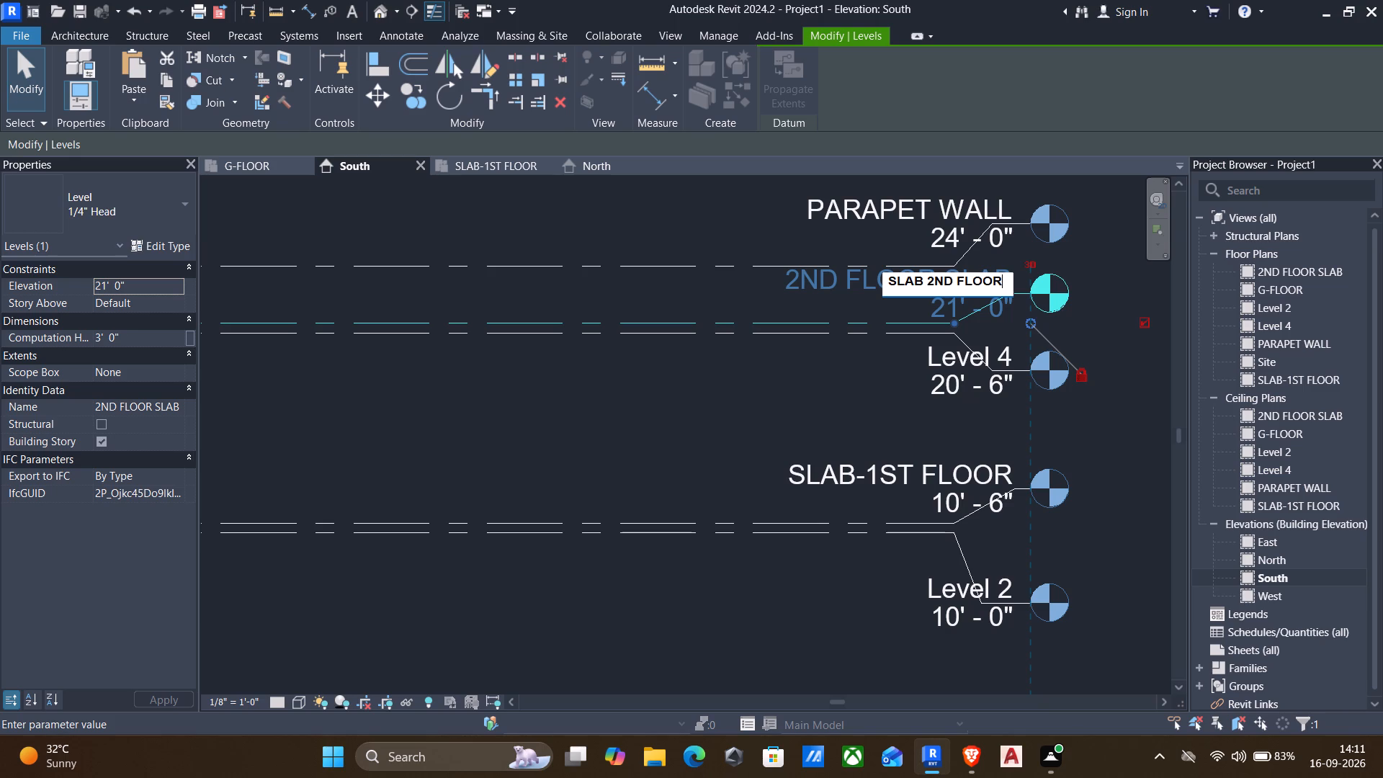
{"action": "key", "text": "Return"}
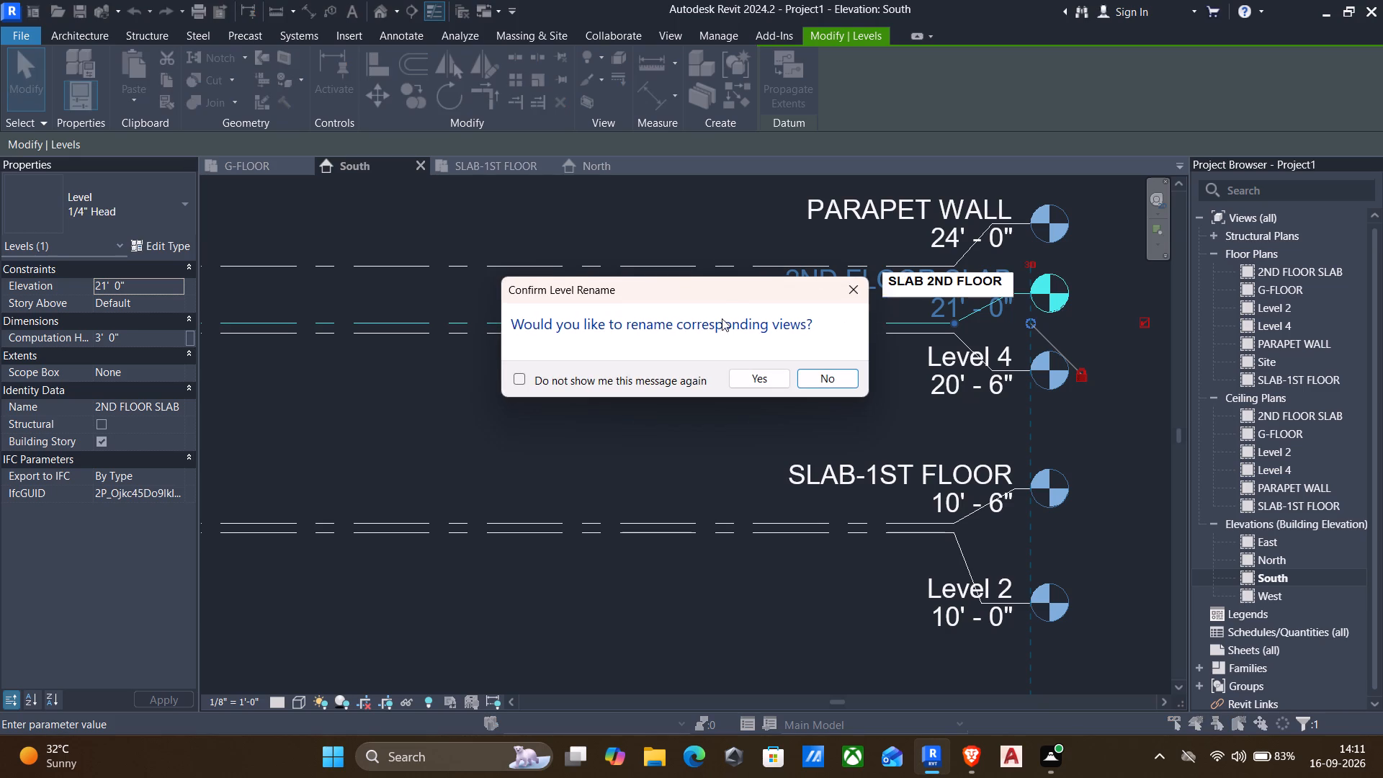
{"action": "left_click", "coordinate": [751, 375]}
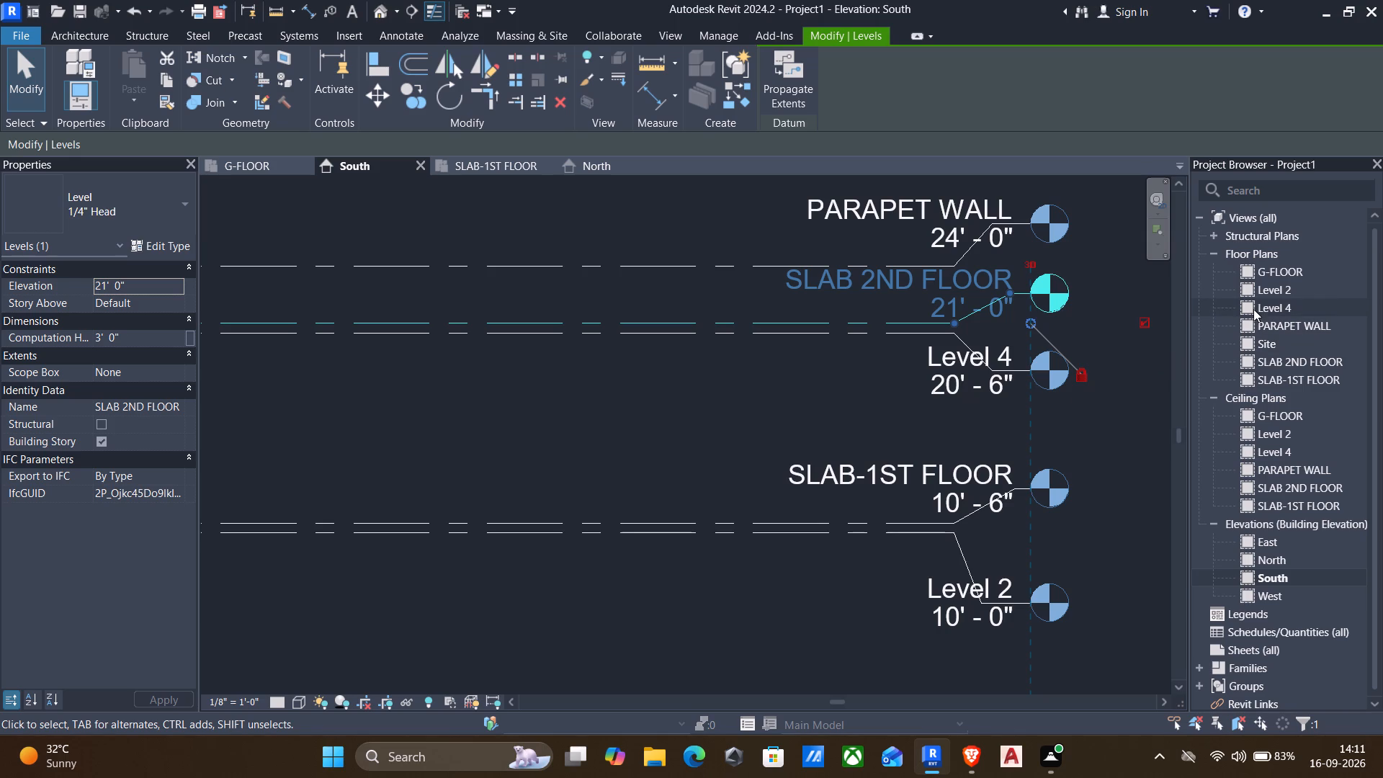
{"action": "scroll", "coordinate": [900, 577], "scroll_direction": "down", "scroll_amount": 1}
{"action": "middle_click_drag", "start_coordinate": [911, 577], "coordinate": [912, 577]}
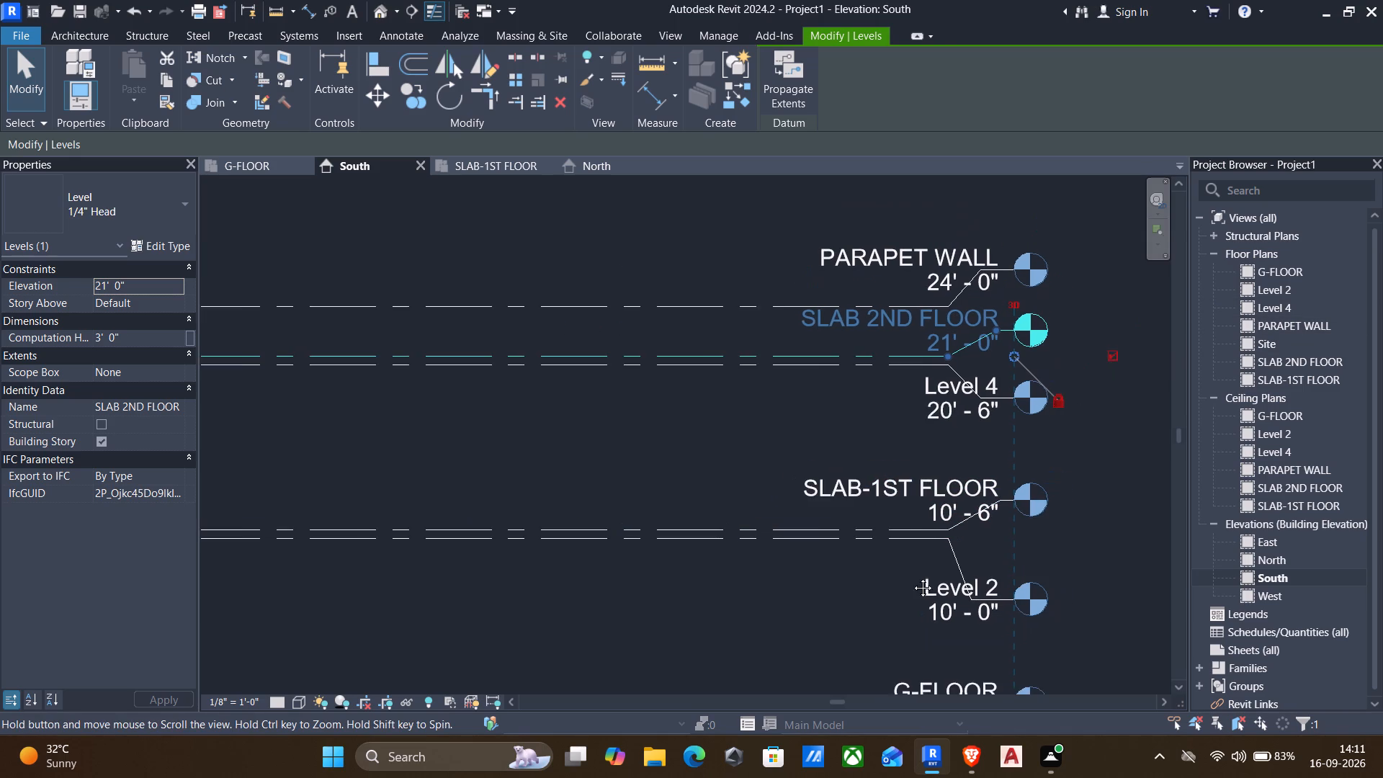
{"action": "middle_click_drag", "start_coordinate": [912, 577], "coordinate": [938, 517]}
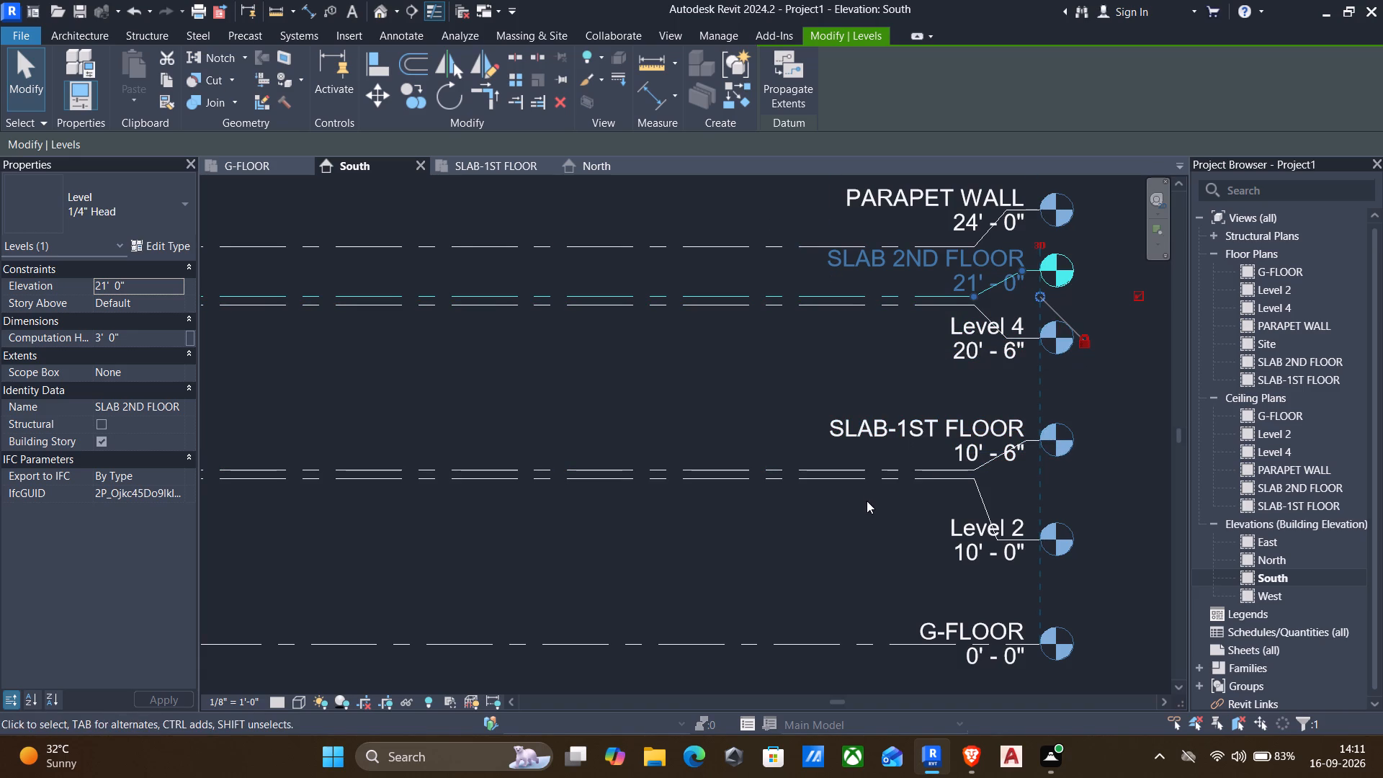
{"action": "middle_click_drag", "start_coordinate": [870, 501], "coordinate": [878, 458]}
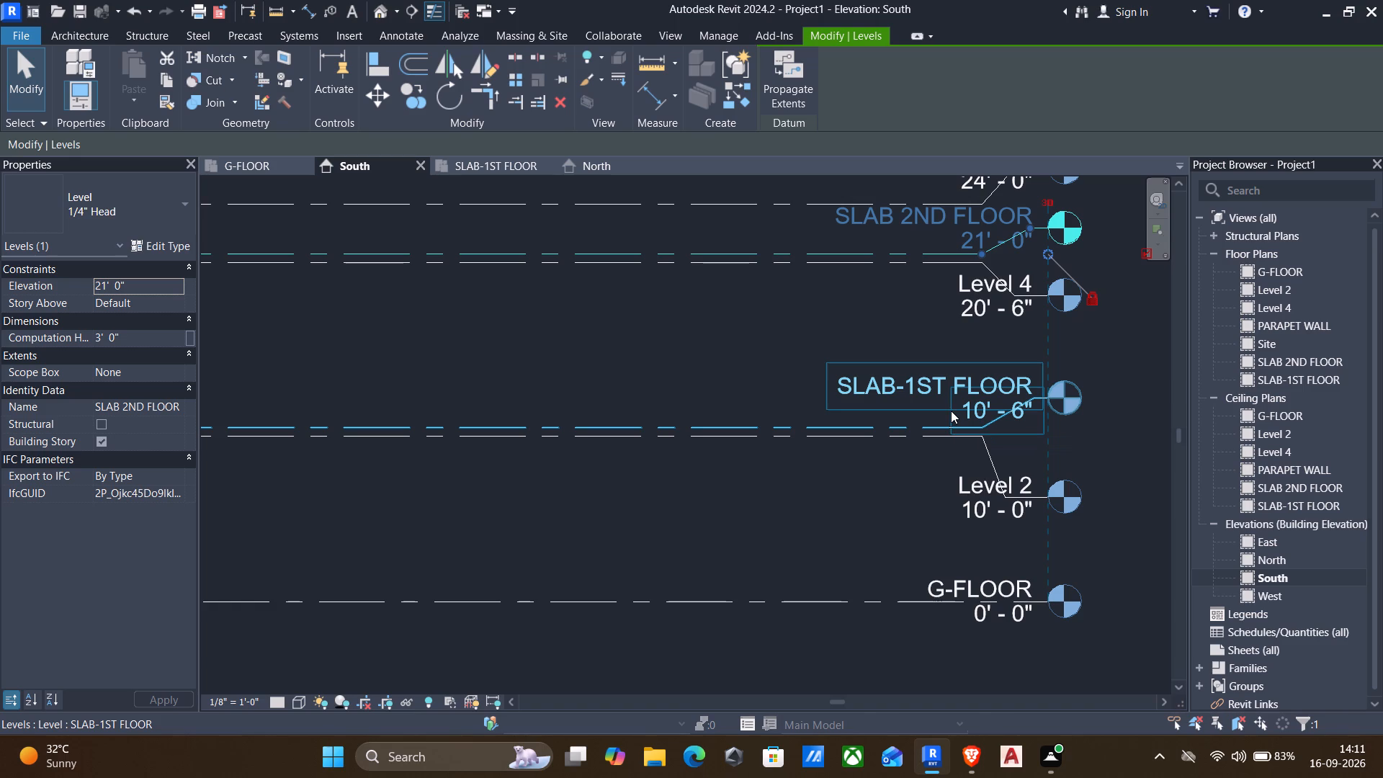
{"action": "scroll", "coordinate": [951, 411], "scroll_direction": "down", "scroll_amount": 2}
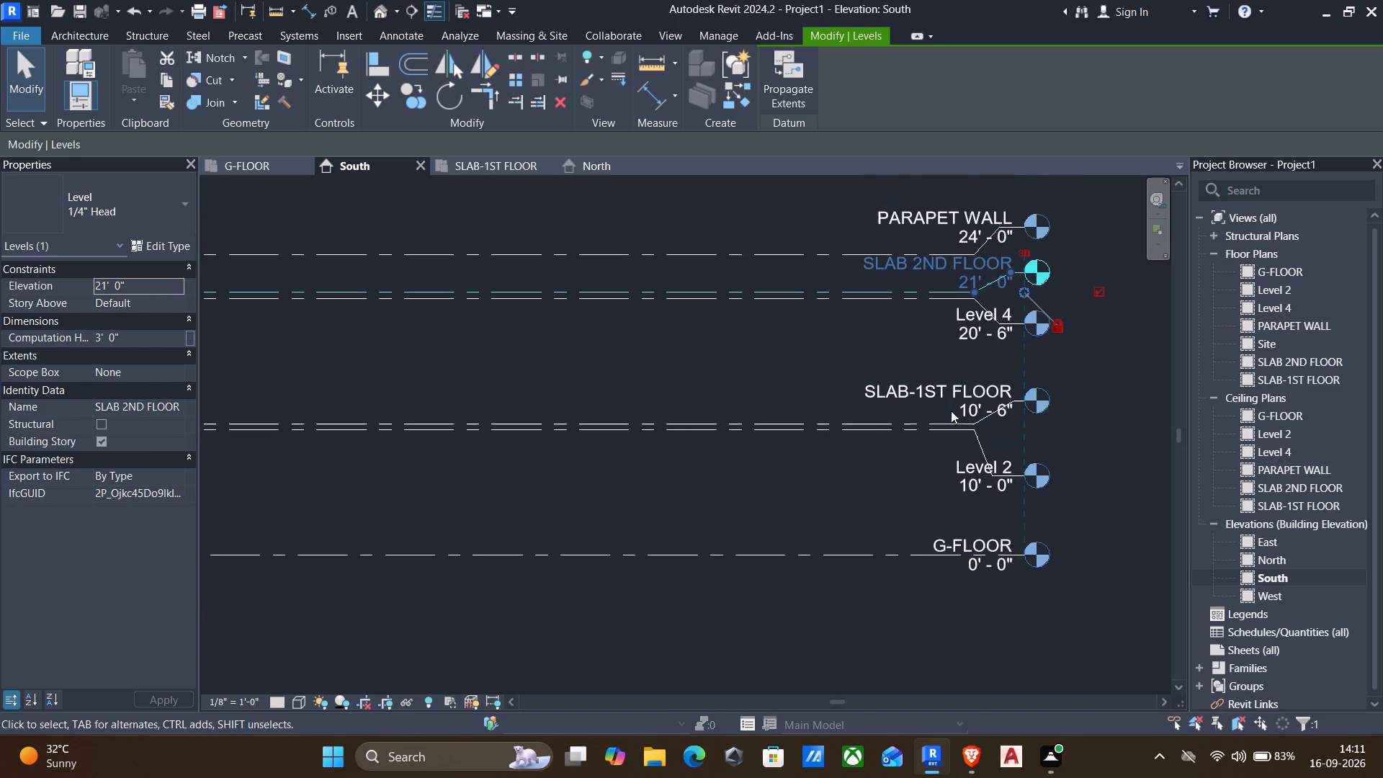
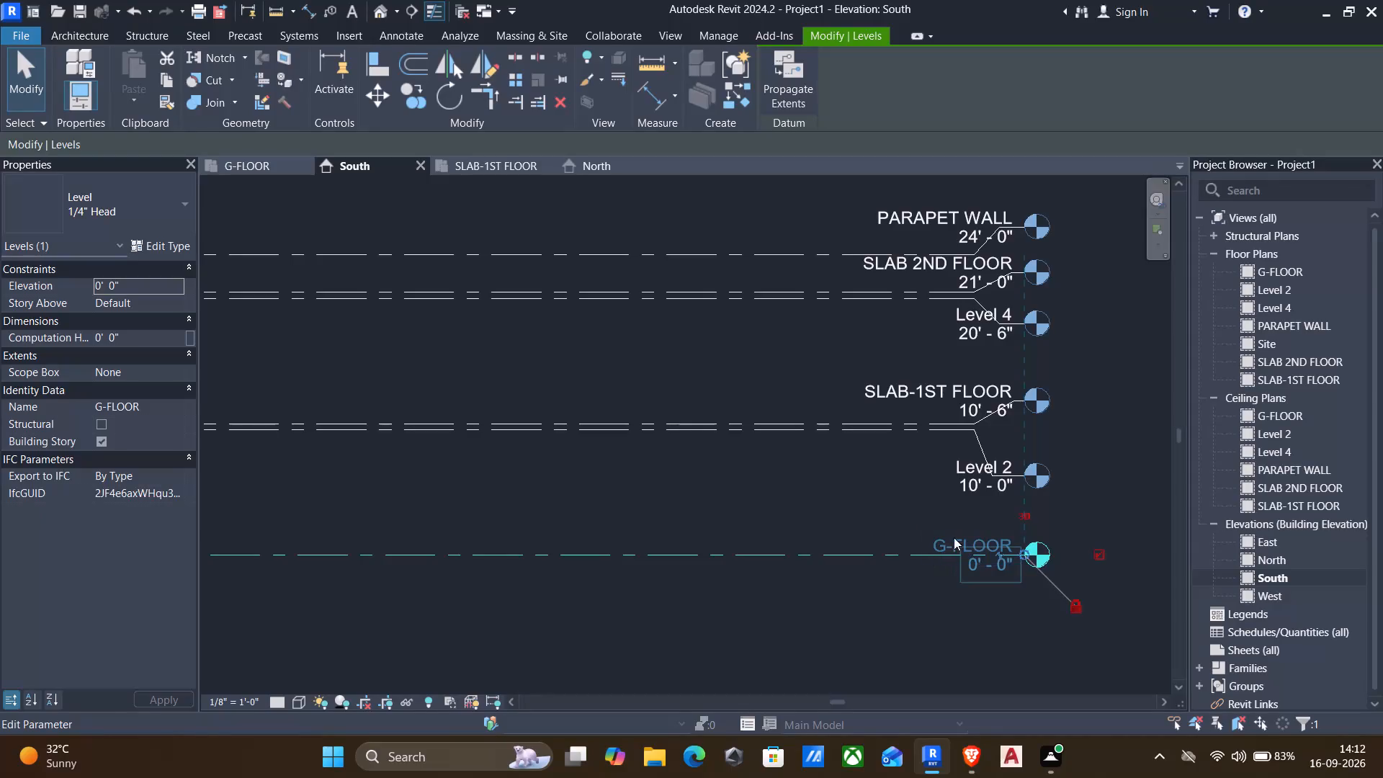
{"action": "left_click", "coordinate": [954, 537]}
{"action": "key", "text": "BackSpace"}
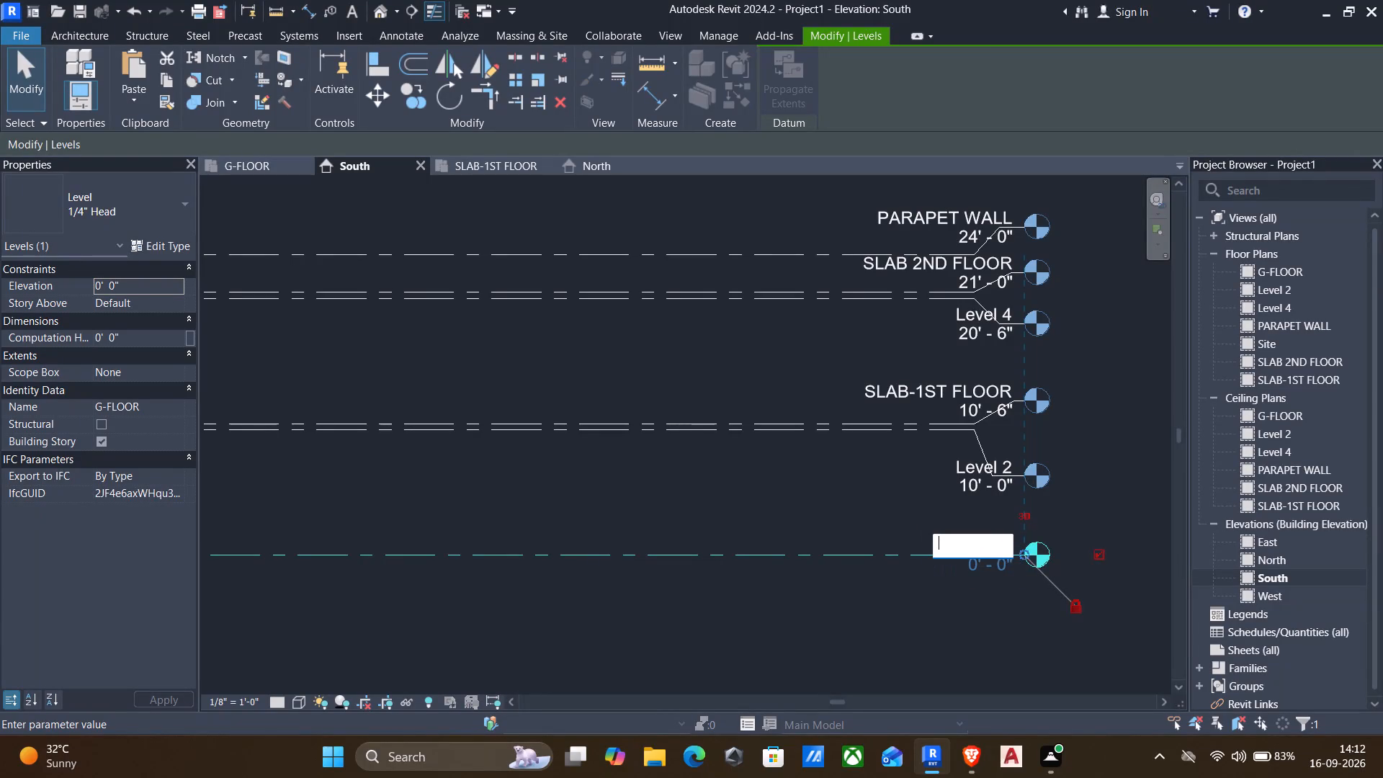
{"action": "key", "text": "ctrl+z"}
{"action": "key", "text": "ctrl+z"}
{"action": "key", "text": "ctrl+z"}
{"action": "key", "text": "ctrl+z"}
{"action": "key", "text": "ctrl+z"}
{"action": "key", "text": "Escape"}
Undo the level renames and the last two added levels until only Levels 1 to 4 with default names remain.
{"action": "key", "text": "ctrl+z"}
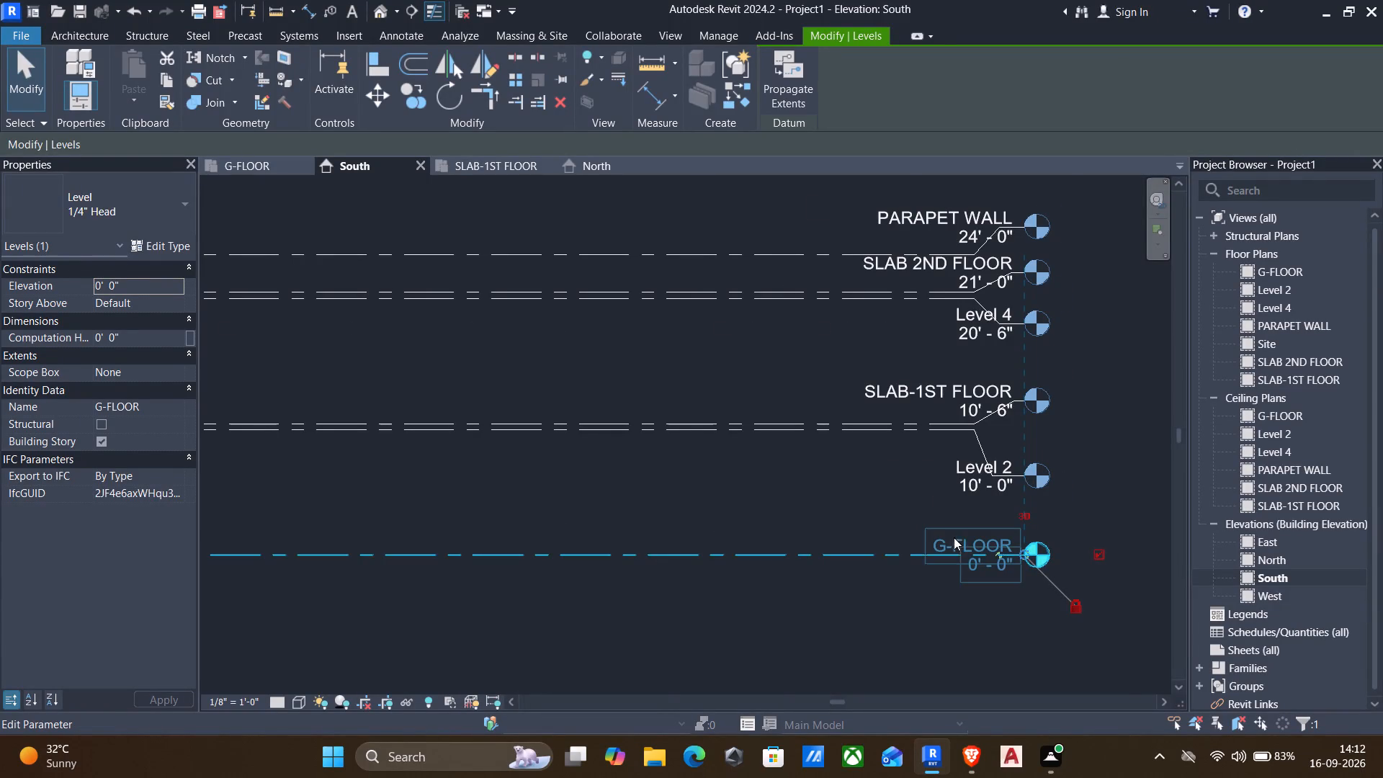
{"action": "key", "text": "ctrl+z"}
{"action": "key", "text": "ctrl+z"}
{"action": "key", "text": "ctrl+z"}
{"action": "key", "text": "ctrl+z"}
{"action": "key", "text": "ctrl+z"}
{"action": "key", "text": "ctrl+z"}
{"action": "key", "text": "ctrl+z"}
{"action": "key", "text": "ctrl+z"}
{"action": "key", "text": "ctrl+z"}
{"action": "key", "text": "ctrl+z"}
{"action": "key", "text": "ctrl+z"}
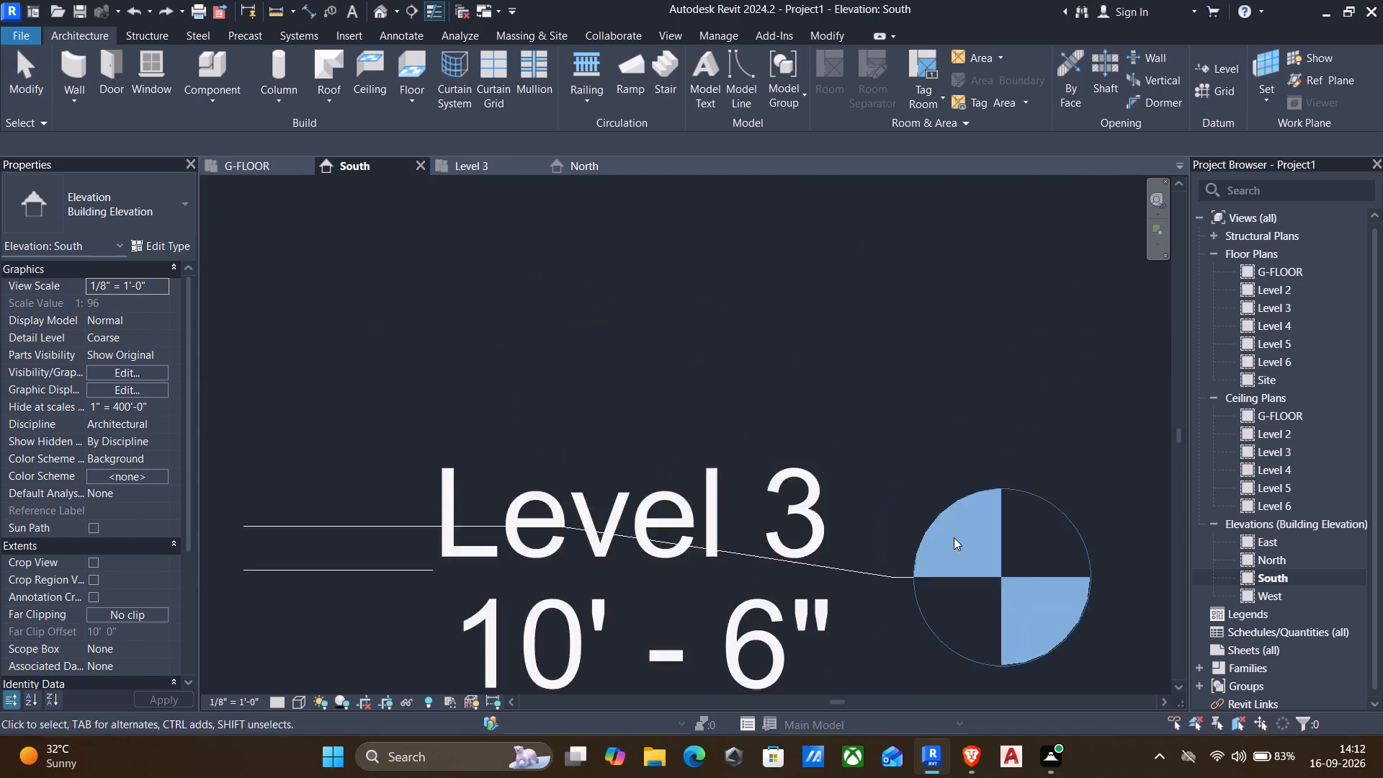
{"action": "key", "text": "ctrl+z"}
{"action": "key", "text": "ctrl+z"}
{"action": "key", "text": "ctrl+z"}
{"action": "key", "text": "ctrl+z"}
{"action": "key", "text": "ctrl+z"}
{"action": "key", "text": "ctrl+z"}
{"action": "key", "text": "ctrl+z"}
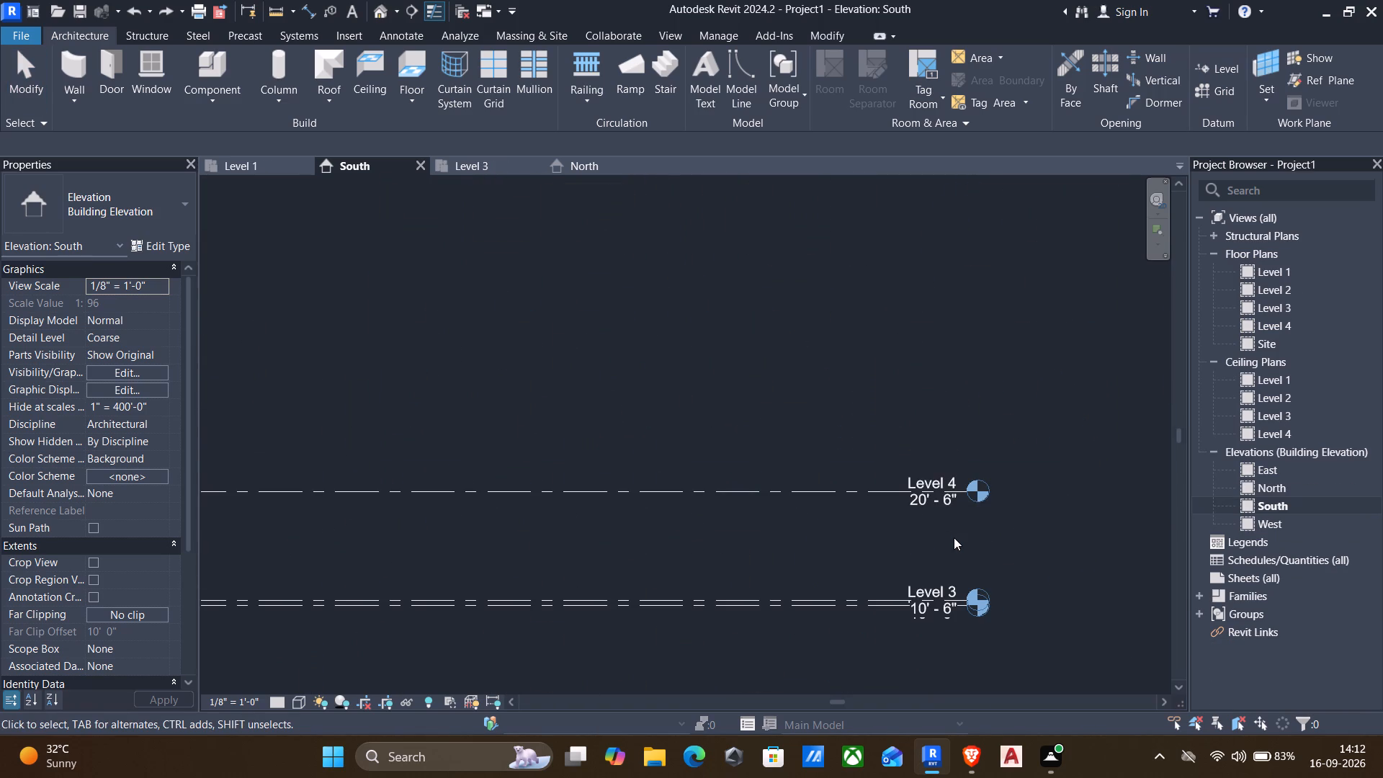
Draw a new level across the full width of Level 4 in the South elevation with a 6" offset above it.
{"action": "scroll", "coordinate": [954, 537], "scroll_direction": "down", "scroll_amount": 2}
{"action": "middle_click_drag", "start_coordinate": [856, 593], "coordinate": [910, 447]}
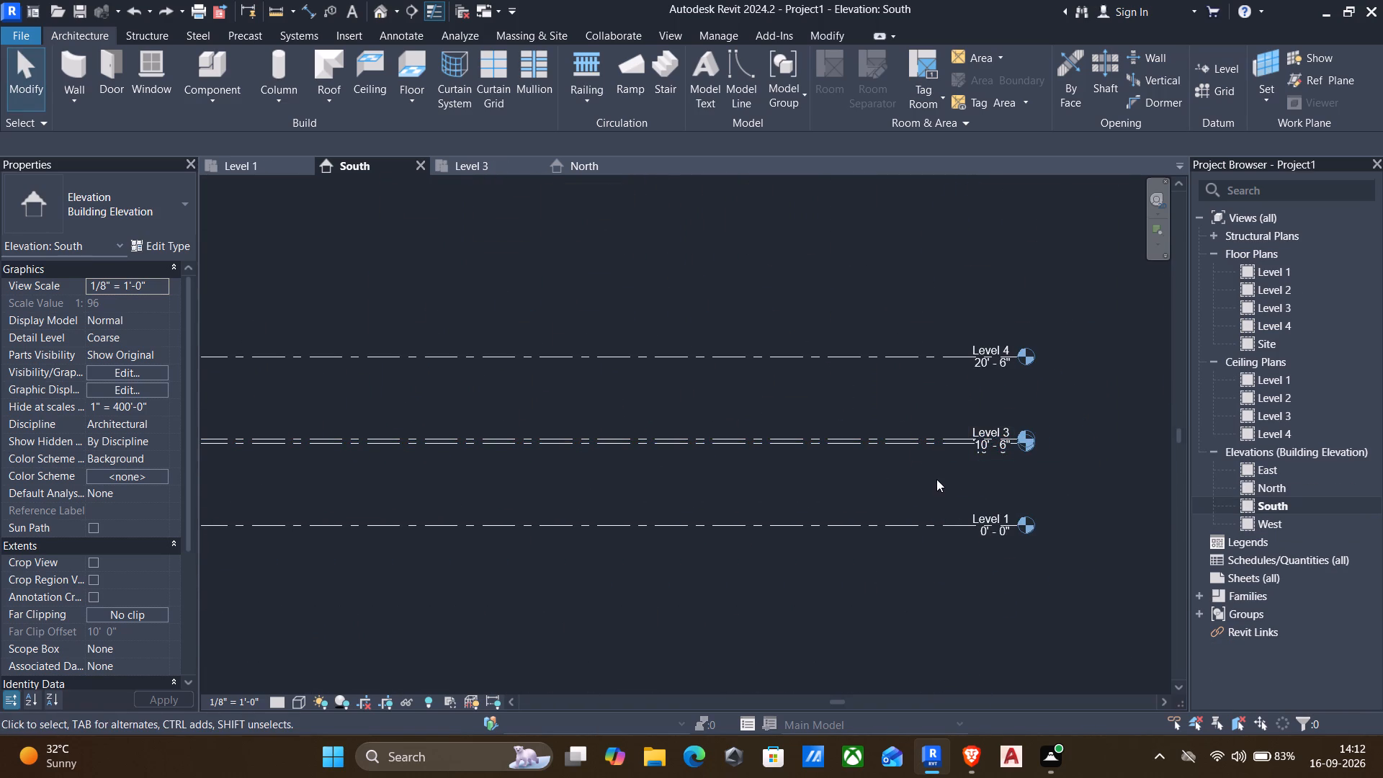
{"action": "scroll", "coordinate": [936, 444], "scroll_direction": "up", "scroll_amount": 2}
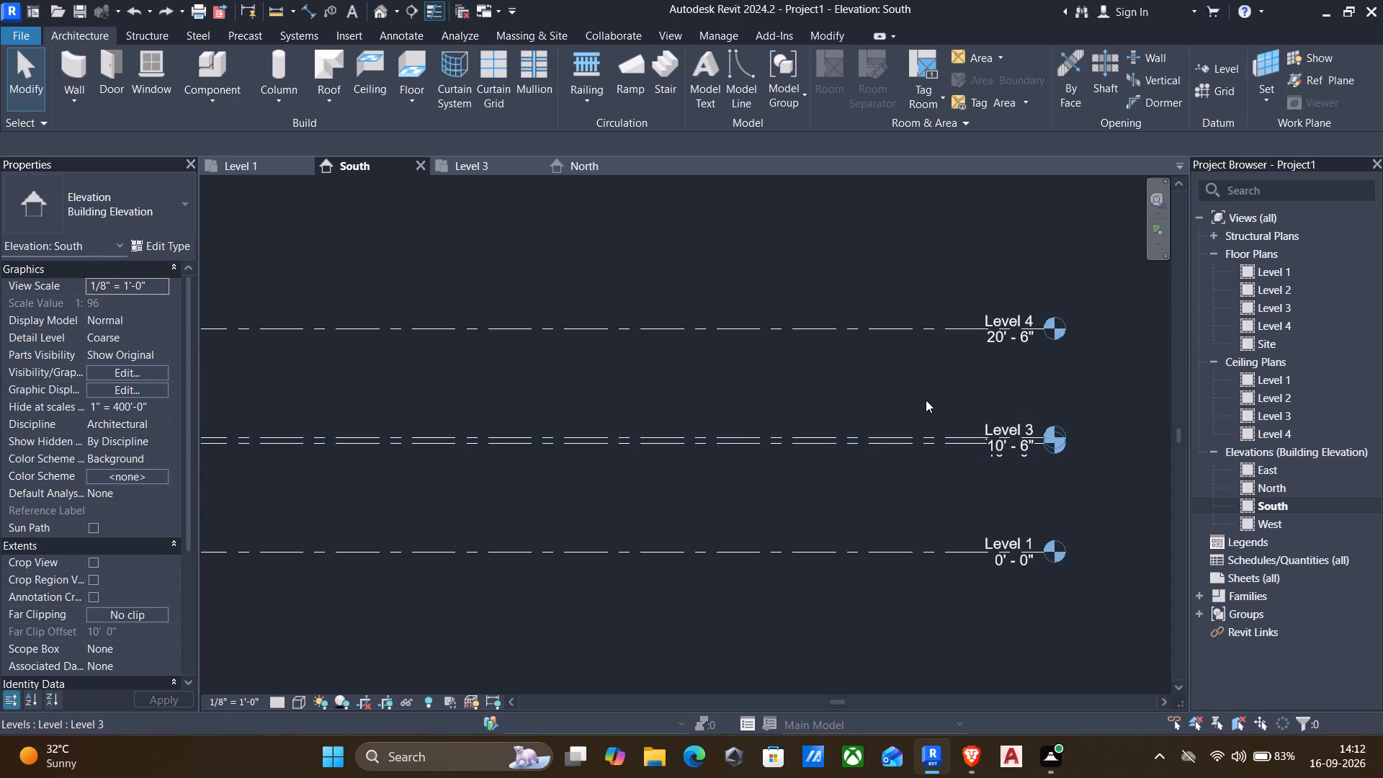
{"action": "middle_click_drag", "start_coordinate": [894, 337], "coordinate": [959, 401]}
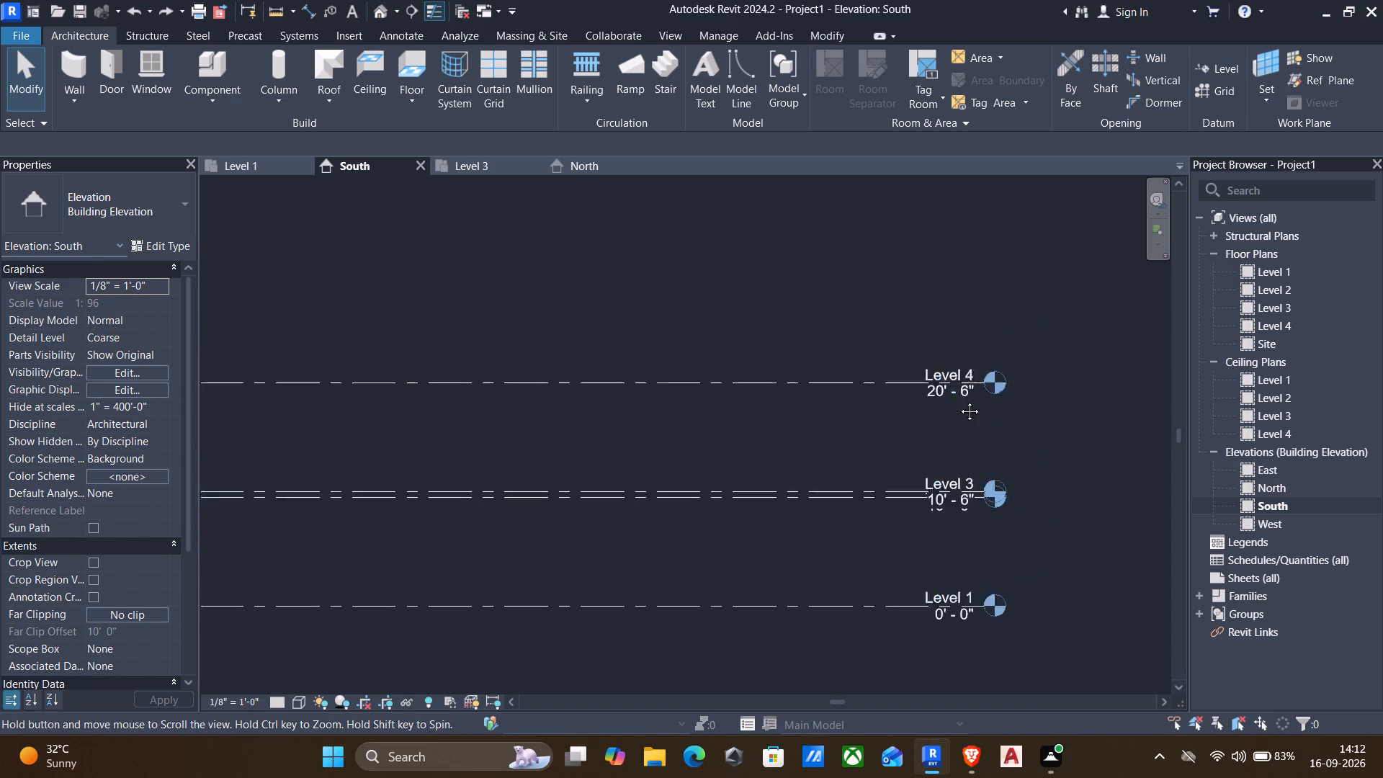
{"action": "middle_click_drag", "start_coordinate": [959, 401], "coordinate": [1165, 404]}
{"action": "scroll", "coordinate": [834, 399], "scroll_direction": "down", "scroll_amount": 1}
{"action": "key", "text": "l"}
{"action": "key", "text": "l"}
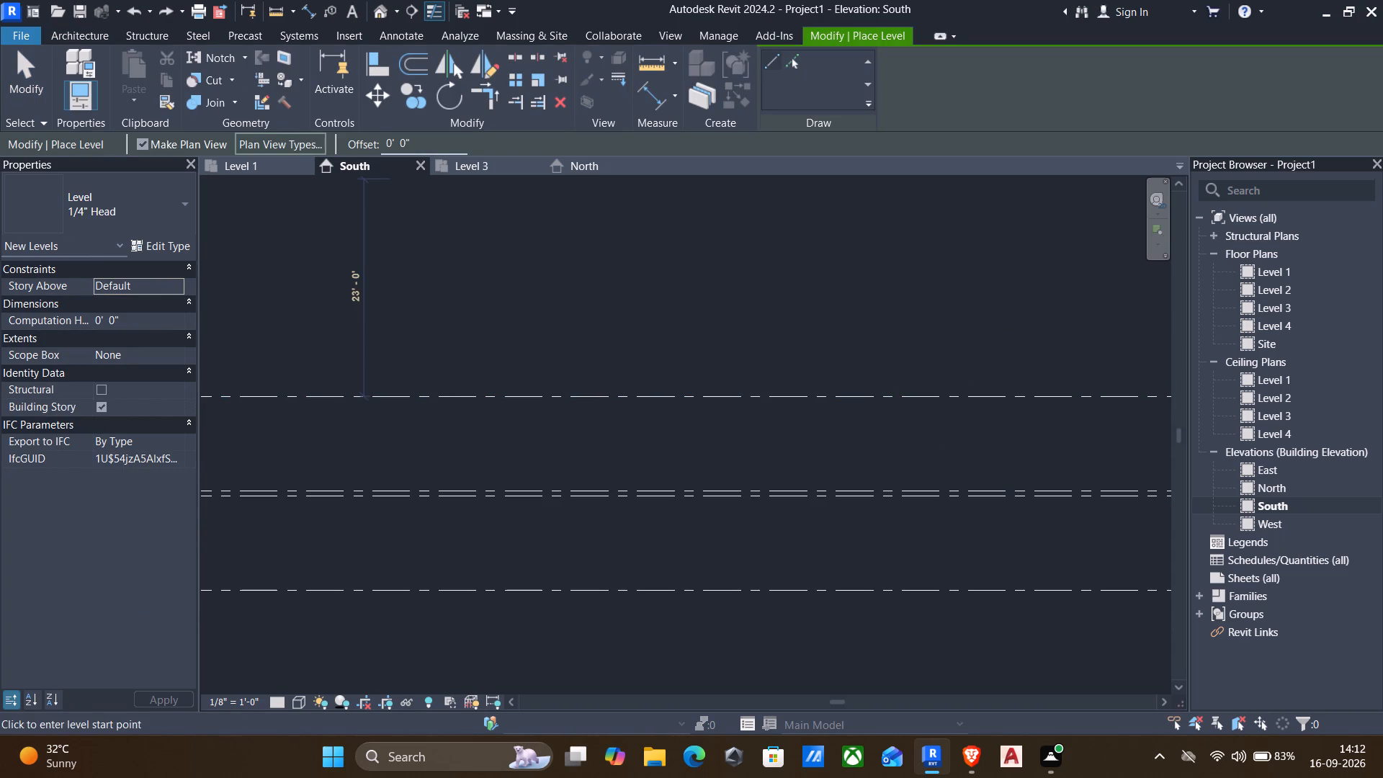
{"action": "left_click_drag", "start_coordinate": [419, 149], "coordinate": [339, 146]}
{"action": "type", "text": "6\""}
{"action": "key", "text": "Return"}
{"action": "scroll", "coordinate": [396, 238], "scroll_direction": "down", "scroll_amount": 3}
{"action": "middle_click_drag", "start_coordinate": [411, 281], "coordinate": [416, 282]}
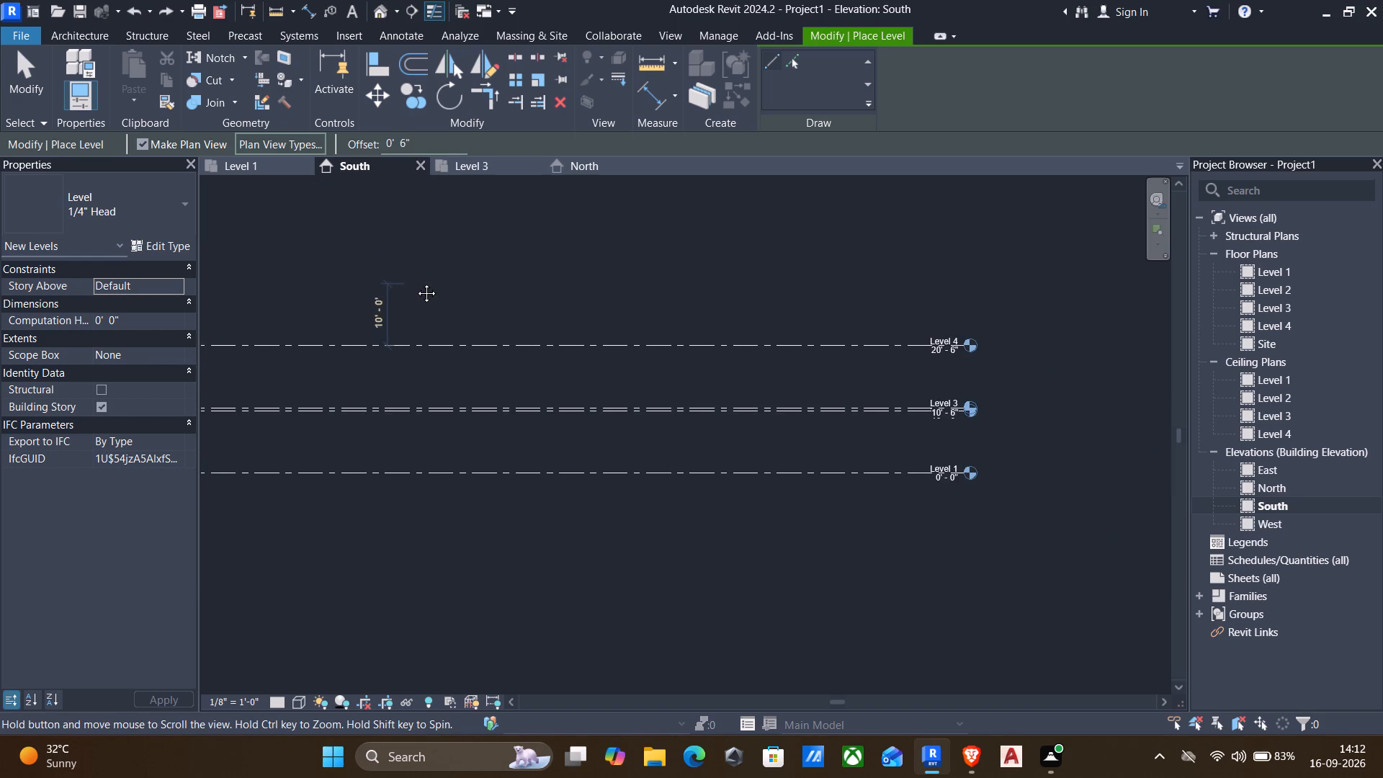
{"action": "middle_click_drag", "start_coordinate": [416, 282], "coordinate": [908, 296]}
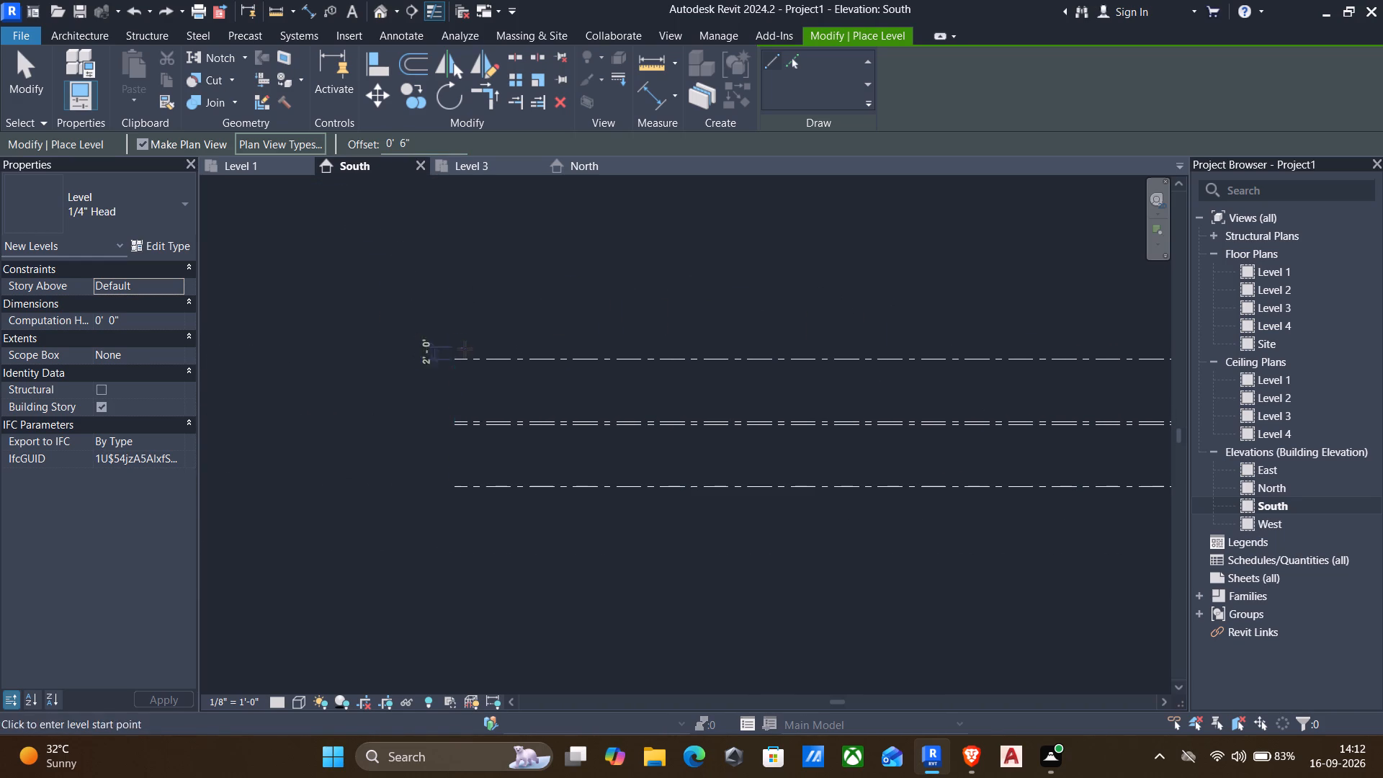
{"action": "left_click", "coordinate": [455, 359]}
{"action": "scroll", "coordinate": [543, 354], "scroll_direction": "down", "scroll_amount": 3}
{"action": "middle_click_drag", "start_coordinate": [678, 354], "coordinate": [538, 354]}
{"action": "scroll", "coordinate": [999, 371], "scroll_direction": "up", "scroll_amount": 2}
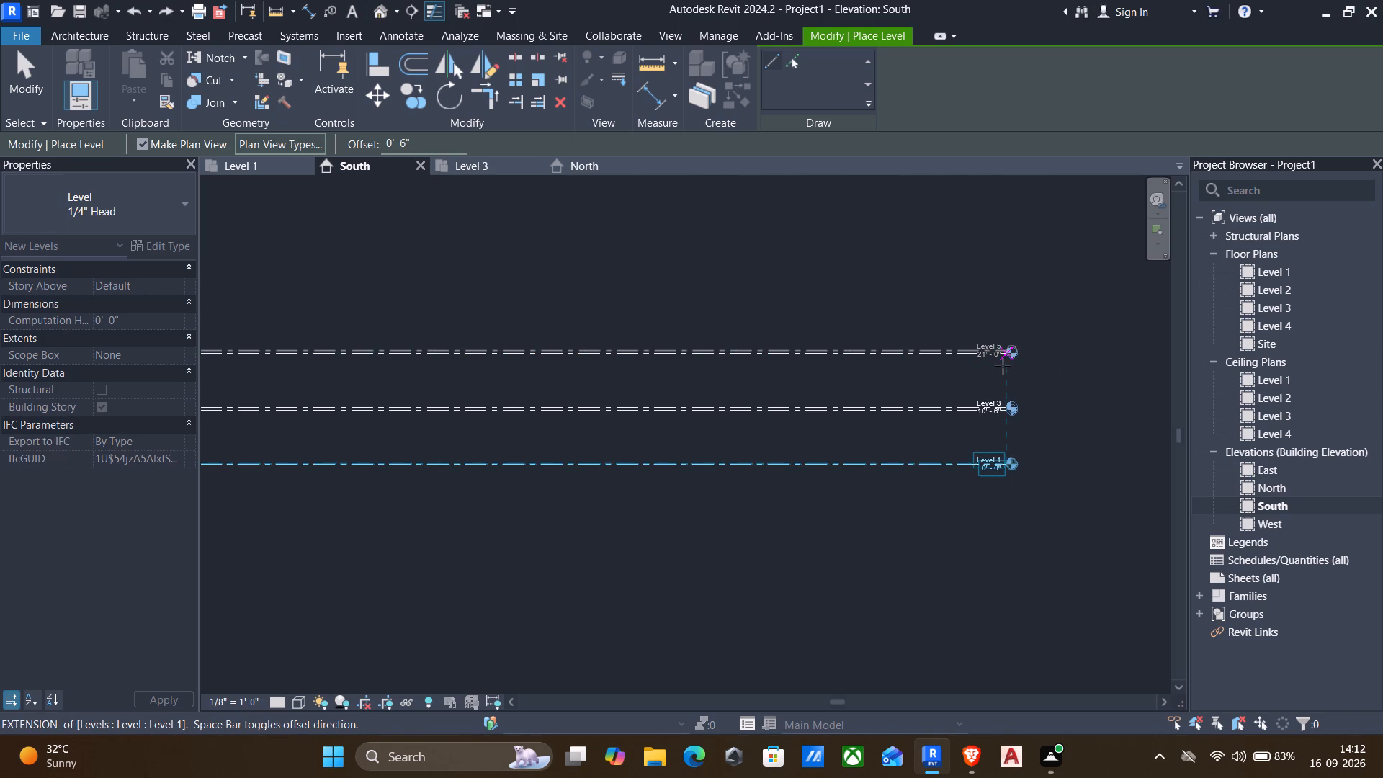
{"action": "left_click", "coordinate": [1005, 365]}
{"action": "key", "text": "Return"}
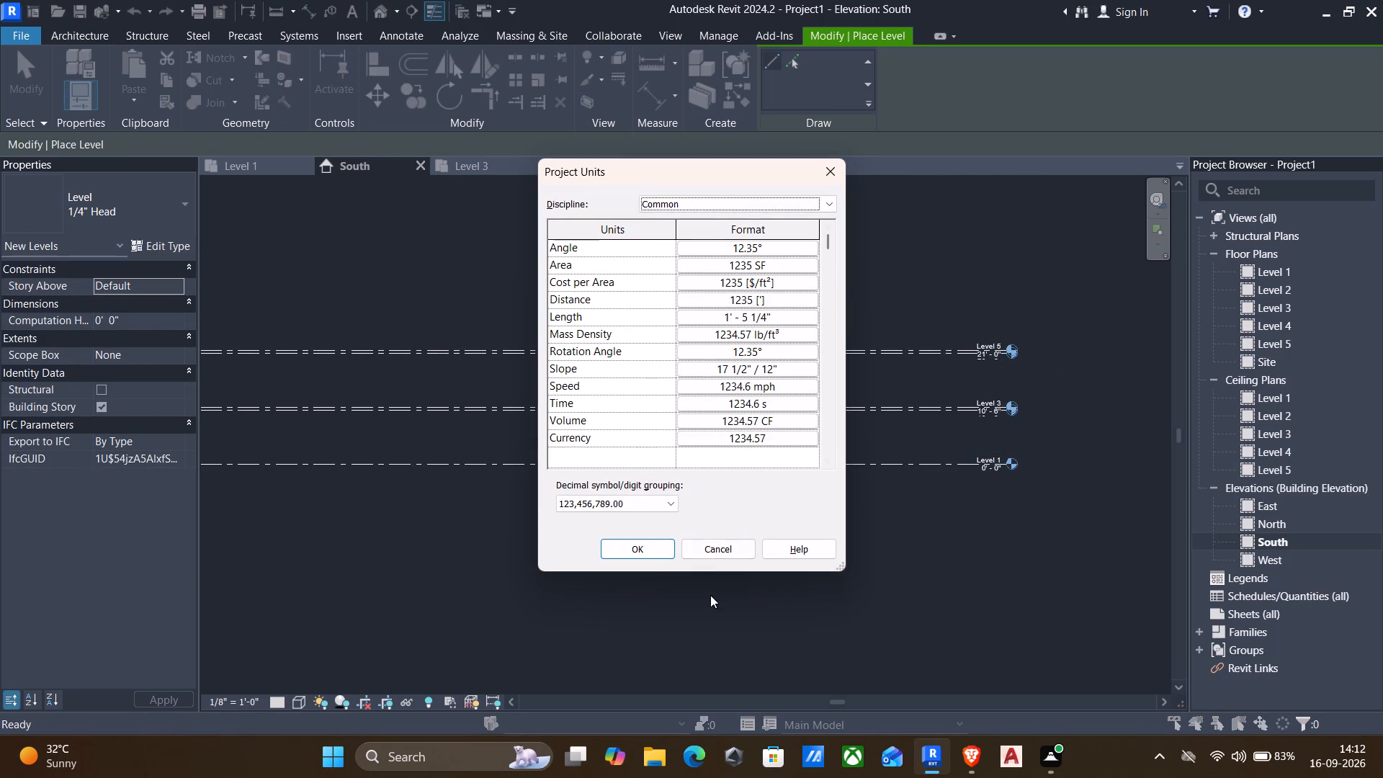
{"action": "left_click", "coordinate": [635, 548]}
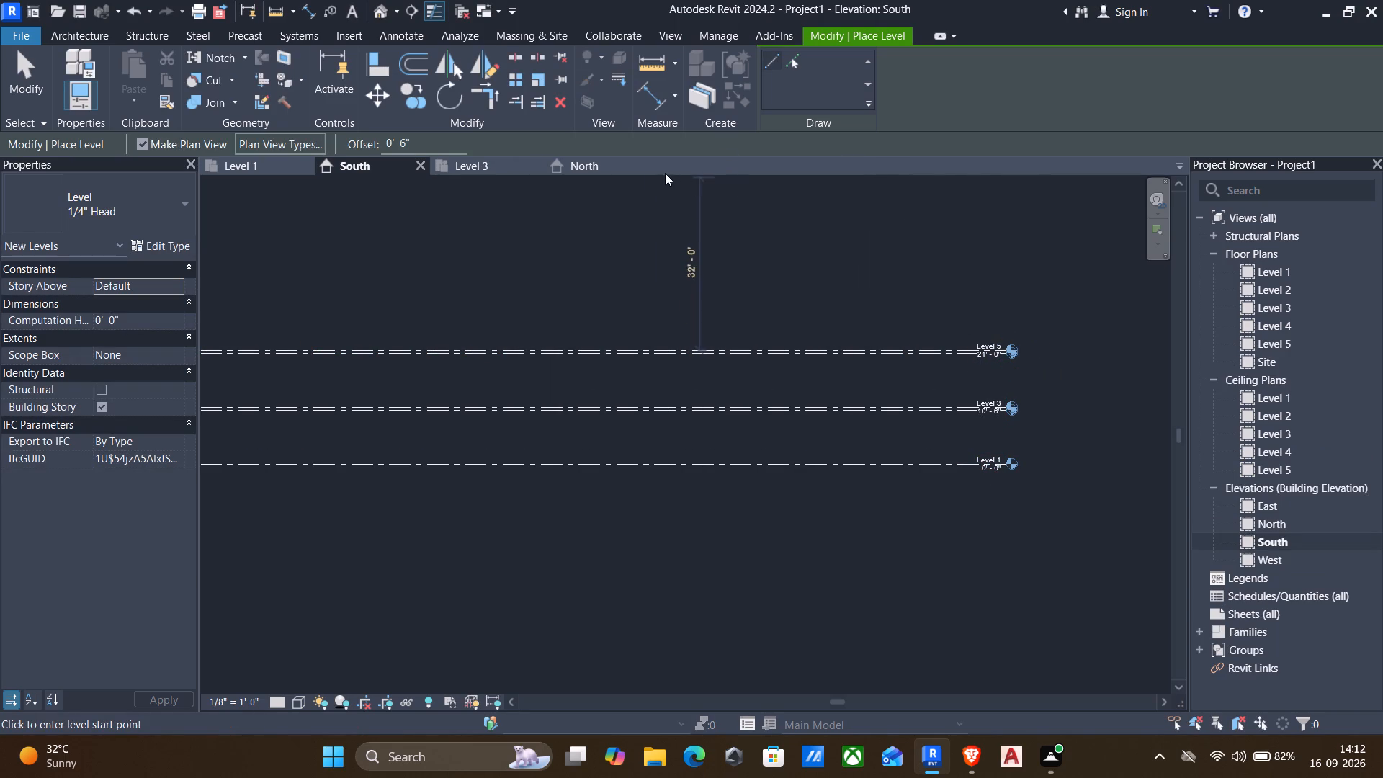
Draw another level along the full length of Level 5 with a 3' offset above it, and end level placement.
{"action": "type", "text": "LL"}
{"action": "left_click_drag", "start_coordinate": [426, 143], "coordinate": [295, 142]}
{"action": "type", "text": "3'"}
{"action": "key", "text": "Return"}
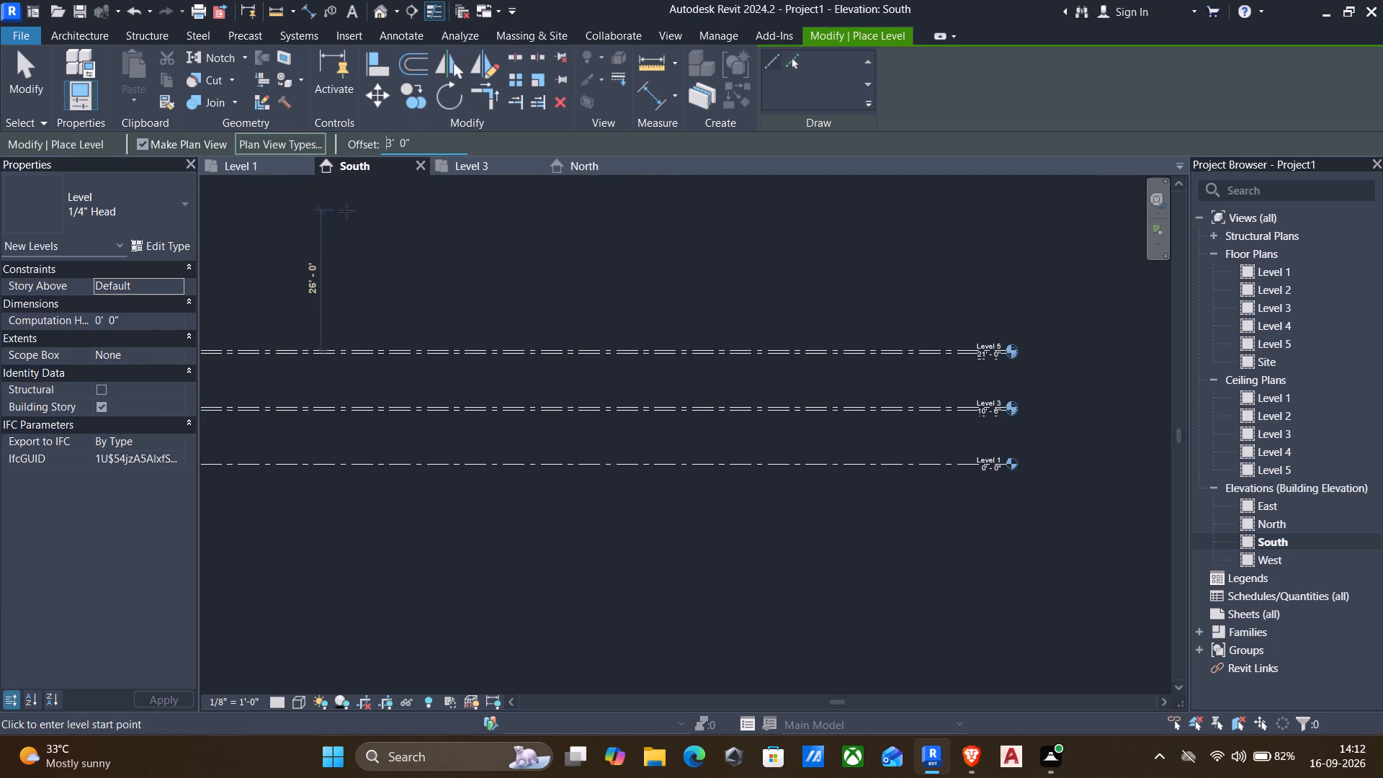
{"action": "middle_click_drag", "start_coordinate": [346, 211], "coordinate": [740, 228]}
{"action": "scroll", "coordinate": [540, 368], "scroll_direction": "up", "scroll_amount": 6}
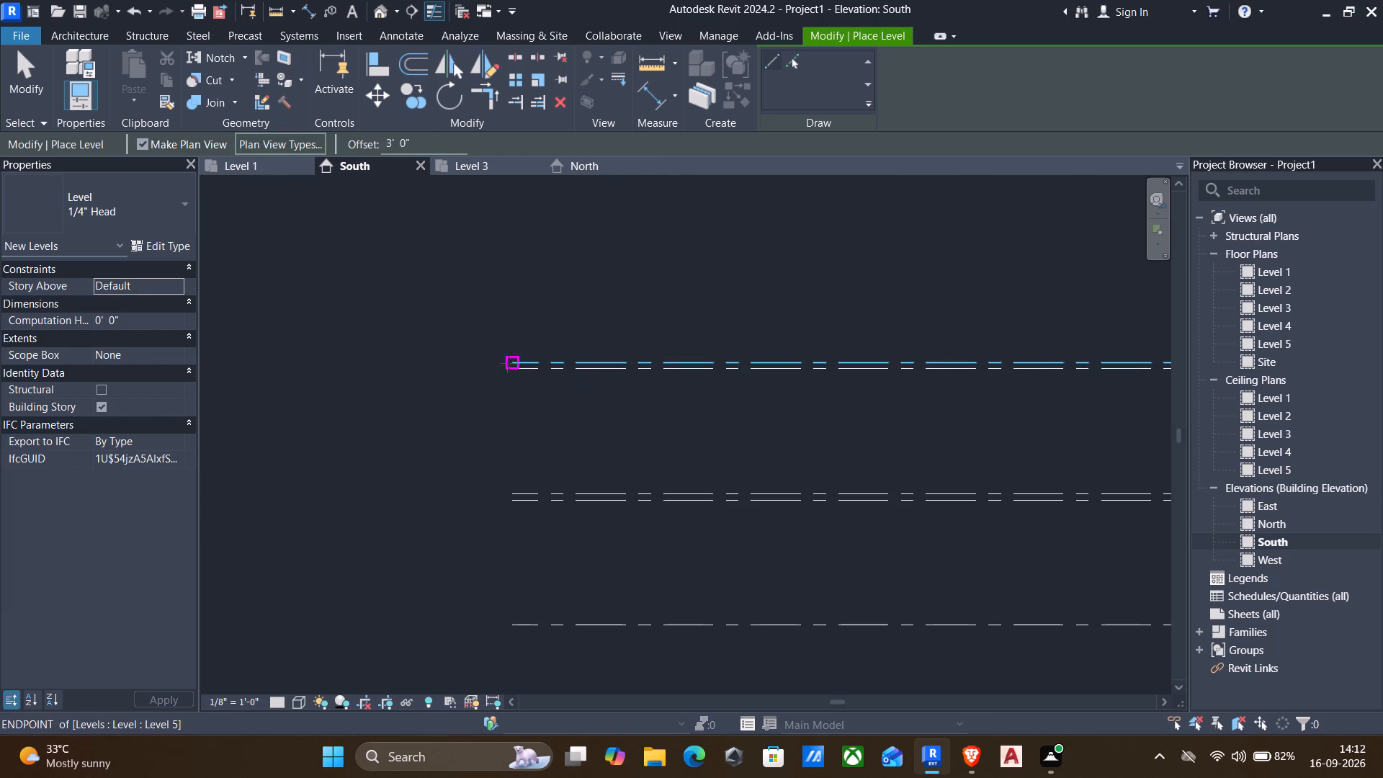
{"action": "left_click", "coordinate": [514, 357]}
{"action": "scroll", "coordinate": [537, 344], "scroll_direction": "down", "scroll_amount": 3}
{"action": "middle_click_drag", "start_coordinate": [704, 334], "coordinate": [501, 343]}
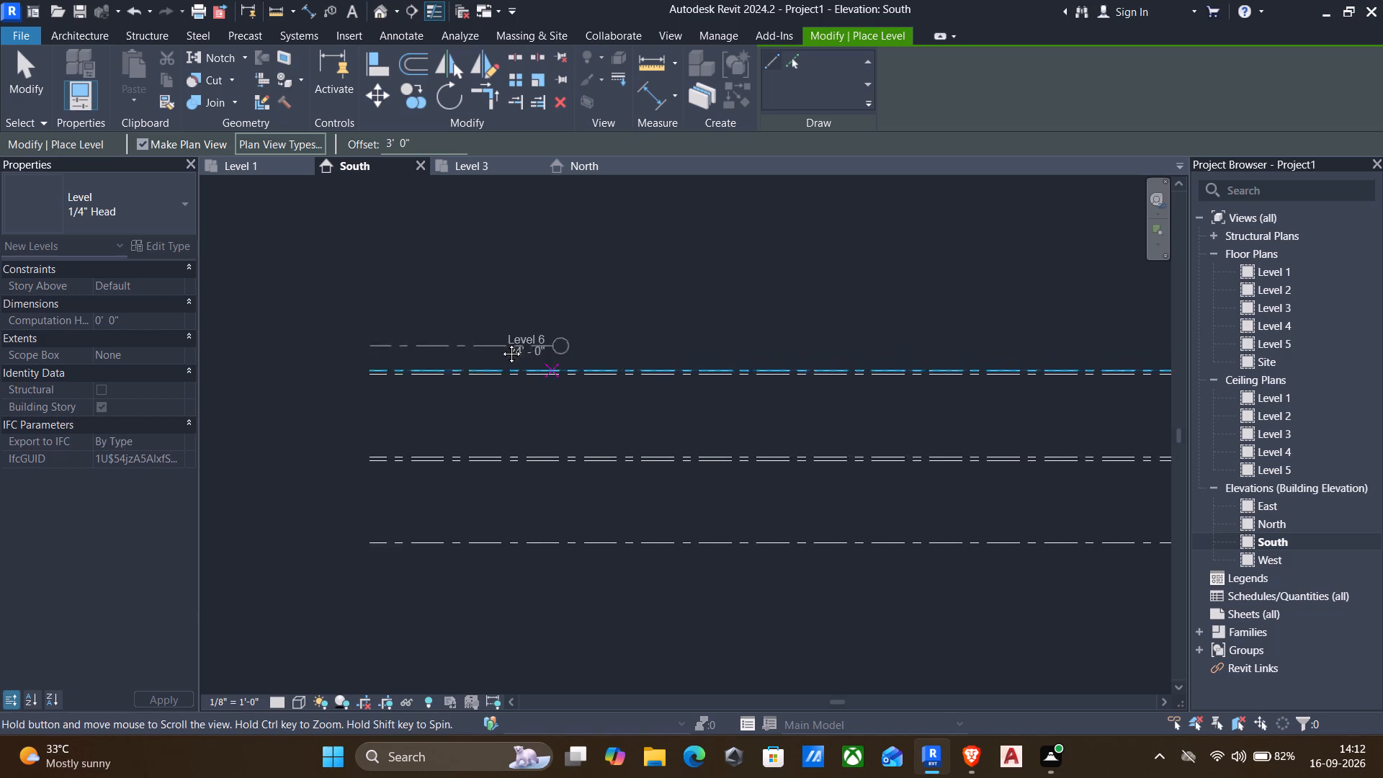
{"action": "middle_click_drag", "start_coordinate": [501, 343], "coordinate": [354, 321]}
{"action": "scroll", "coordinate": [457, 323], "scroll_direction": "down", "scroll_amount": 2}
{"action": "scroll", "coordinate": [650, 339], "scroll_direction": "down", "scroll_amount": 3}
{"action": "middle_click_drag", "start_coordinate": [967, 326], "coordinate": [901, 347]}
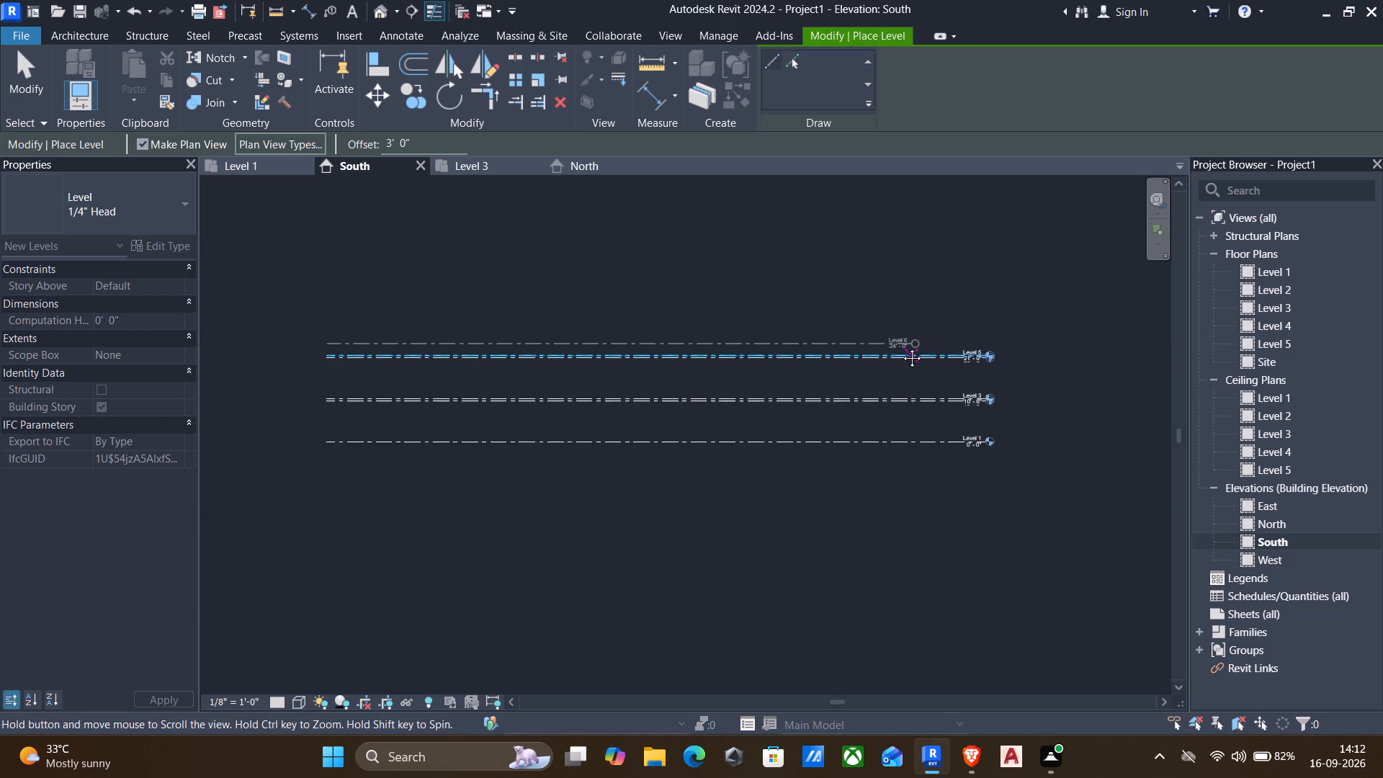
{"action": "middle_click_drag", "start_coordinate": [901, 347], "coordinate": [881, 354]}
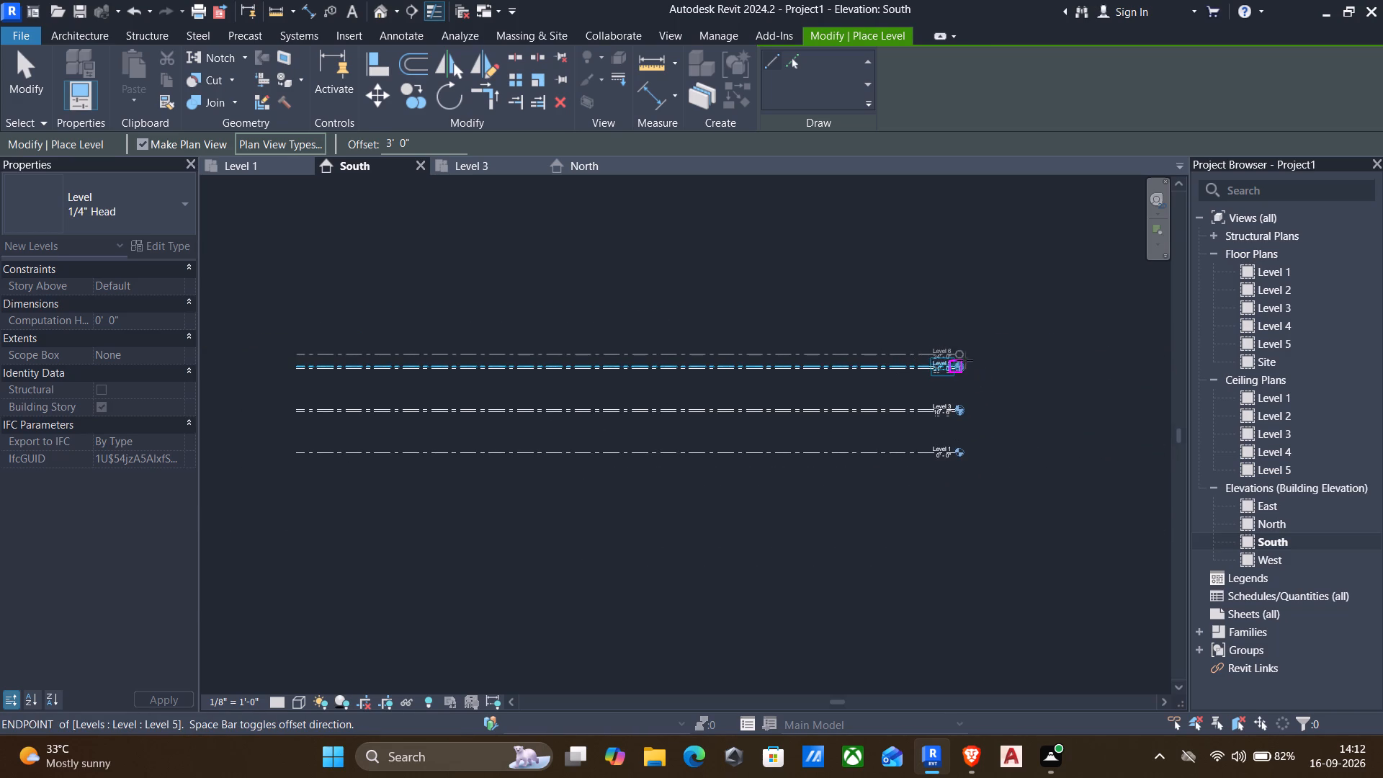
{"action": "left_click", "coordinate": [960, 361]}
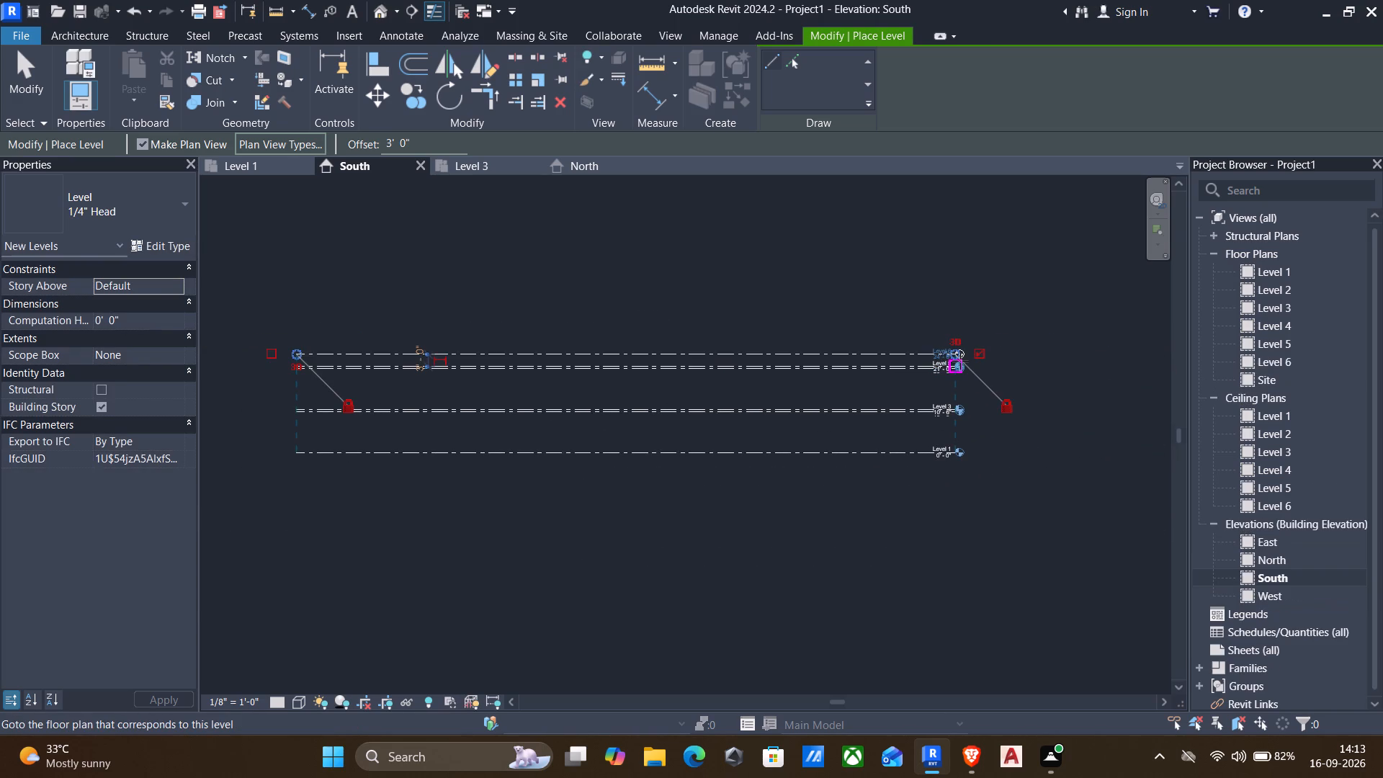
{"action": "key", "text": "Escape"}
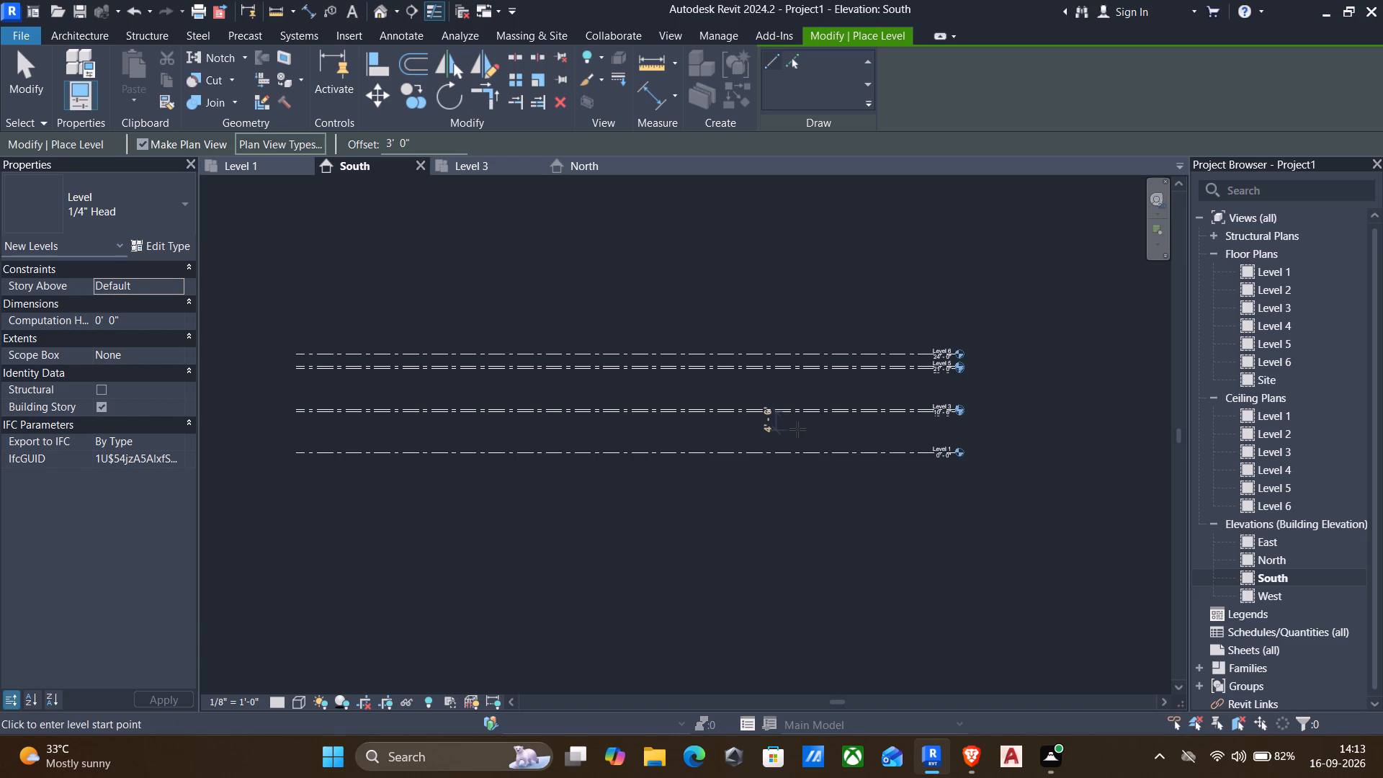
{"action": "key", "text": "Escape"}
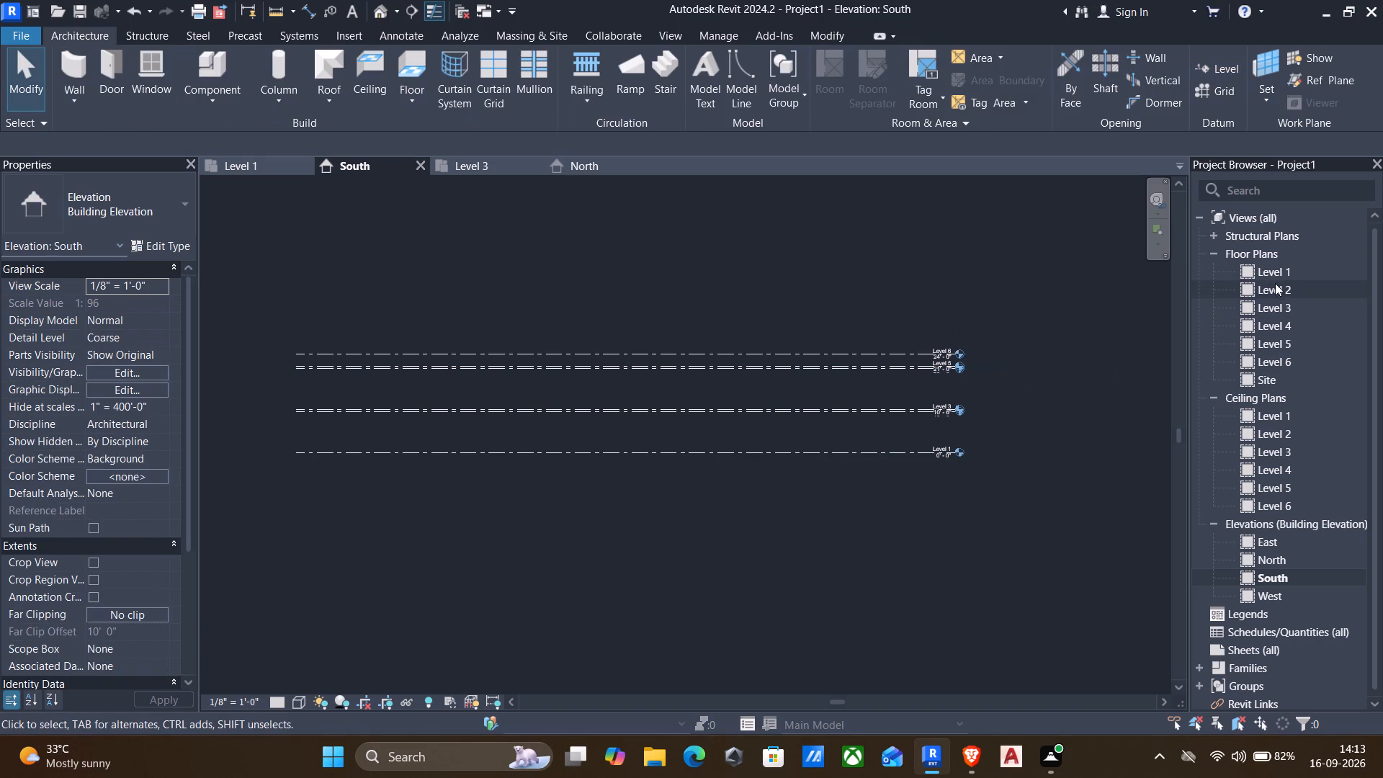
Open the Level 1 floor plan.
{"action": "double_click", "coordinate": [1278, 277]}
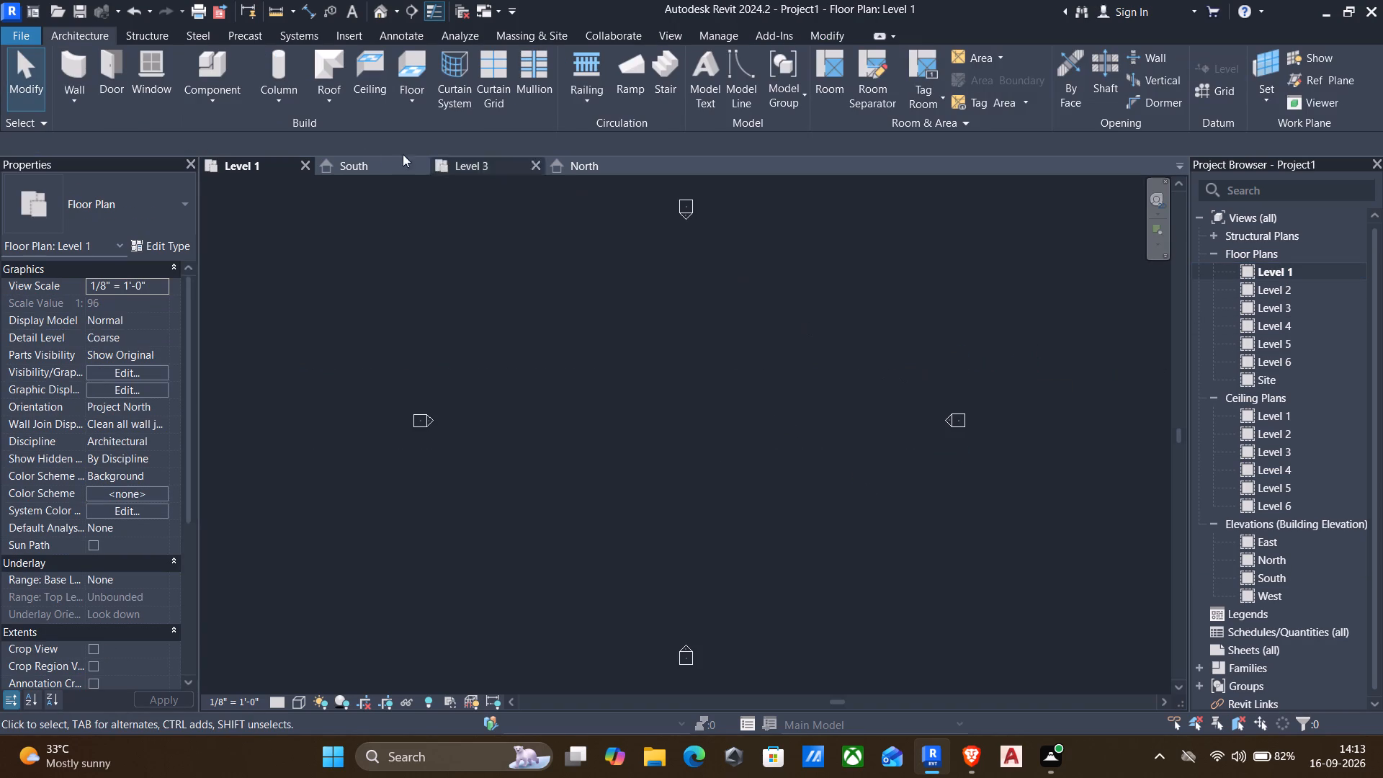
{"action": "middle_click", "coordinate": [797, 426]}
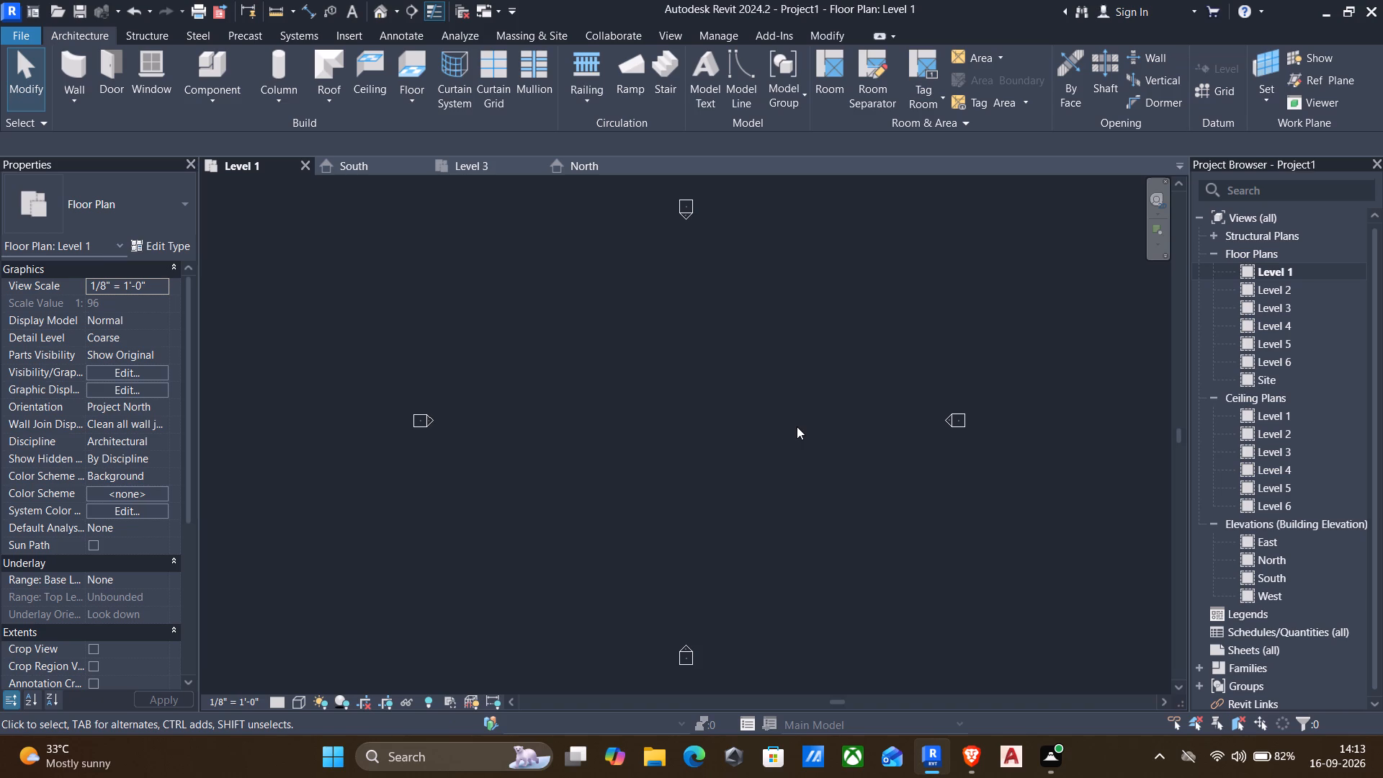
Start the Wall tool and duplicate the Generic - 8" basic wall type as 9" WALL.
{"action": "left_click", "coordinate": [77, 64]}
{"action": "left_click", "coordinate": [166, 247]}
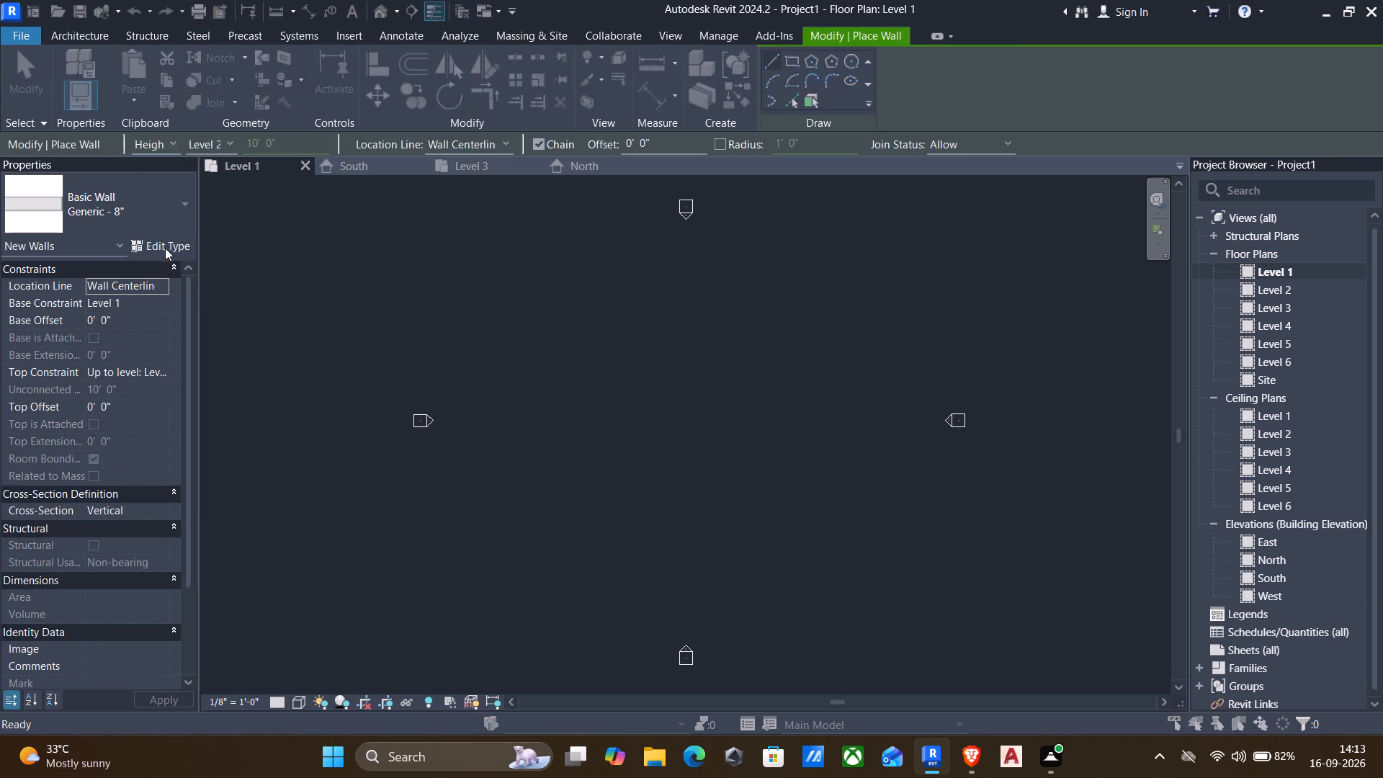
{"action": "left_click", "coordinate": [1132, 158]}
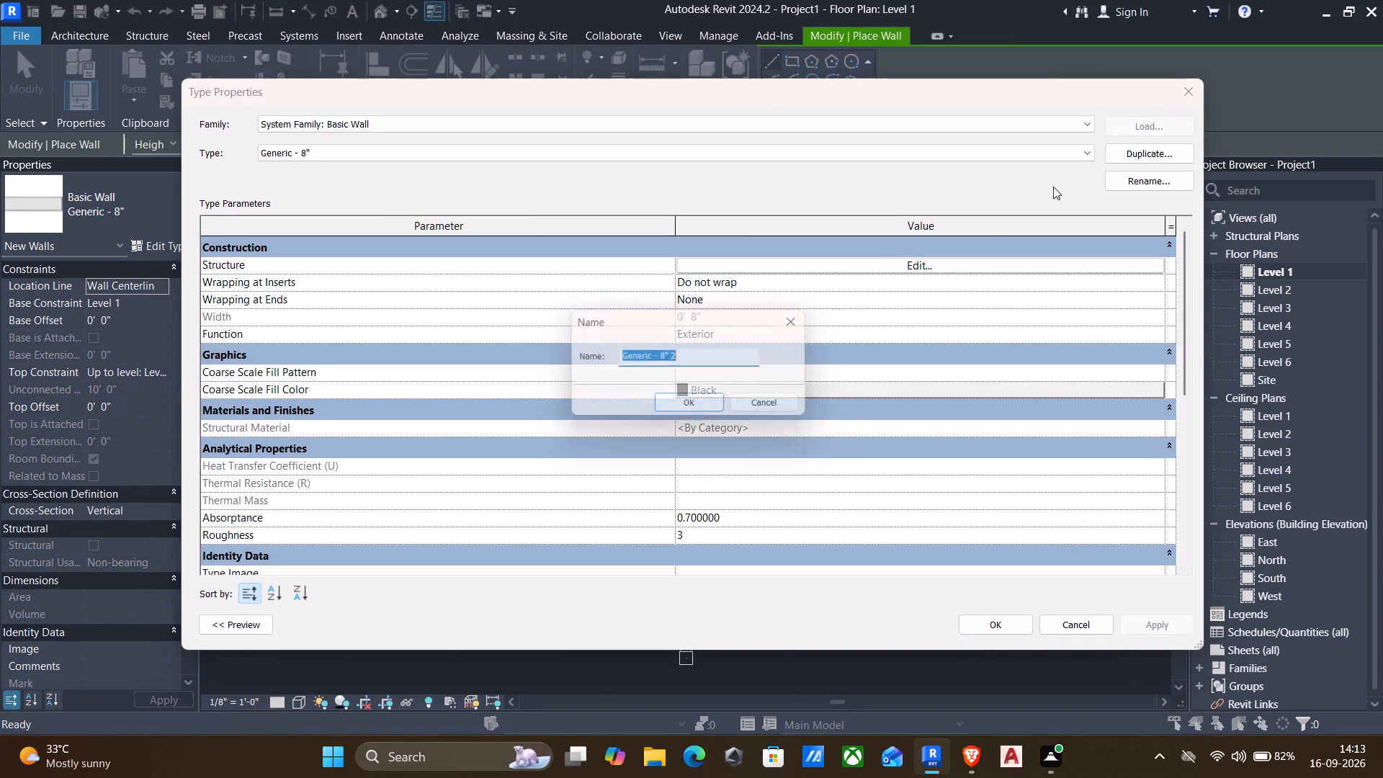
{"action": "key", "text": "BackSpace"}
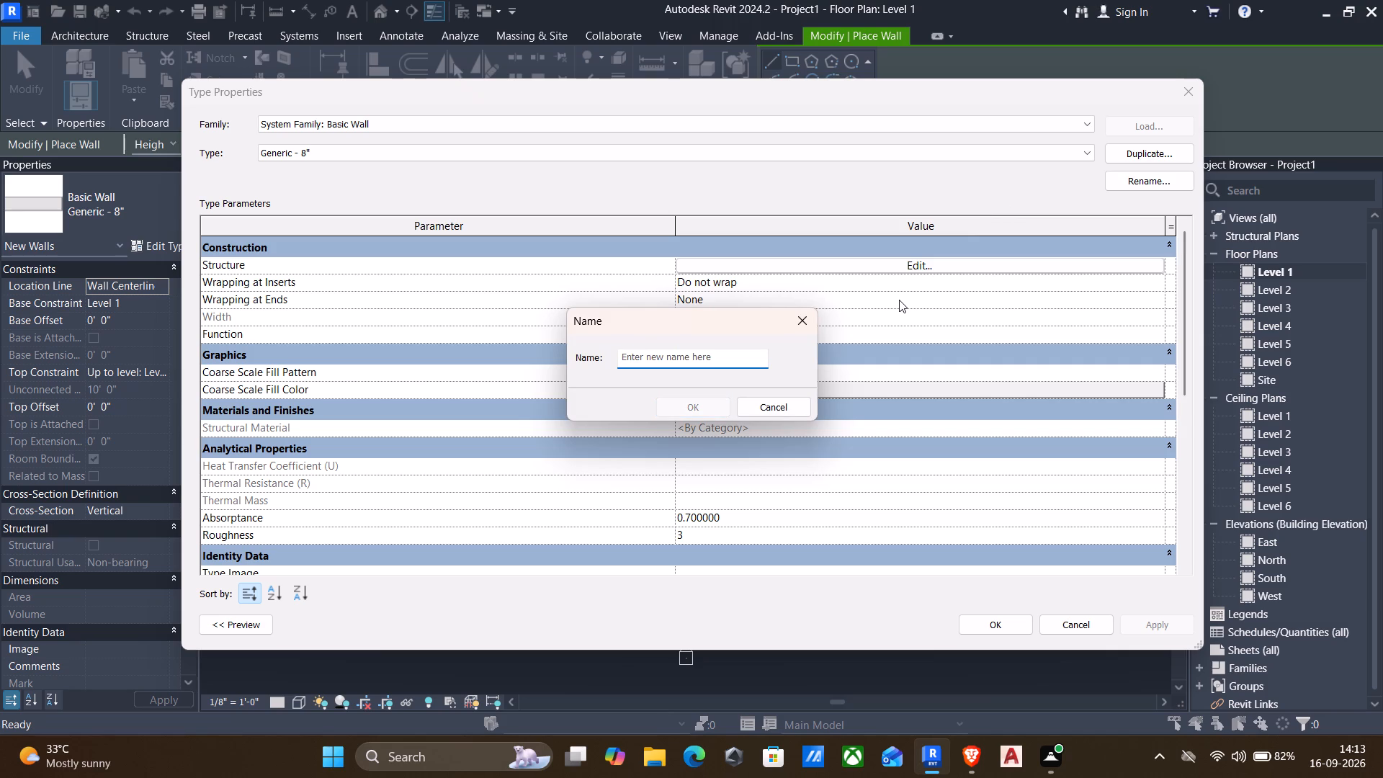
{"action": "key", "text": "9"}
{"action": "key", "text": "shift+quotedbl"}
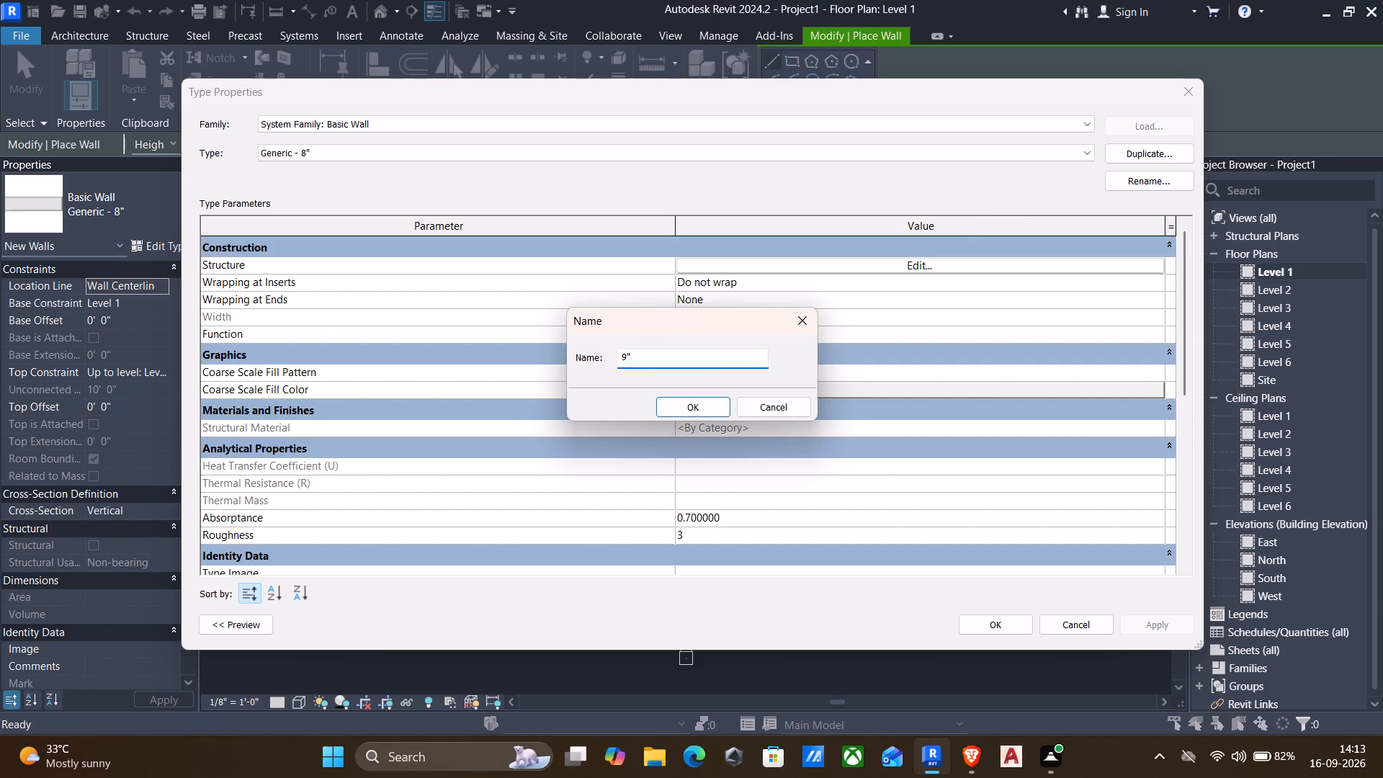
{"action": "key", "text": "space"}
{"action": "type", "text": "WALL"}
{"action": "key", "text": "Return"}
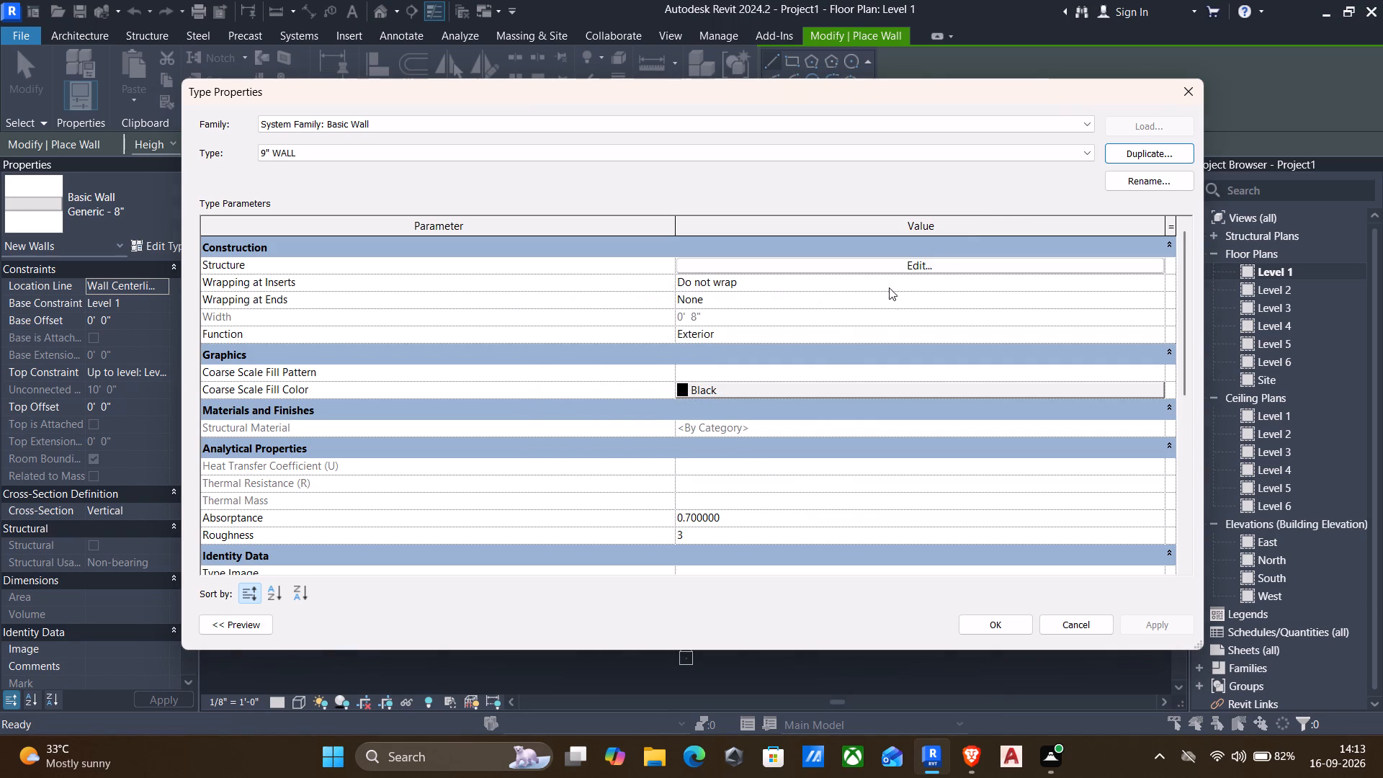
Set the structure layer thickness of the 9" WALL type to 9" and apply the change.
{"action": "left_click", "coordinate": [919, 267]}
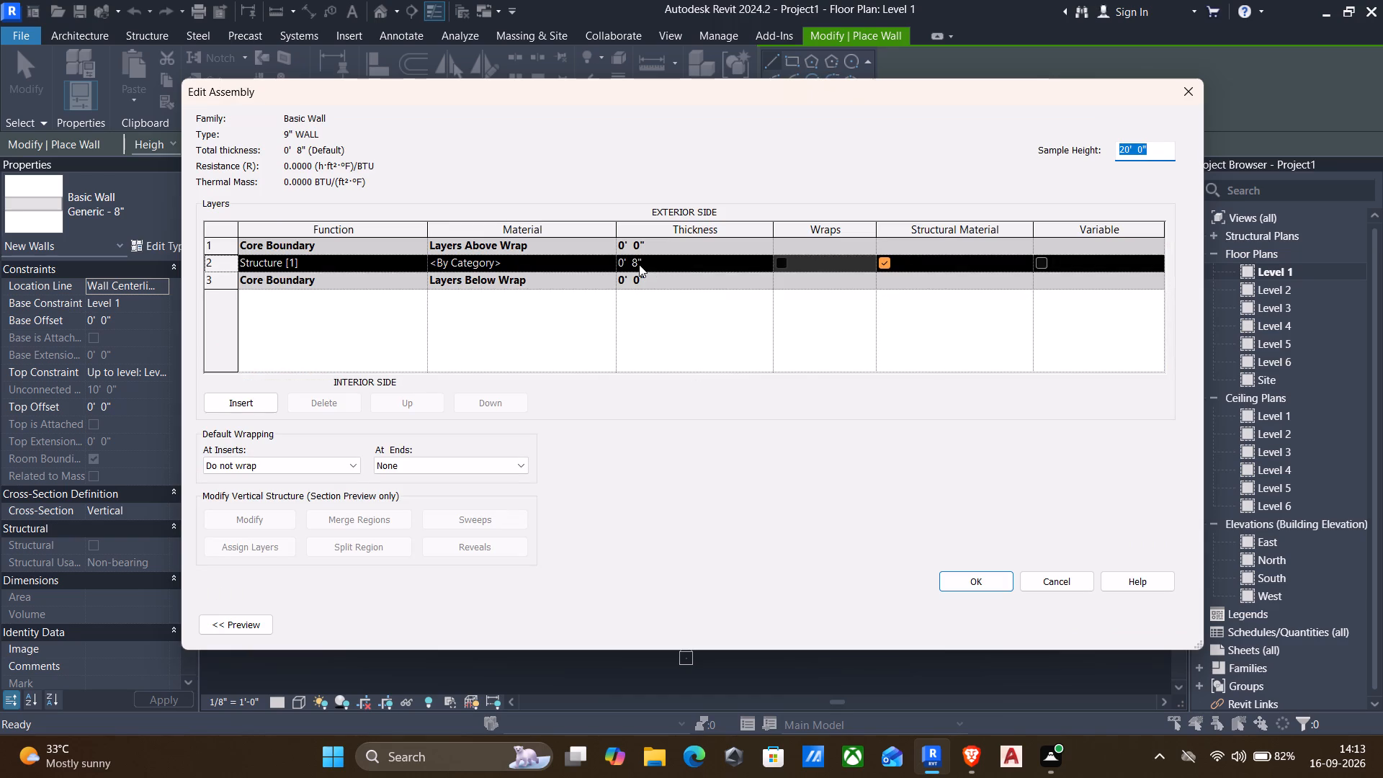
{"action": "left_click", "coordinate": [665, 267]}
{"action": "type", "text": "9\""}
{"action": "key", "text": "Return"}
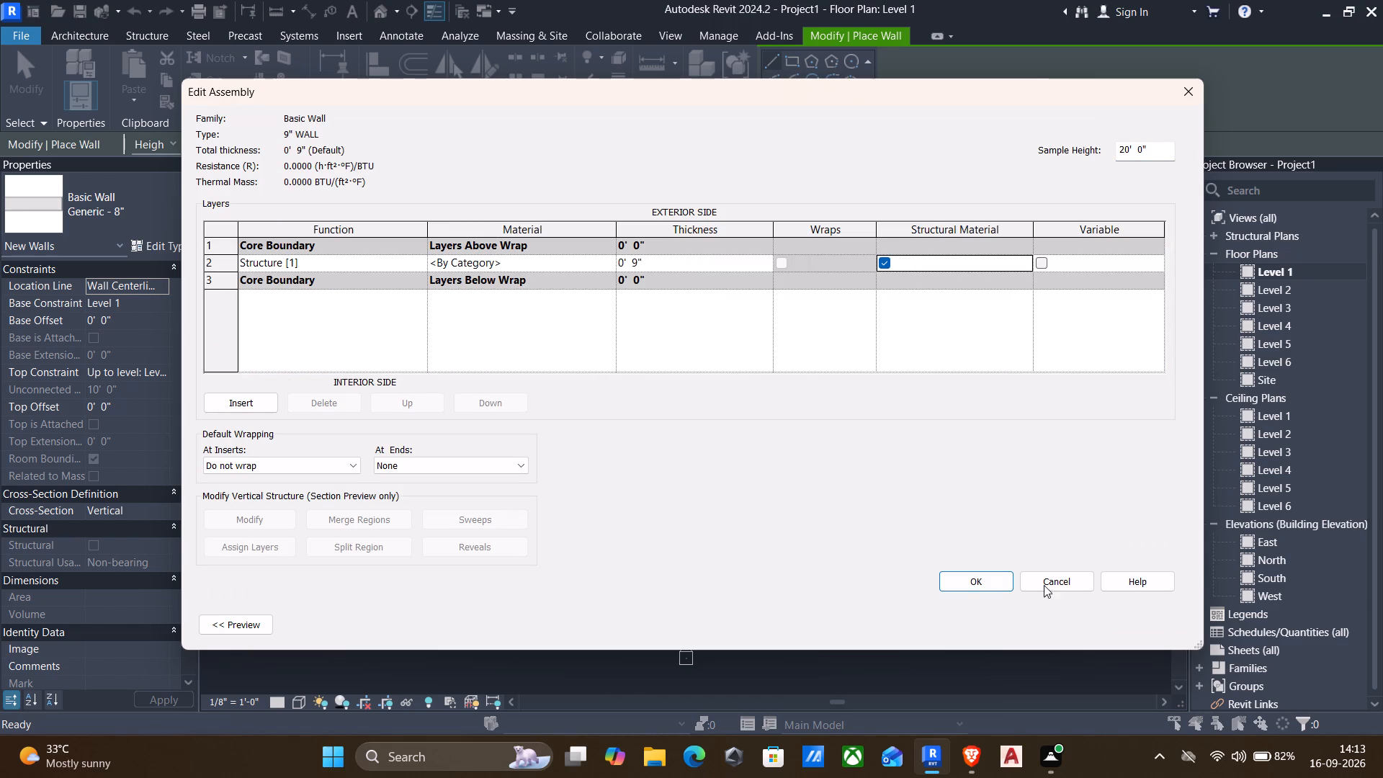
{"action": "left_click", "coordinate": [995, 582]}
{"action": "left_click", "coordinate": [1156, 615]}
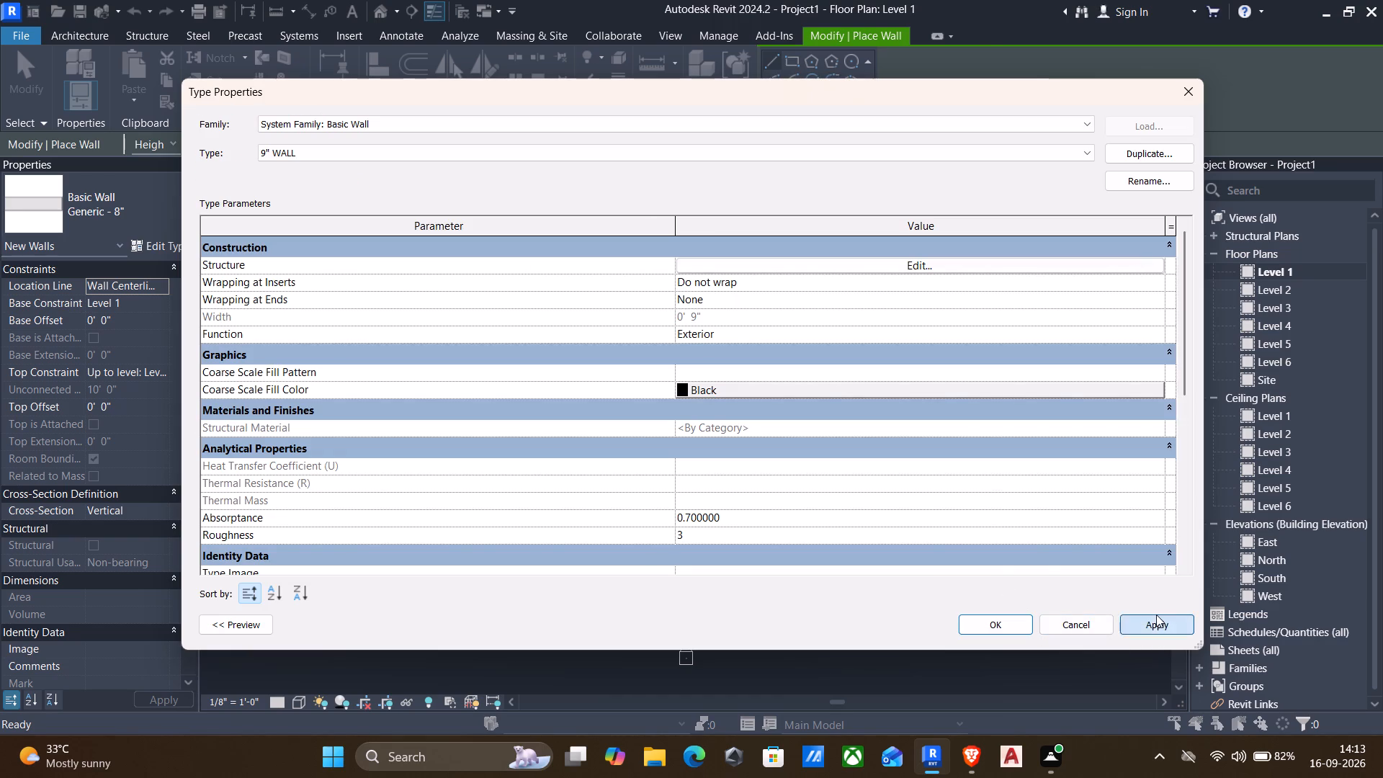
Duplicate the 9" WALL type as a new basic wall type named 4.5".
{"action": "left_click", "coordinate": [1152, 148]}
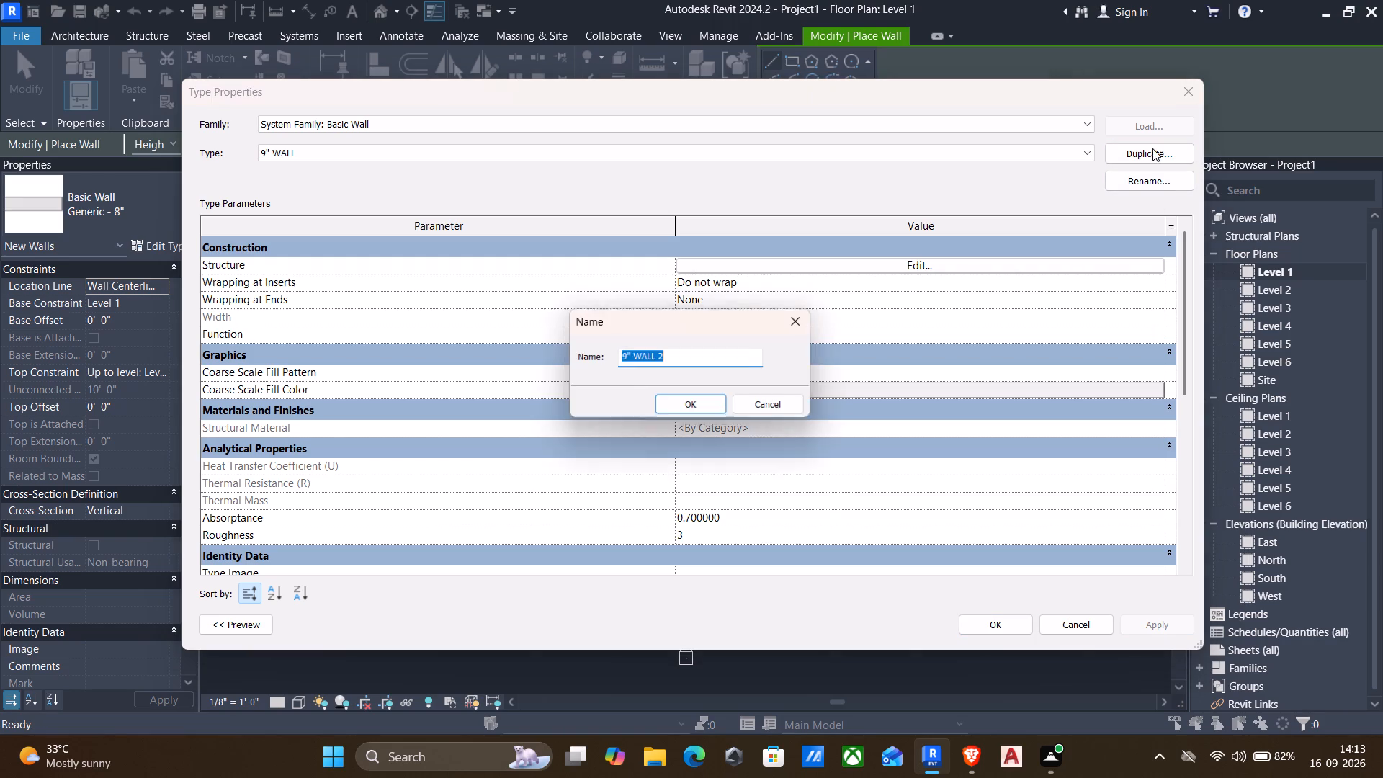
{"action": "key", "text": "BackSpace"}
{"action": "type", "text": "4.5\""}
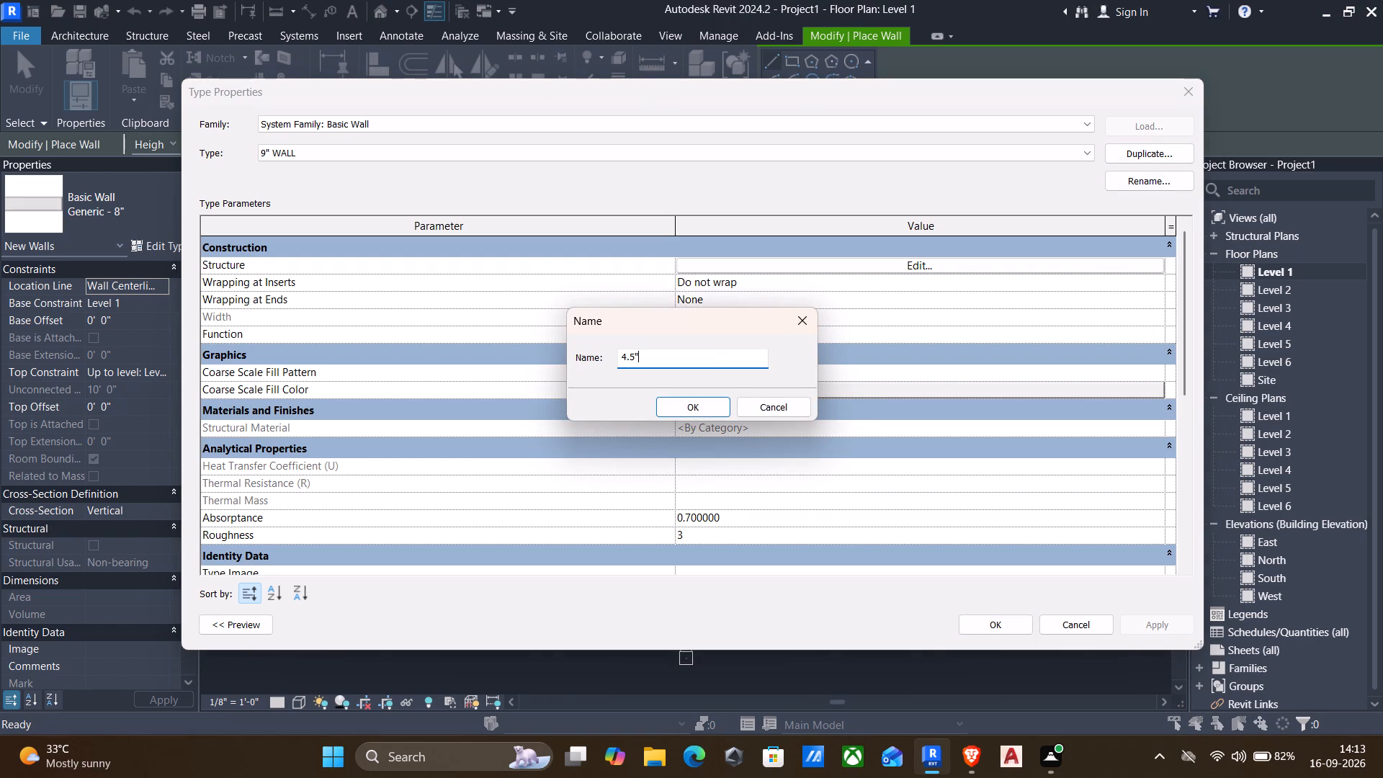
{"action": "key", "text": "Return"}
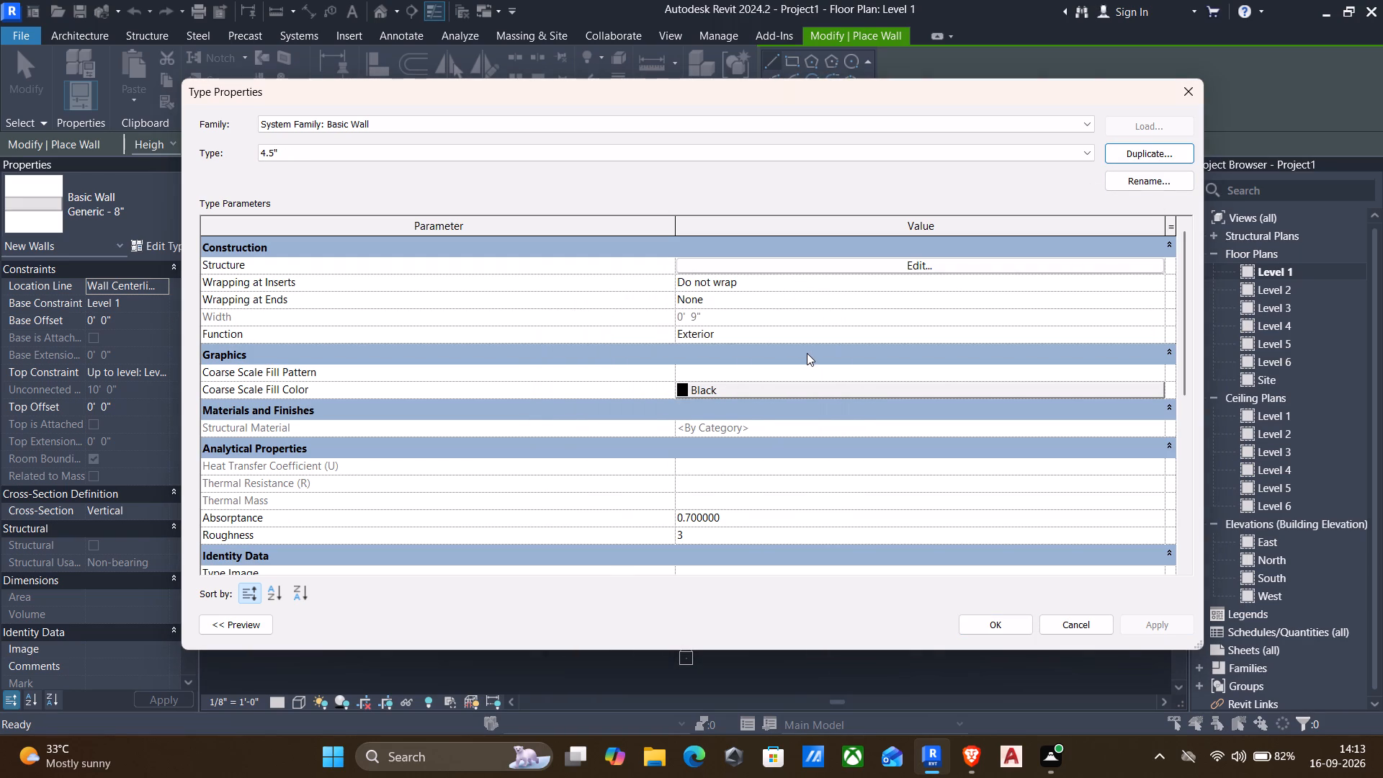
Rename the 4.5" wall type as 4.5" INNER WALL.
{"action": "left_click", "coordinate": [476, 145]}
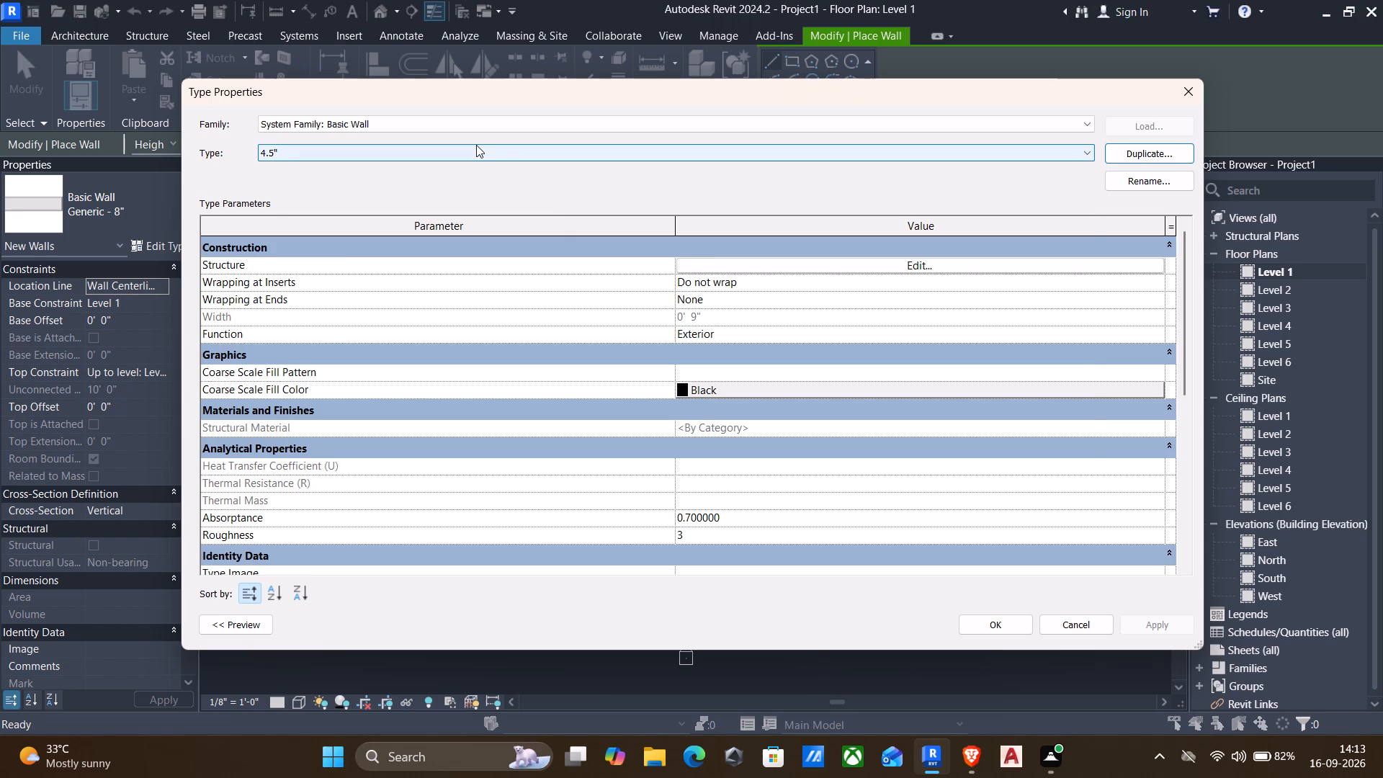
{"action": "left_click", "coordinate": [463, 151]}
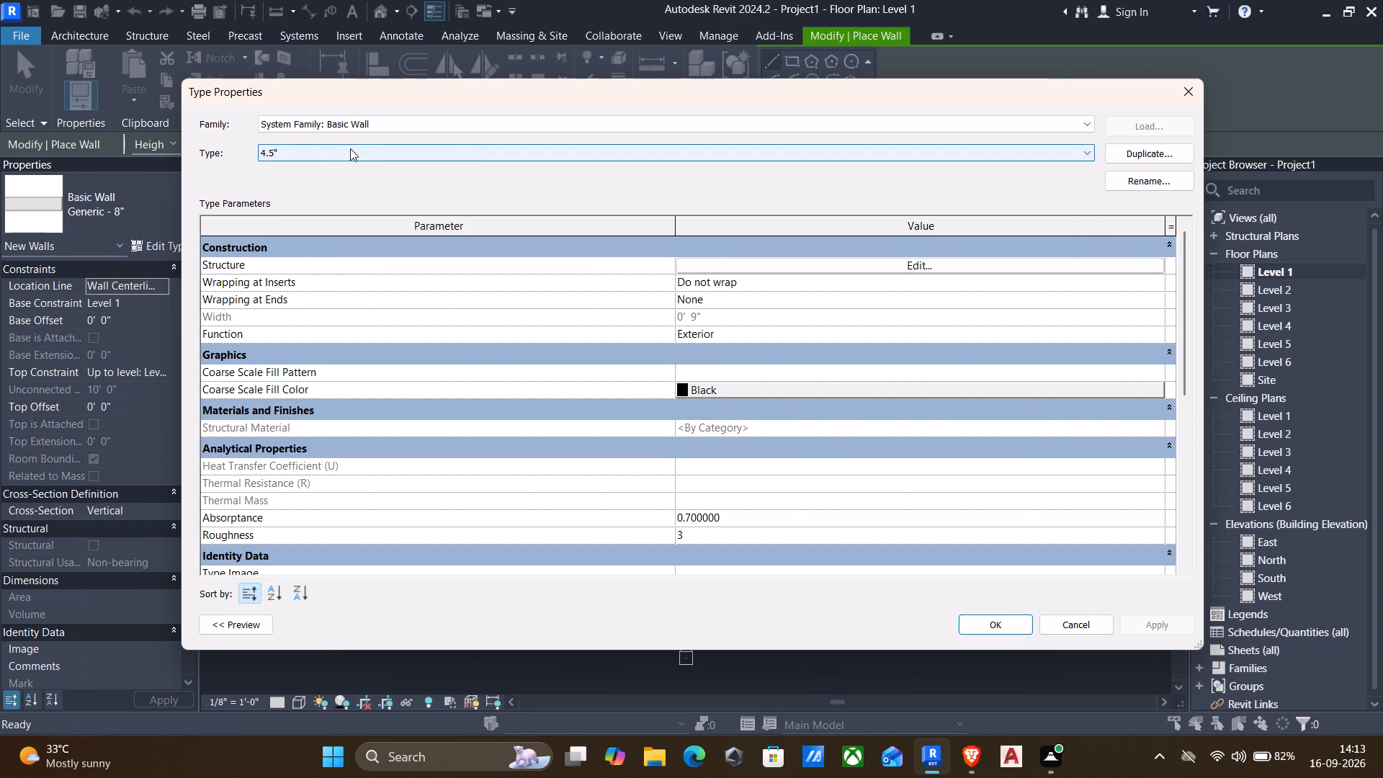
{"action": "left_click", "coordinate": [334, 158]}
{"action": "left_click", "coordinate": [334, 159]}
{"action": "left_click", "coordinate": [1117, 182]}
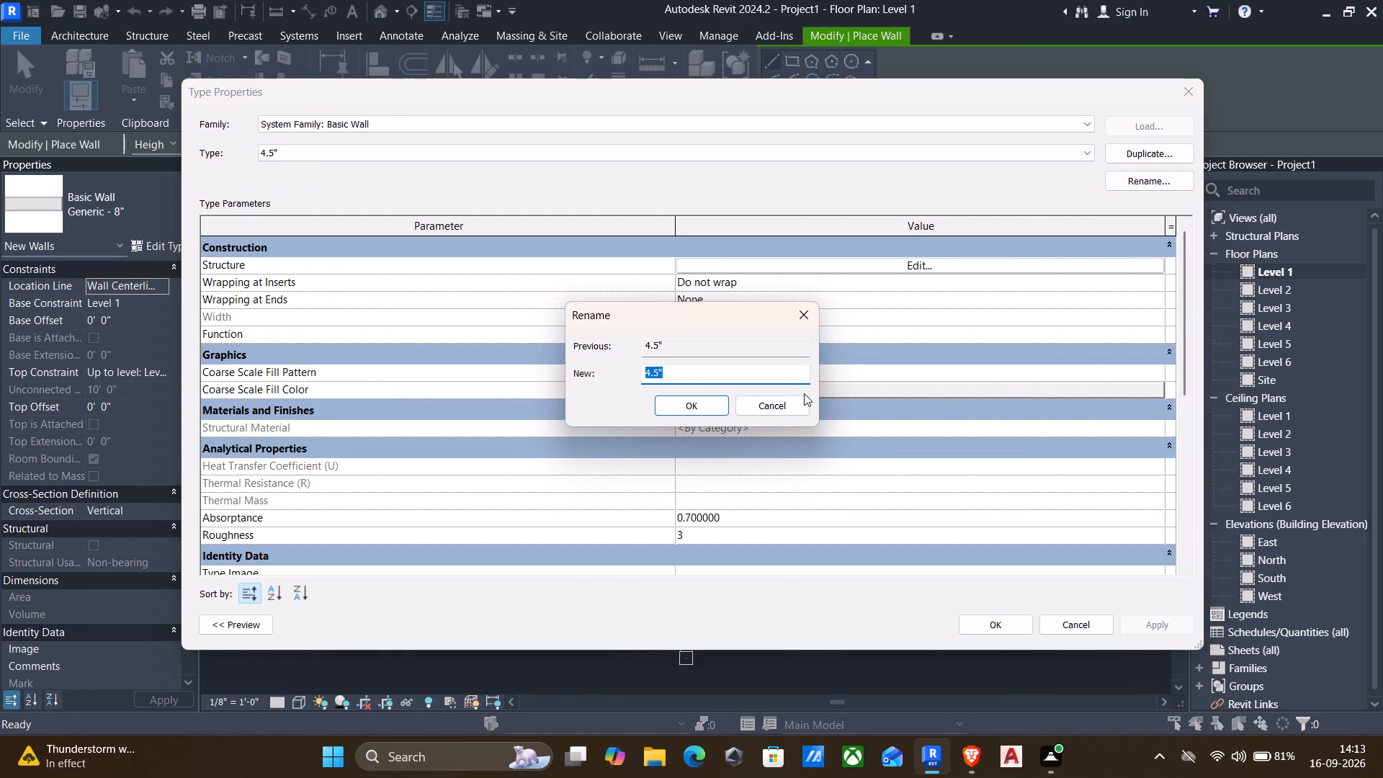
{"action": "left_click", "coordinate": [679, 375]}
{"action": "key", "text": "space"}
{"action": "type", "text": "INNER"}
{"action": "key", "text": "space"}
{"action": "type", "text": "EW"}
{"action": "key", "text": "BackSpace"}
{"action": "key", "text": "BackSpace"}
{"action": "type", "text": "WALL"}
{"action": "left_click", "coordinate": [673, 413]}
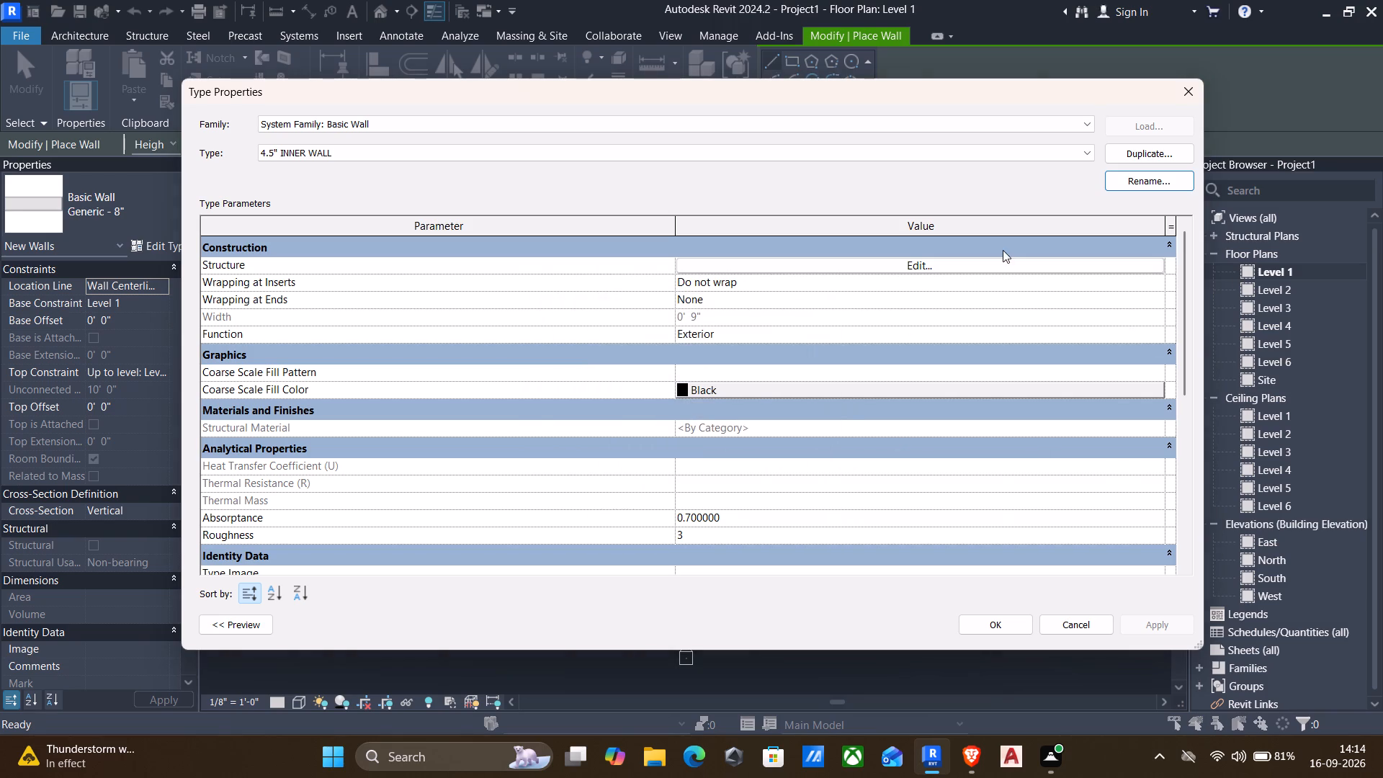
Set the structure layer thickness of the 4.5" INNER WALL type to 4.5", apply it and close the type properties.
{"action": "left_click", "coordinate": [934, 264]}
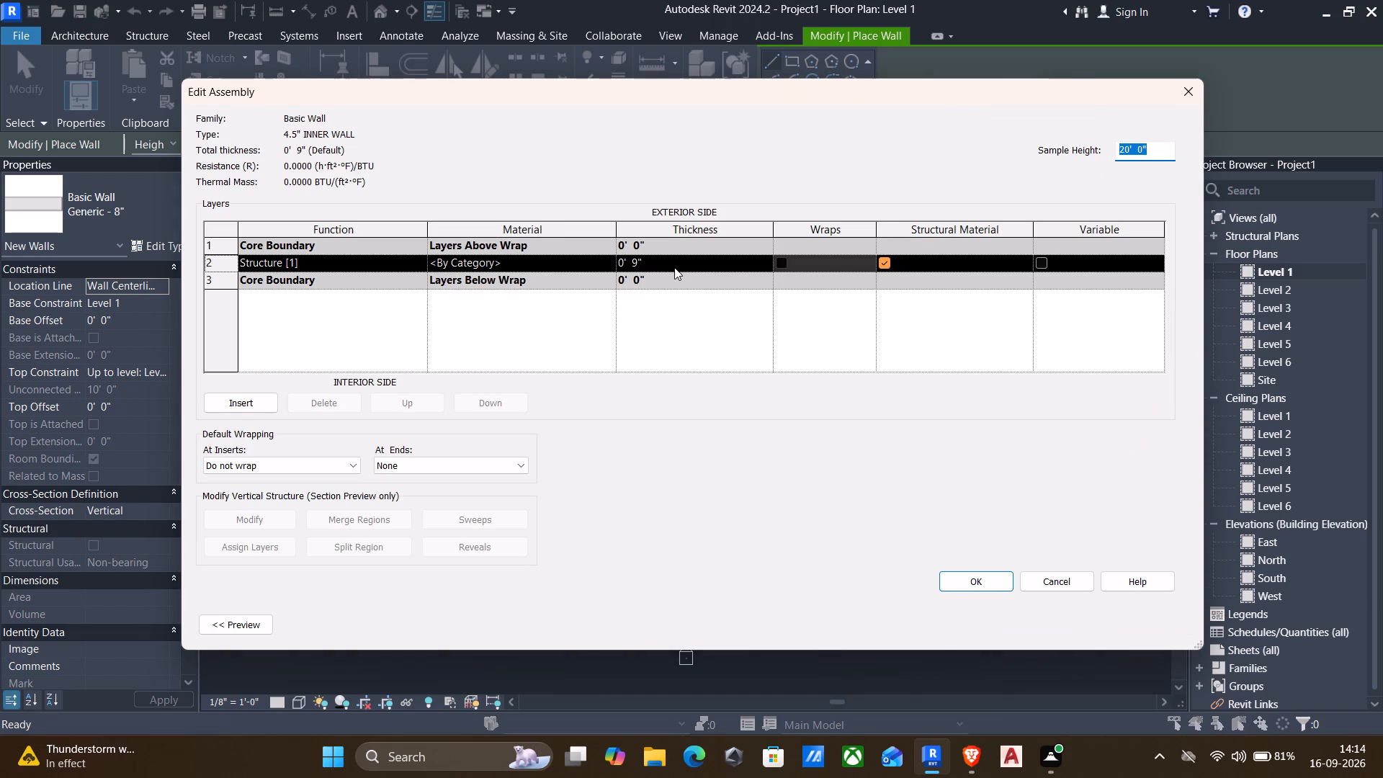
{"action": "left_click", "coordinate": [674, 267]}
{"action": "type", "text": "4.5\""}
{"action": "key", "text": "Return"}
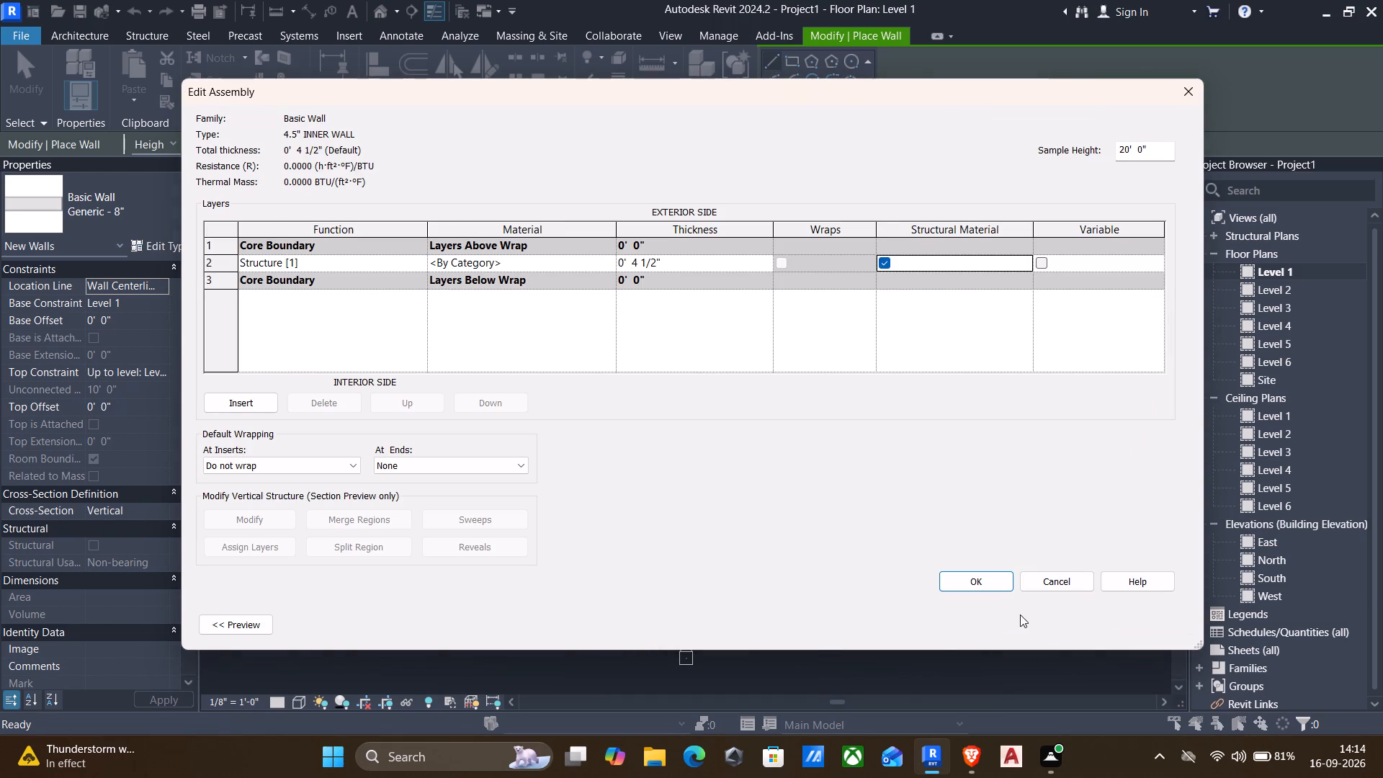
{"action": "left_click", "coordinate": [980, 581]}
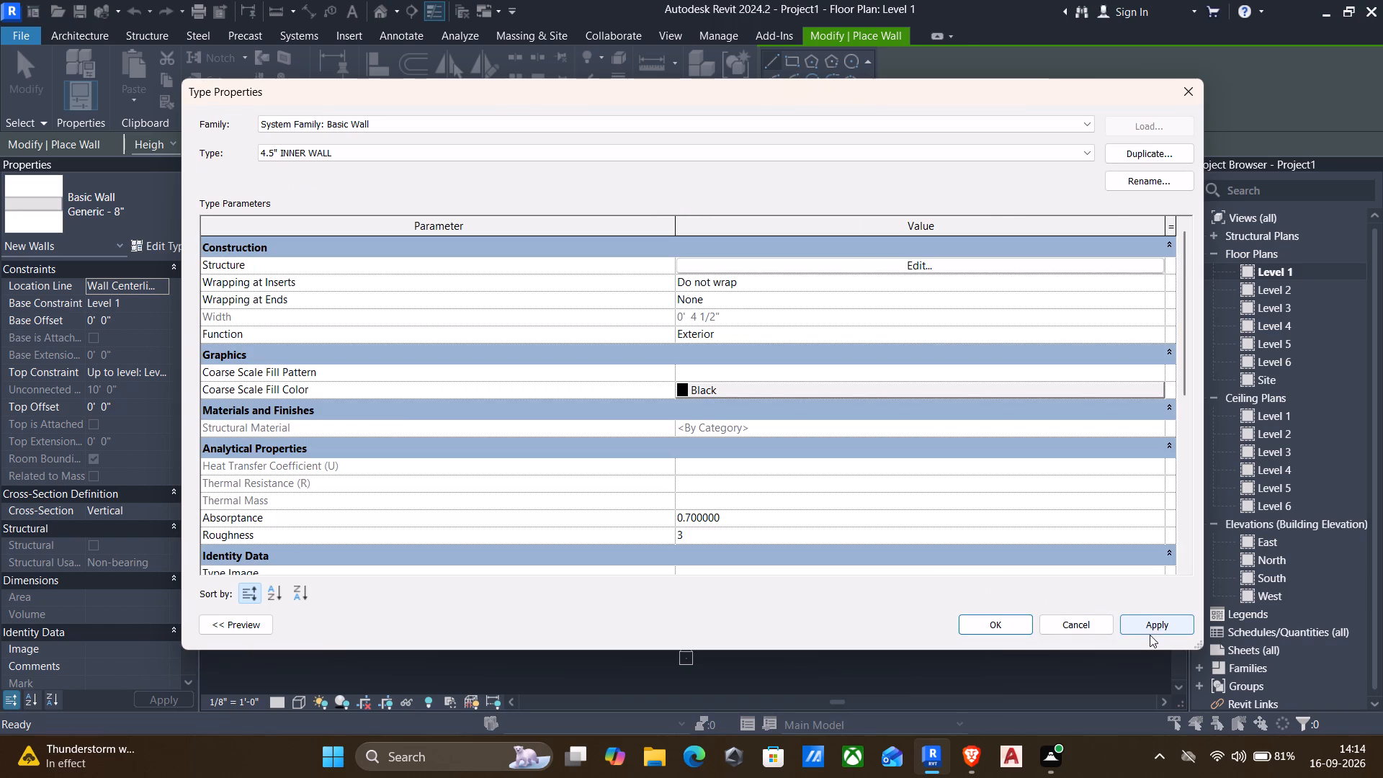
{"action": "left_click", "coordinate": [1145, 625]}
{"action": "left_click", "coordinate": [1006, 628]}
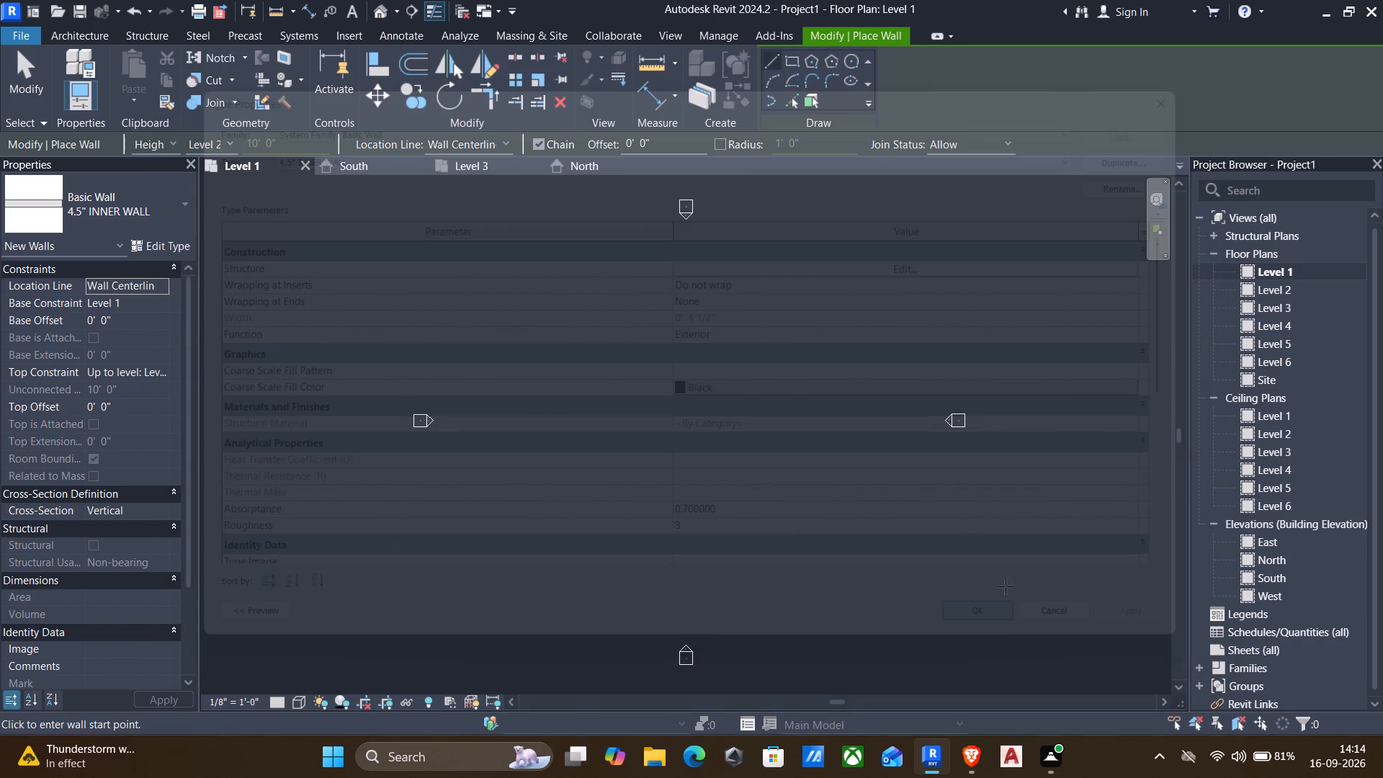
Set the wall location line to Finish Face: Exterior and choose the 9" WALL type for placement.
{"action": "scroll", "coordinate": [854, 385], "scroll_direction": "down", "scroll_amount": 2}
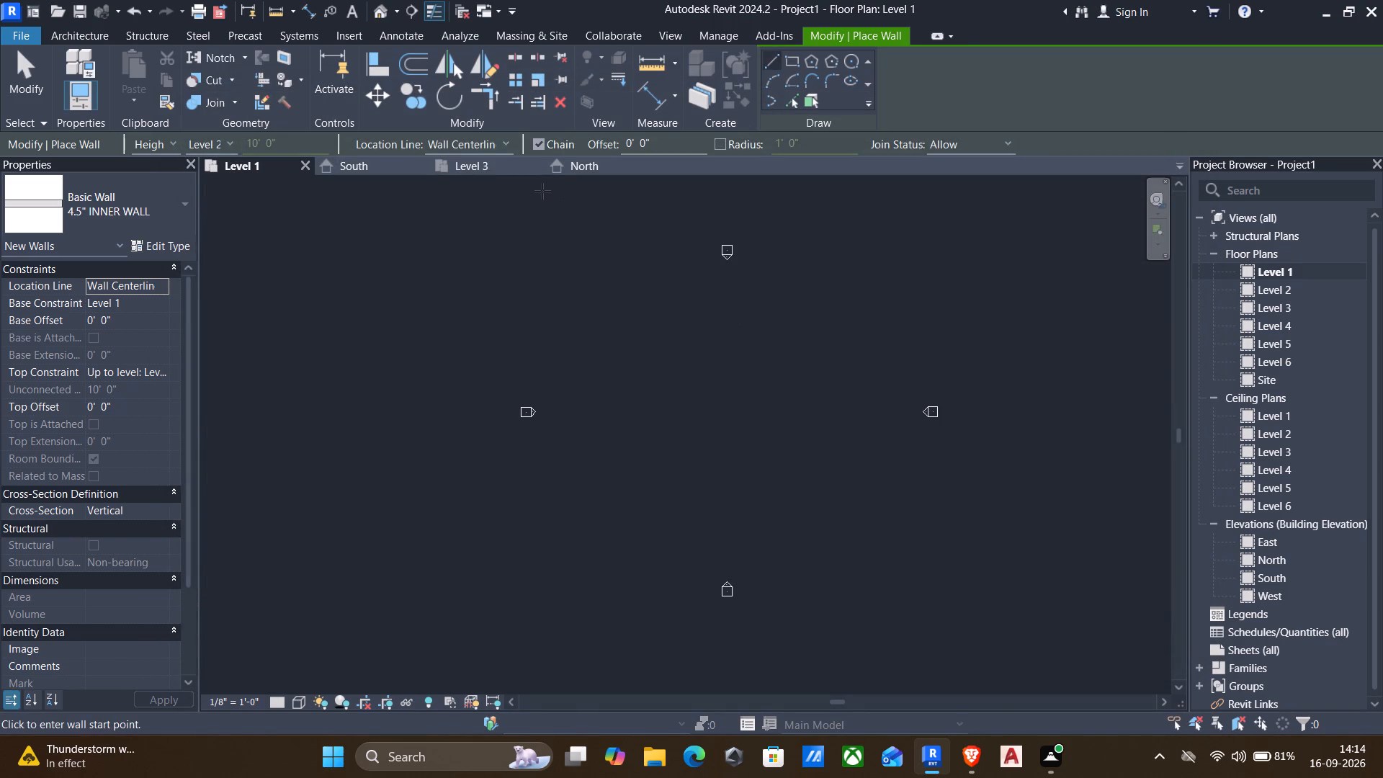
{"action": "left_click", "coordinate": [513, 147]}
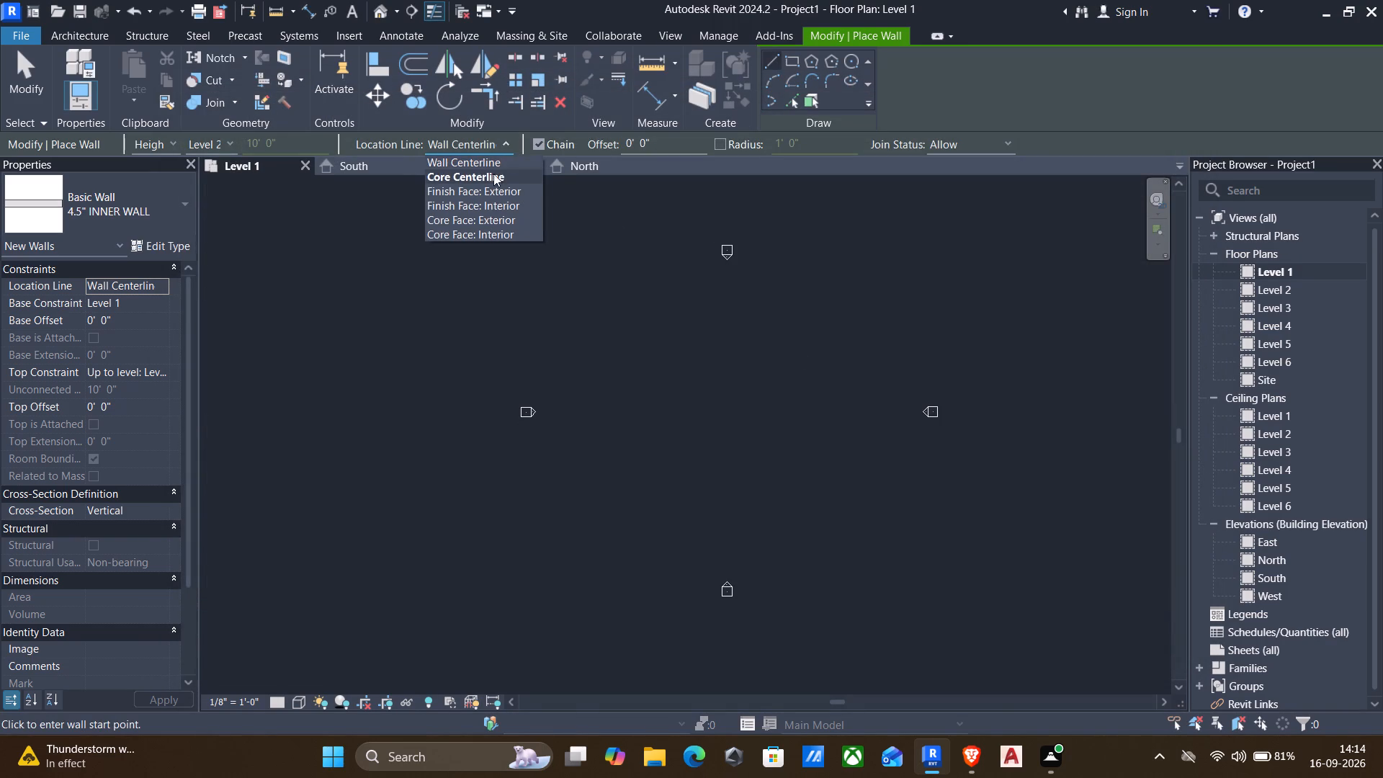
{"action": "left_click", "coordinate": [491, 190]}
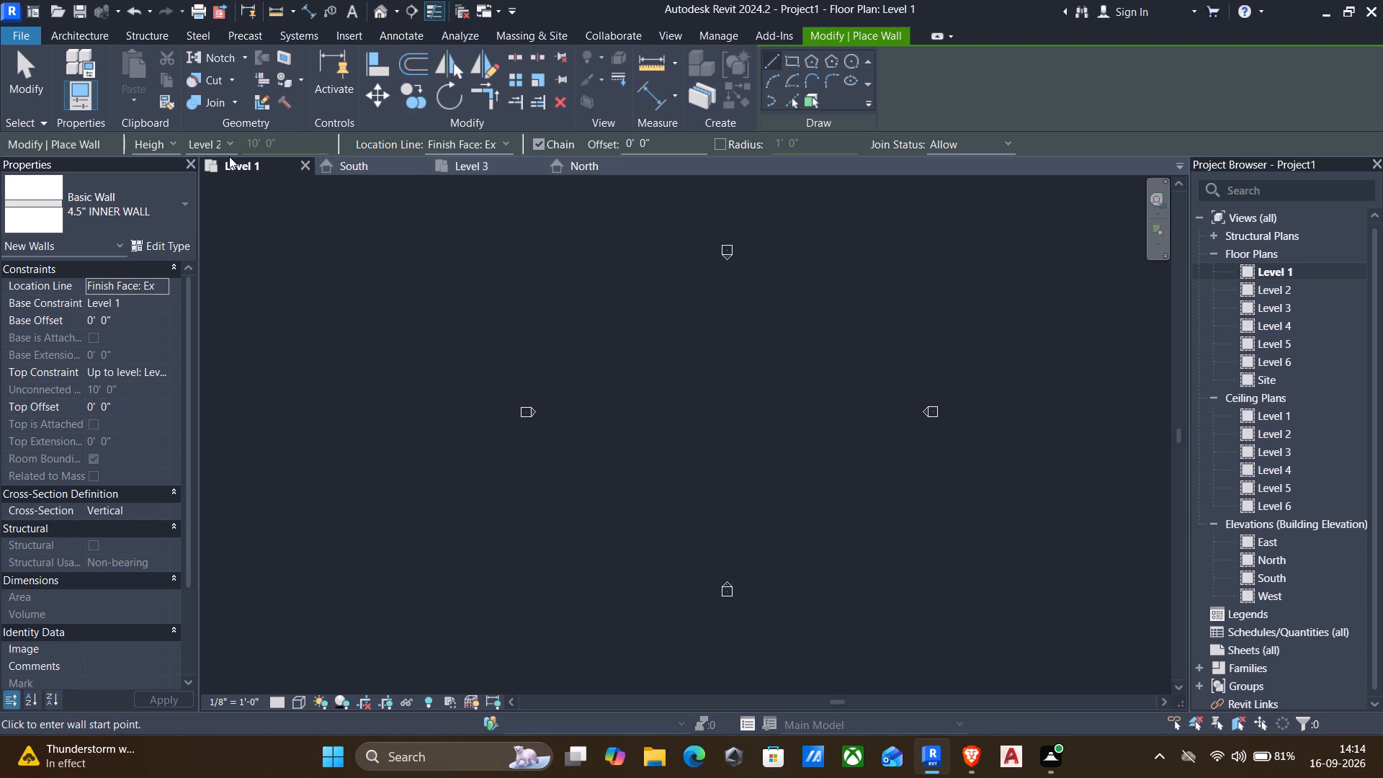
{"action": "middle_click", "coordinate": [681, 339]}
{"action": "left_click", "coordinate": [192, 210]}
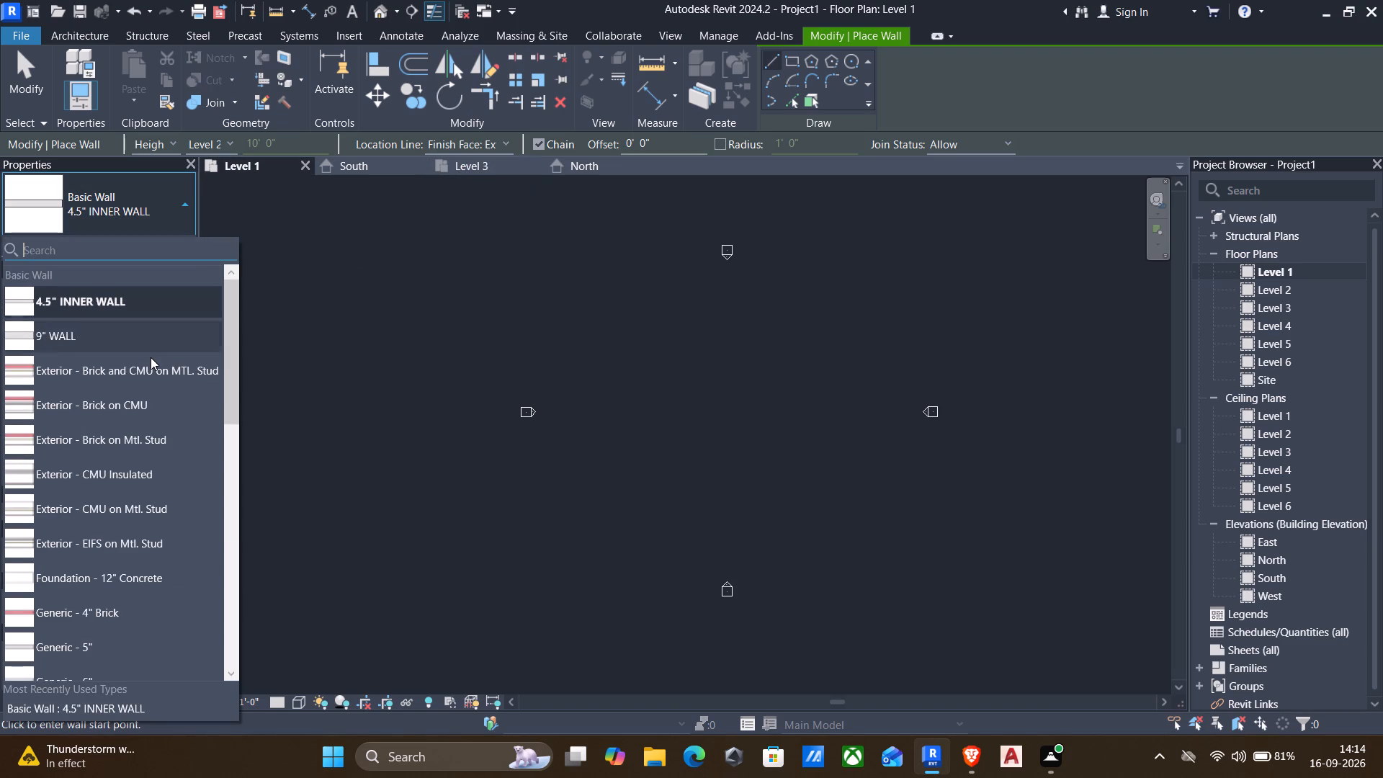
{"action": "scroll", "coordinate": [151, 358], "scroll_direction": "up", "scroll_amount": 7}
{"action": "left_click", "coordinate": [118, 327]}
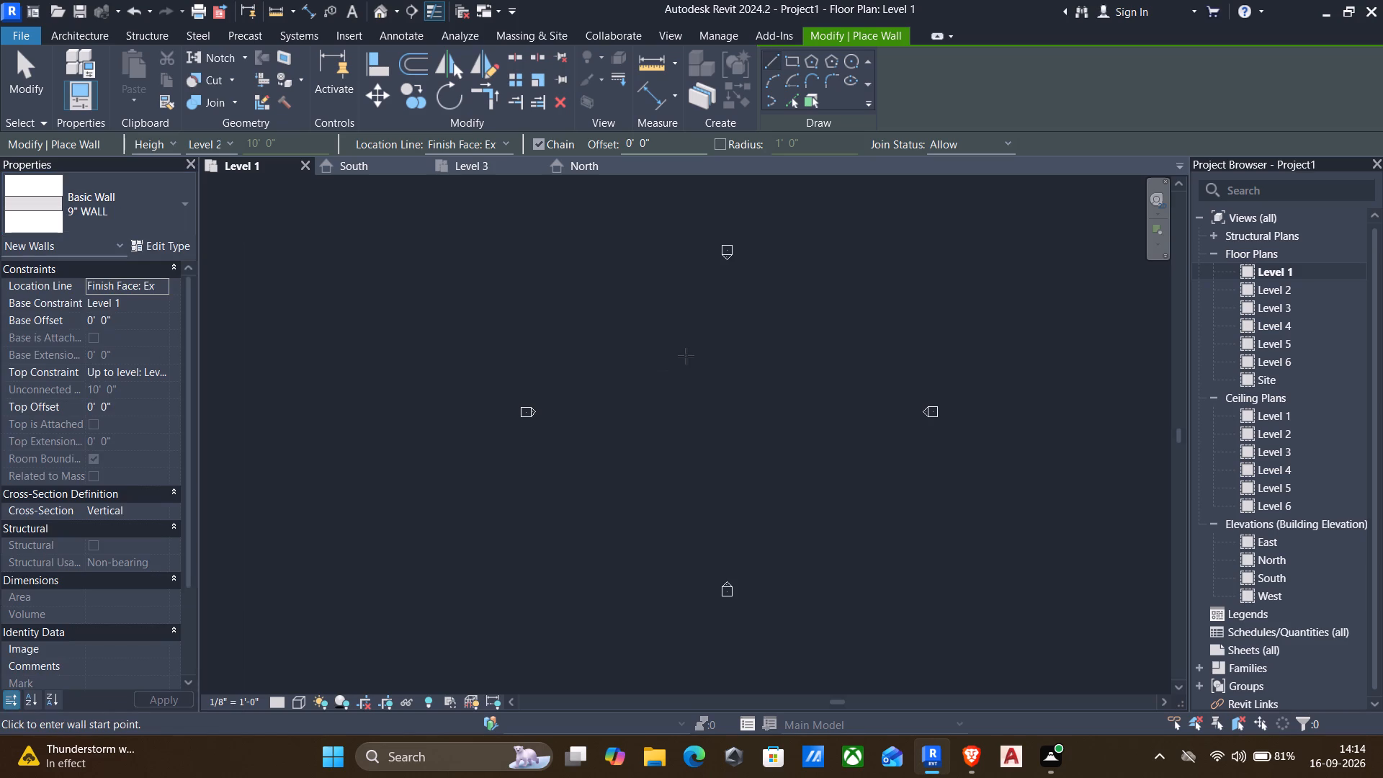
Draw a closed rectangle of 9" walls between the elevation markers, 30' wide by 40' deep, and end the chain.
{"action": "scroll", "coordinate": [686, 356], "scroll_direction": "up", "scroll_amount": 3}
{"action": "left_click", "coordinate": [597, 340]}
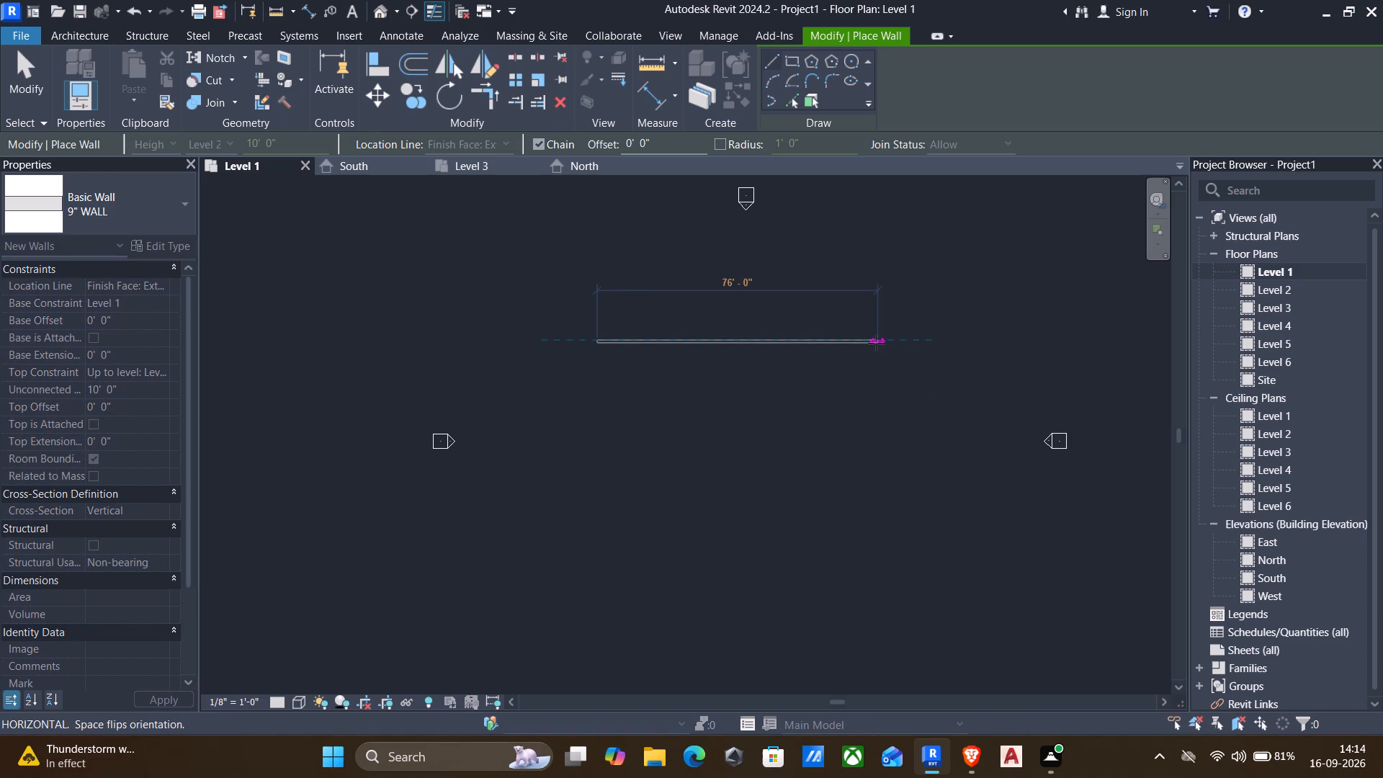
{"action": "type", "text": "30'"}
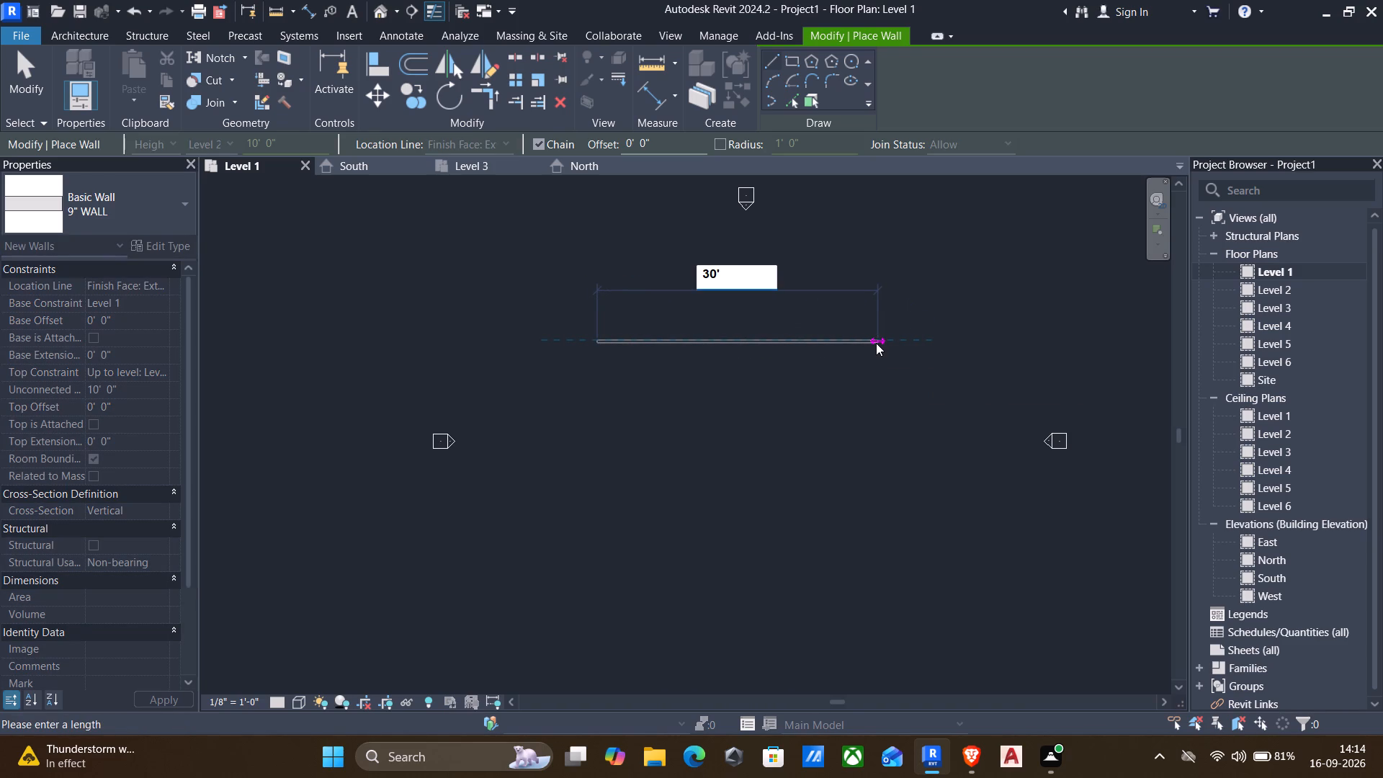
{"action": "key", "text": "Return"}
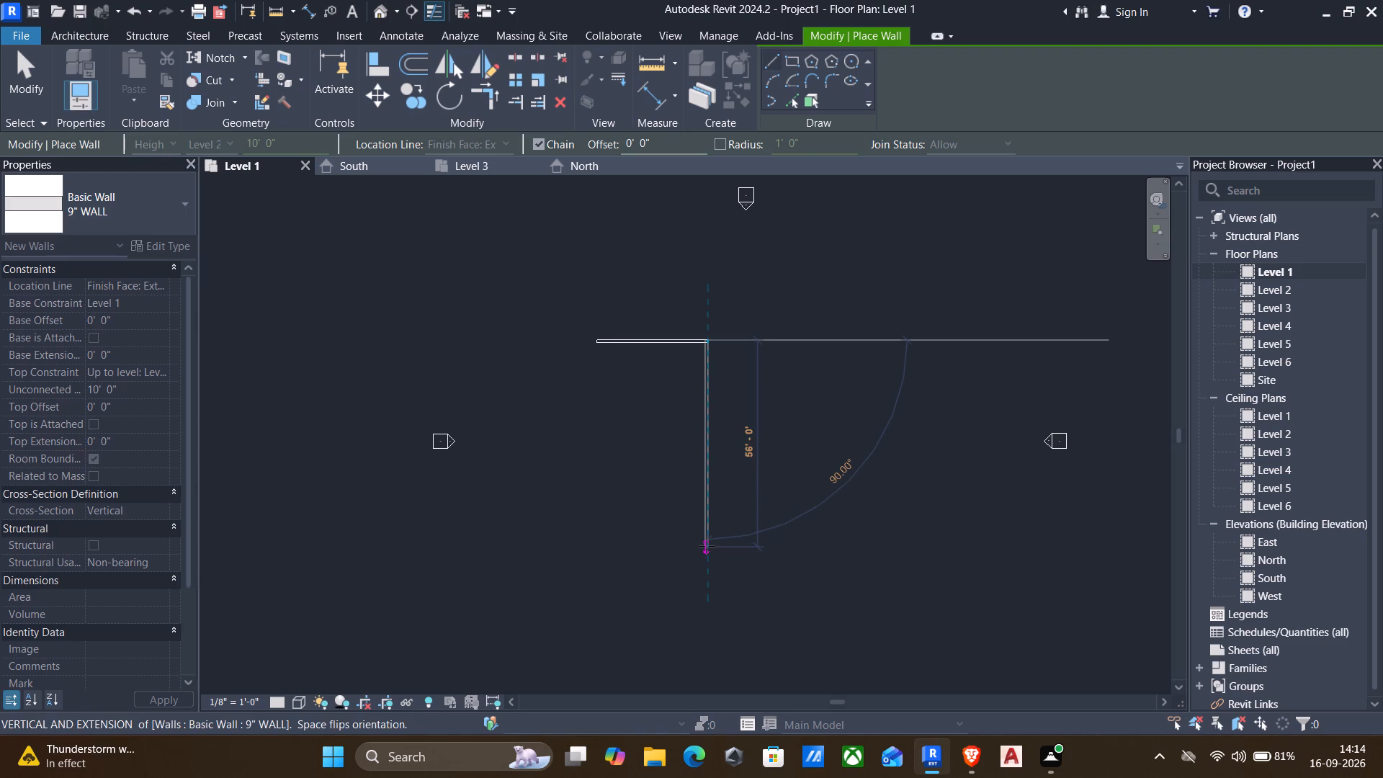
{"action": "type", "text": "40'"}
{"action": "key", "text": "Return"}
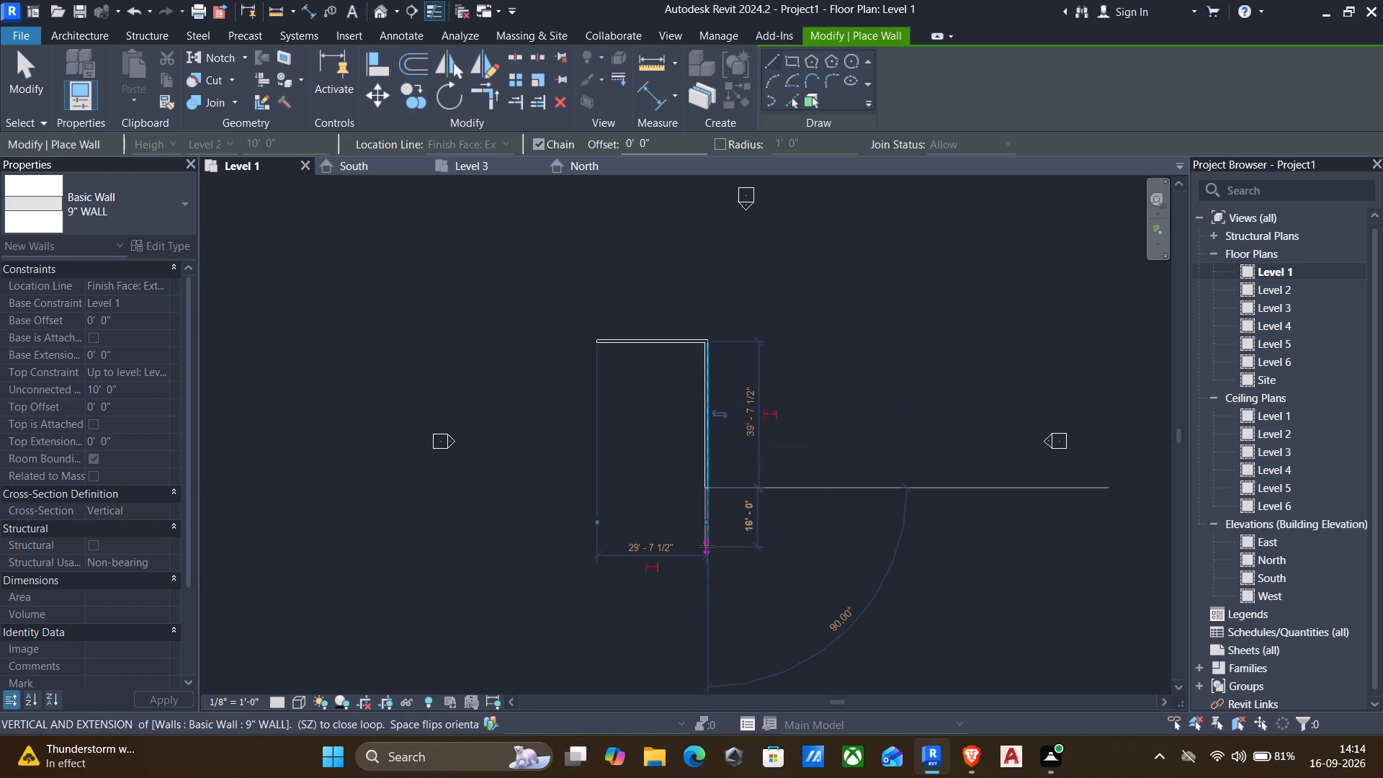
{"action": "type", "text": "30'"}
{"action": "key", "text": "Return"}
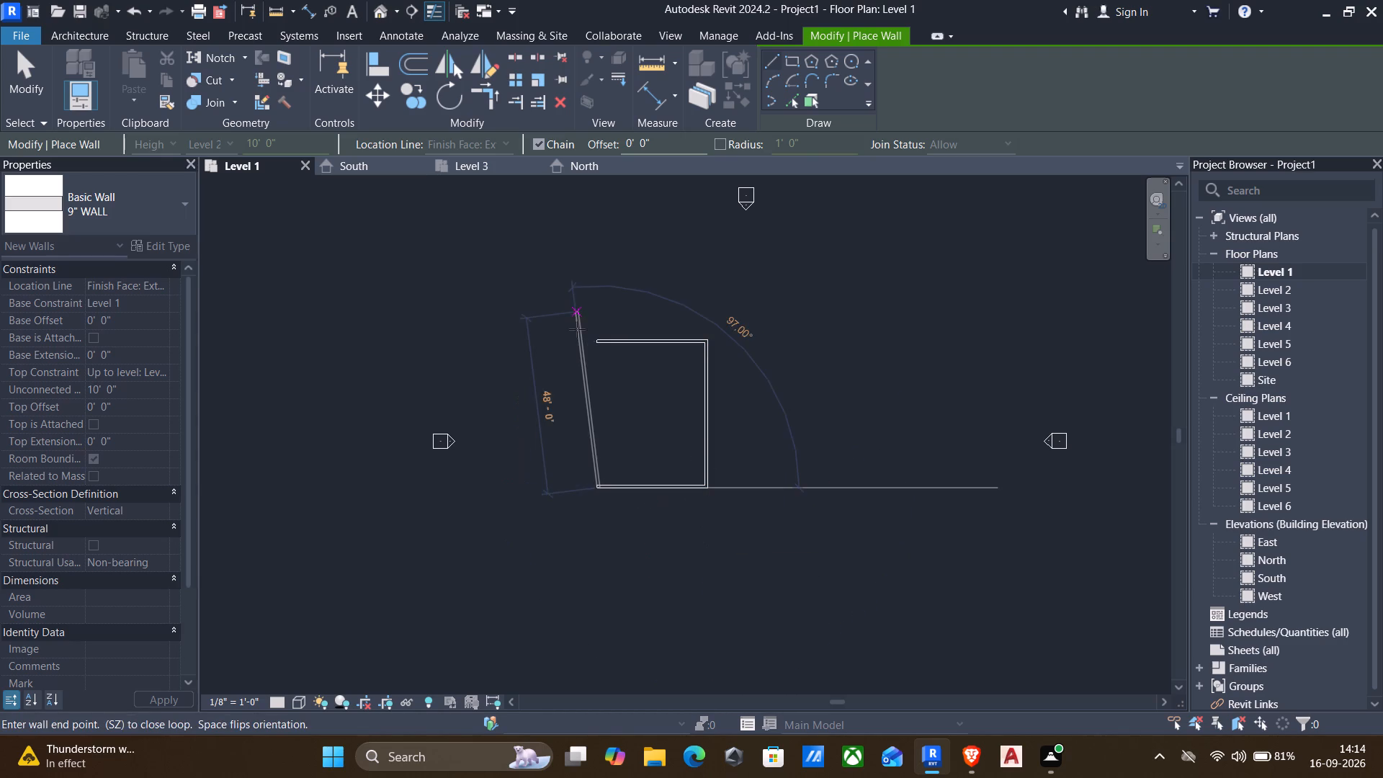
{"action": "scroll", "coordinate": [596, 341], "scroll_direction": "up", "scroll_amount": 11}
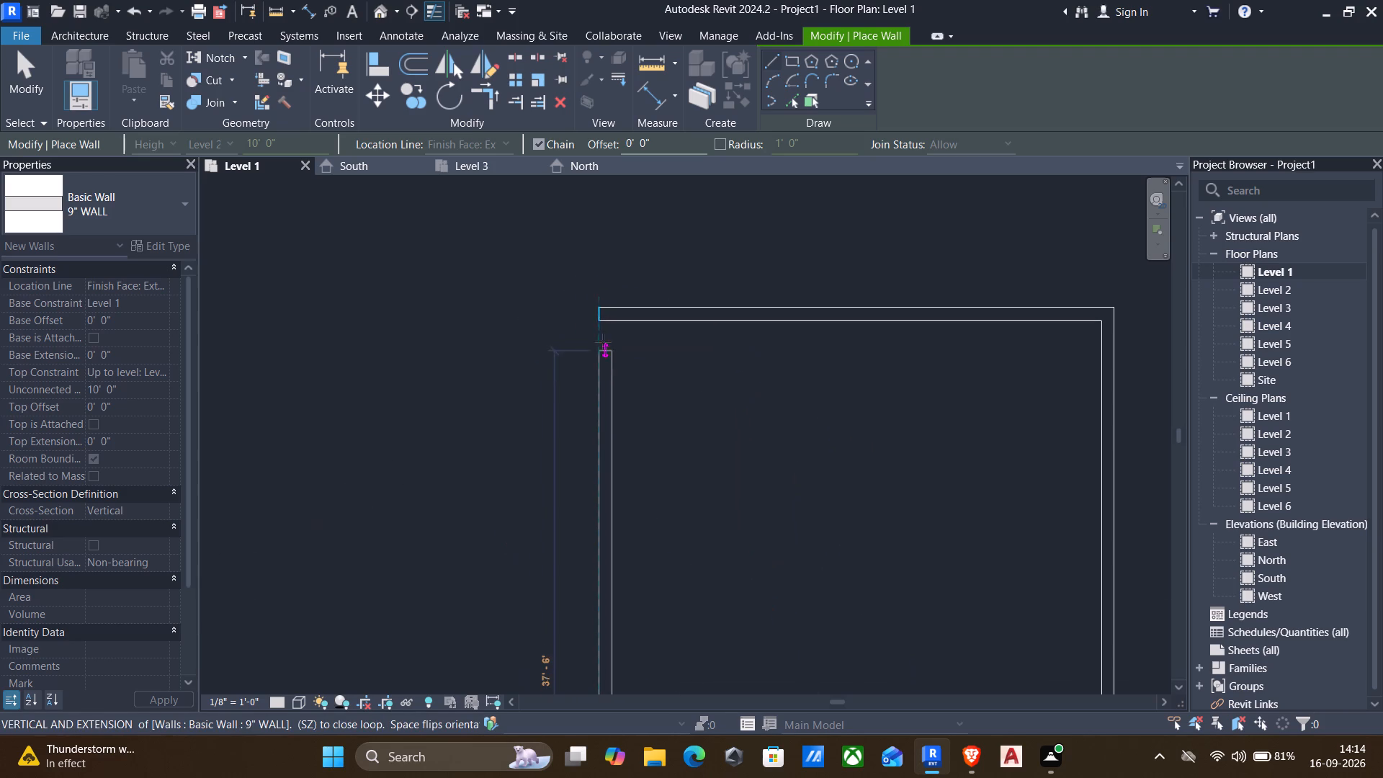
{"action": "left_click", "coordinate": [601, 316]}
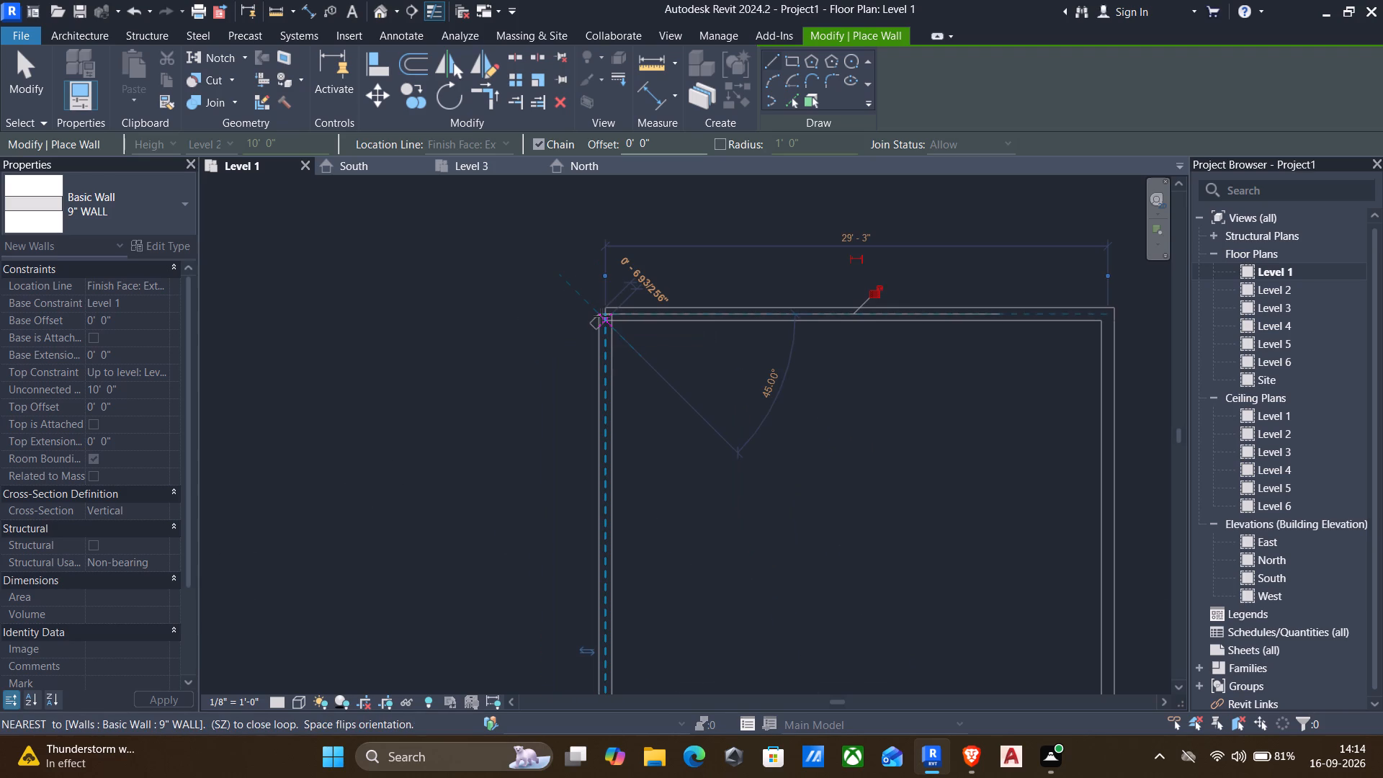
{"action": "key", "text": "Escape"}
Choose the 4.5" INNER WALL type for the new walls.
{"action": "scroll", "coordinate": [583, 478], "scroll_direction": "down", "scroll_amount": 4}
{"action": "middle_click_drag", "start_coordinate": [574, 507], "coordinate": [642, 424]}
{"action": "scroll", "coordinate": [649, 411], "scroll_direction": "down", "scroll_amount": 2}
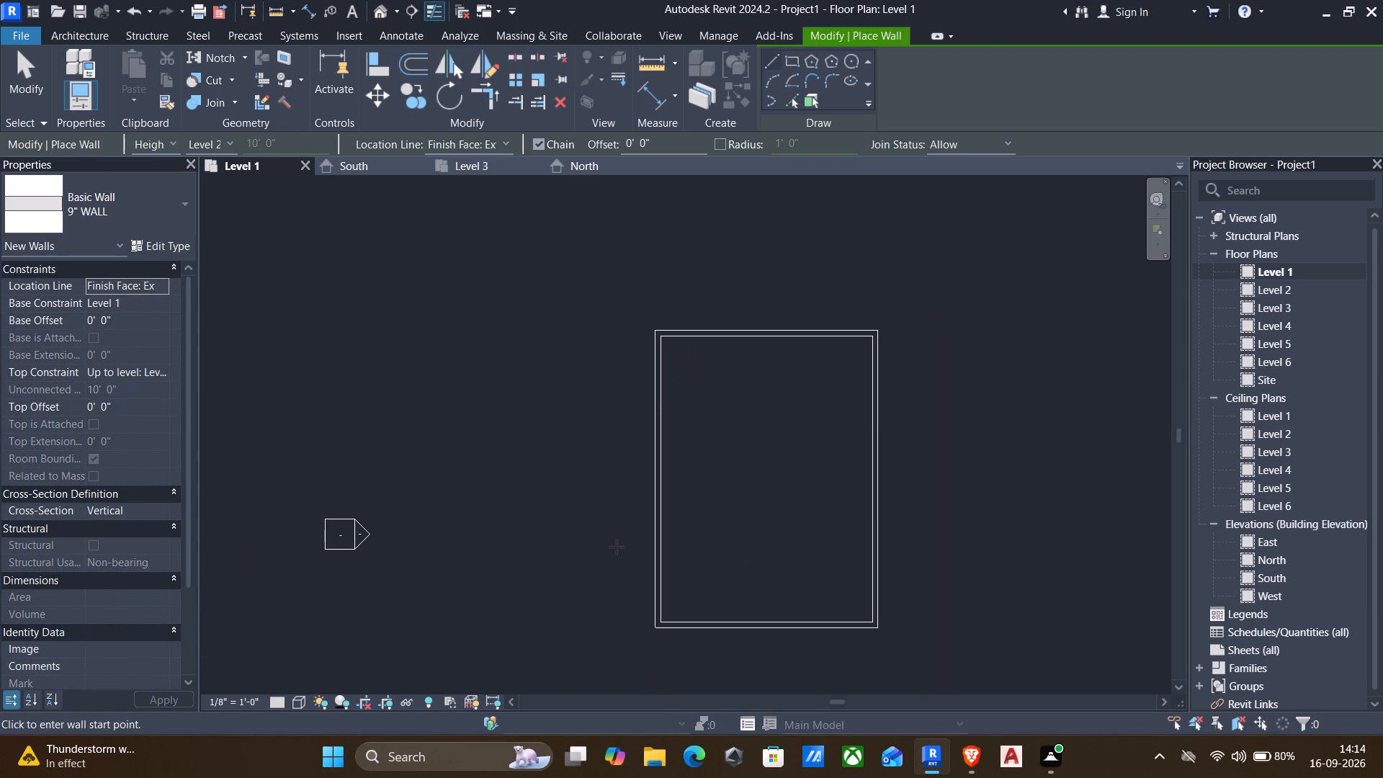
{"action": "left_click", "coordinate": [164, 216]}
{"action": "scroll", "coordinate": [118, 291], "scroll_direction": "up", "scroll_amount": 3}
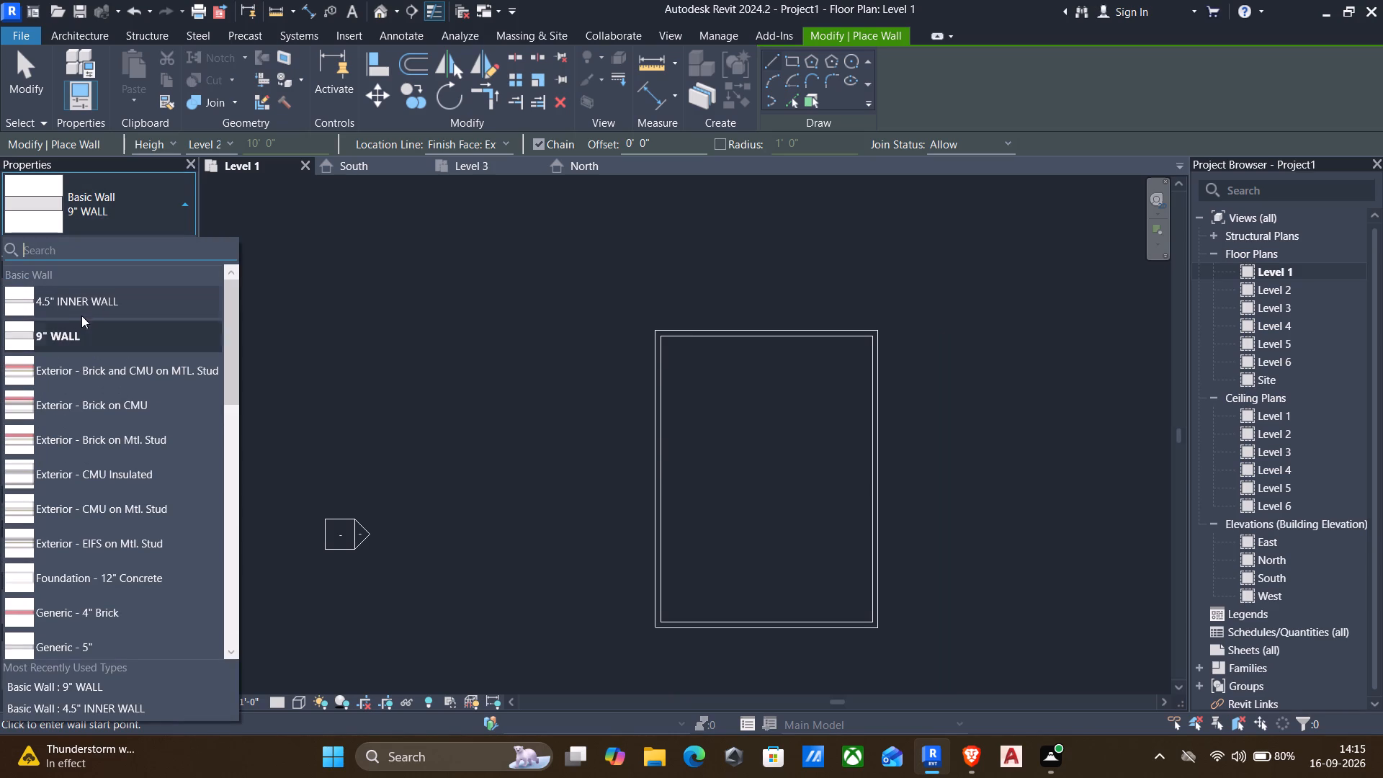
{"action": "left_click", "coordinate": [76, 307]}
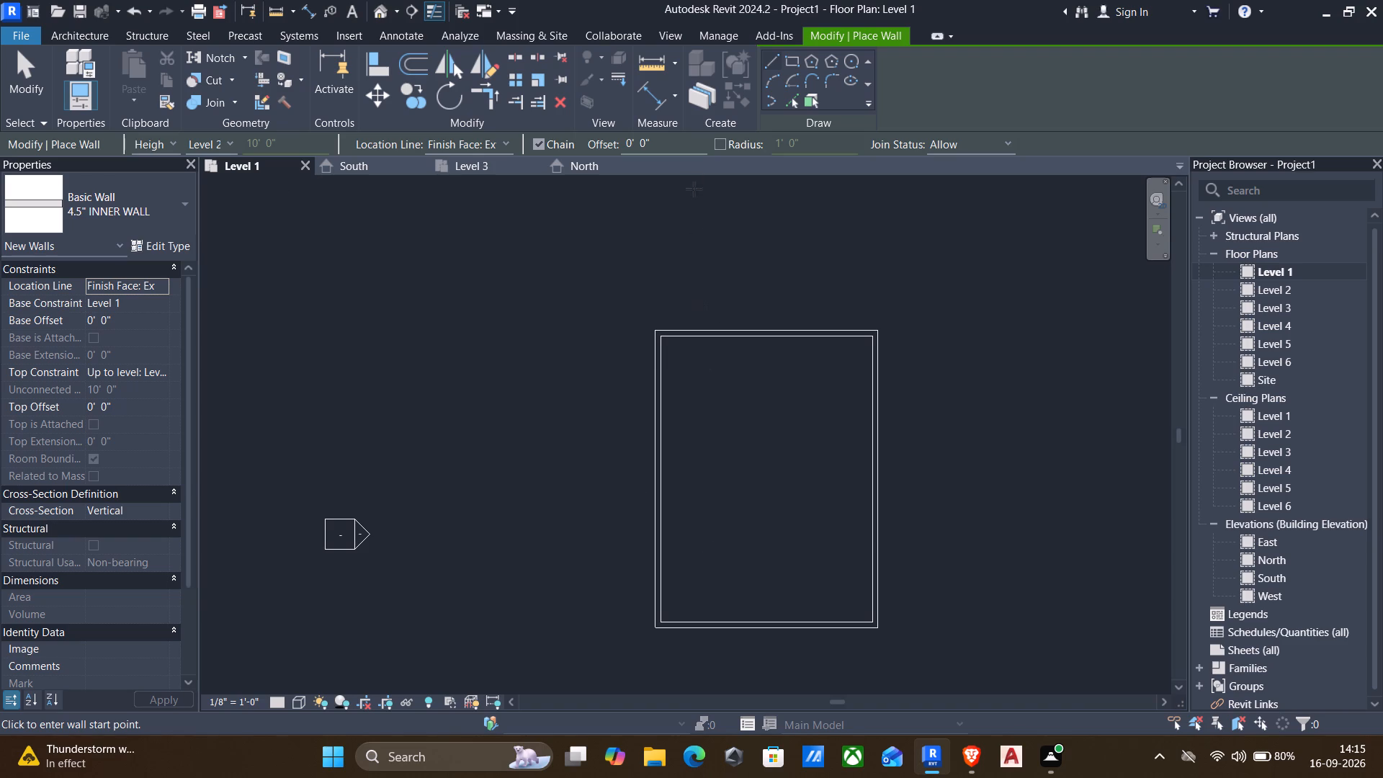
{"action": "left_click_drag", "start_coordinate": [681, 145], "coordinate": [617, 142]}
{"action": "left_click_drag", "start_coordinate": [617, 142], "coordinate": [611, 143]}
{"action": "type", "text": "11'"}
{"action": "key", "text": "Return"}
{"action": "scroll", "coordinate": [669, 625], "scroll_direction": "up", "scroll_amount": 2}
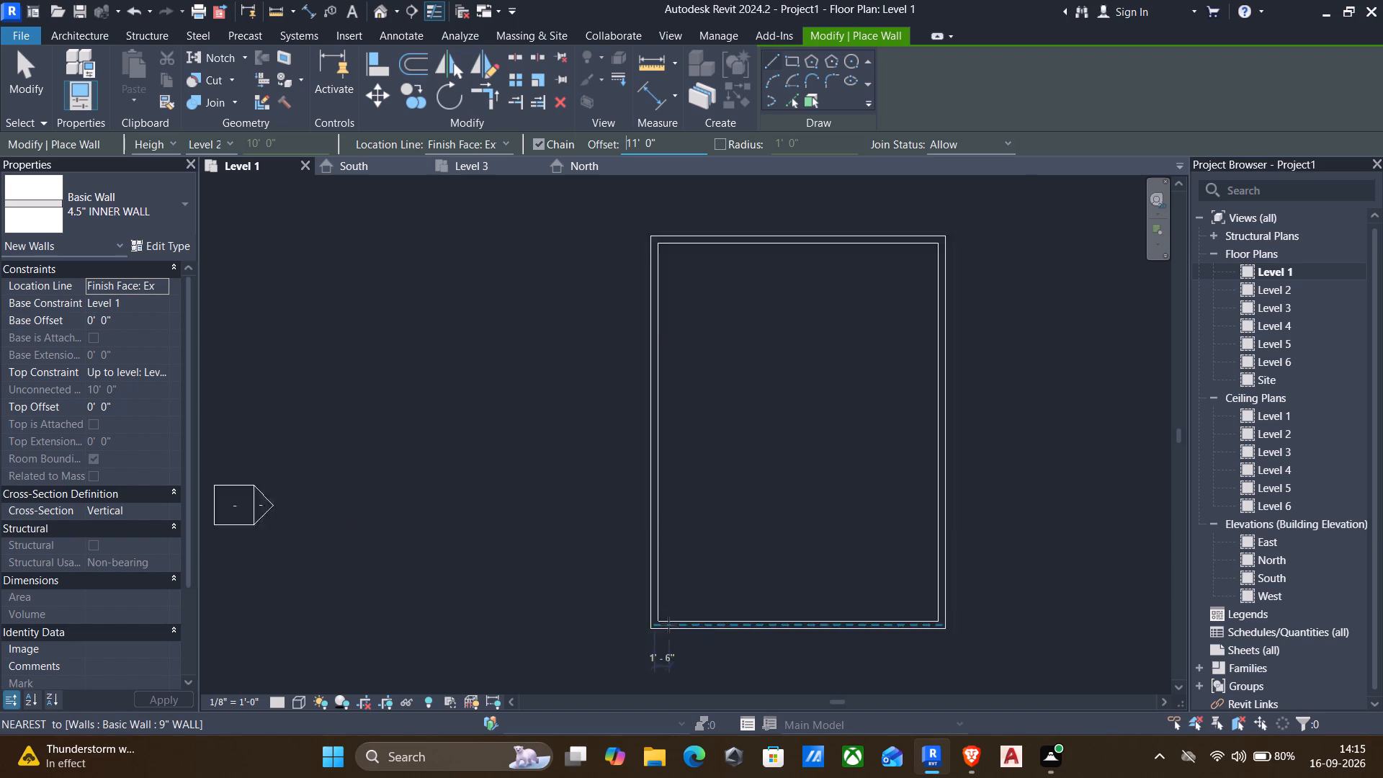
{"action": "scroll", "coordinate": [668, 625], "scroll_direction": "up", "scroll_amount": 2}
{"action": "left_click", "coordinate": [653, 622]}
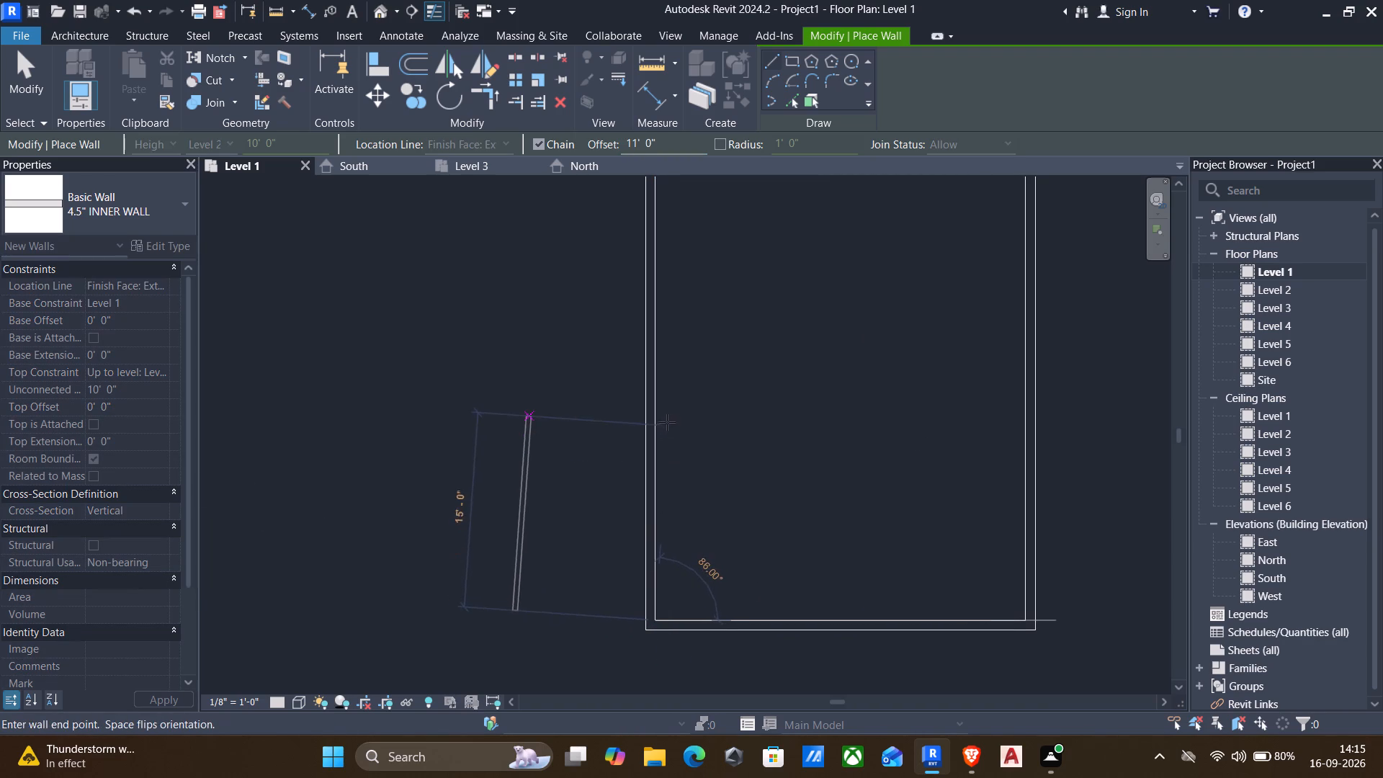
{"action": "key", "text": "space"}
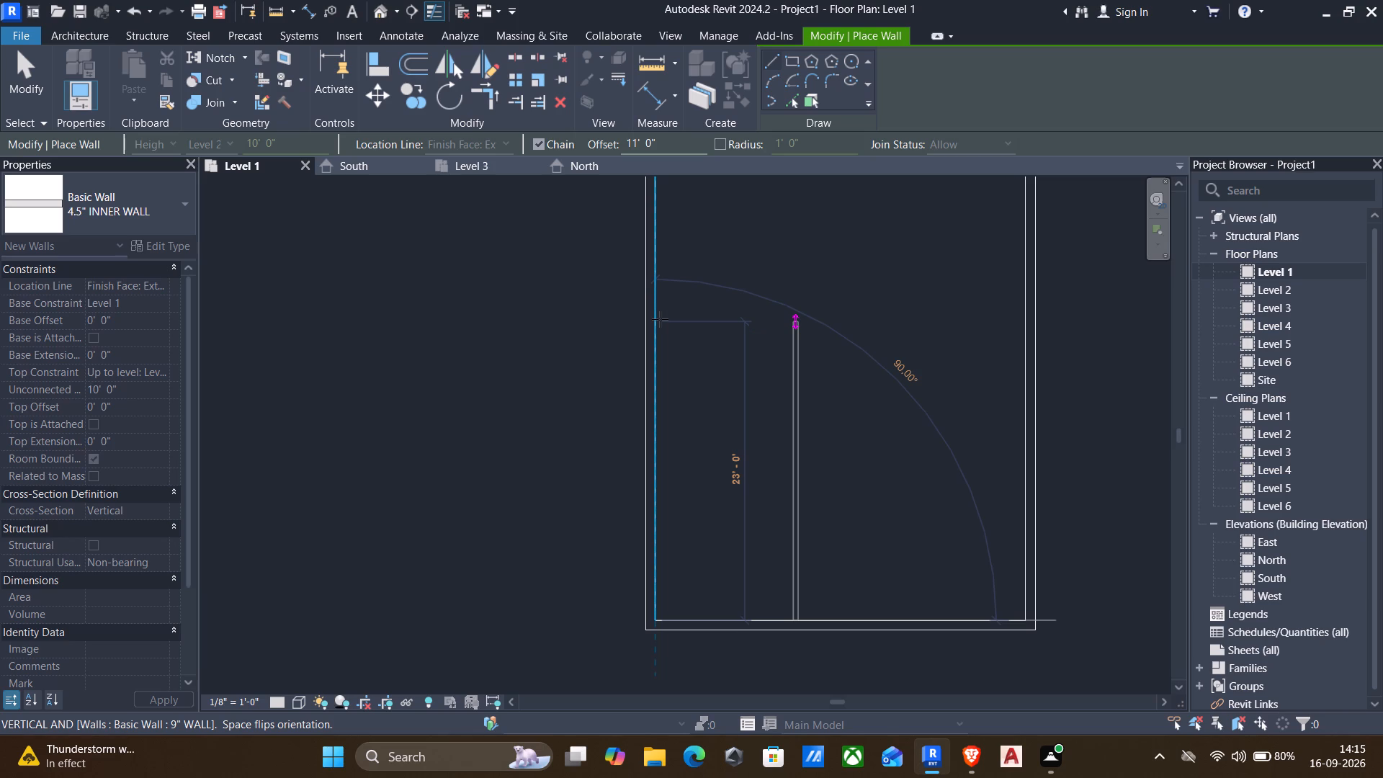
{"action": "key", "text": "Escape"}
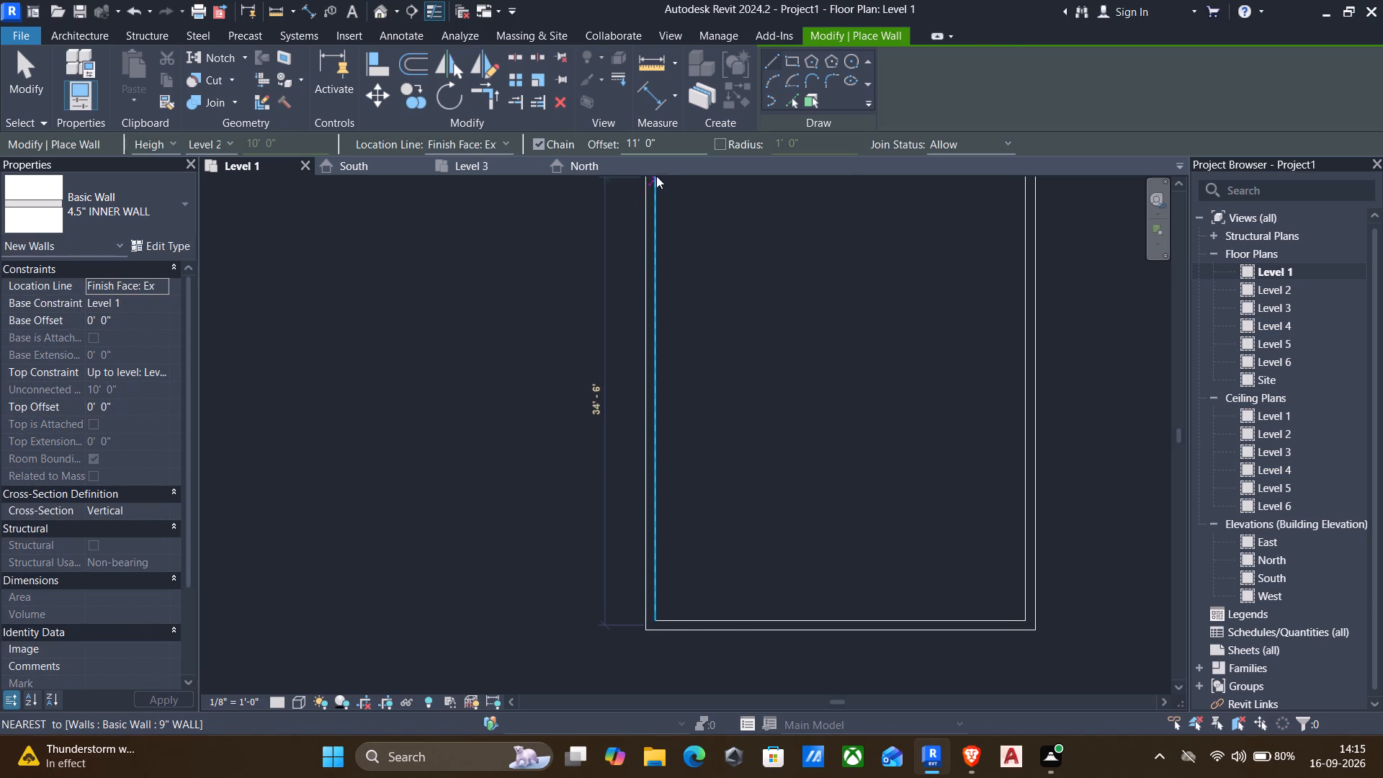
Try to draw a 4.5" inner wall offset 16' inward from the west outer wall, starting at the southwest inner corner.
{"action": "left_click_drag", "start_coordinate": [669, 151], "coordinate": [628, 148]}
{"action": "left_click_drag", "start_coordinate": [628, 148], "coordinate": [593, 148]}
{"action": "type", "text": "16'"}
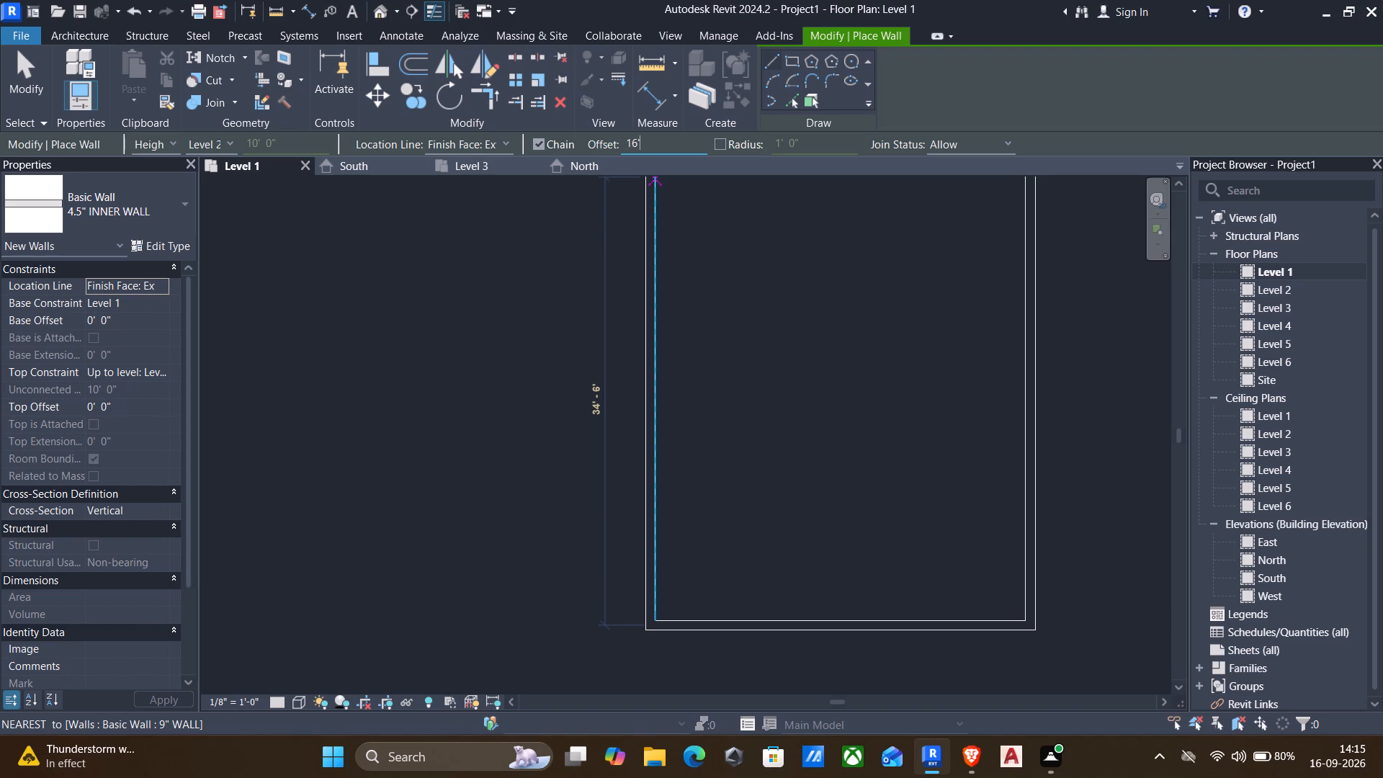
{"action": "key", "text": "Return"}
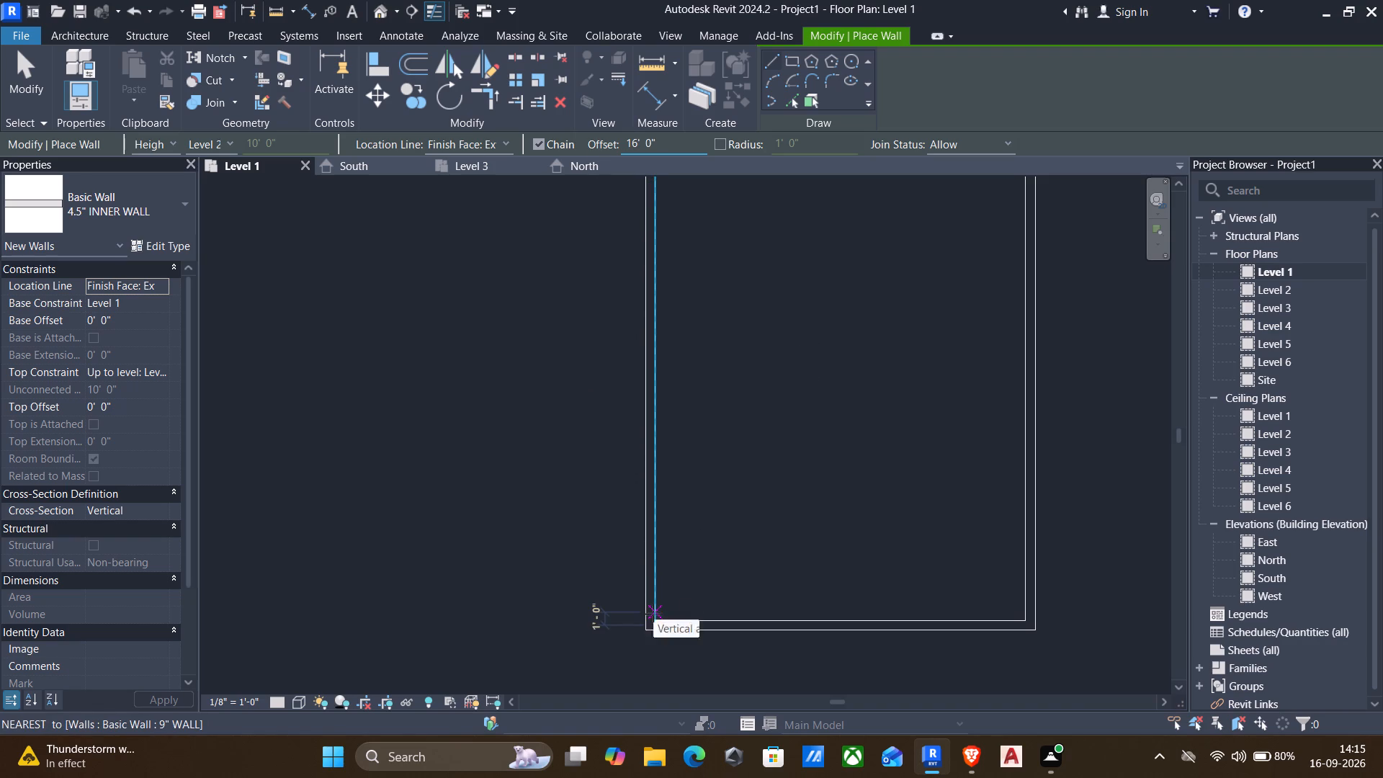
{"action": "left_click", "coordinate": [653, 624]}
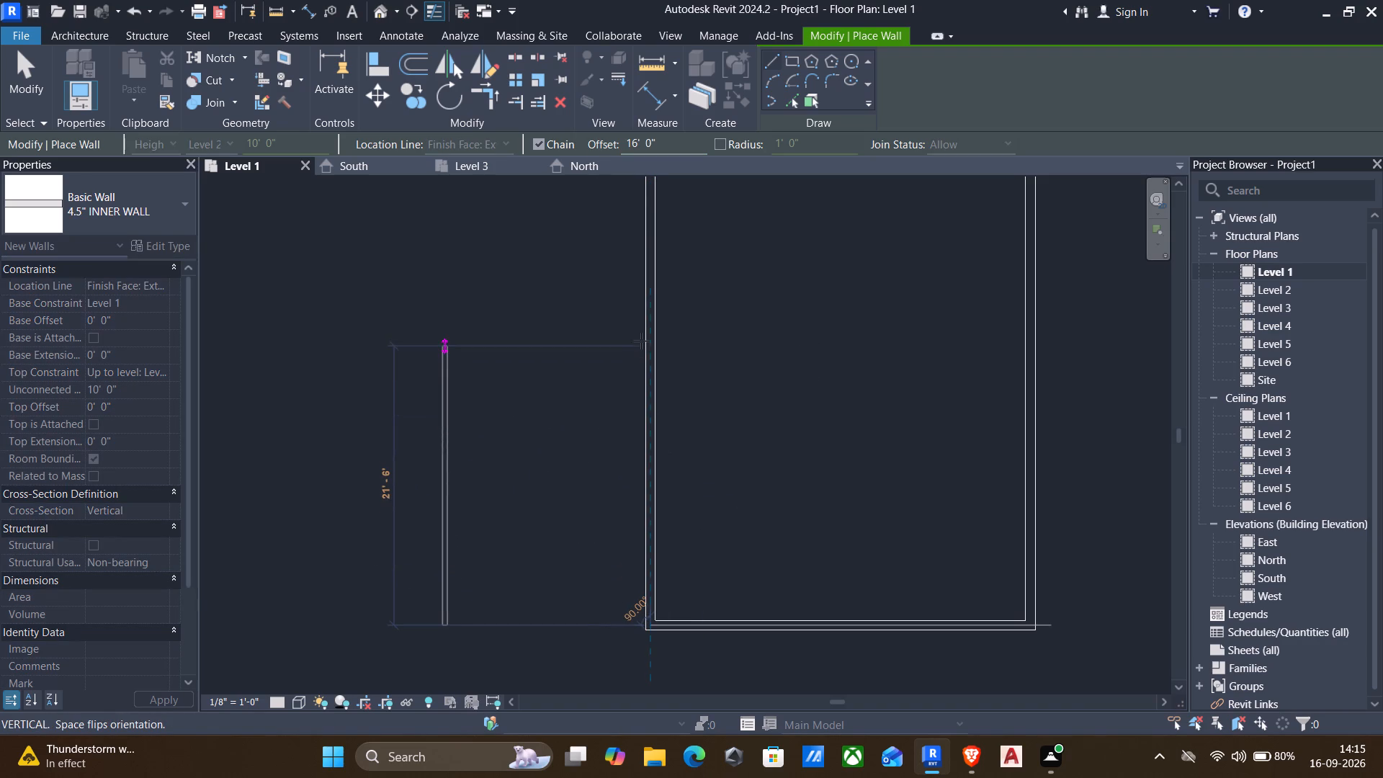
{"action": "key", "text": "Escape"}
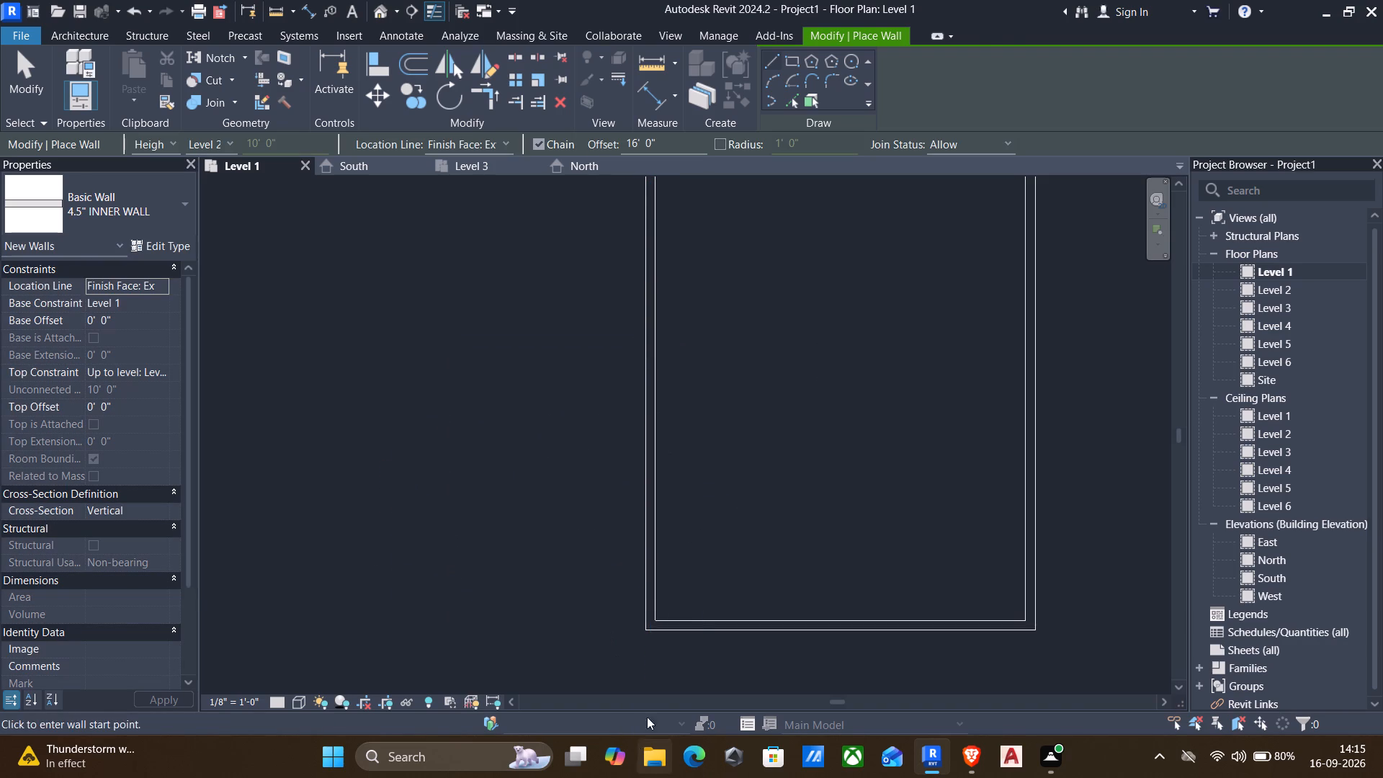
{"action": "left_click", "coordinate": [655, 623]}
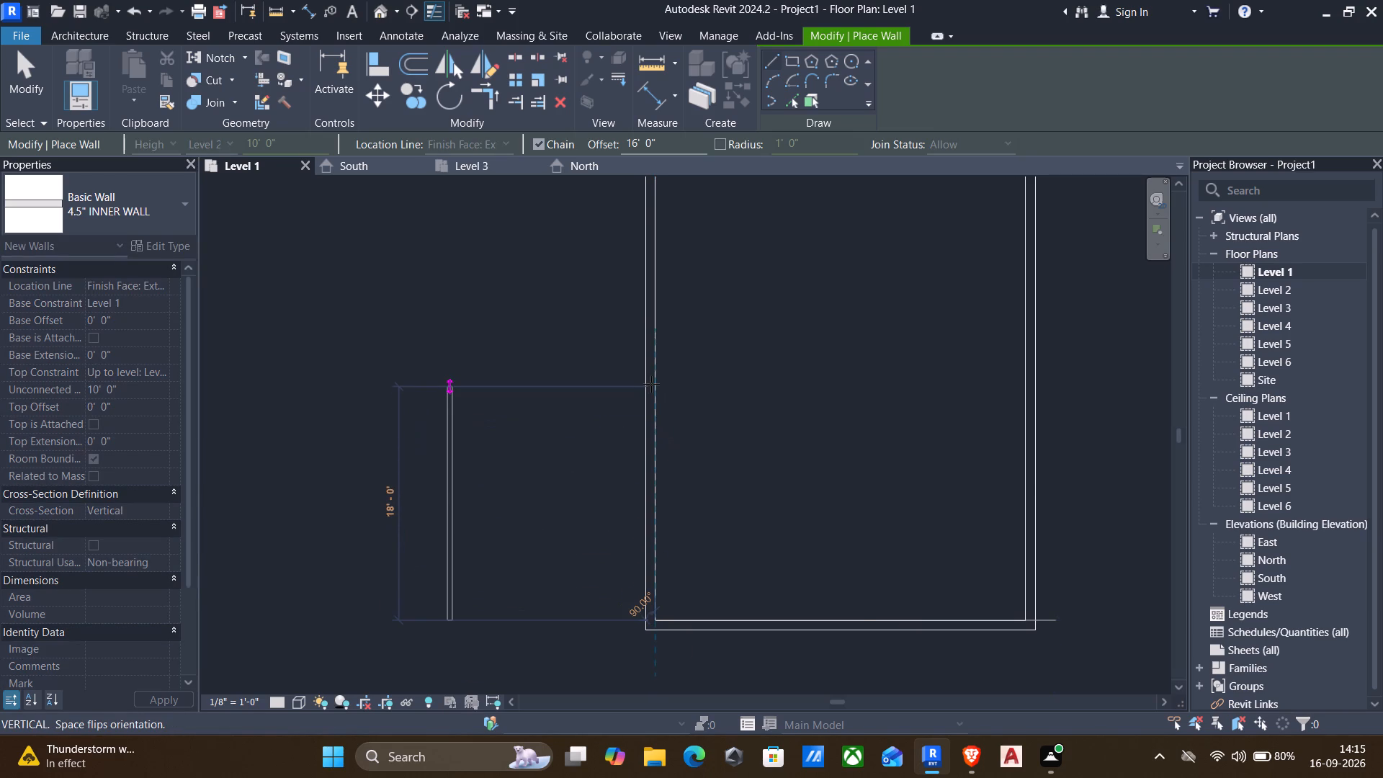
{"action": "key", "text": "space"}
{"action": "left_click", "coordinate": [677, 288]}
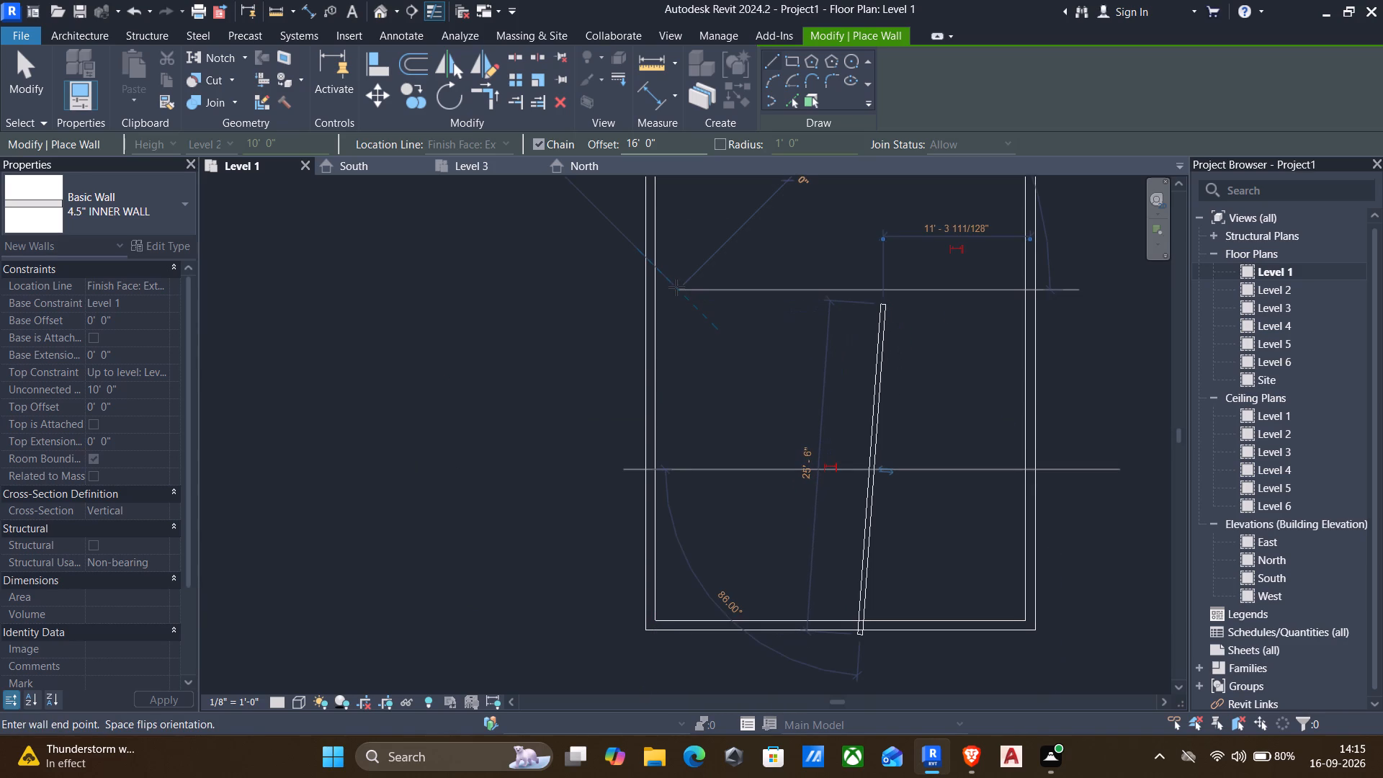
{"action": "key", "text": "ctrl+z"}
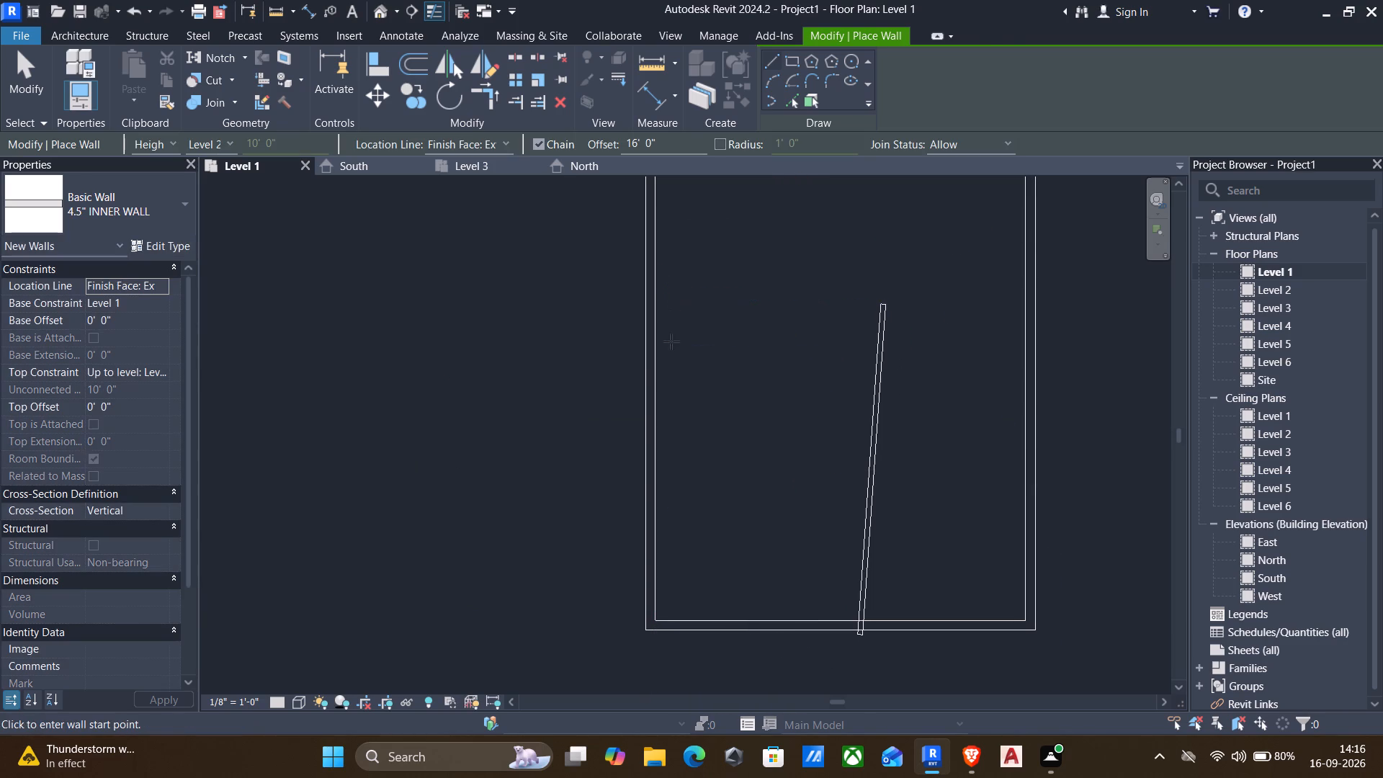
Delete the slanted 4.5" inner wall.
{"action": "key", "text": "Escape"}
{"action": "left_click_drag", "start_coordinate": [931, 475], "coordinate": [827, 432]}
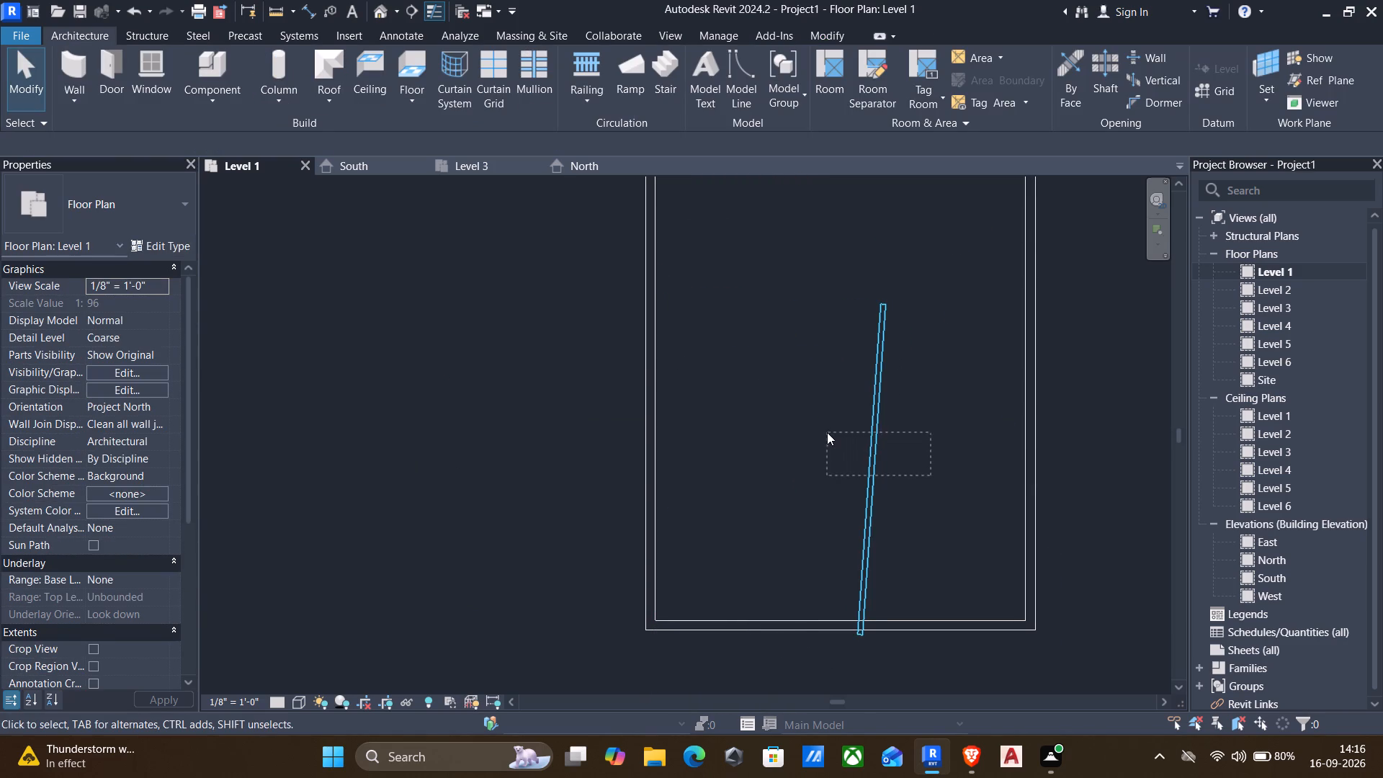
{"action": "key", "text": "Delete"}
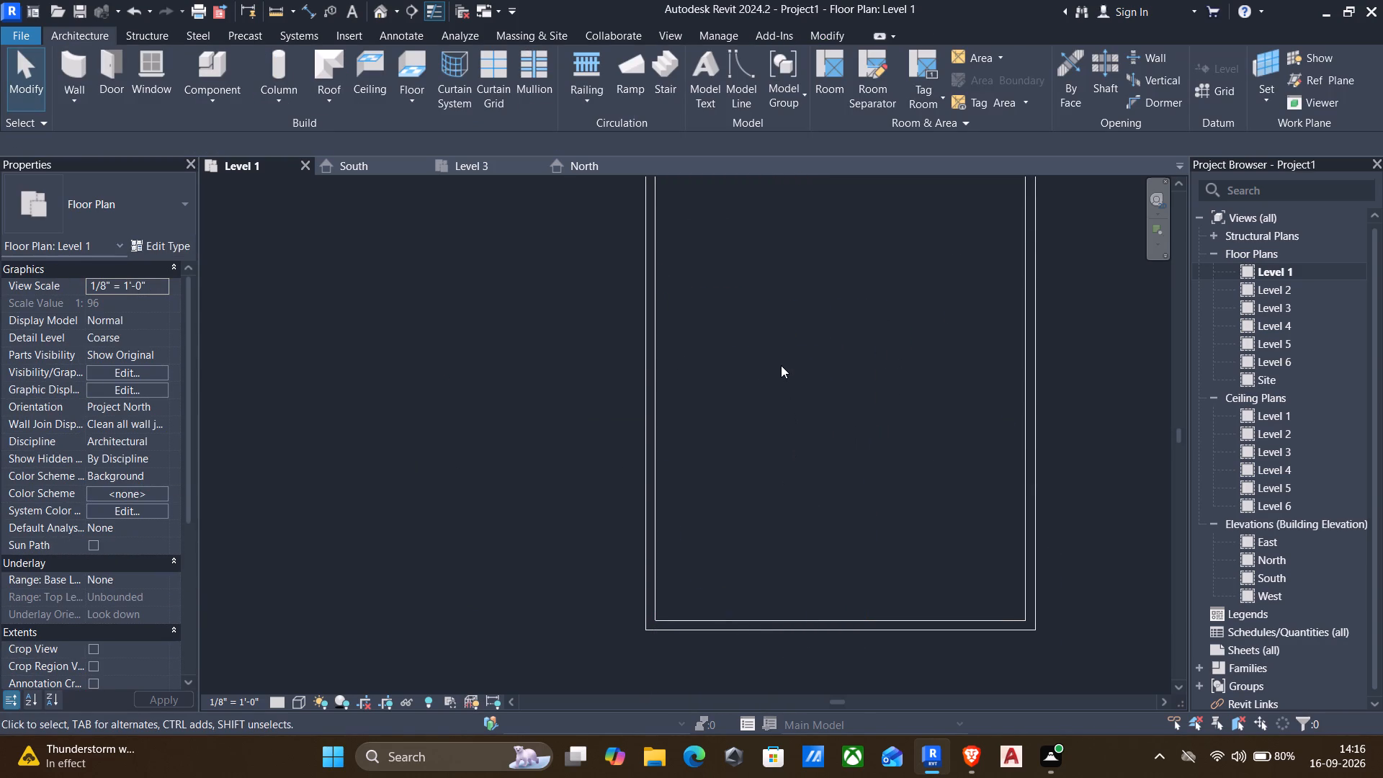
Draw a straight 4.5" inner wall 20' northward from the south wall, offset 16' from the west outer wall's inner face.
{"action": "type", "text": "WA"}
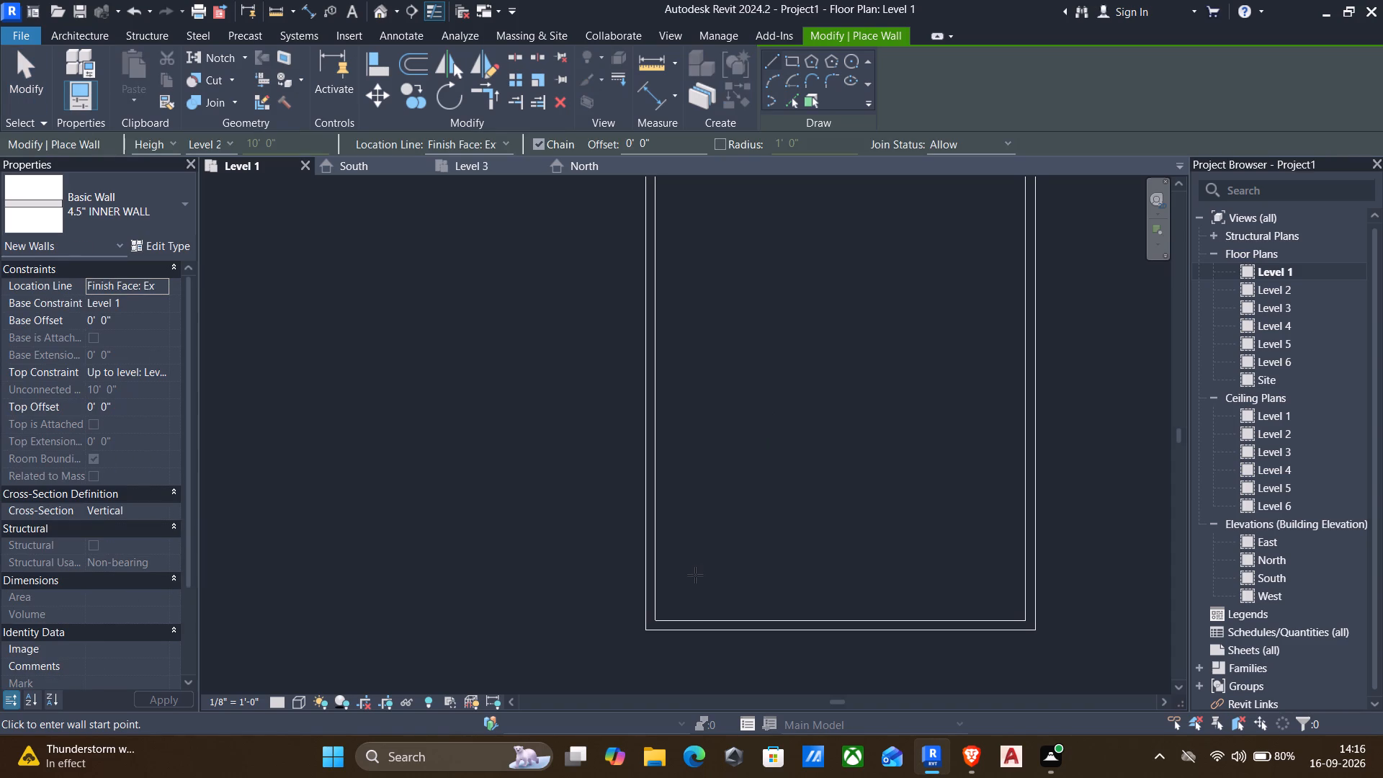
{"action": "left_click_drag", "start_coordinate": [695, 146], "coordinate": [505, 137]}
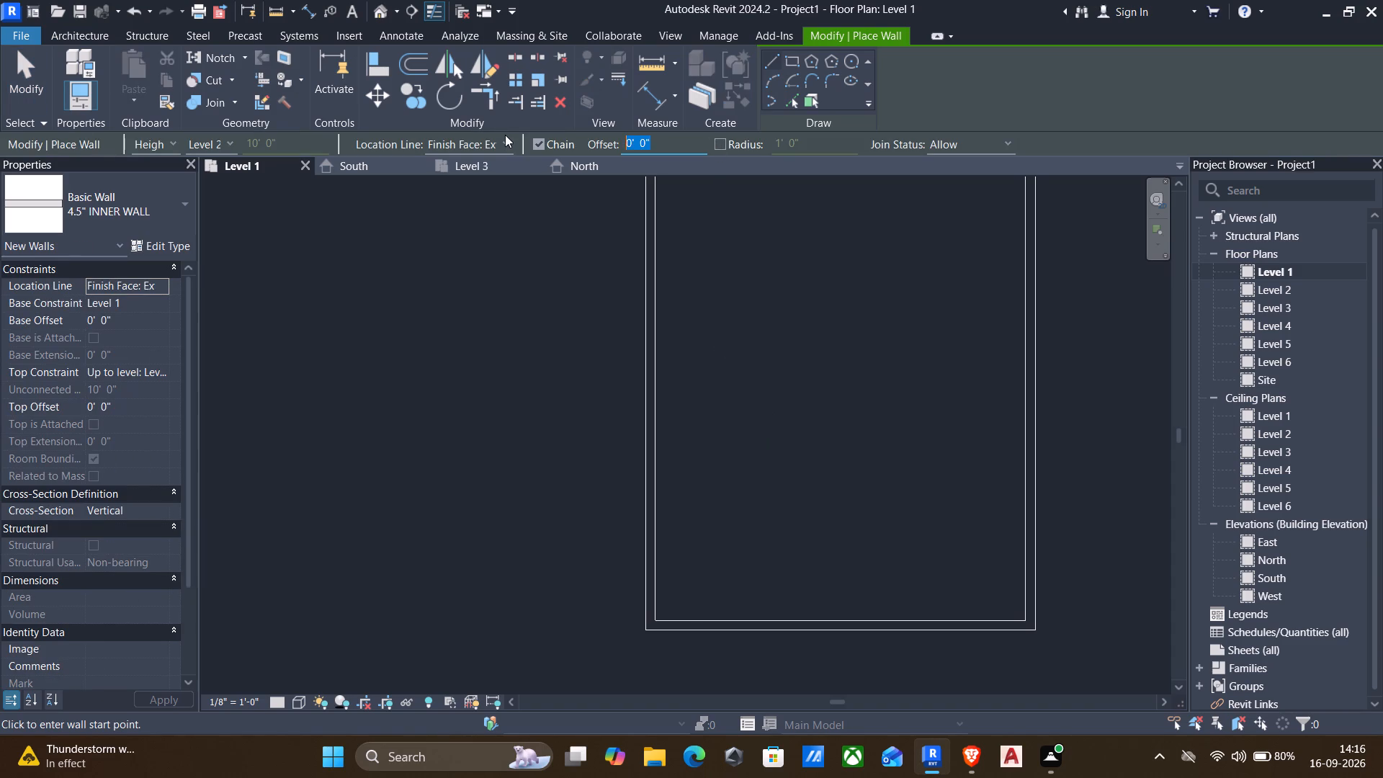
{"action": "type", "text": "16"}
{"action": "key", "text": "Return"}
{"action": "key", "text": "Return"}
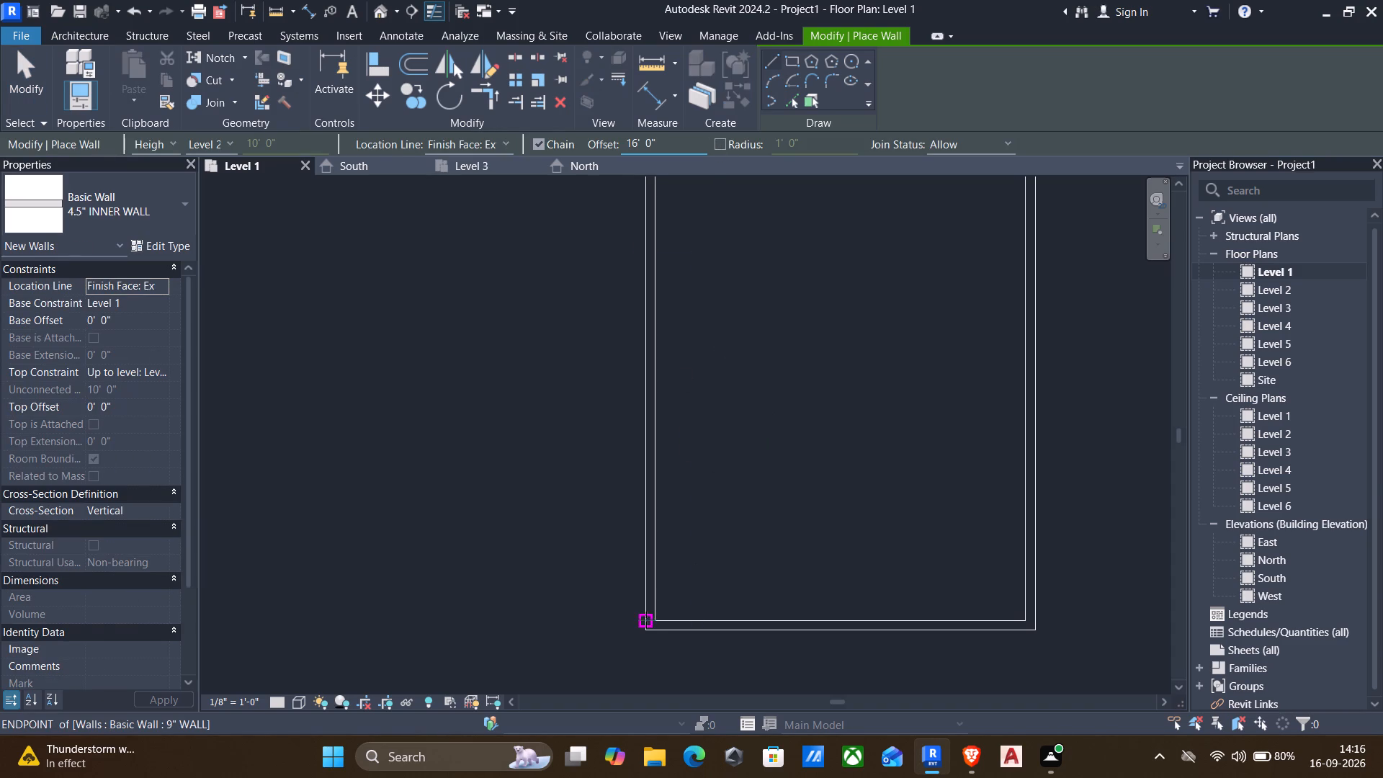
{"action": "left_click", "coordinate": [658, 620]}
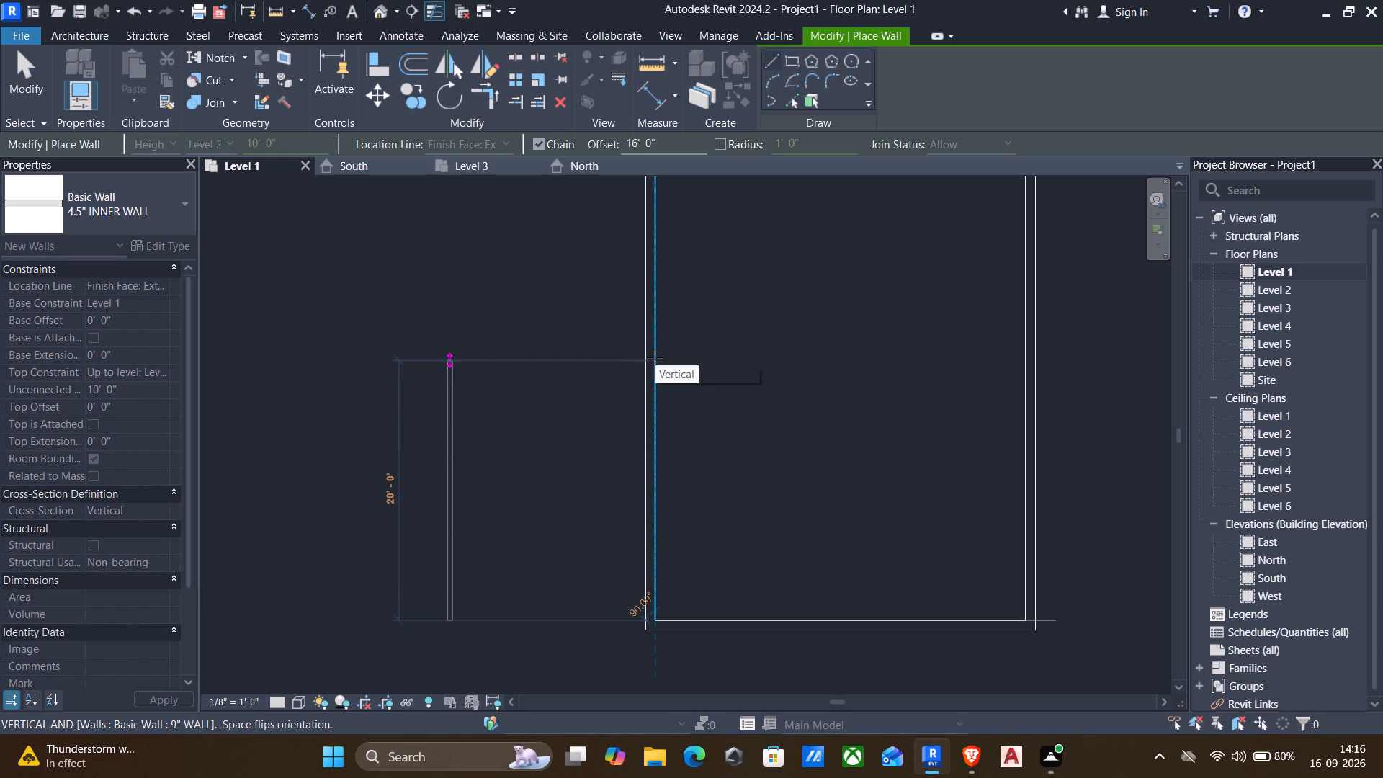
{"action": "key", "text": "space"}
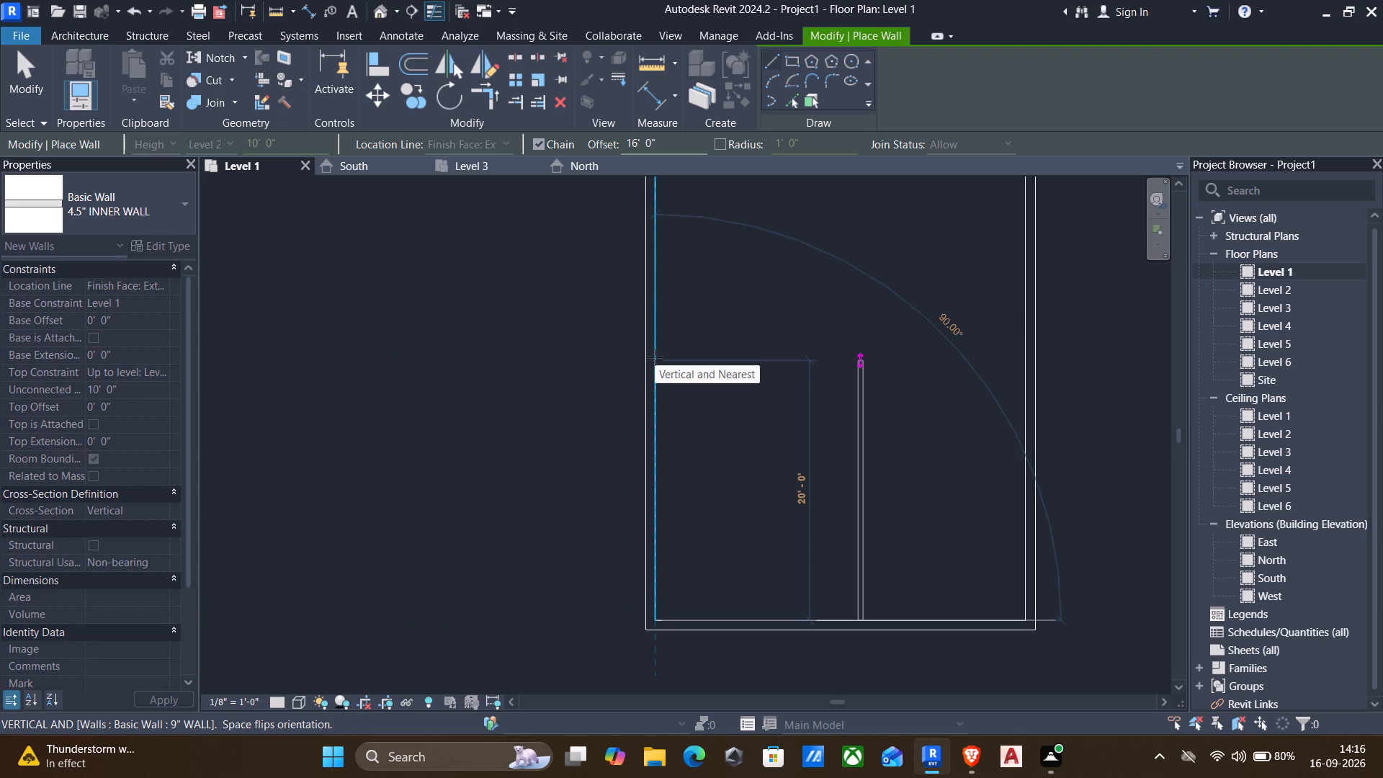
{"action": "left_click", "coordinate": [655, 357]}
{"action": "key", "text": "Escape"}
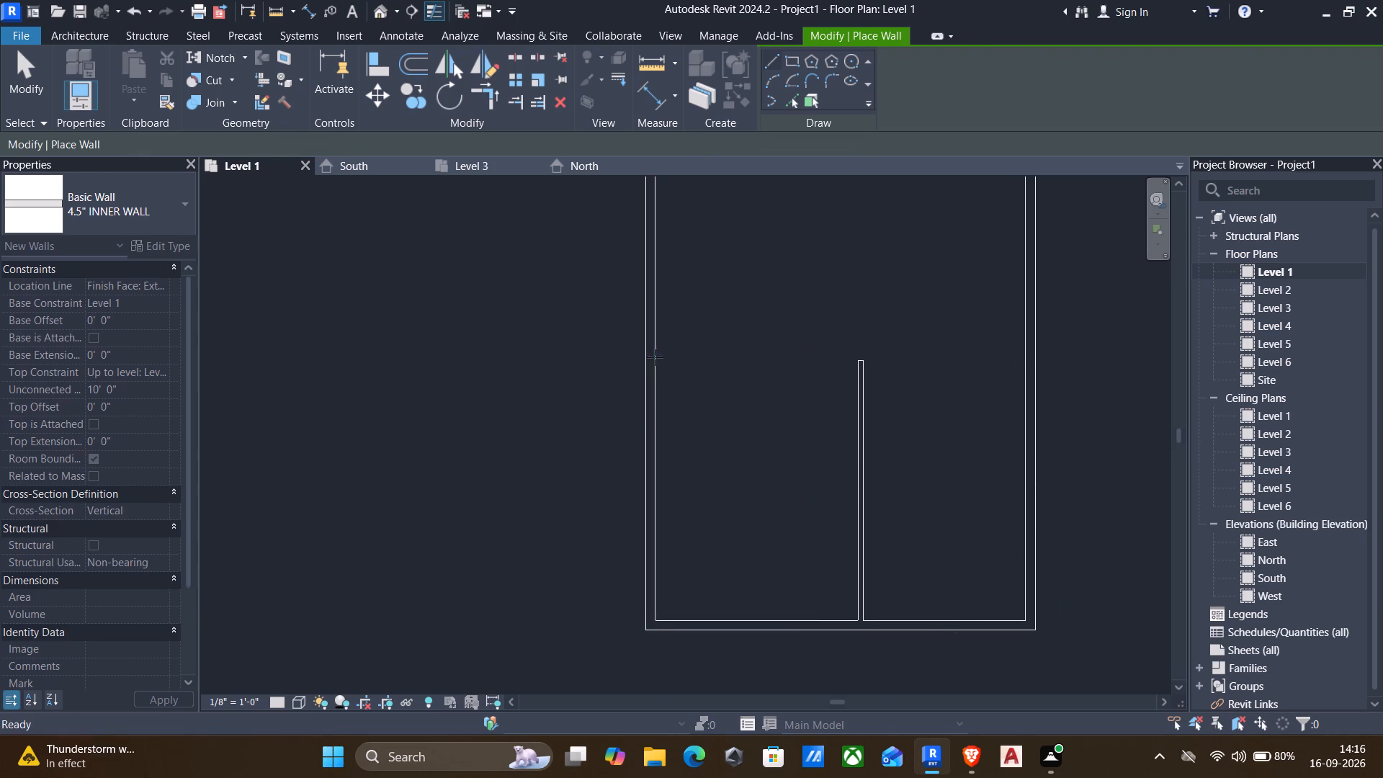
{"action": "key", "text": "Escape"}
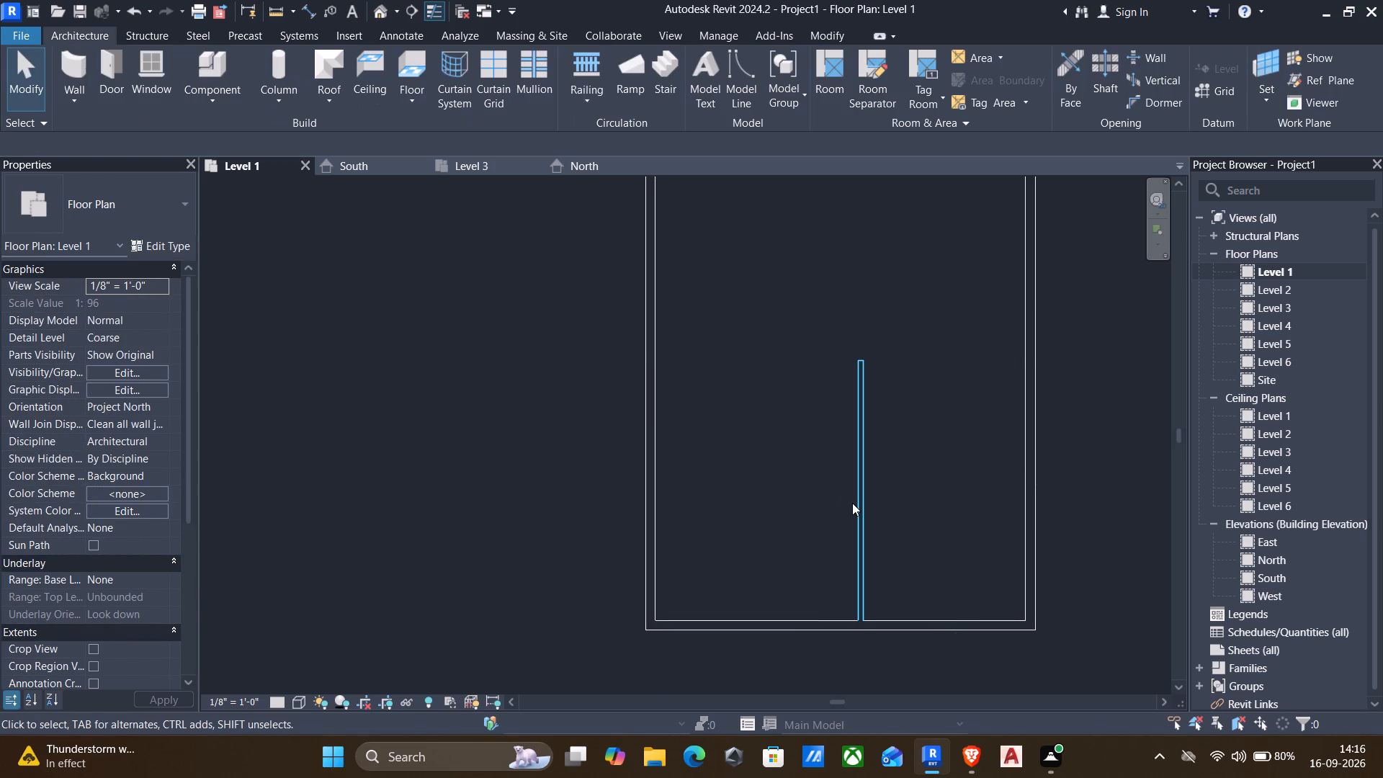
Set the inner partition wall's length to 14'.
{"action": "left_click", "coordinate": [852, 503]}
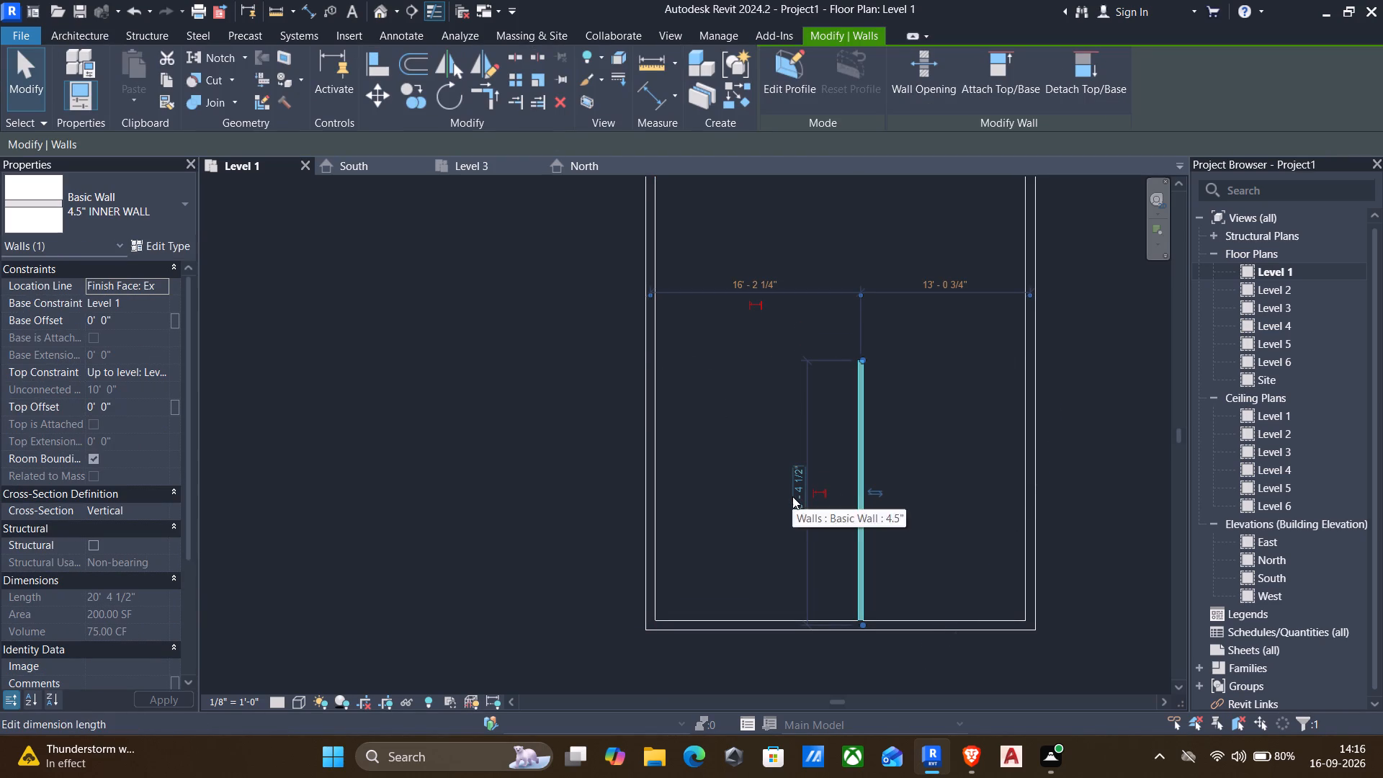
{"action": "left_click", "coordinate": [792, 496]}
{"action": "type", "text": "14'"}
{"action": "key", "text": "Return"}
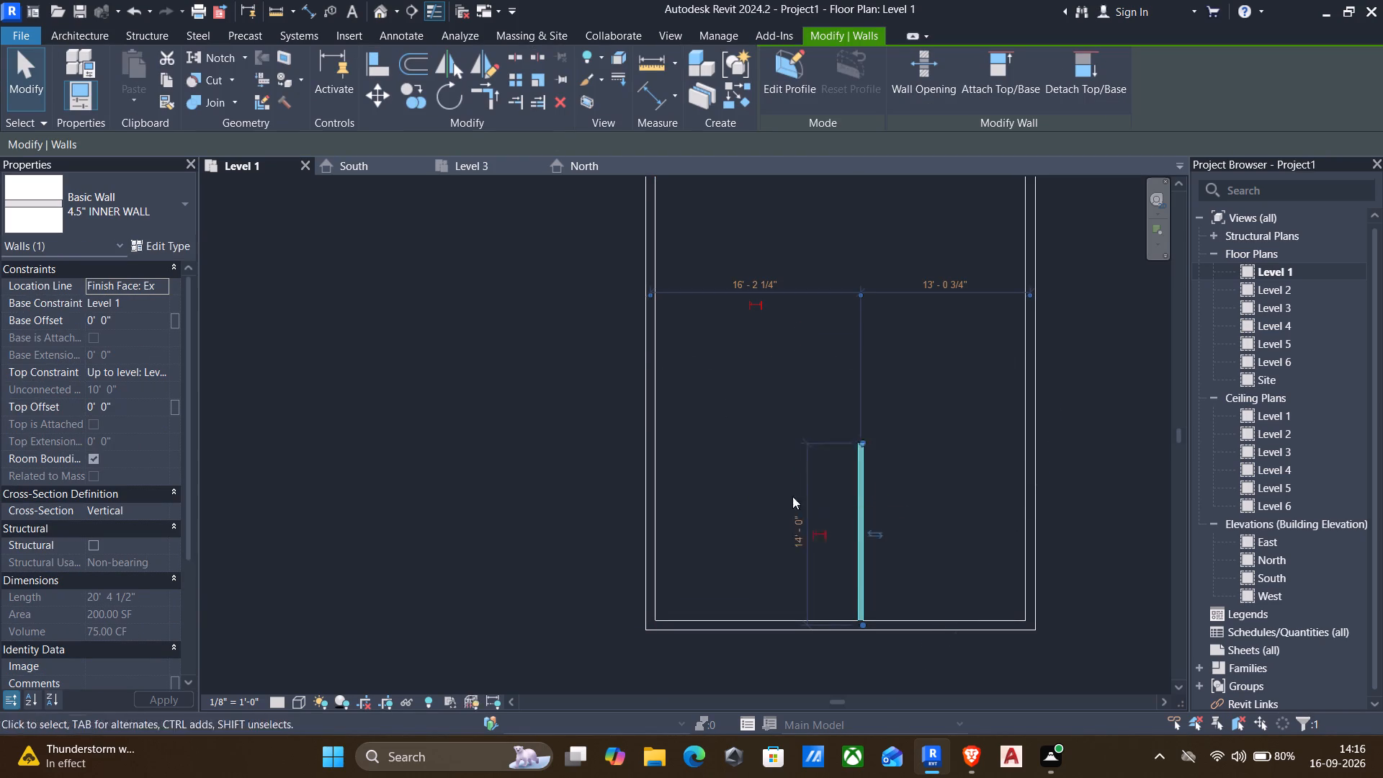
{"action": "key", "text": "Escape"}
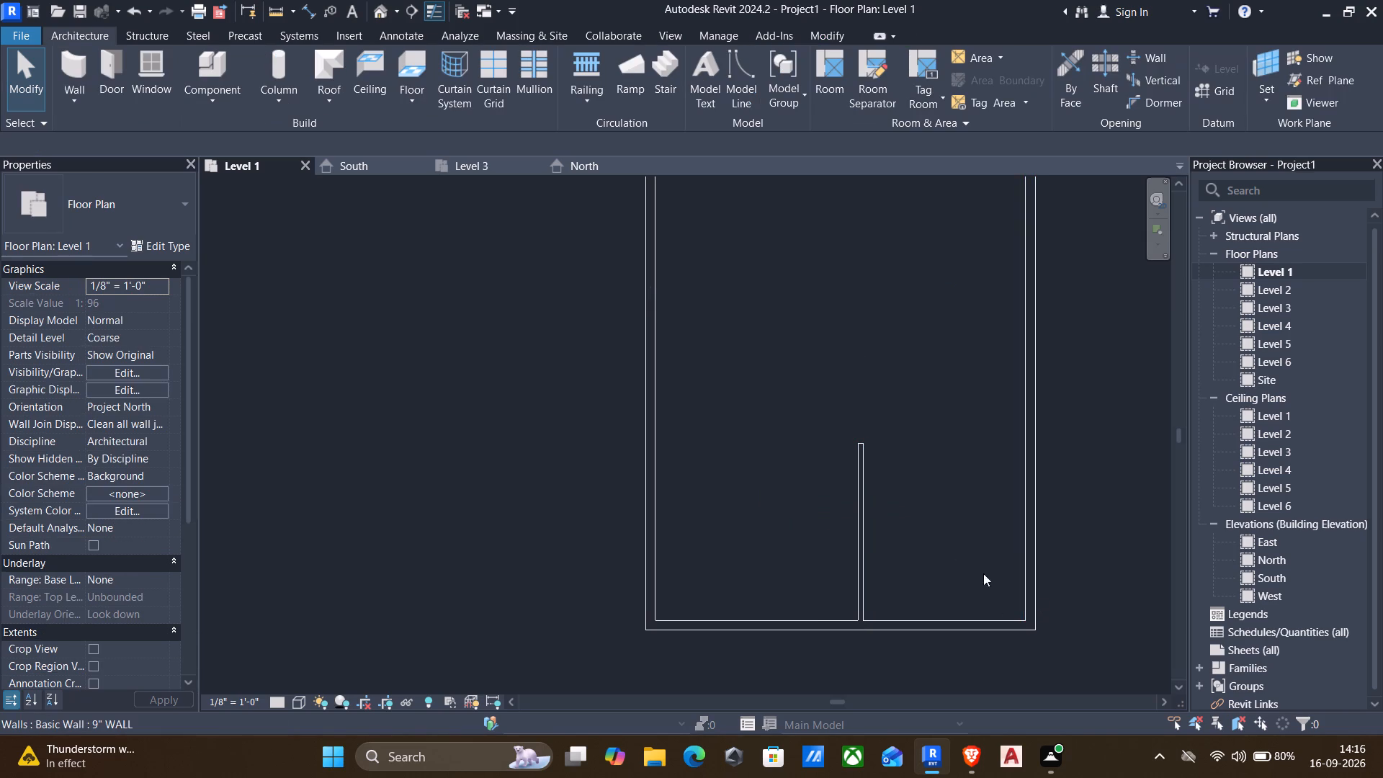
Draw a 4.5" inner wall with no offset from the north end of the 14' partition east to the east outer wall.
{"action": "middle_click_drag", "start_coordinate": [941, 544], "coordinate": [877, 583]}
{"action": "scroll", "coordinate": [871, 581], "scroll_direction": "down", "scroll_amount": 1}
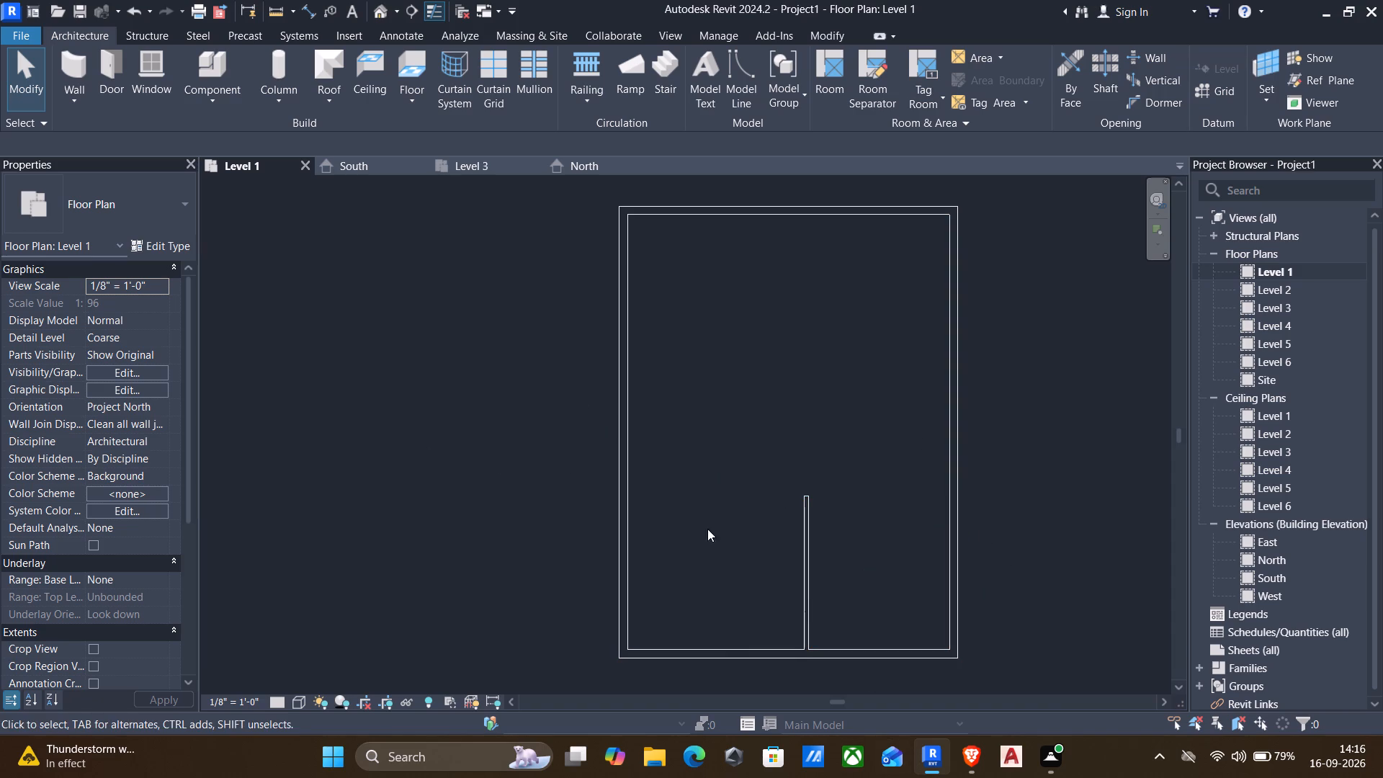
{"action": "left_click", "coordinate": [807, 591]}
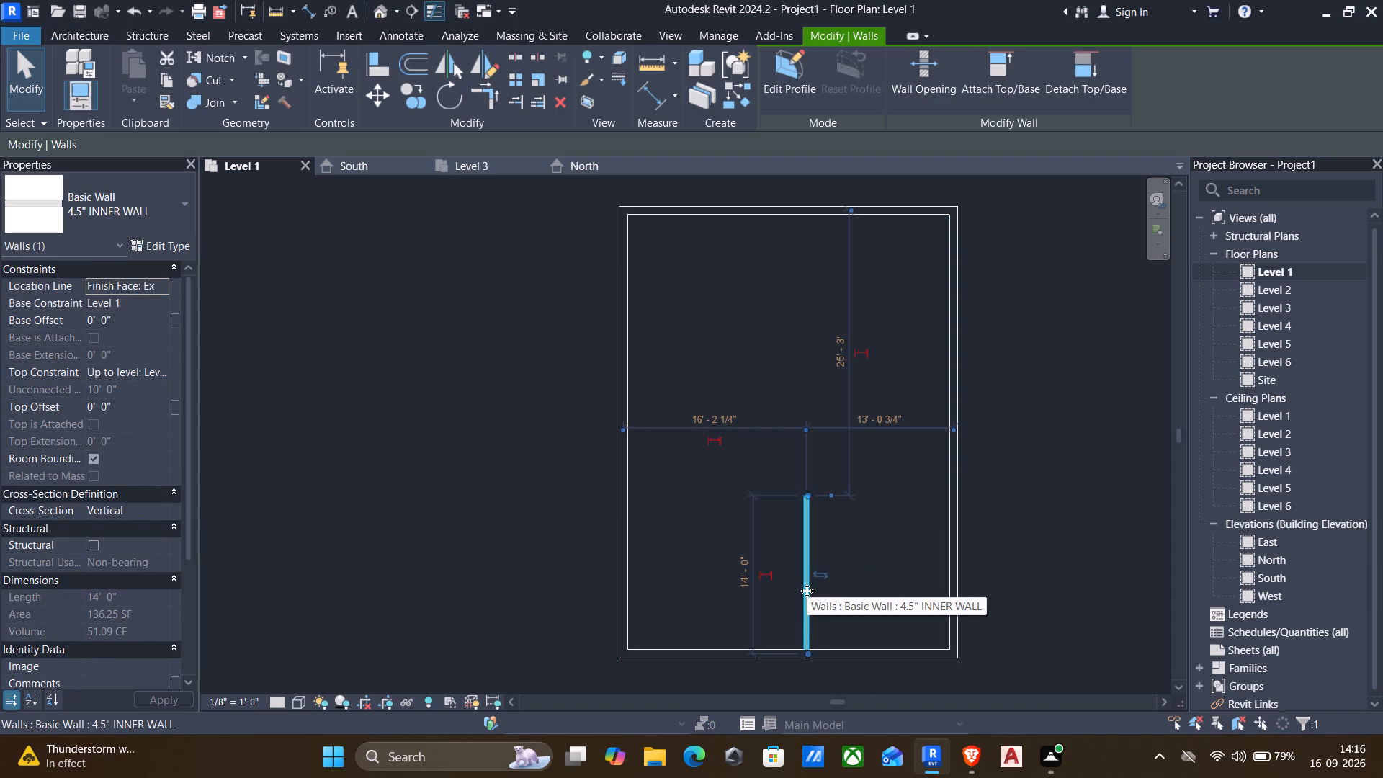
{"action": "type", "text": "CS"}
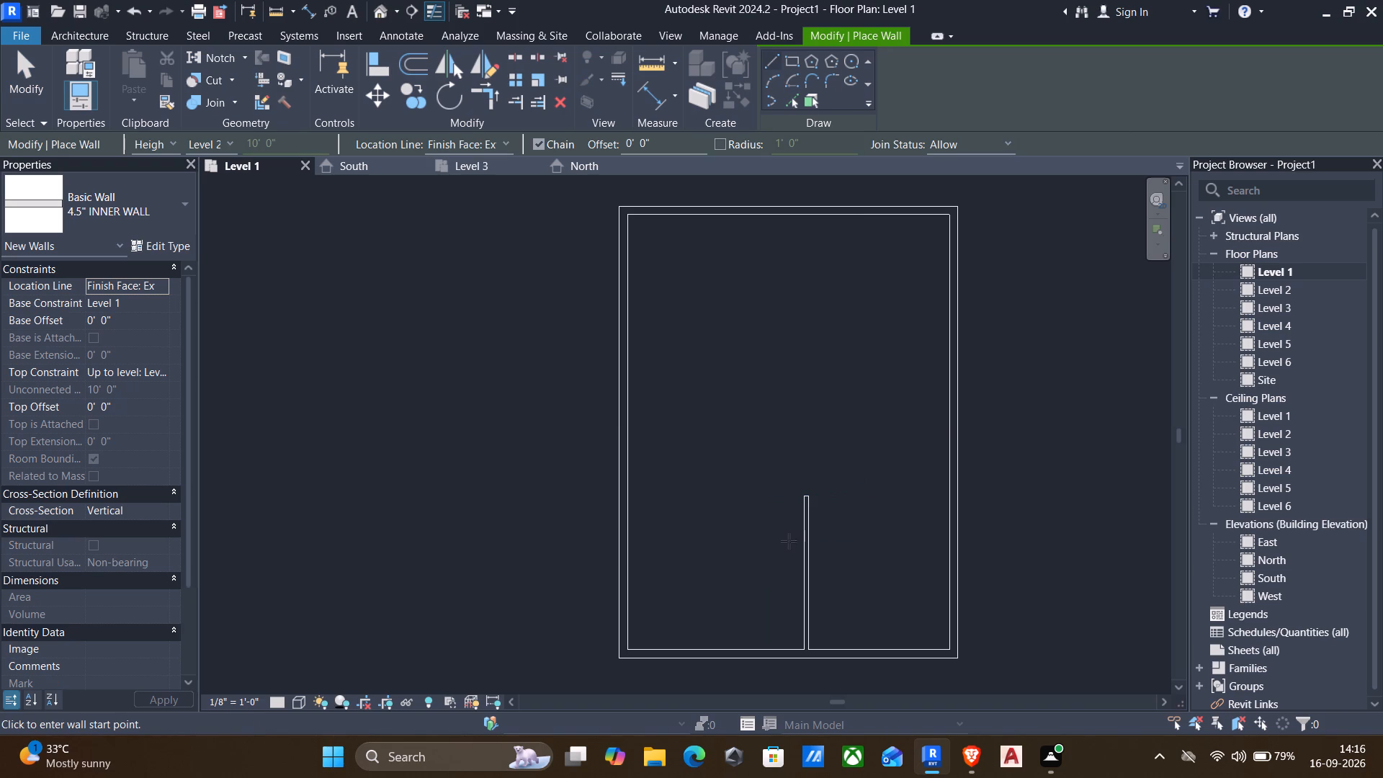
{"action": "scroll", "coordinate": [789, 541], "scroll_direction": "up", "scroll_amount": 7}
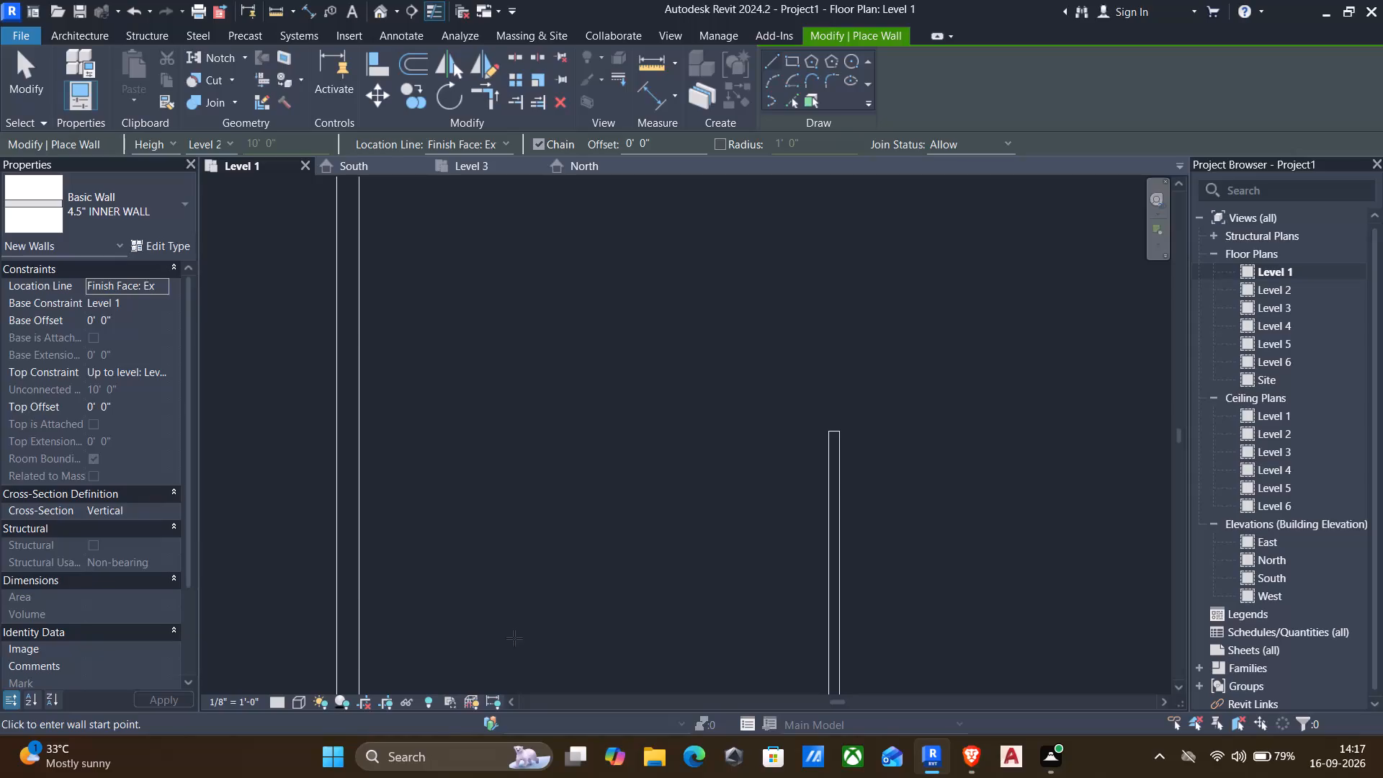
{"action": "scroll", "coordinate": [926, 431], "scroll_direction": "up", "scroll_amount": 3}
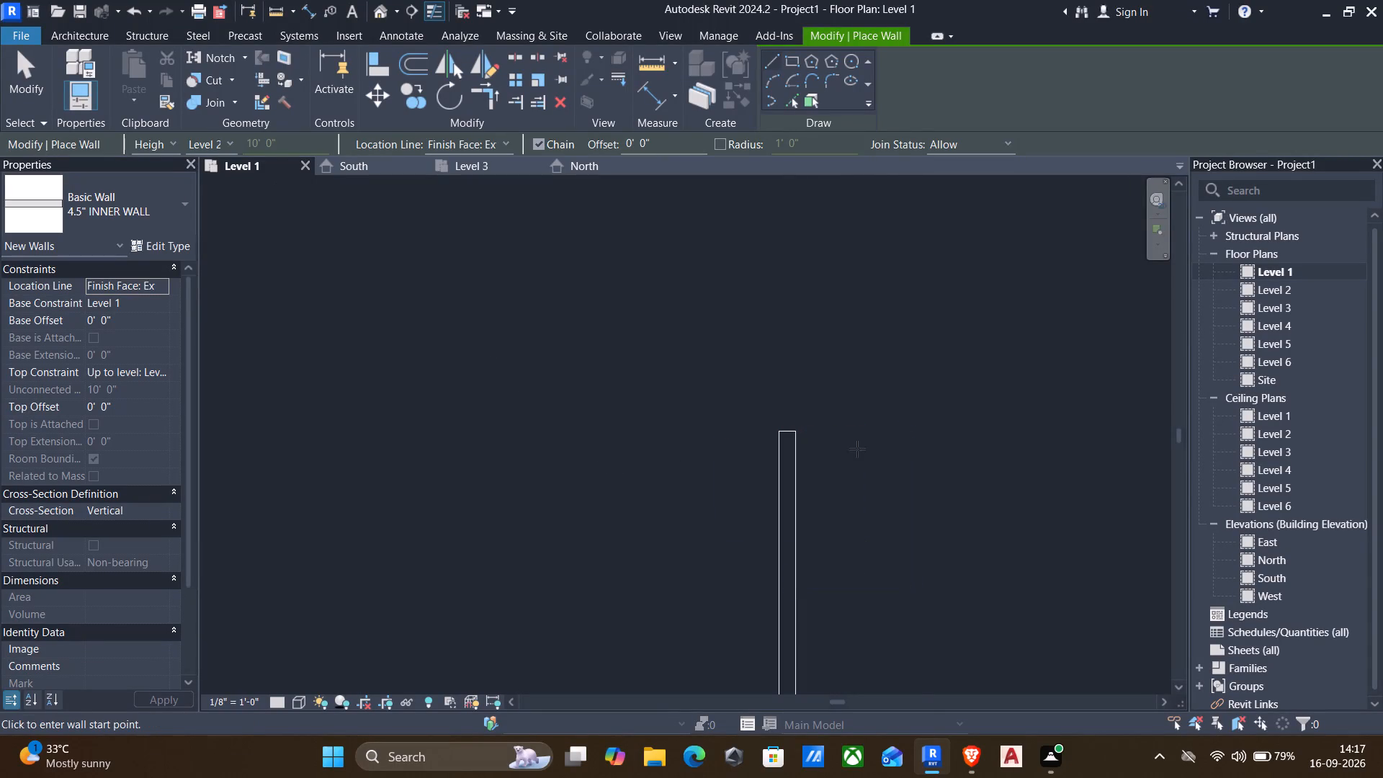
{"action": "left_click", "coordinate": [792, 434]}
{"action": "scroll", "coordinate": [813, 435], "scroll_direction": "down", "scroll_amount": 3}
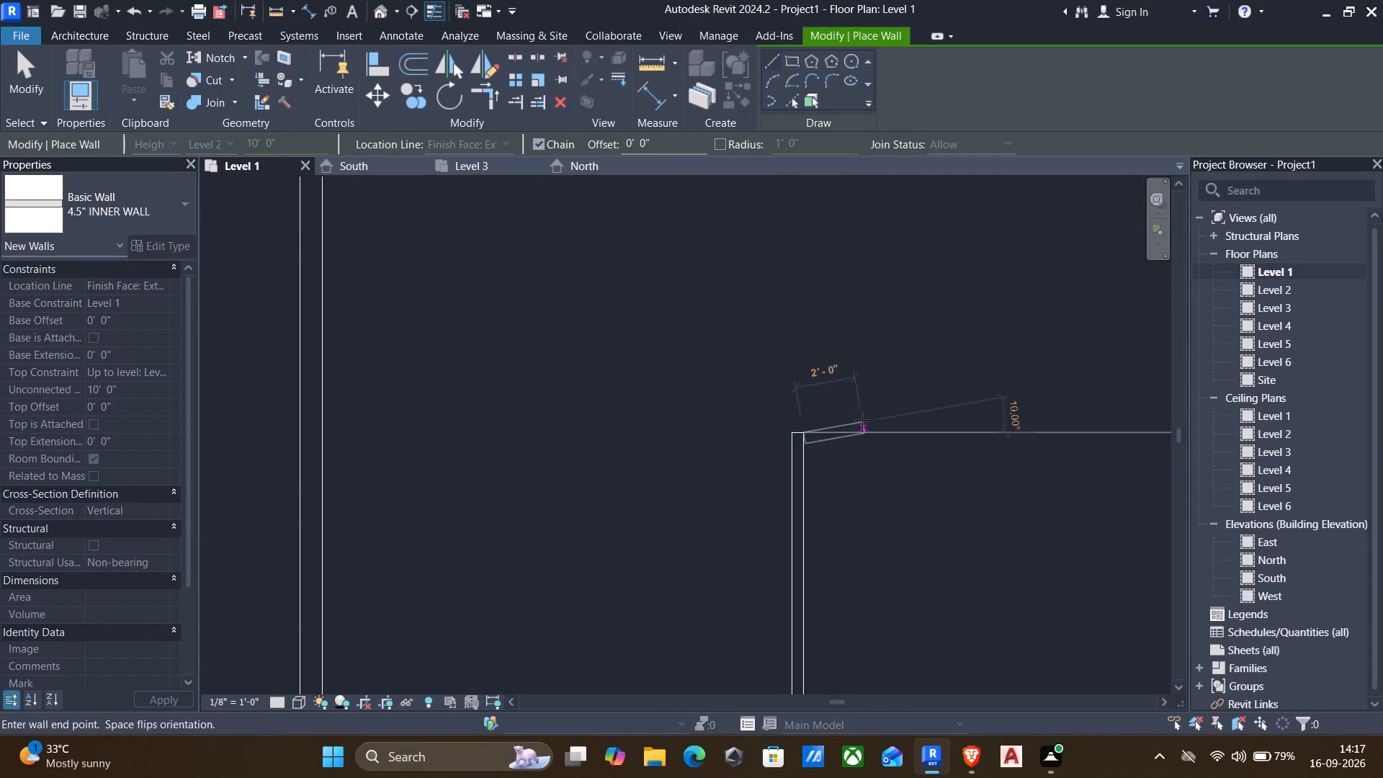
{"action": "scroll", "coordinate": [864, 420], "scroll_direction": "down", "scroll_amount": 2}
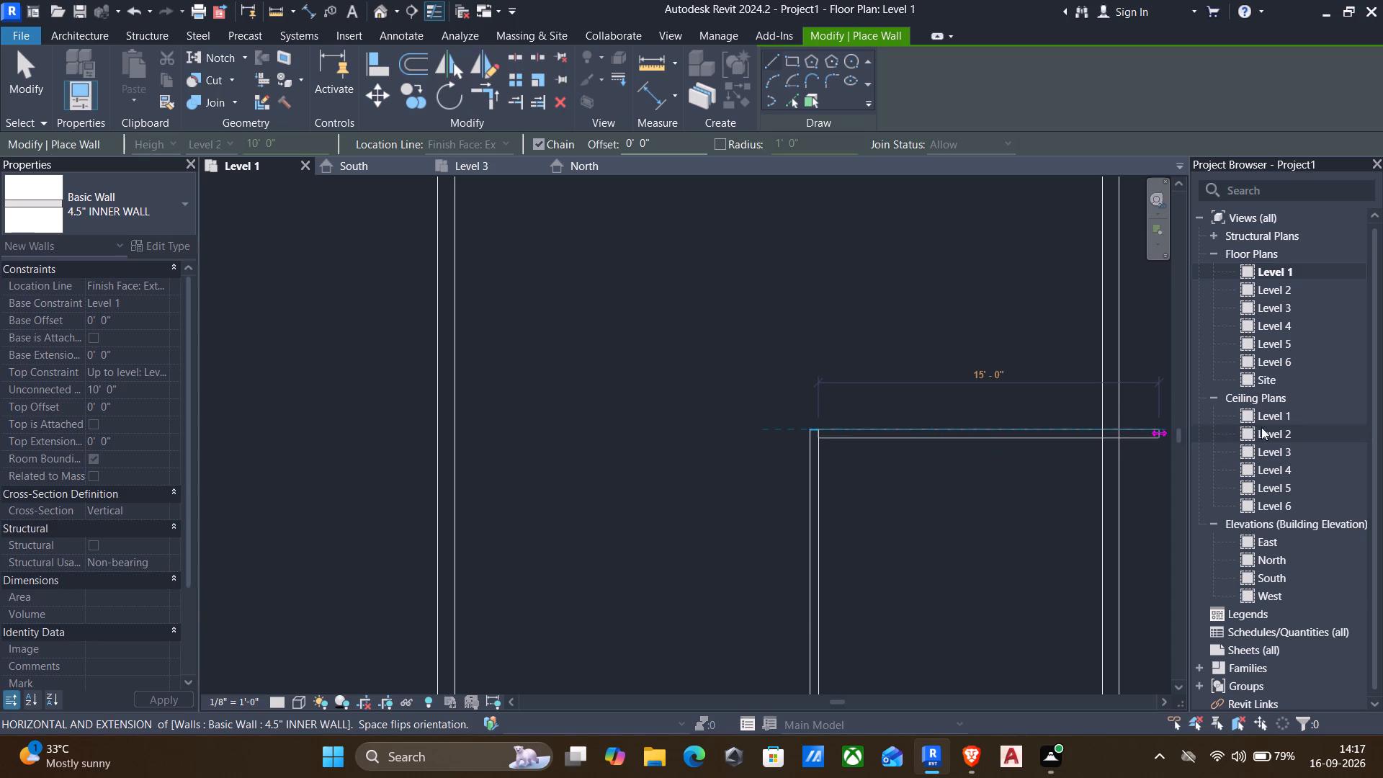
{"action": "left_click", "coordinate": [1100, 434]}
{"action": "key", "text": "Escape"}
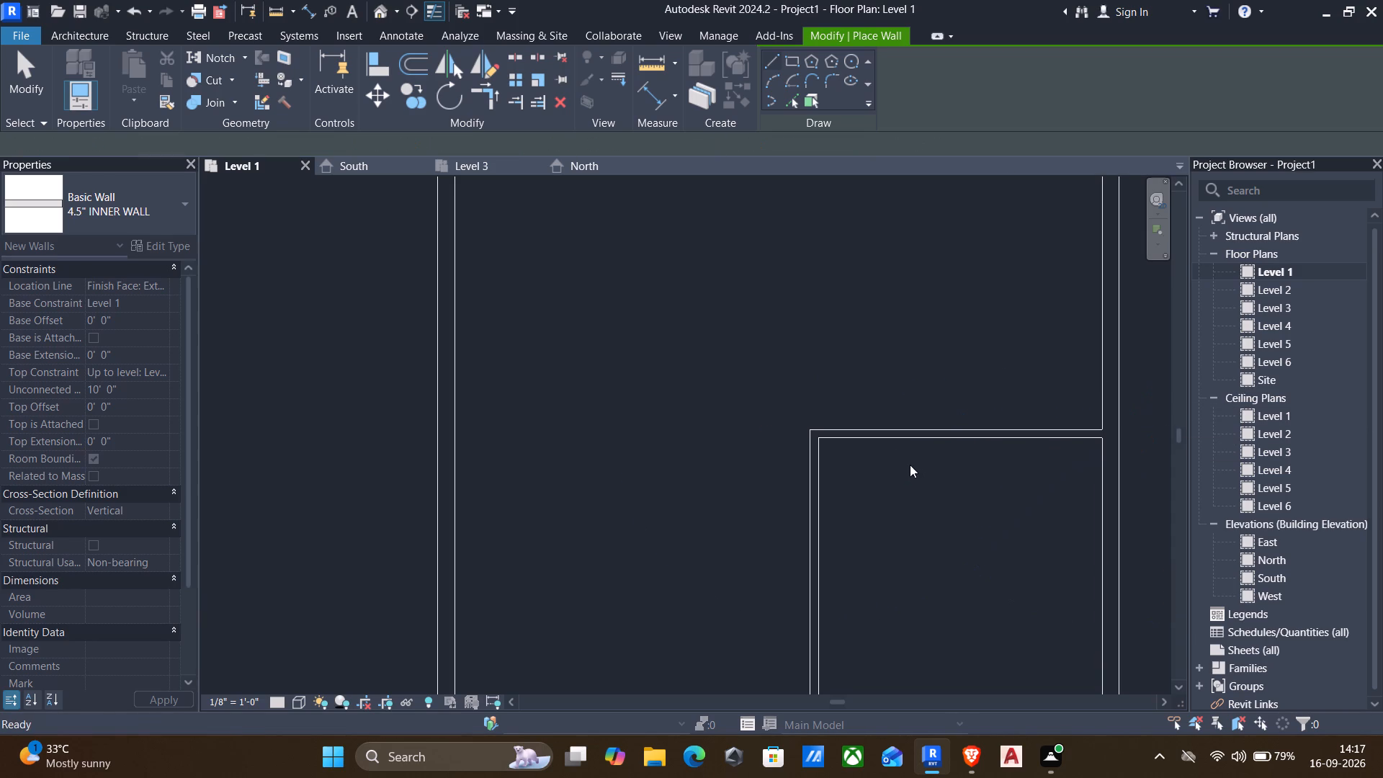
Draw a matching 4.5" inner wall from the same partition's north end west to the west outer wall.
{"action": "left_click", "coordinate": [808, 429]}
{"action": "key", "text": "space"}
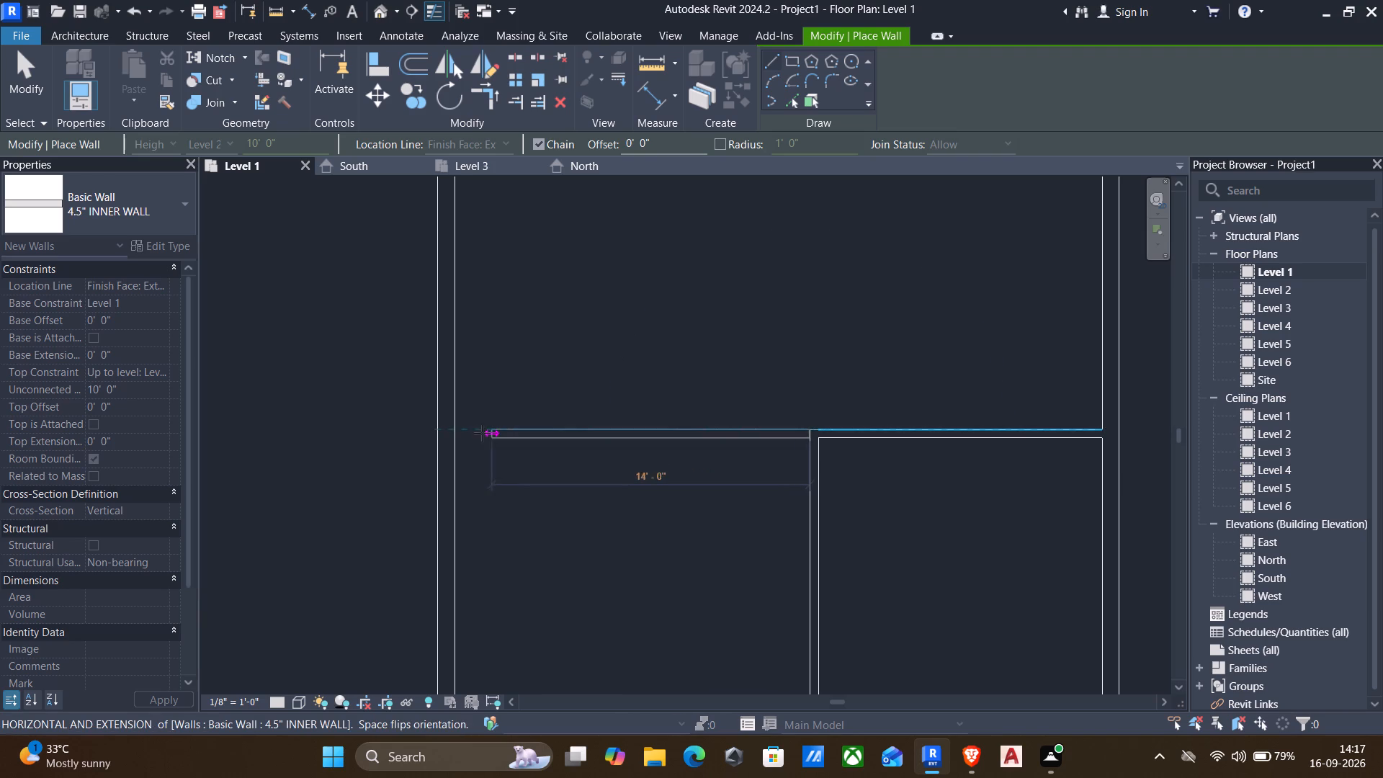
{"action": "left_click", "coordinate": [460, 437]}
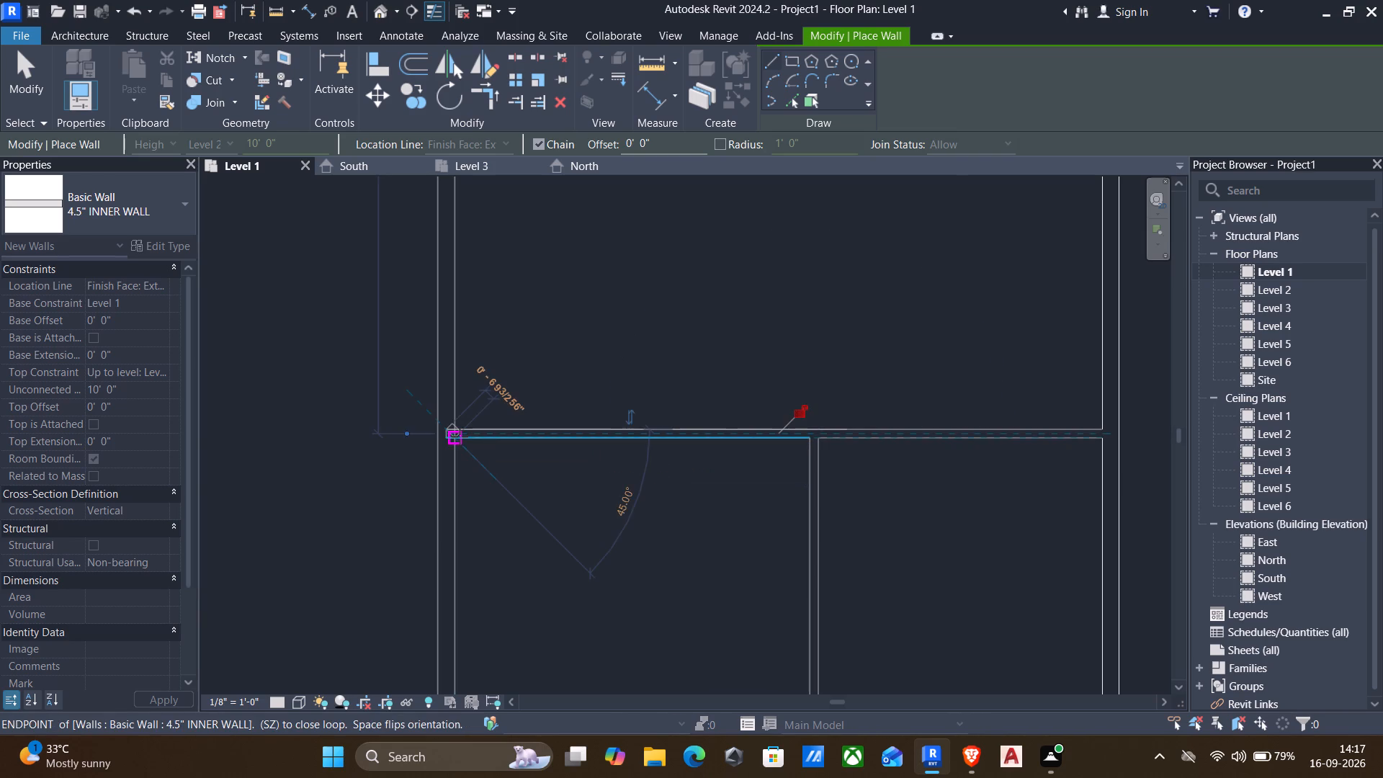
{"action": "key", "text": "Escape"}
Draw a 4.5" inner wall across the full building width, offset 12' inward from the north outer wall's inner face.
{"action": "scroll", "coordinate": [501, 460], "scroll_direction": "down", "scroll_amount": 3}
{"action": "scroll", "coordinate": [612, 469], "scroll_direction": "down", "scroll_amount": 3}
{"action": "middle_click_drag", "start_coordinate": [612, 469], "coordinate": [555, 542]}
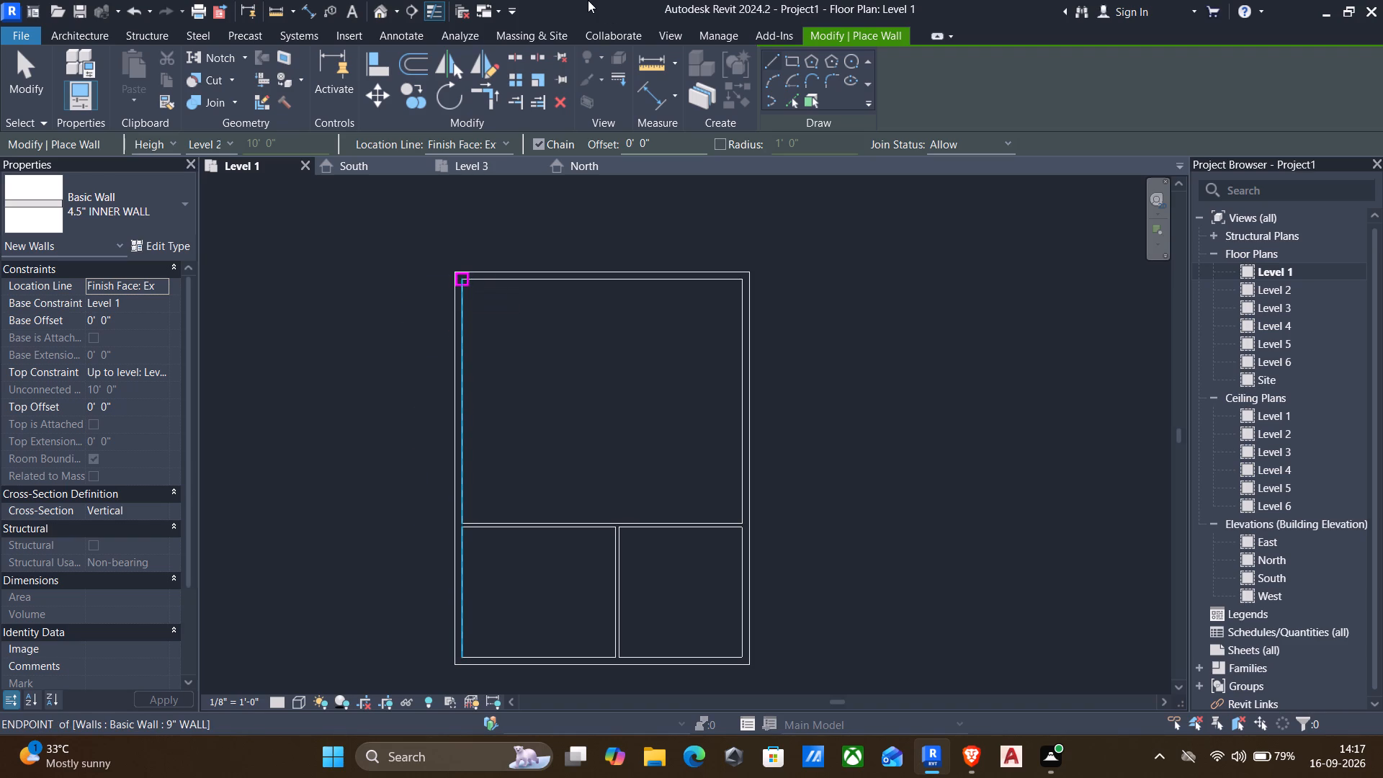
{"action": "left_click_drag", "start_coordinate": [658, 148], "coordinate": [652, 148]}
{"action": "left_click_drag", "start_coordinate": [652, 148], "coordinate": [530, 146]}
{"action": "type", "text": "12'"}
{"action": "key", "text": "Return"}
{"action": "left_click", "coordinate": [465, 282]}
{"action": "key", "text": "space"}
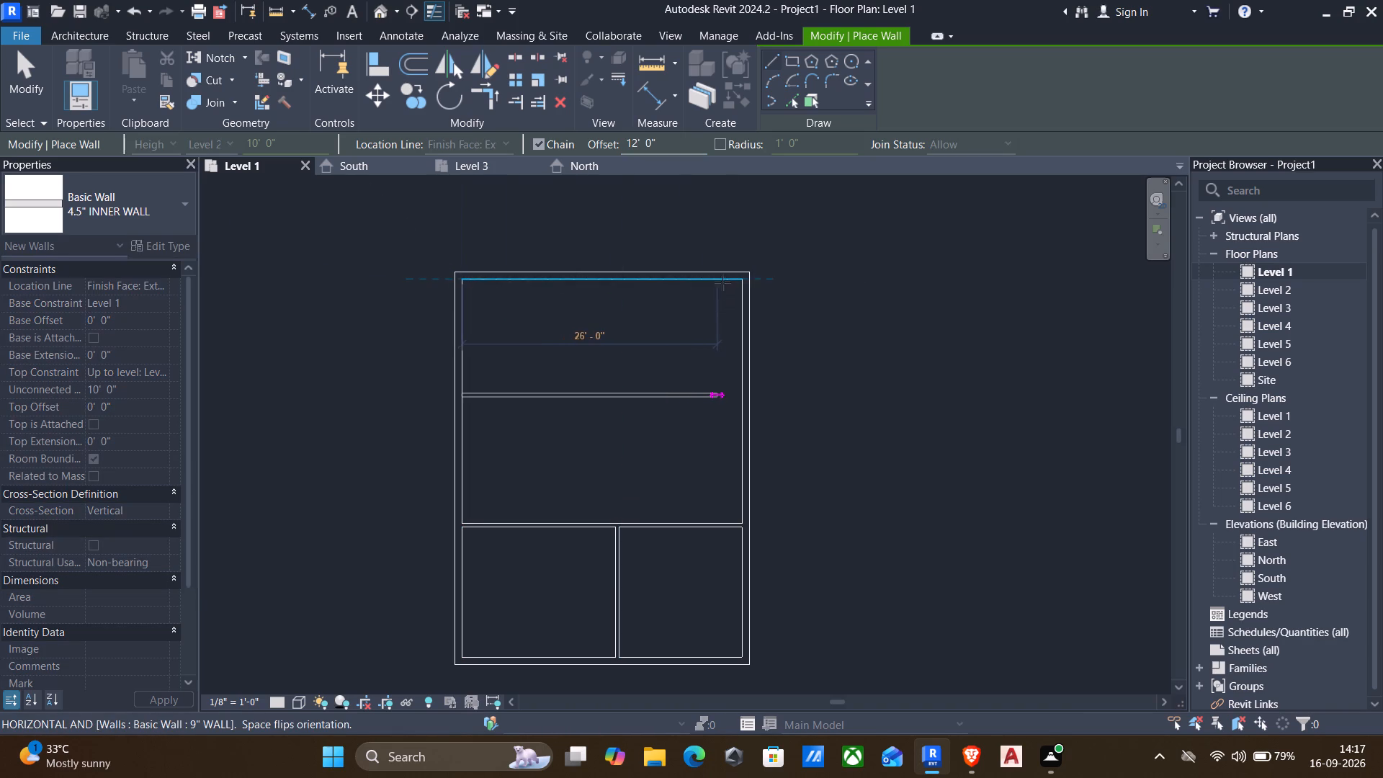
{"action": "left_click", "coordinate": [738, 278]}
{"action": "key", "text": "Escape"}
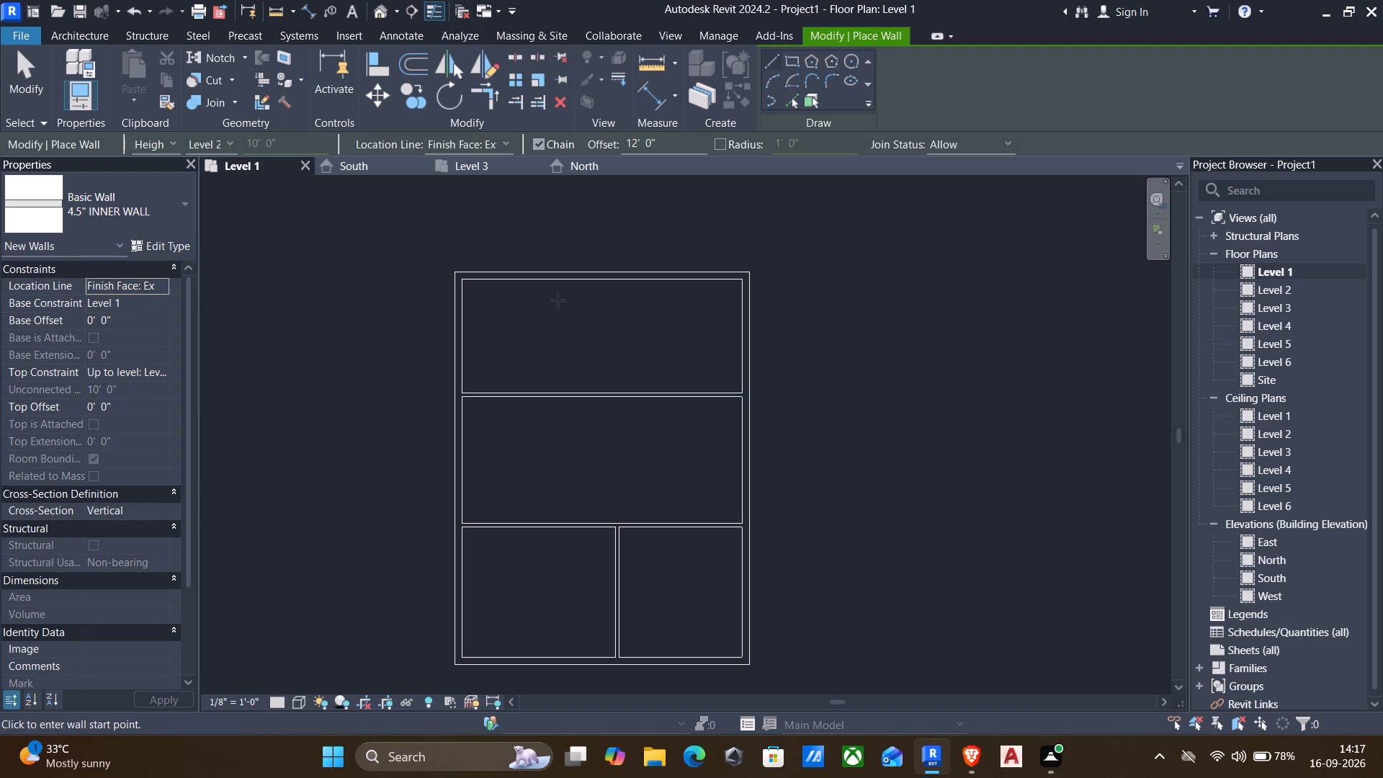
Draw a 4.5" inner wall through the northern strip up to the north wall, offset 11' from the west outer wall's inner face.
{"action": "type", "text": "WA"}
{"action": "left_click_drag", "start_coordinate": [658, 140], "coordinate": [513, 147]}
{"action": "type", "text": "11'"}
{"action": "key", "text": "Return"}
{"action": "scroll", "coordinate": [484, 385], "scroll_direction": "up", "scroll_amount": 3}
{"action": "left_click", "coordinate": [453, 396]}
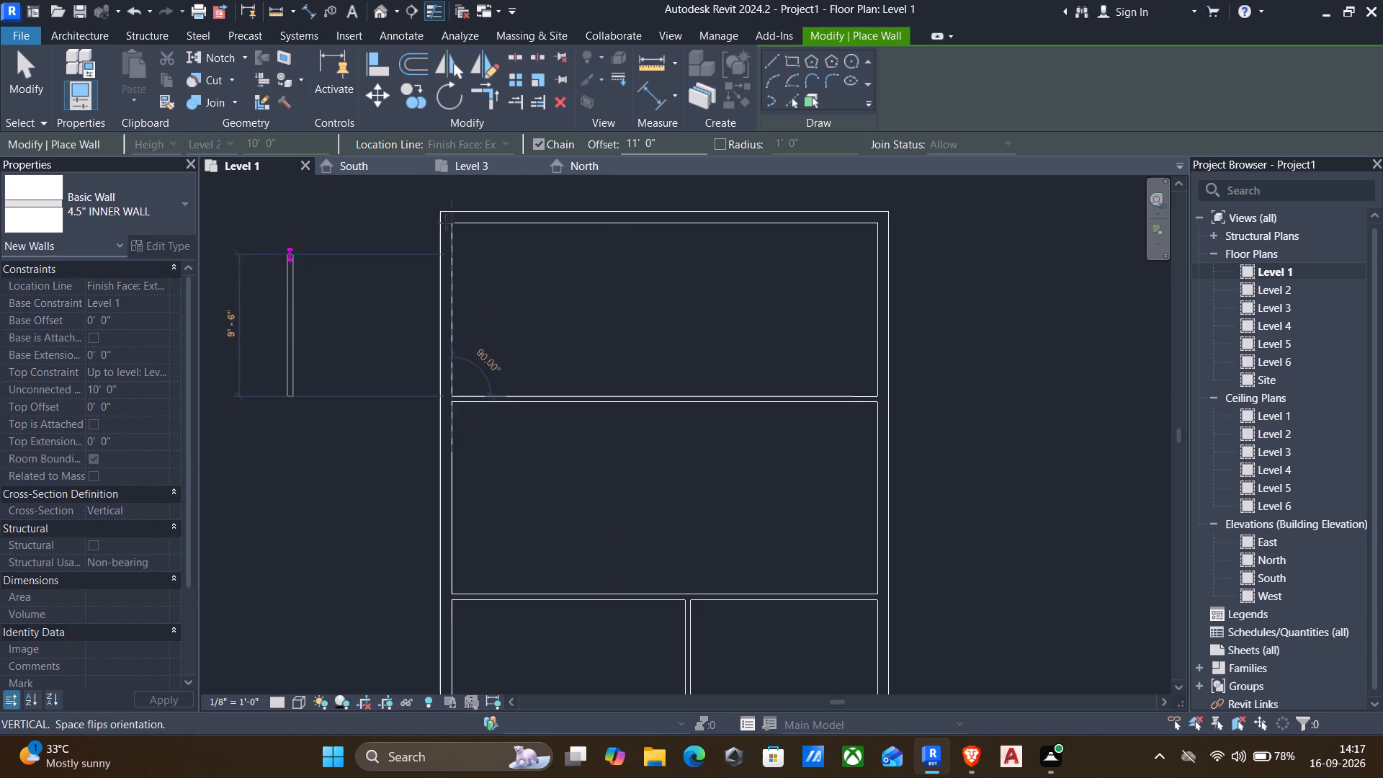
{"action": "key", "text": "space"}
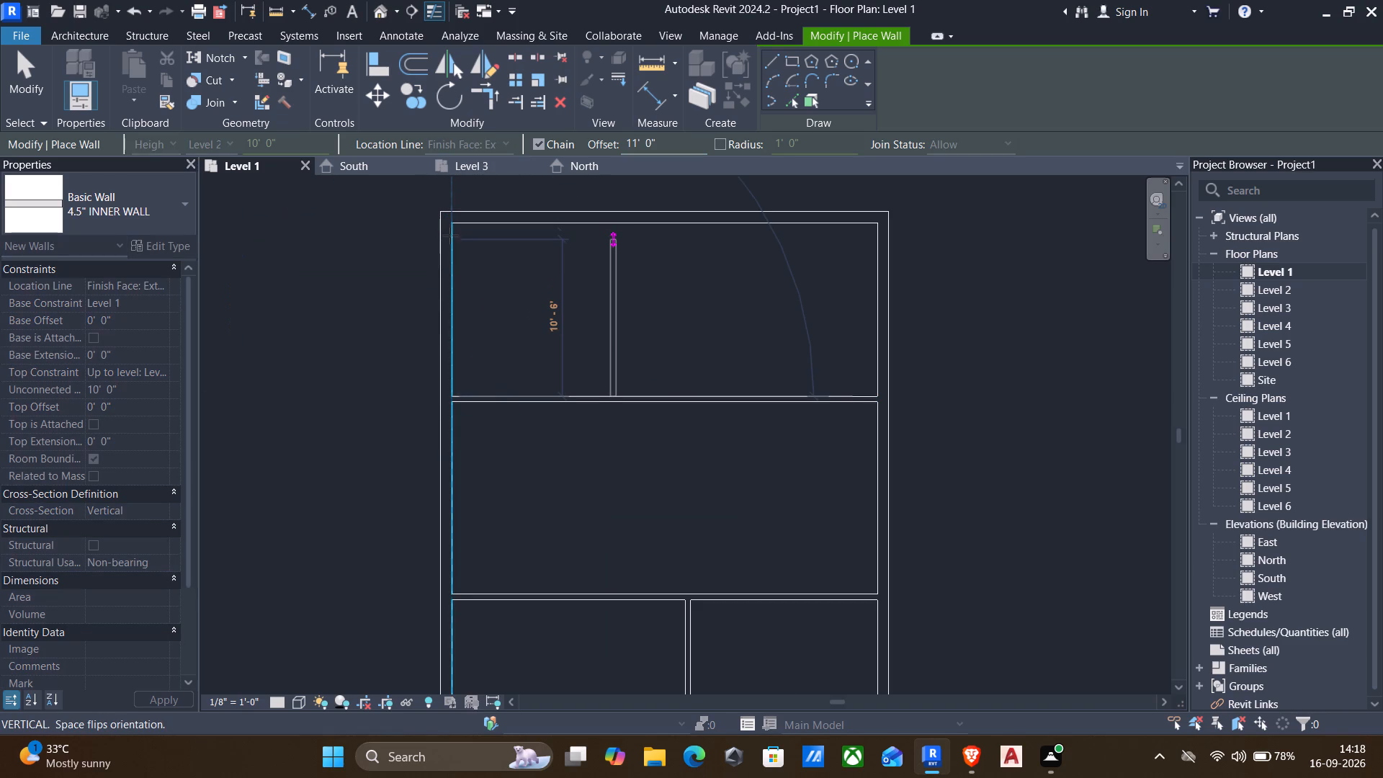
{"action": "left_click", "coordinate": [450, 229]}
{"action": "key", "text": "Escape"}
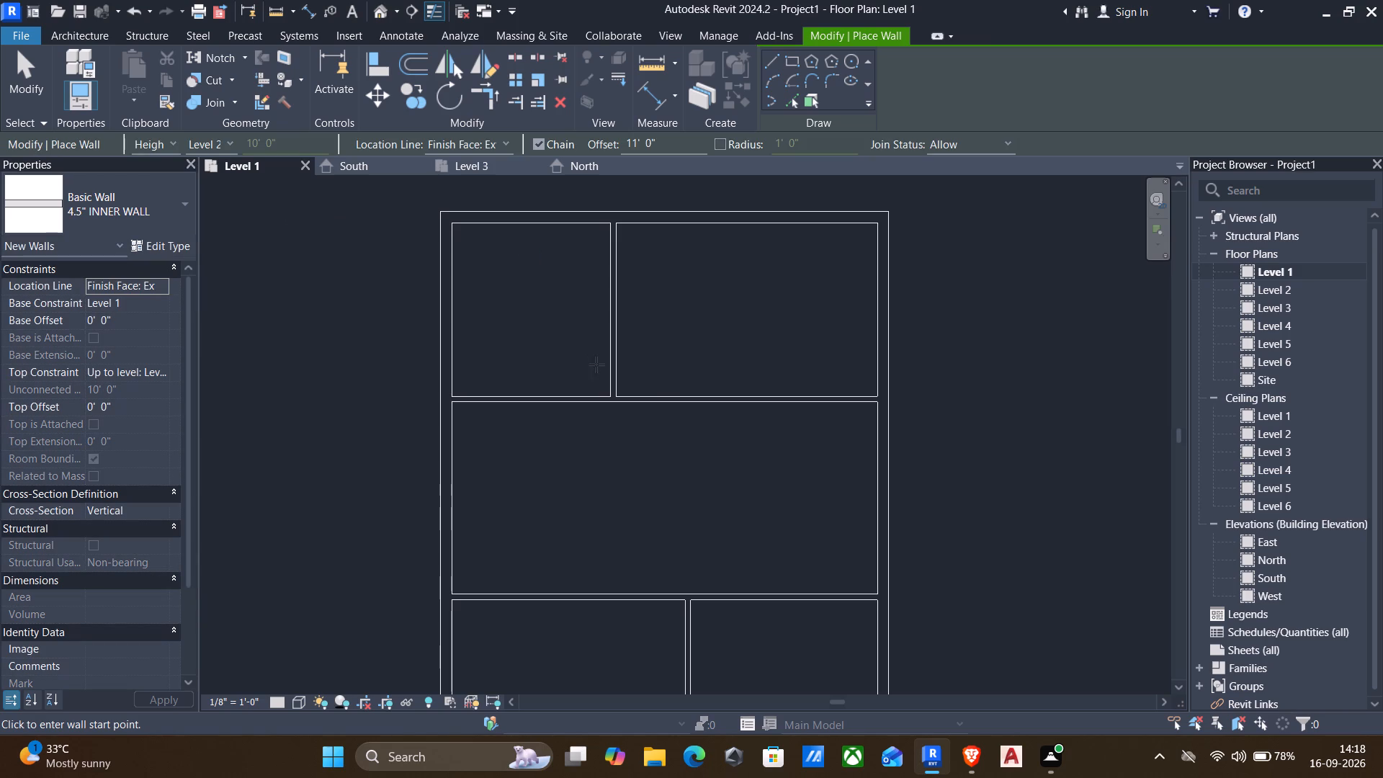
Draw another 4.5" inner wall across the northern strip, offset 5' east of the partition beside the northwest room.
{"action": "left_click_drag", "start_coordinate": [676, 142], "coordinate": [567, 138]}
{"action": "key", "text": "5"}
{"action": "key", "text": "apostrophe"}
{"action": "key", "text": "Return"}
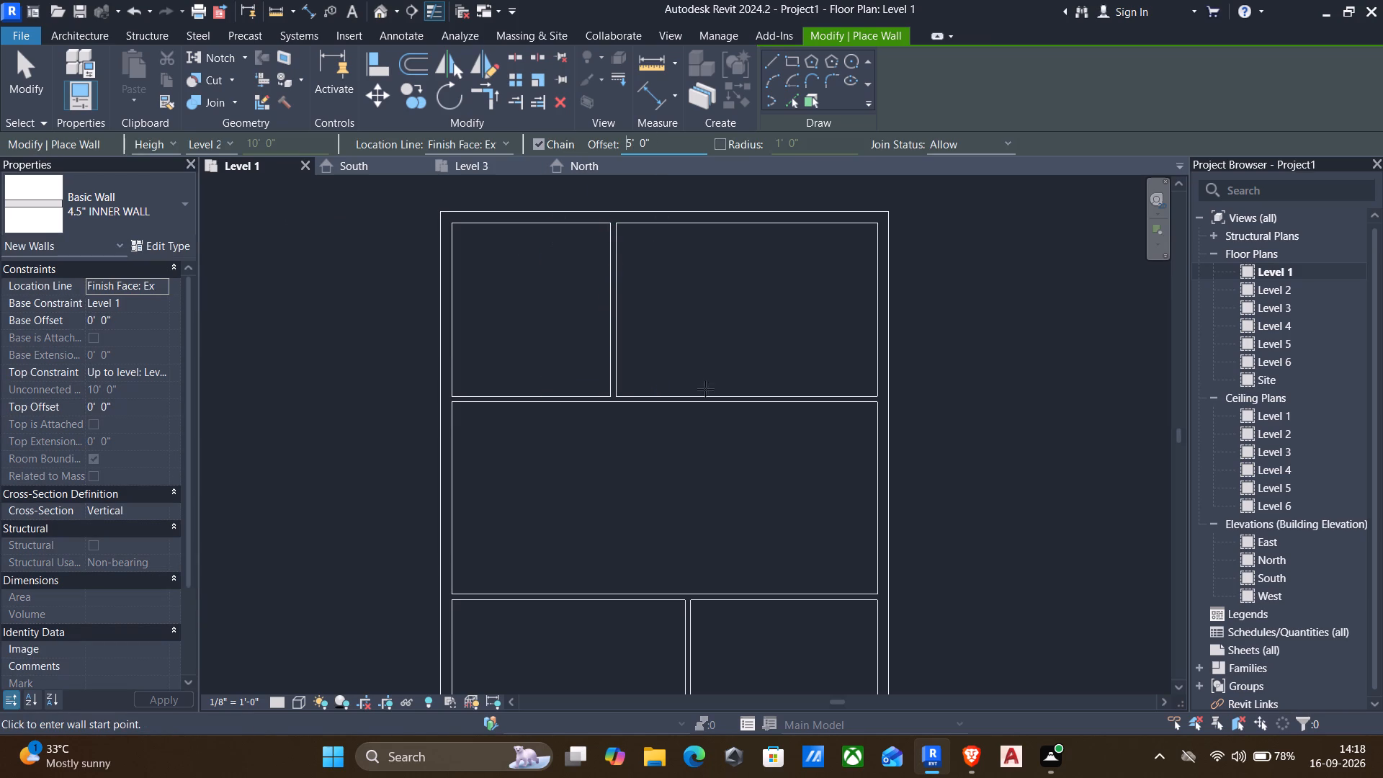
{"action": "left_click", "coordinate": [617, 390]}
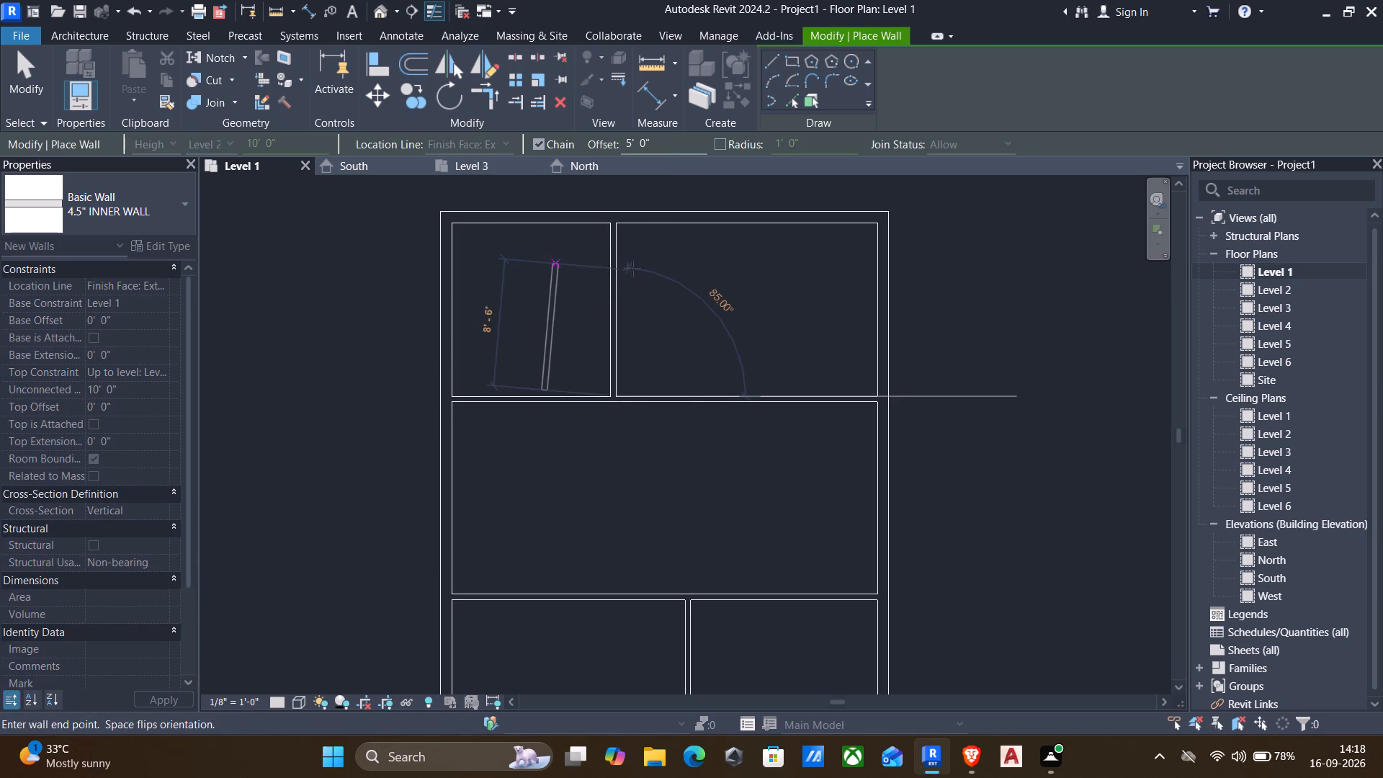
{"action": "key", "text": "space"}
{"action": "left_click", "coordinate": [619, 228]}
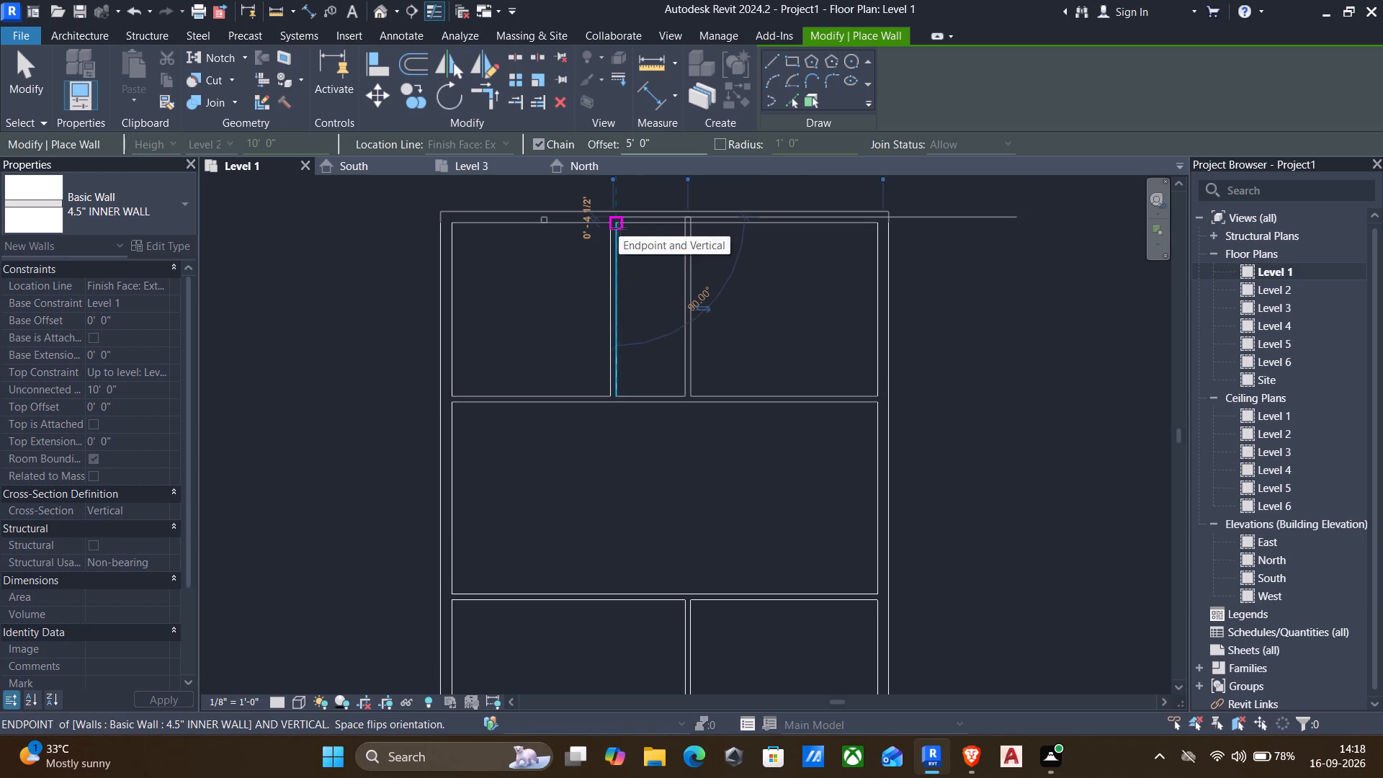
{"action": "key", "text": "Escape"}
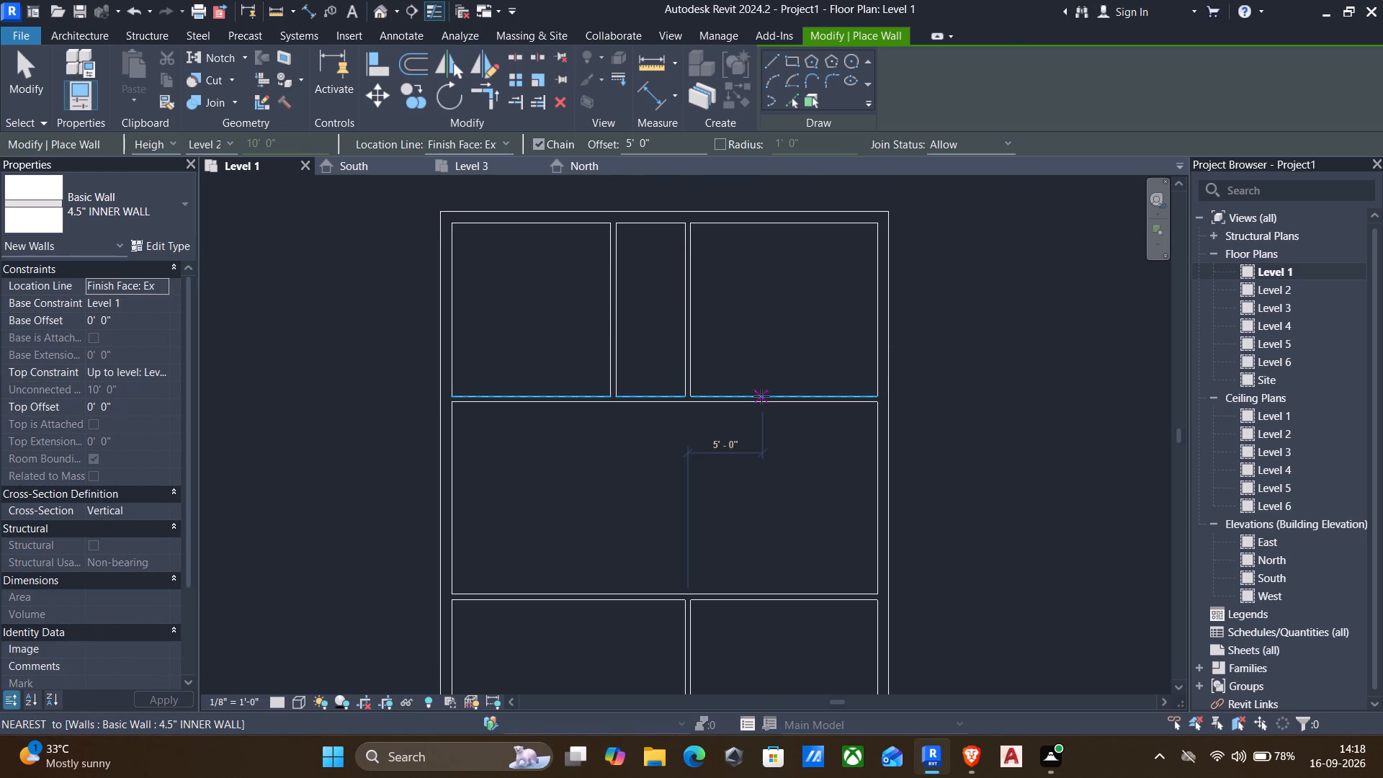
Leave wall placement and examine the whole partition layout on the Level 1 floor plan.
{"action": "scroll", "coordinate": [761, 396], "scroll_direction": "down", "scroll_amount": 1}
{"action": "middle_click_drag", "start_coordinate": [762, 444], "coordinate": [844, 384]}
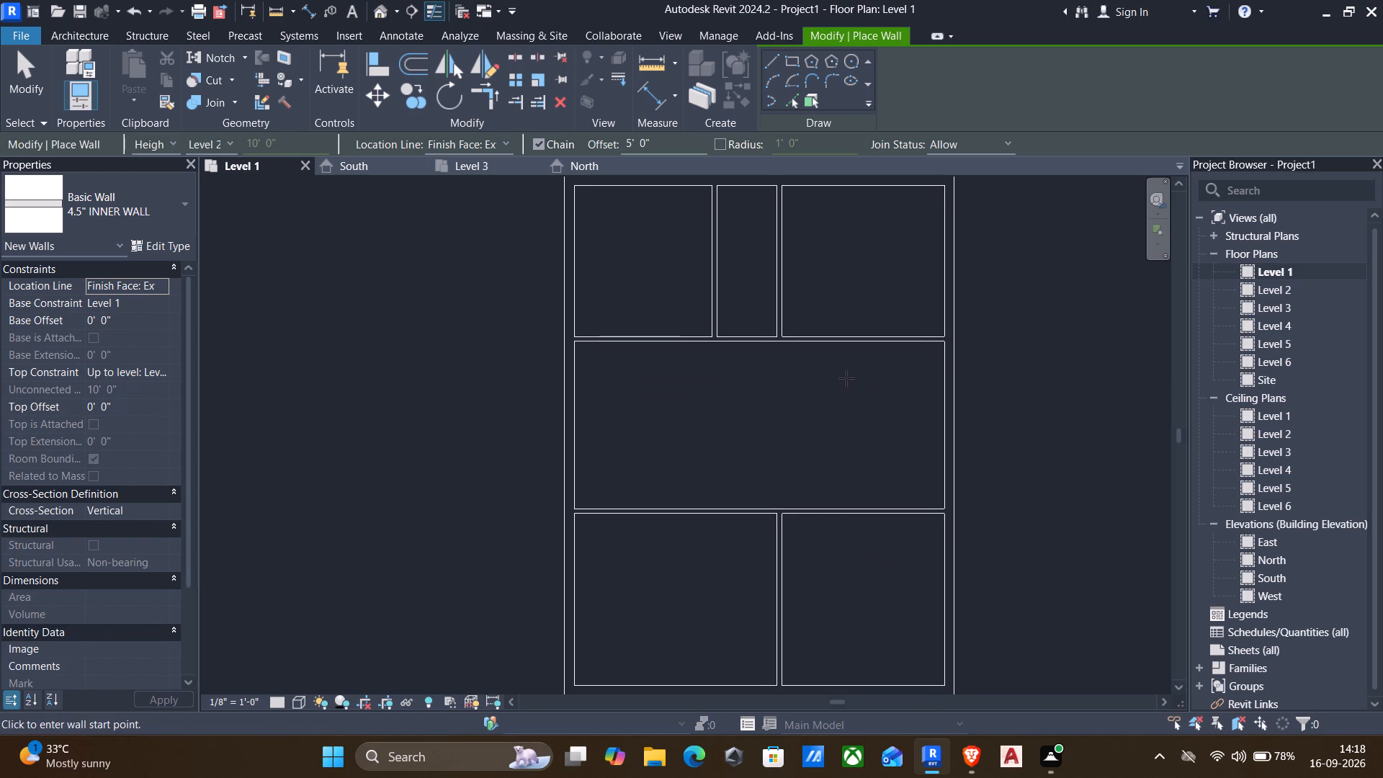
{"action": "middle_click_drag", "start_coordinate": [824, 387], "coordinate": [772, 406]}
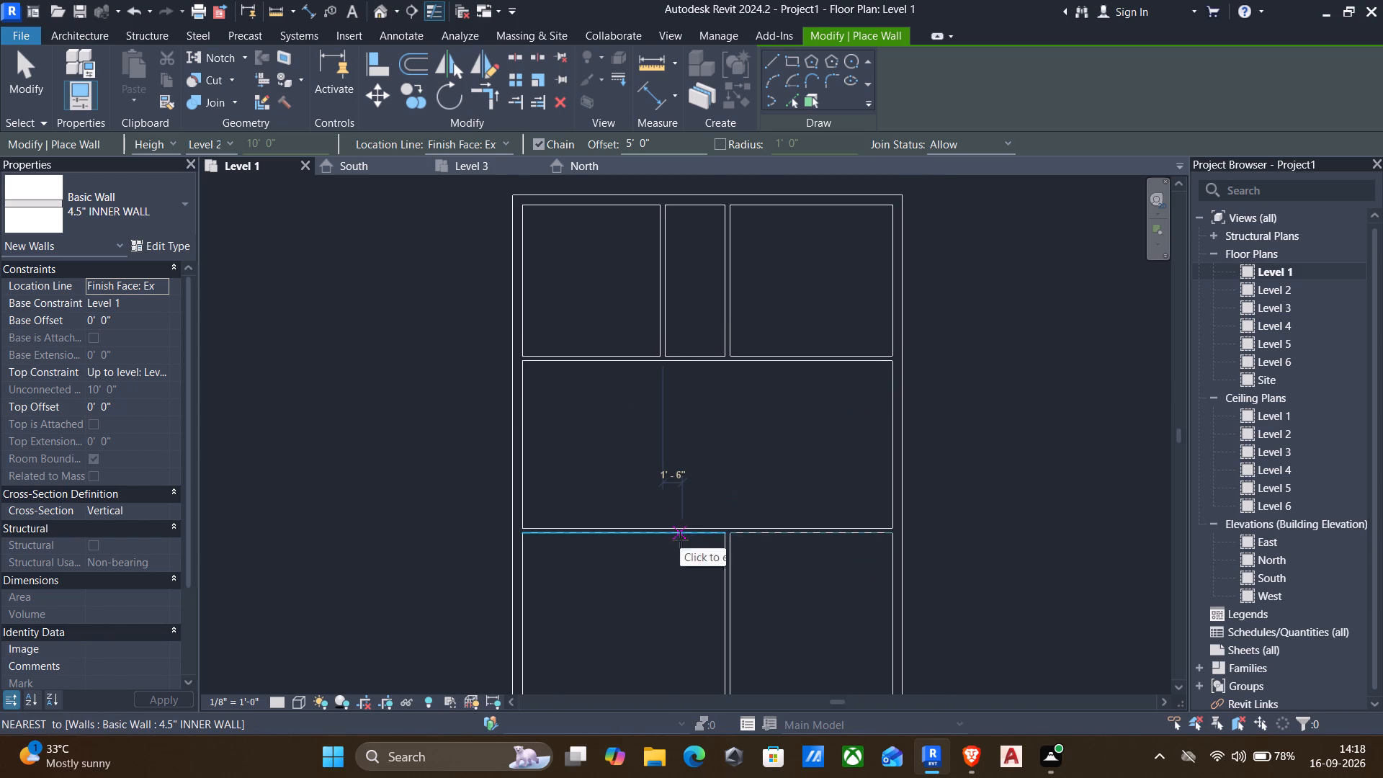
{"action": "middle_click_drag", "start_coordinate": [688, 542], "coordinate": [699, 453]}
{"action": "key", "text": "Escape"}
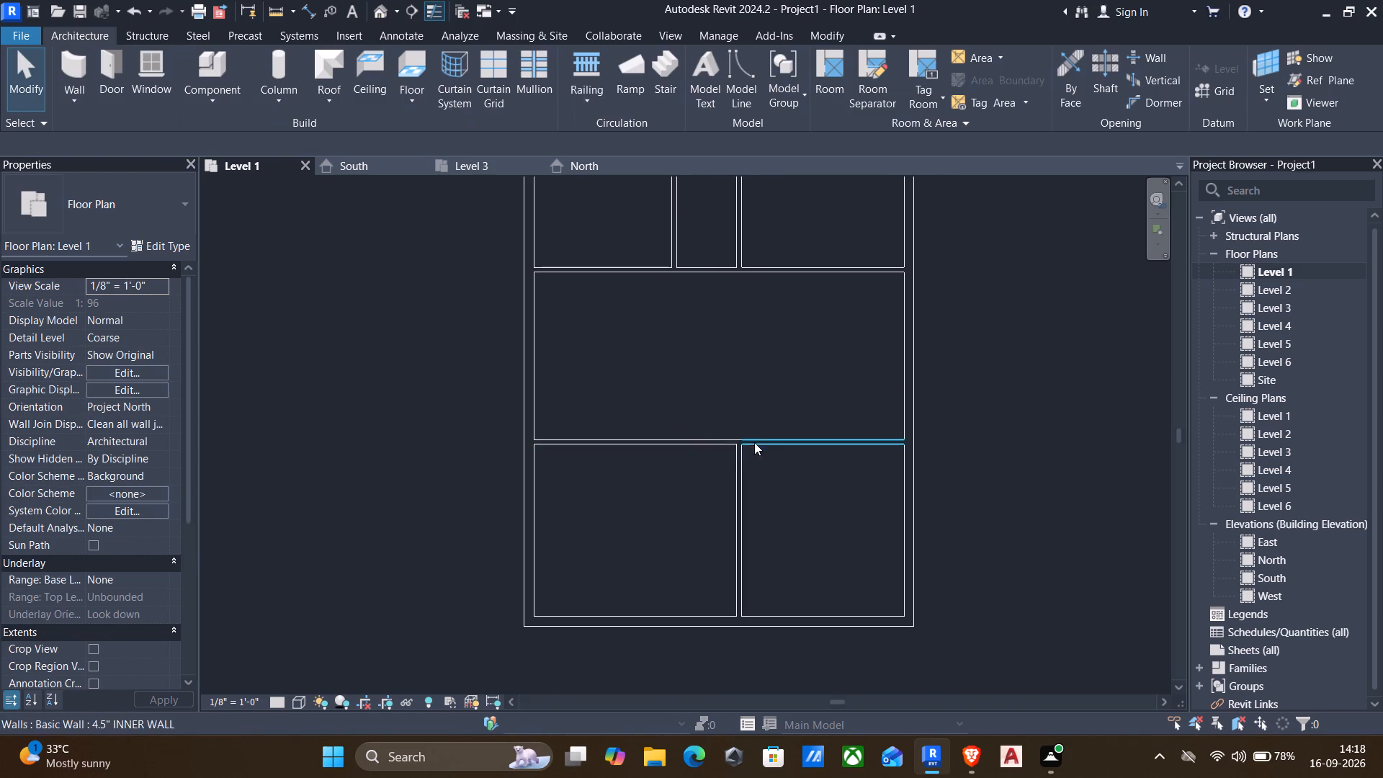
{"action": "middle_click_drag", "start_coordinate": [766, 436], "coordinate": [680, 475]}
{"action": "scroll", "coordinate": [728, 421], "scroll_direction": "down", "scroll_amount": 2}
{"action": "middle_click_drag", "start_coordinate": [733, 408], "coordinate": [783, 451]}
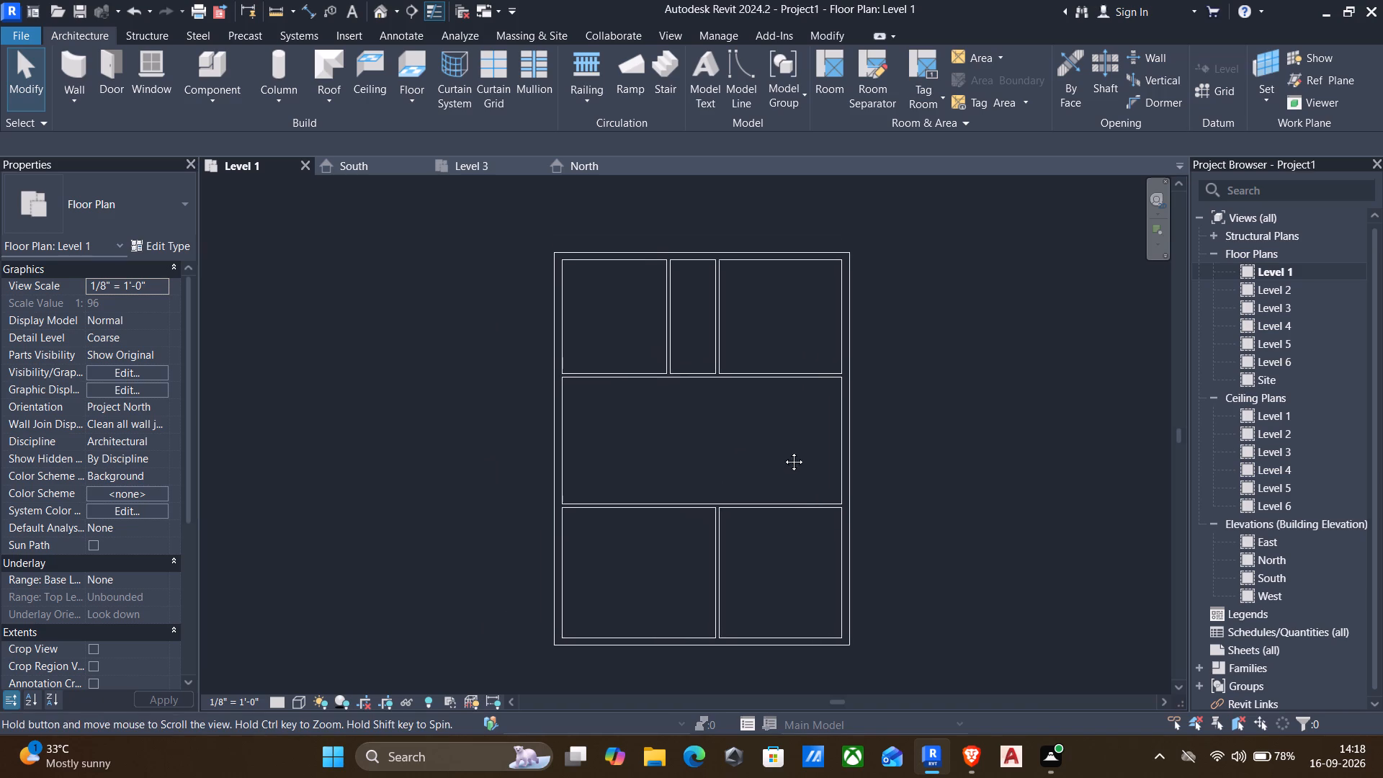
{"action": "middle_click_drag", "start_coordinate": [783, 451], "coordinate": [784, 451]}
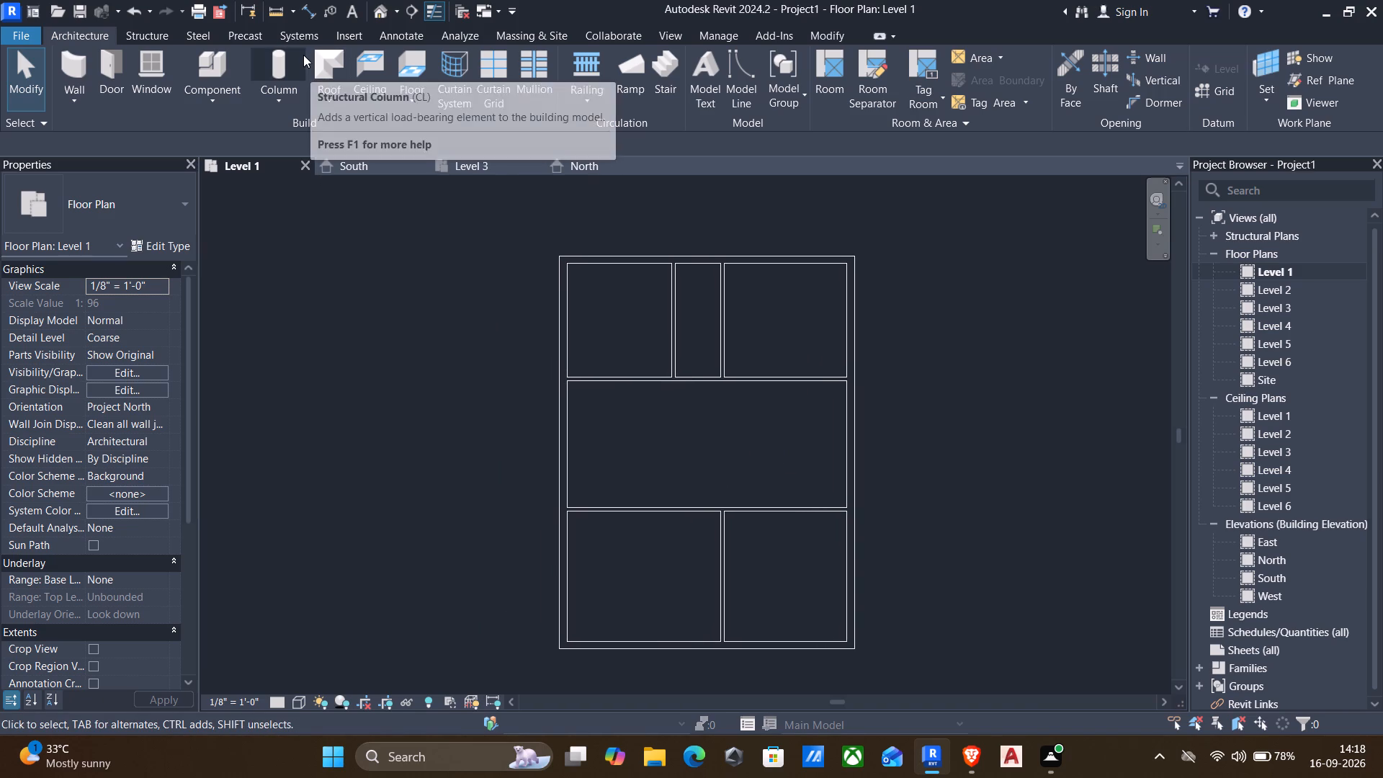
Open the default 3D view of the walls and levels.
{"action": "left_click", "coordinate": [388, 17]}
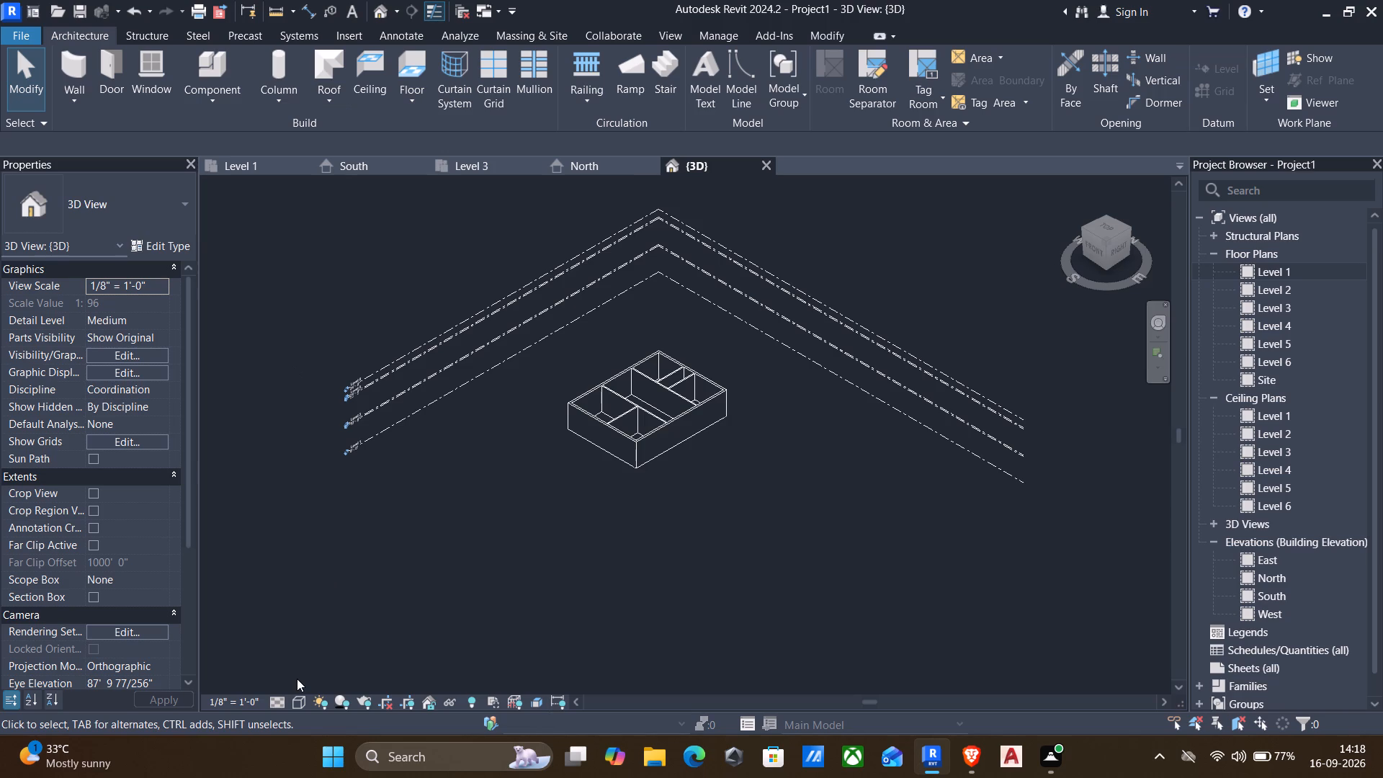
{"action": "scroll", "coordinate": [710, 465], "scroll_direction": "up", "scroll_amount": 3}
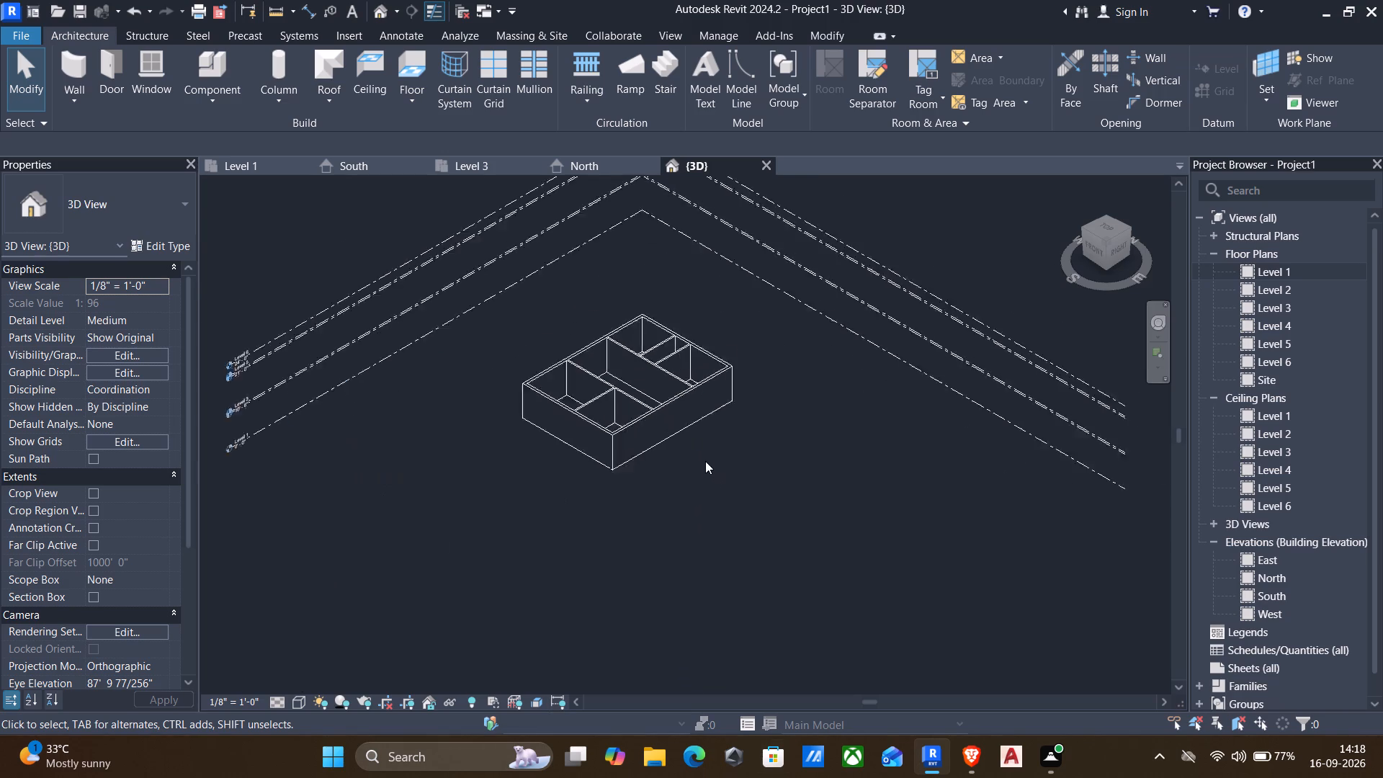
{"action": "scroll", "coordinate": [693, 455], "scroll_direction": "up", "scroll_amount": 3}
{"action": "scroll", "coordinate": [667, 440], "scroll_direction": "down", "scroll_amount": 4}
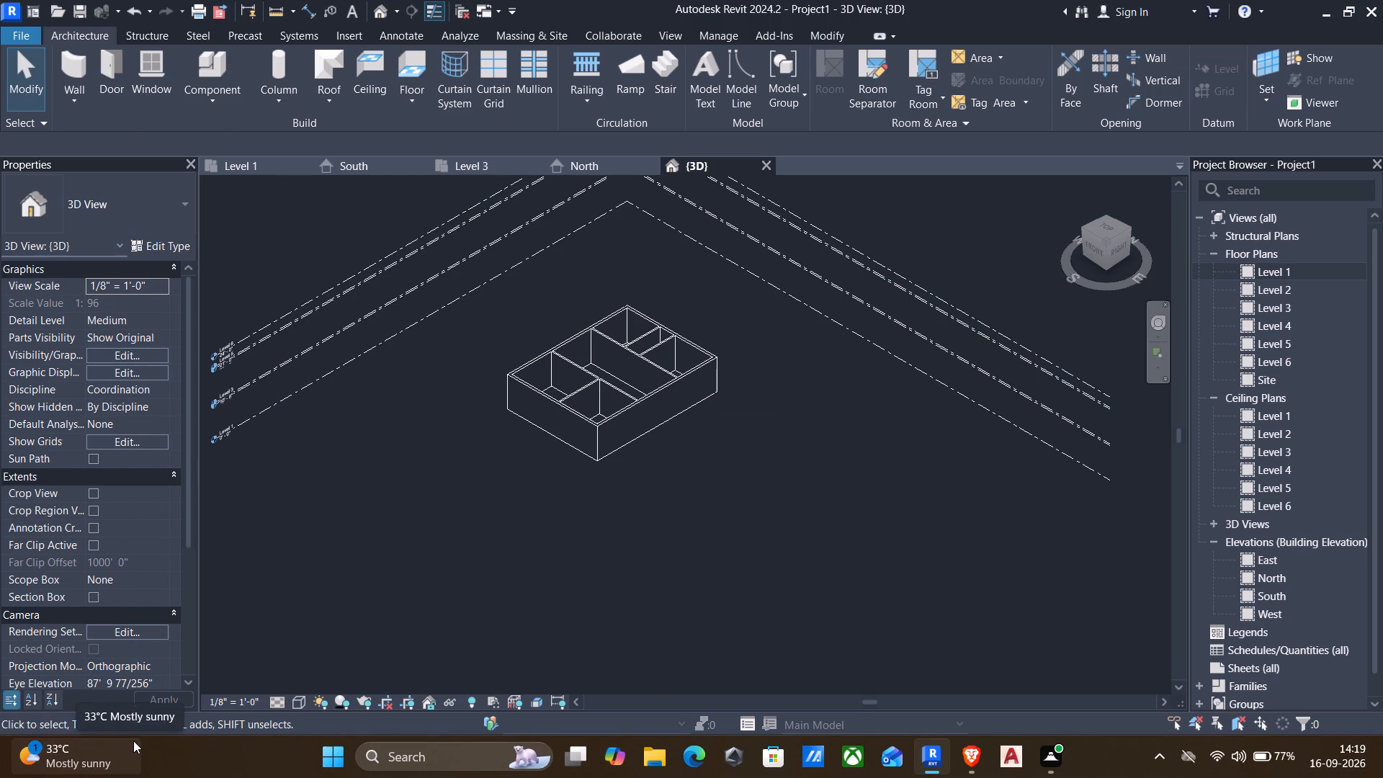
Set the 3D view's detail level to Coarse and its visual style to Shaded.
{"action": "left_click", "coordinate": [275, 702]}
{"action": "left_click", "coordinate": [292, 639]}
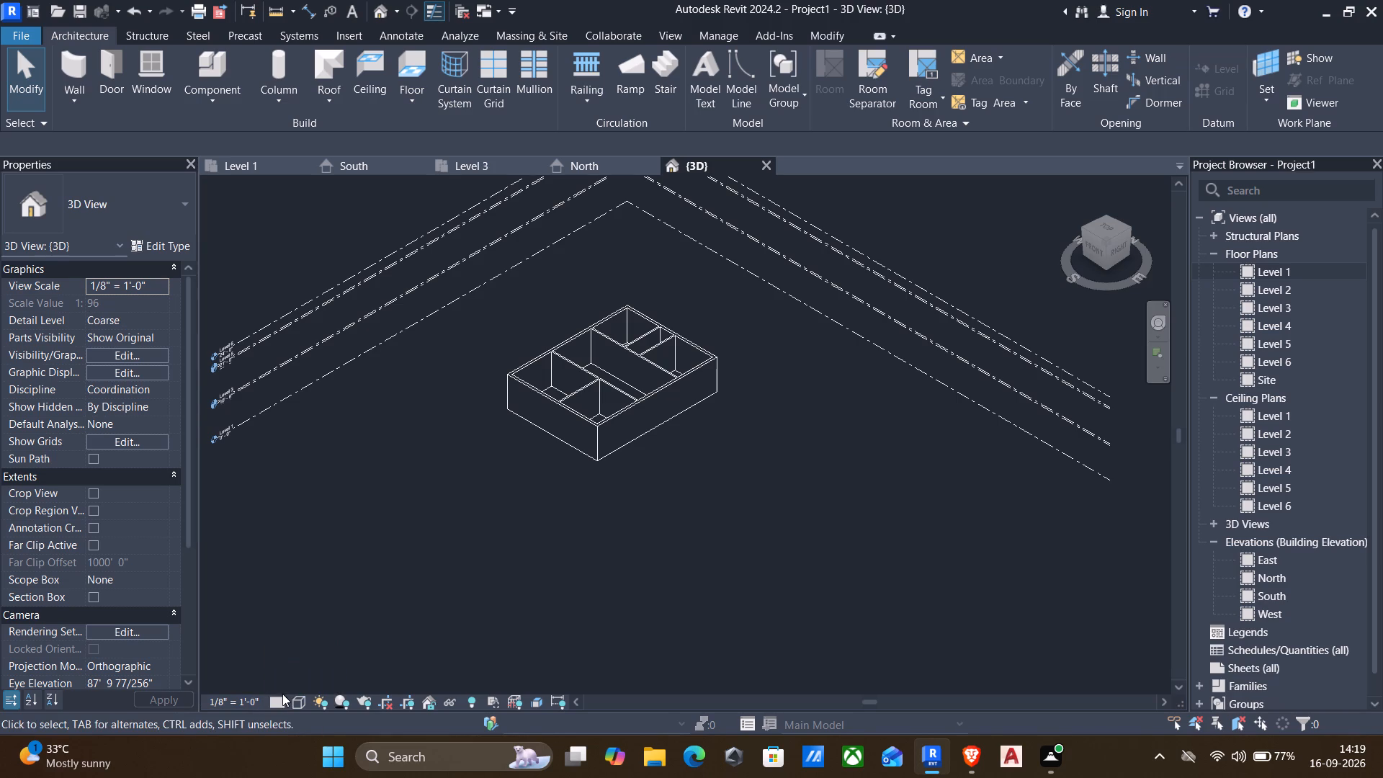
{"action": "left_click", "coordinate": [292, 705]}
{"action": "left_click", "coordinate": [305, 625]}
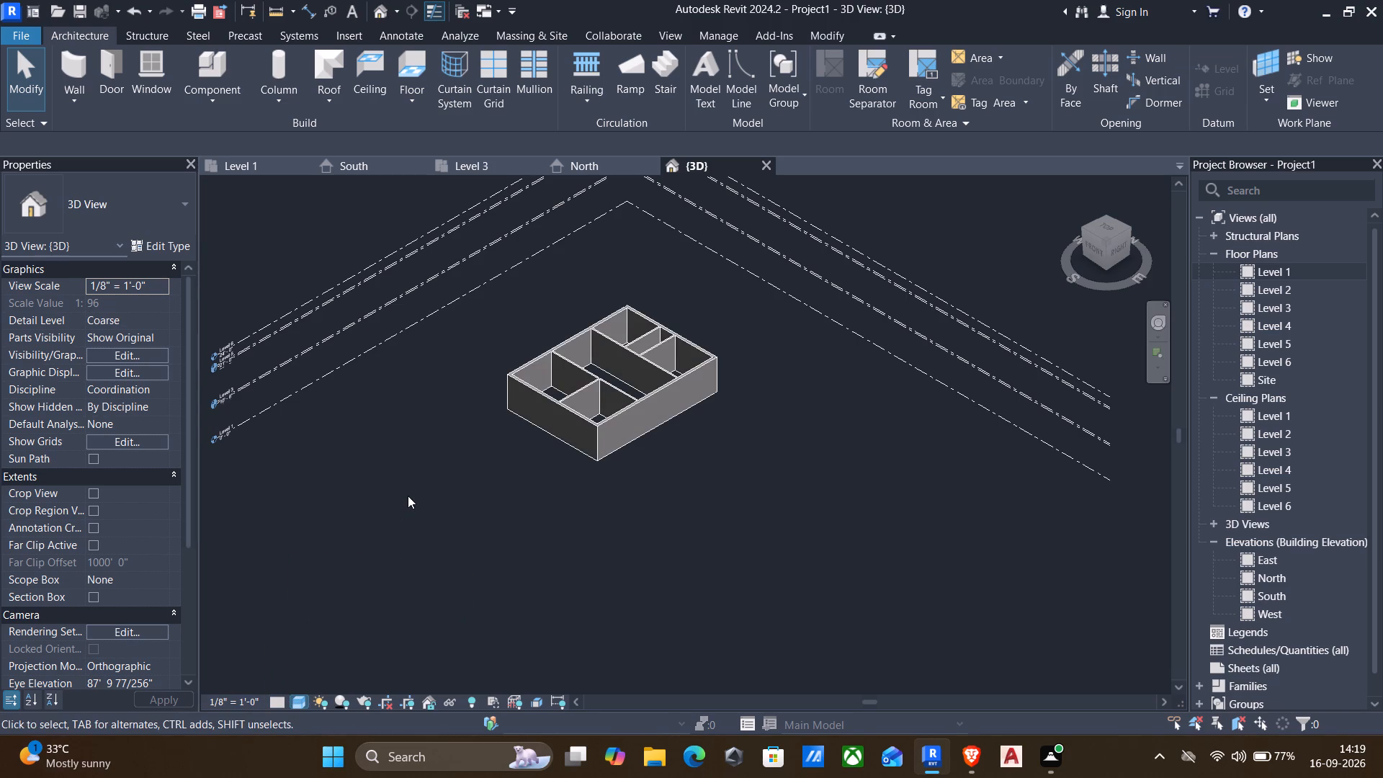
{"action": "middle_click_drag", "start_coordinate": [408, 496], "coordinate": [401, 485], "text": "shift"}
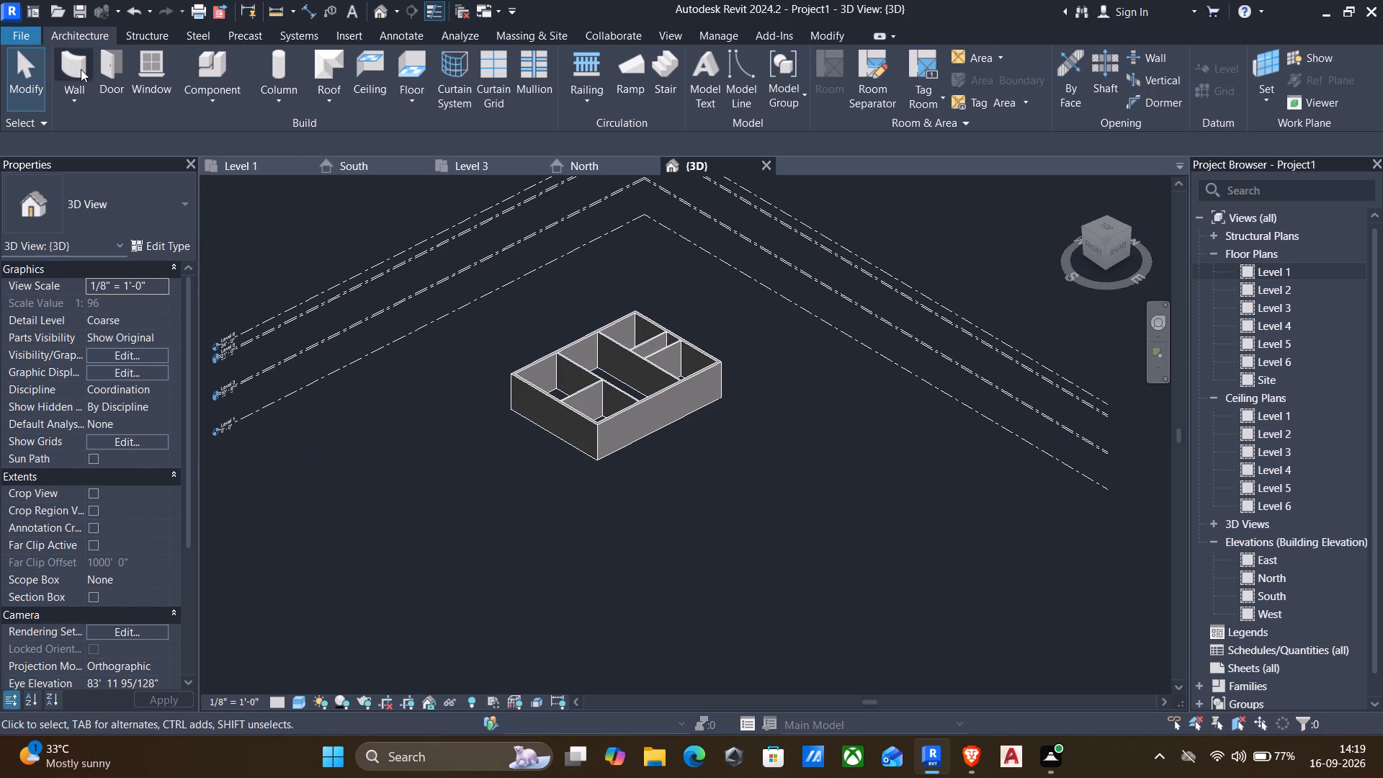
Open the Level 1 floor plan.
{"action": "left_click", "coordinate": [1304, 271]}
{"action": "left_click", "coordinate": [1304, 271]}
{"action": "left_click", "coordinate": [1304, 271]}
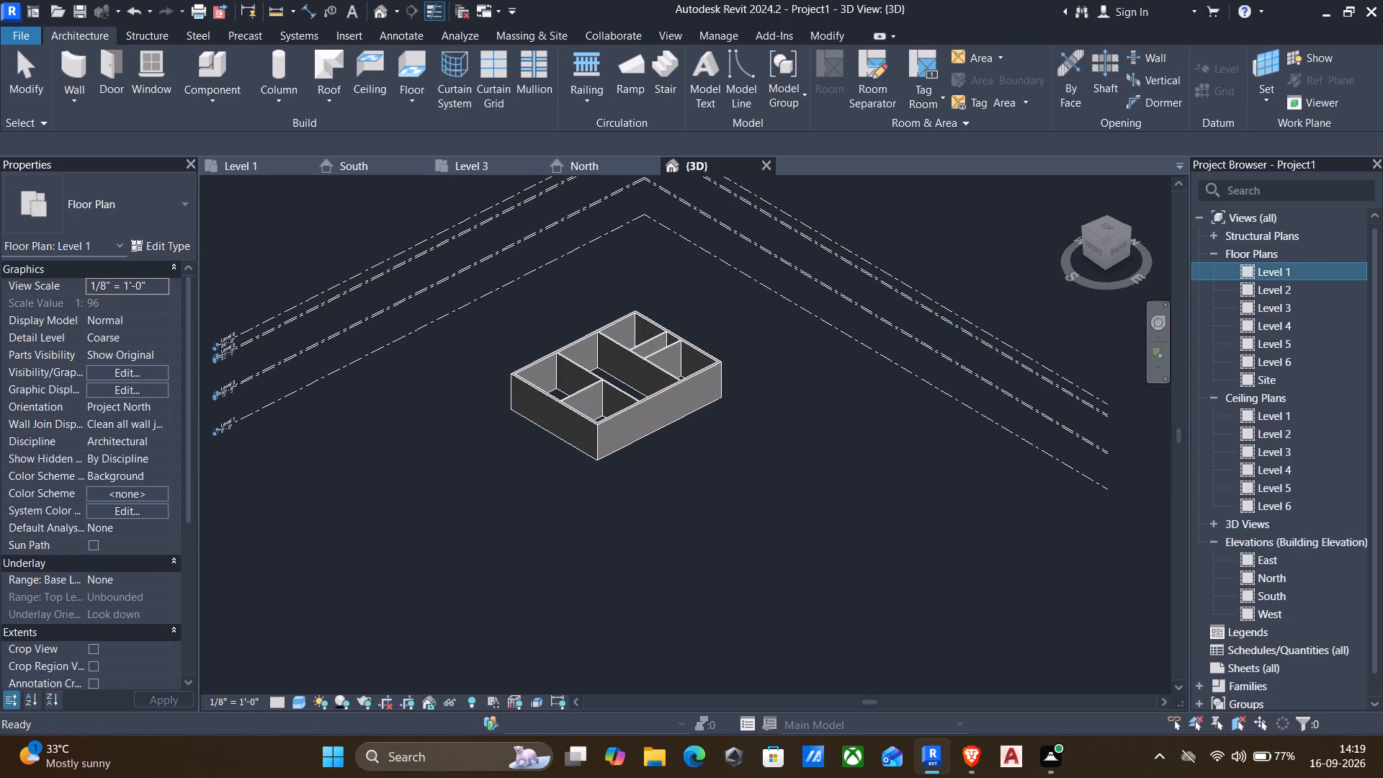
{"action": "double_click", "coordinate": [1280, 272]}
{"action": "double_click", "coordinate": [1243, 273]}
{"action": "scroll", "coordinate": [336, 277], "scroll_direction": "down", "scroll_amount": 1}
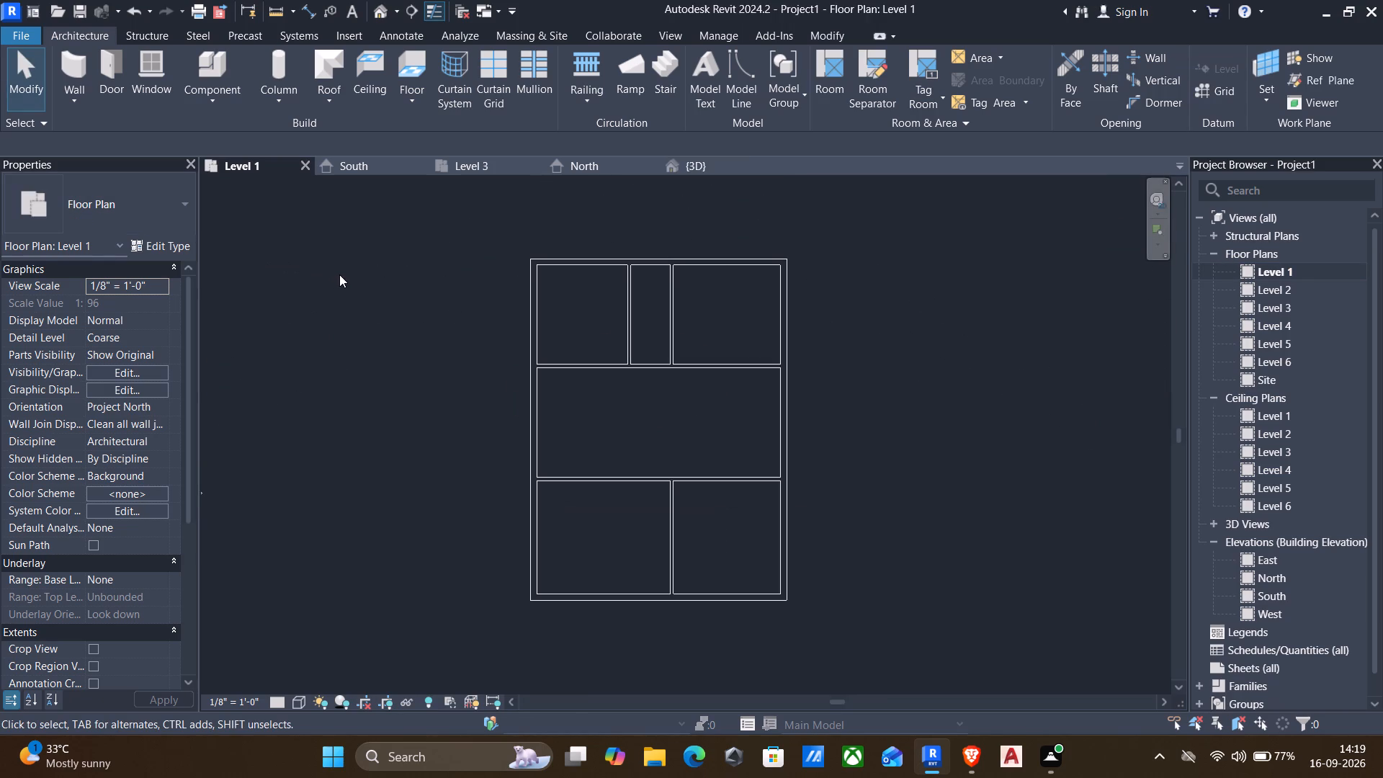
Close the South, Level 3 and North views, keeping only Level 1 and the 3D view open.
{"action": "left_click", "coordinate": [418, 163]}
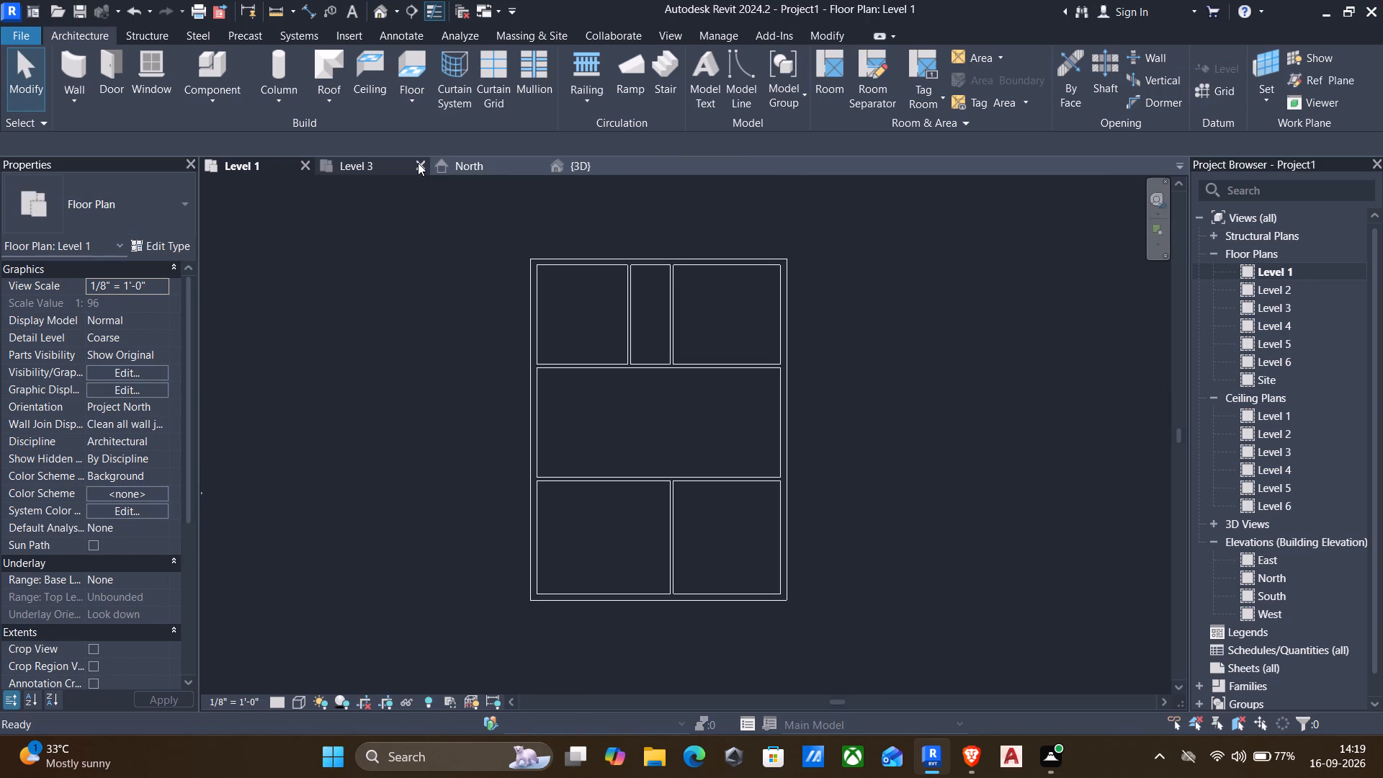
{"action": "left_click", "coordinate": [418, 163]}
{"action": "left_click", "coordinate": [418, 163]}
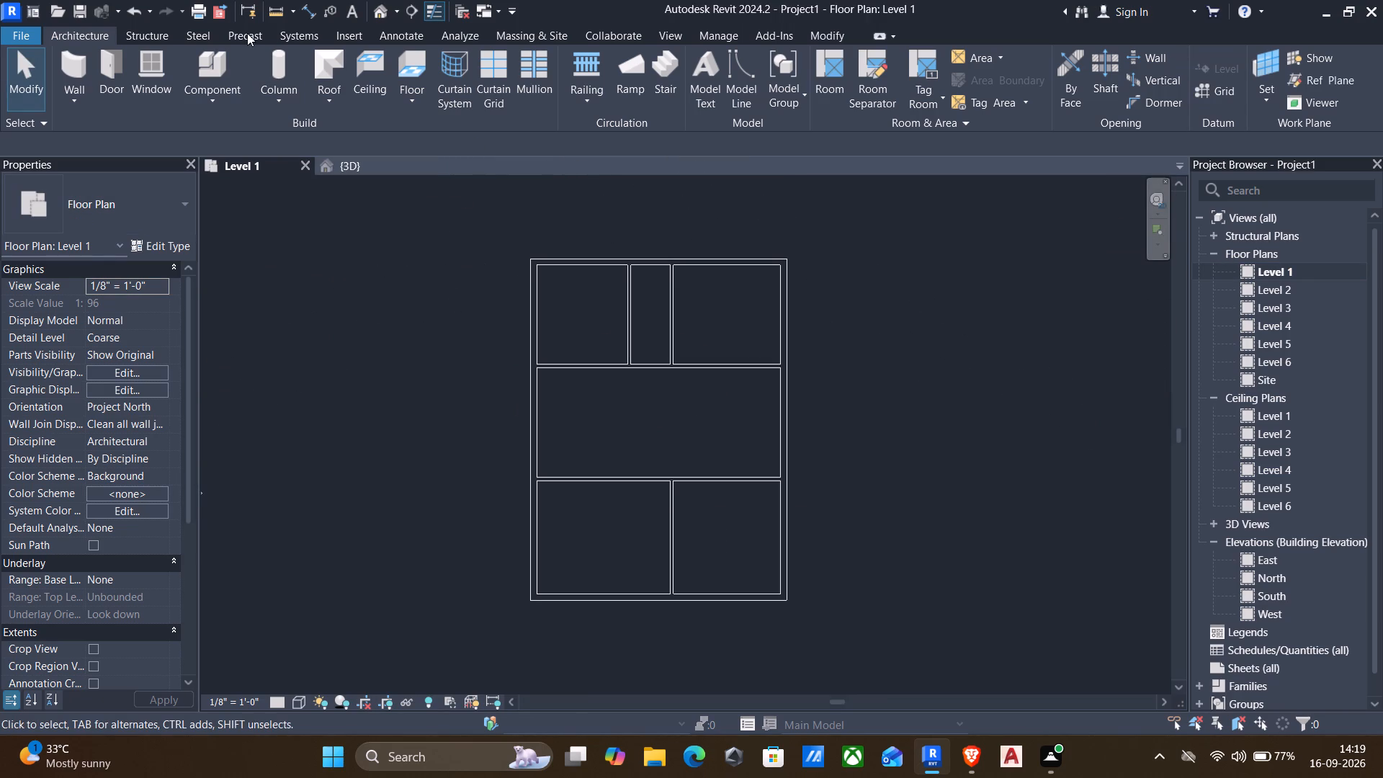
Start sketching a new floor on Level 1.
{"action": "left_click", "coordinate": [409, 71]}
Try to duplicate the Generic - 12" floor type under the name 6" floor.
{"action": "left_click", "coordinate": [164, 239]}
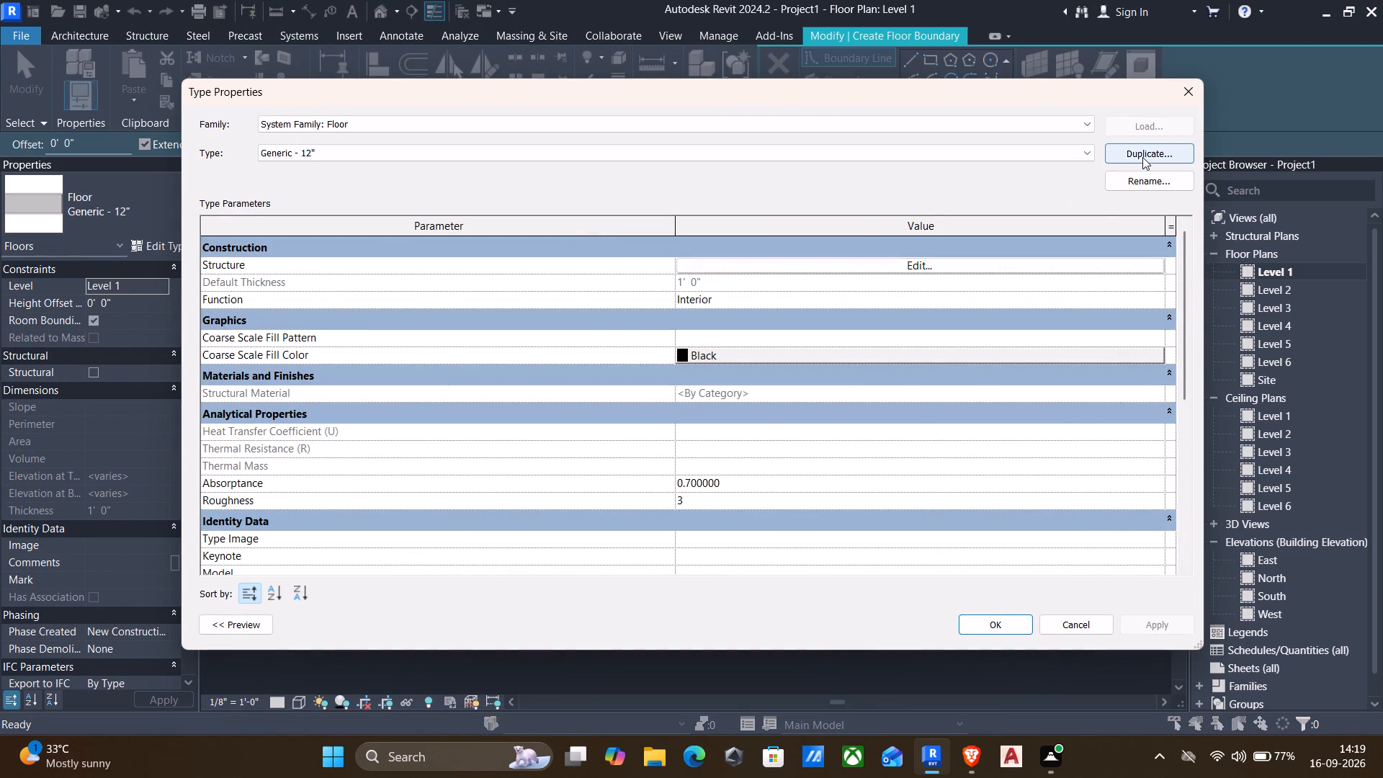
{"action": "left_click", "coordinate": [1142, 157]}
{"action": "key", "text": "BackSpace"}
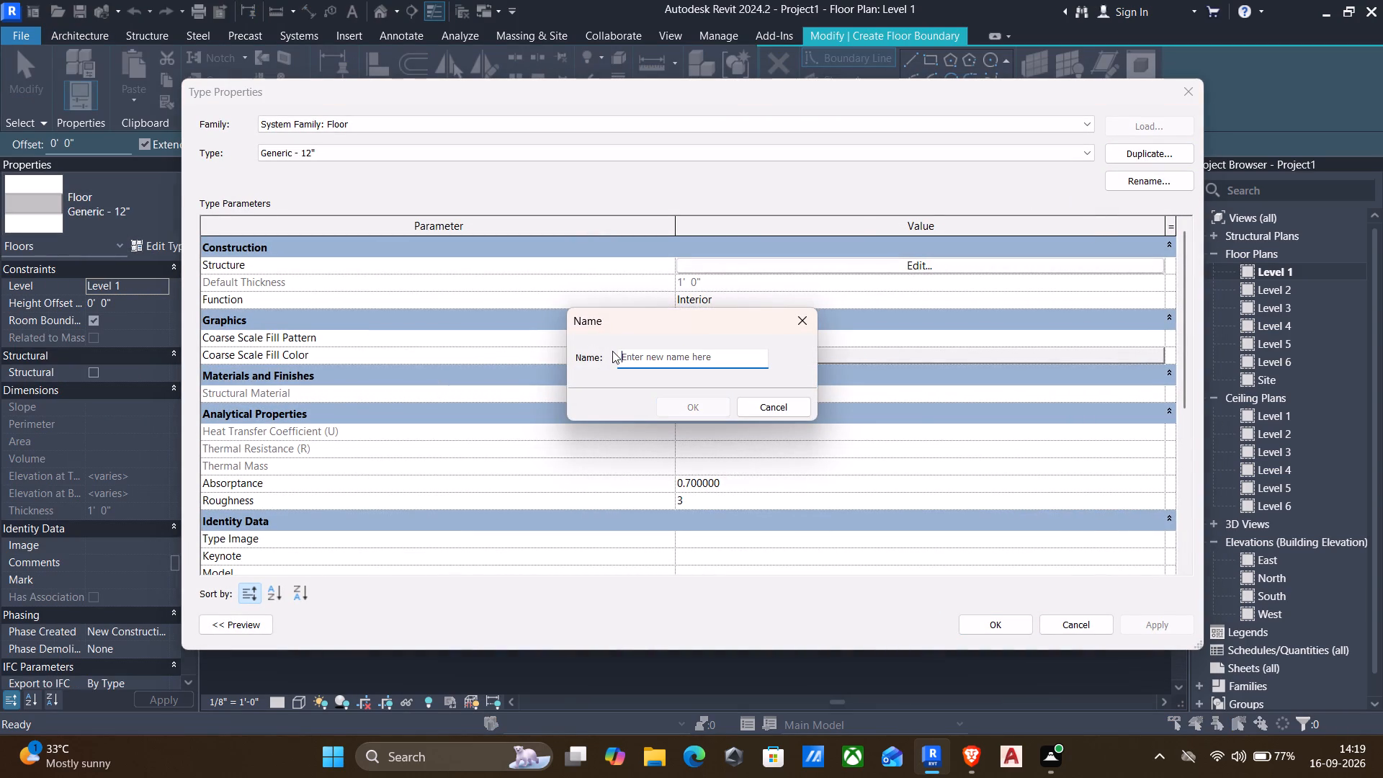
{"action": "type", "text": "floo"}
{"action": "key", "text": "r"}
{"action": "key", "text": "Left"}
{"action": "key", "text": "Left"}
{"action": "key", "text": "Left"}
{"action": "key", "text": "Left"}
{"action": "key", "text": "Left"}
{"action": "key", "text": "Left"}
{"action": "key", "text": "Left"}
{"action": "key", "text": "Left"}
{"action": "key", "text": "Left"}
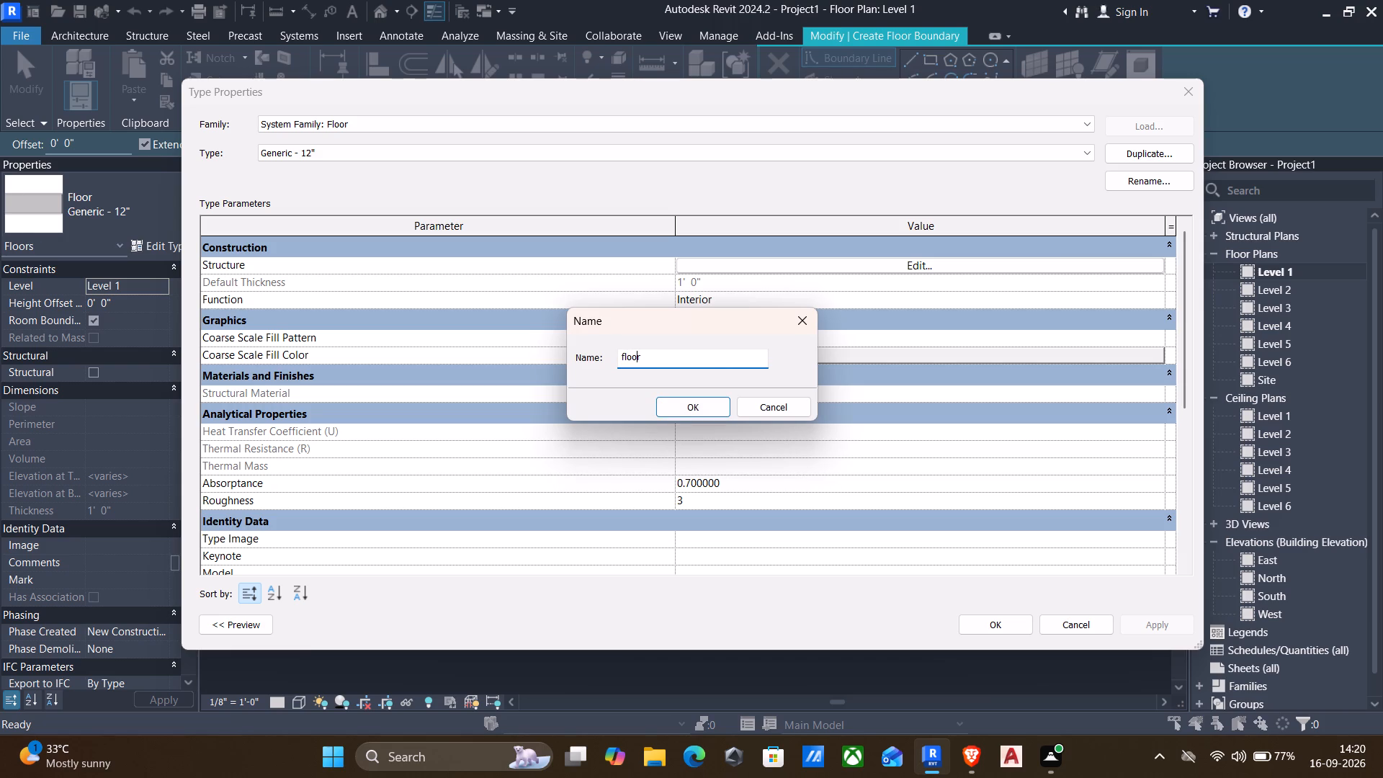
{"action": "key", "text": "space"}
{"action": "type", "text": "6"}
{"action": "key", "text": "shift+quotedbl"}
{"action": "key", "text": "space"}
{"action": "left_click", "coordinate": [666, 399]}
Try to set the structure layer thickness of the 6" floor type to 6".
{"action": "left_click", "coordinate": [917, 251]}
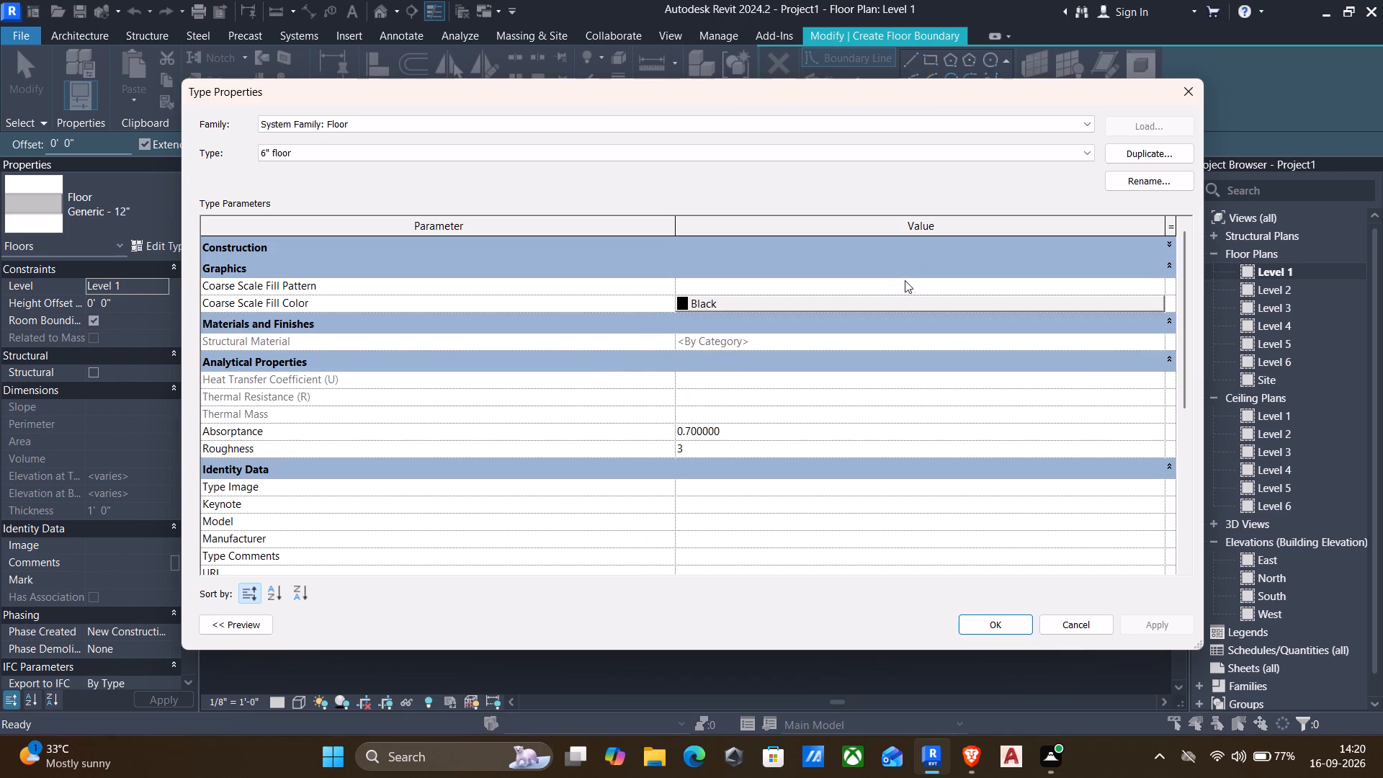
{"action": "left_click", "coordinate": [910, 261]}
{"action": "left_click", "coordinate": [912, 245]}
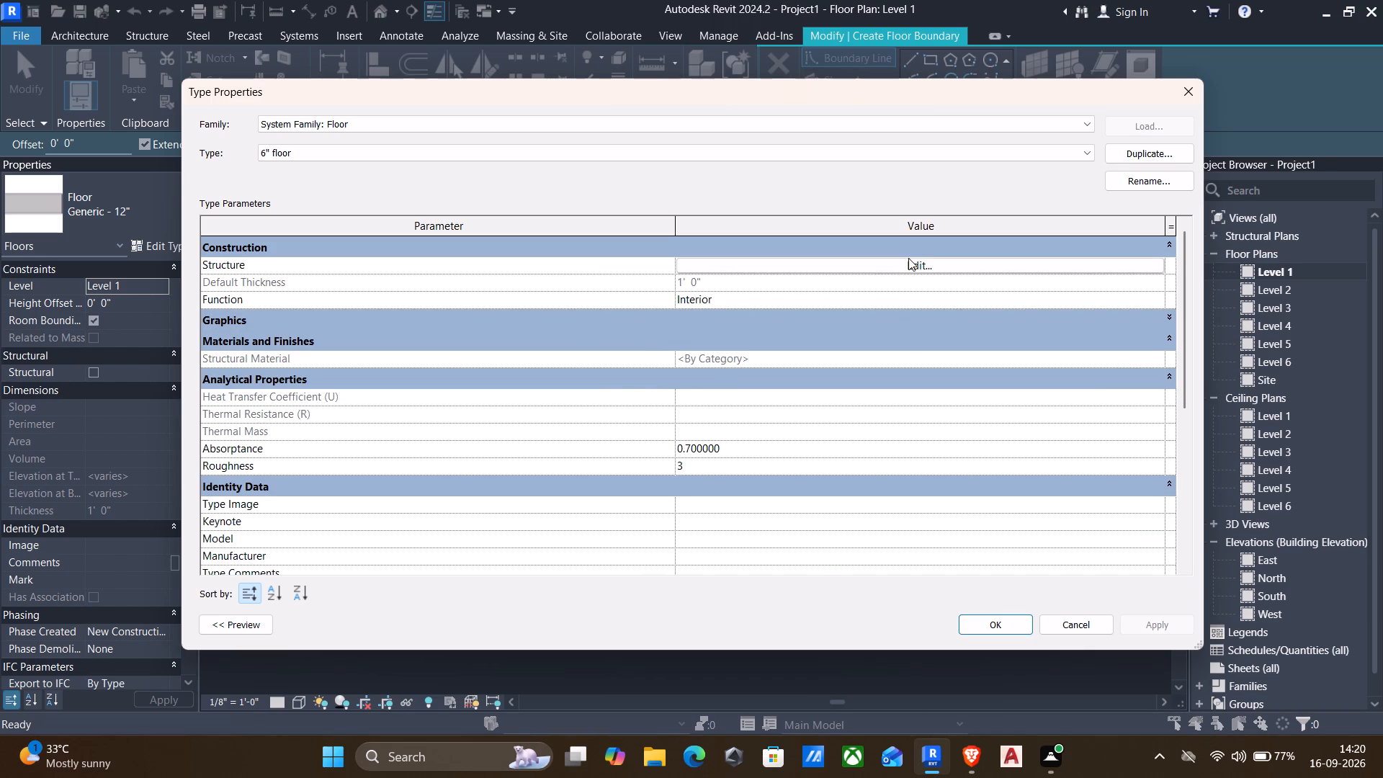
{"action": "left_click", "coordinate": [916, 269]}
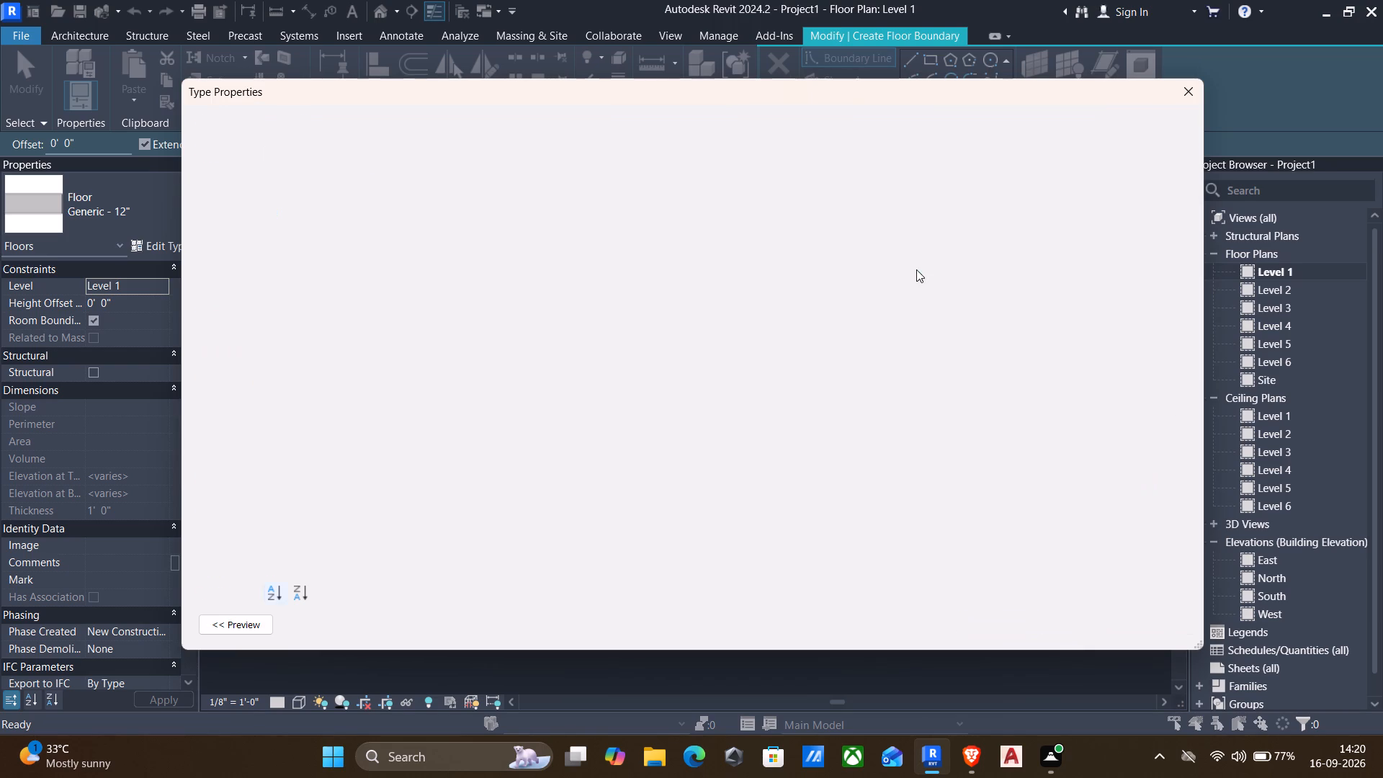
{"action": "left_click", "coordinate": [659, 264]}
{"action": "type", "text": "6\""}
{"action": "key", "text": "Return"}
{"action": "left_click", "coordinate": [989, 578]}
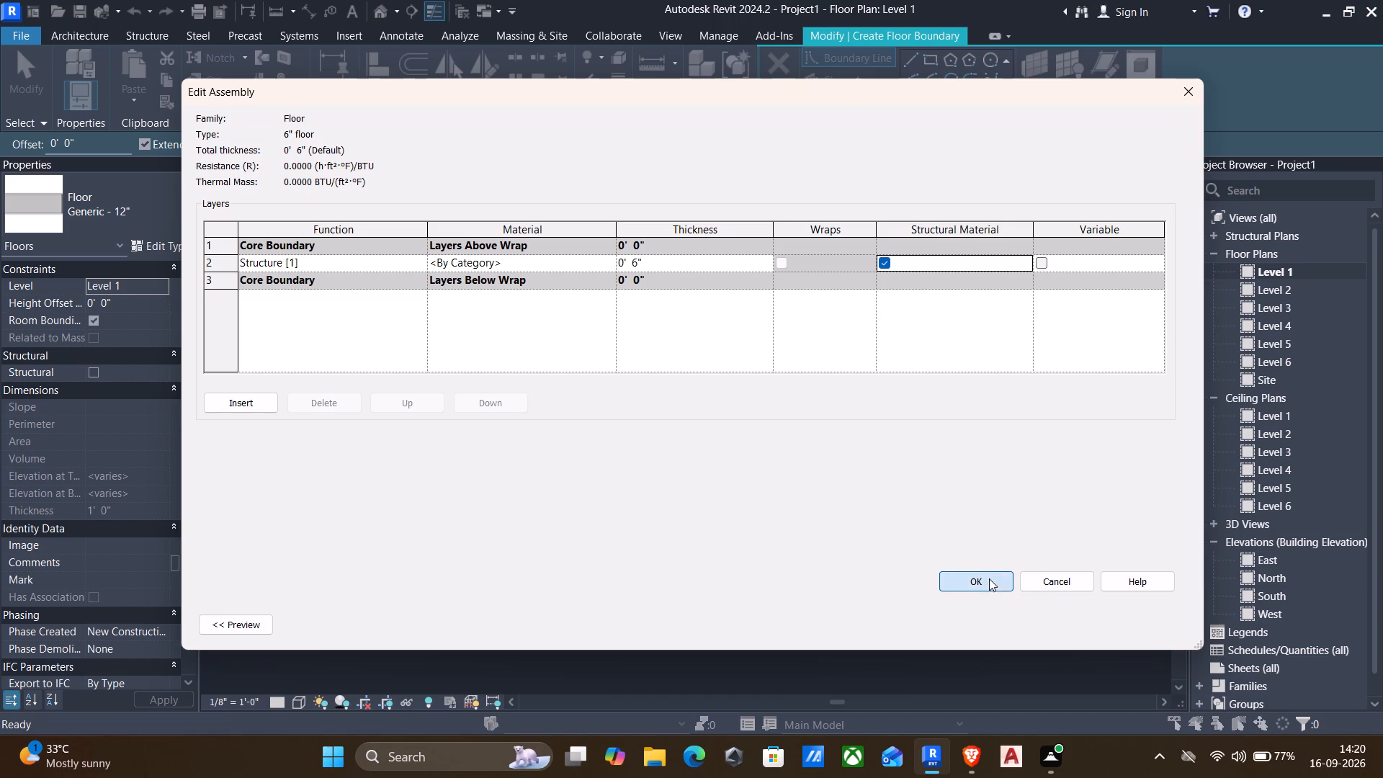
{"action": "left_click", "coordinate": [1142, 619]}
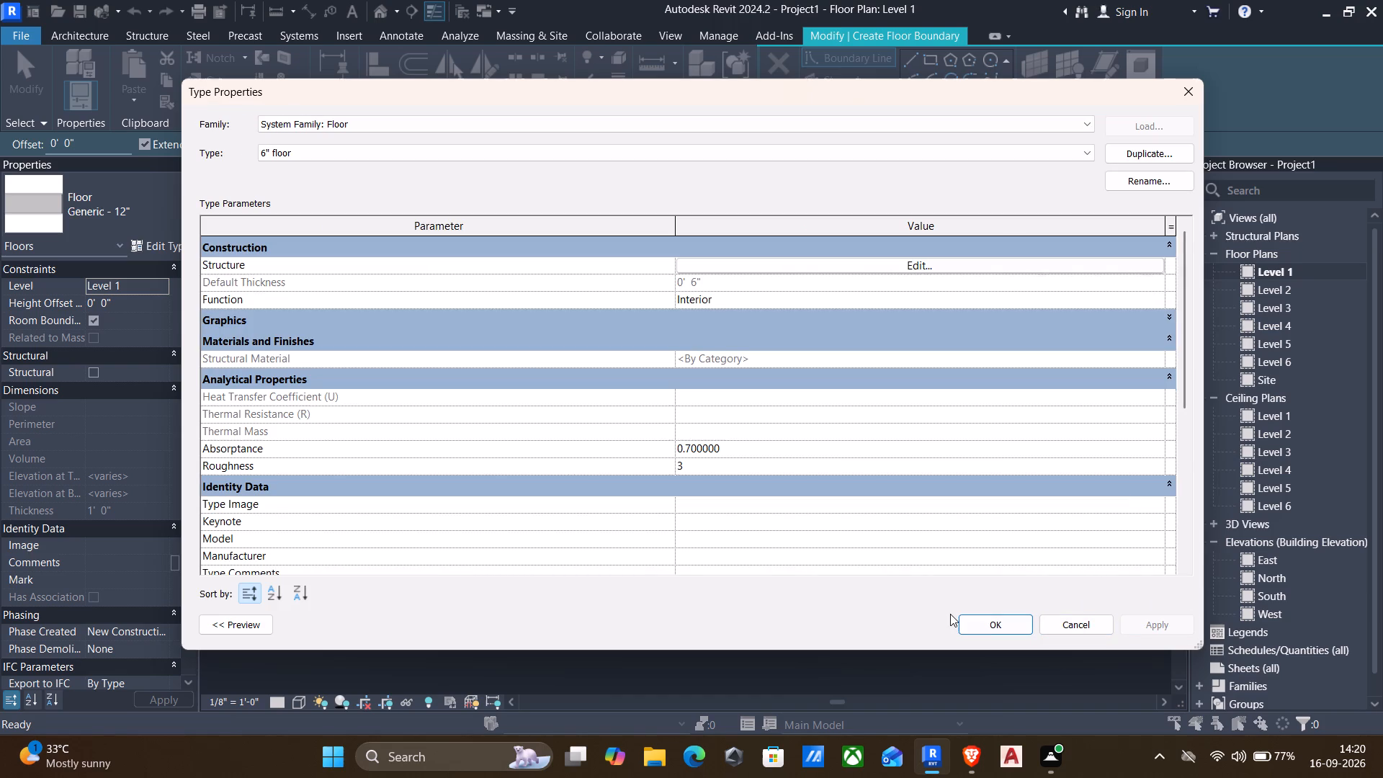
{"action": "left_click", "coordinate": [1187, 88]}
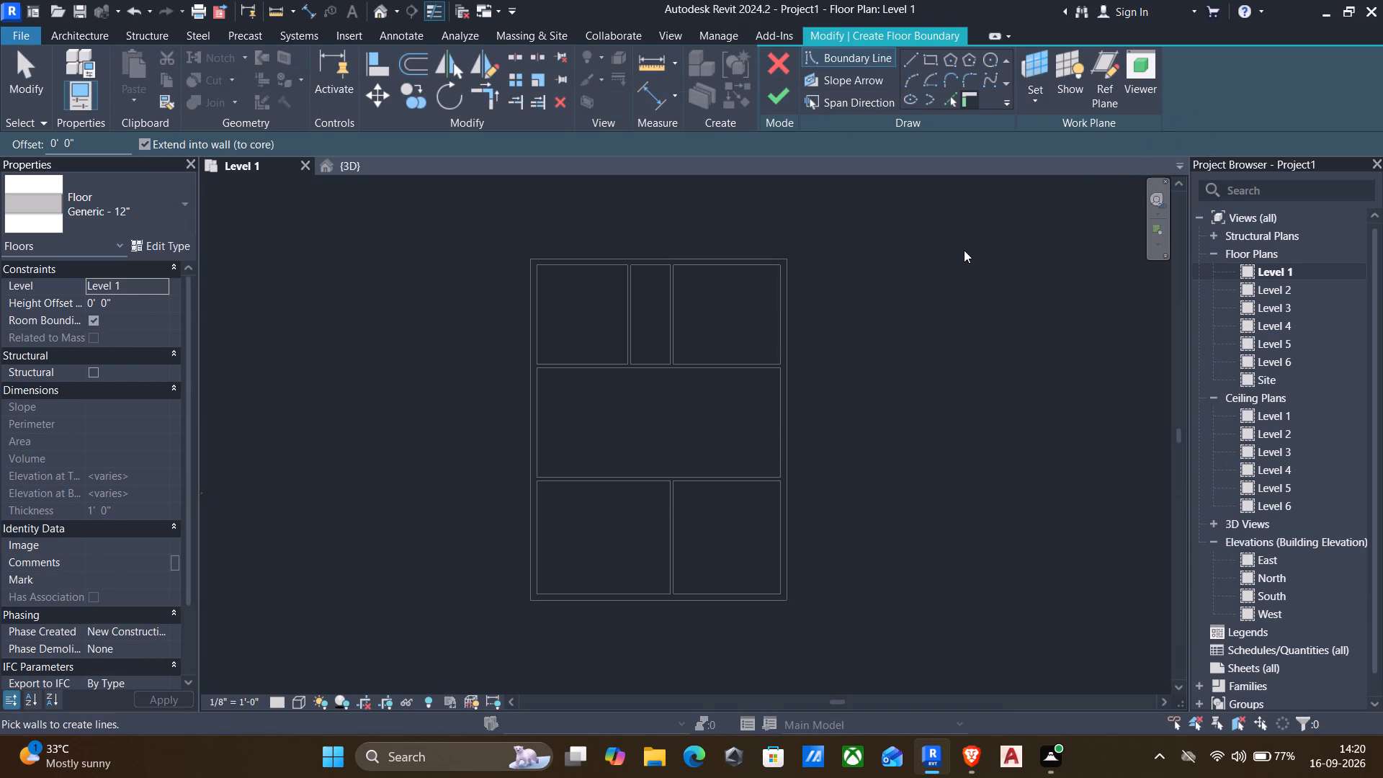
Sketch a rectangular boundary along the outer faces of the 9" walls and finish the Generic - 12" floor on Level 1.
{"action": "left_click", "coordinate": [928, 57]}
{"action": "scroll", "coordinate": [619, 289], "scroll_direction": "up", "scroll_amount": 3}
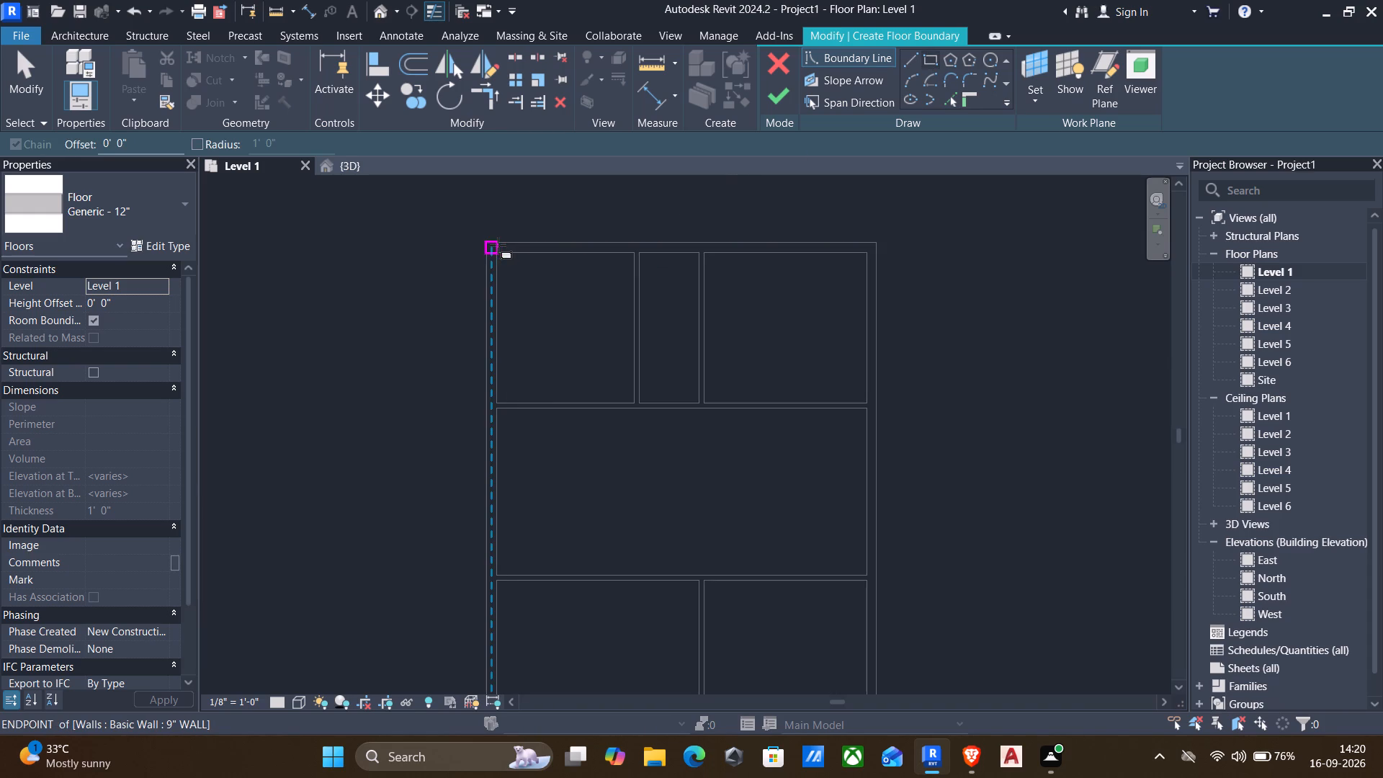
{"action": "left_click", "coordinate": [486, 243]}
{"action": "scroll", "coordinate": [573, 370], "scroll_direction": "down", "scroll_amount": 2}
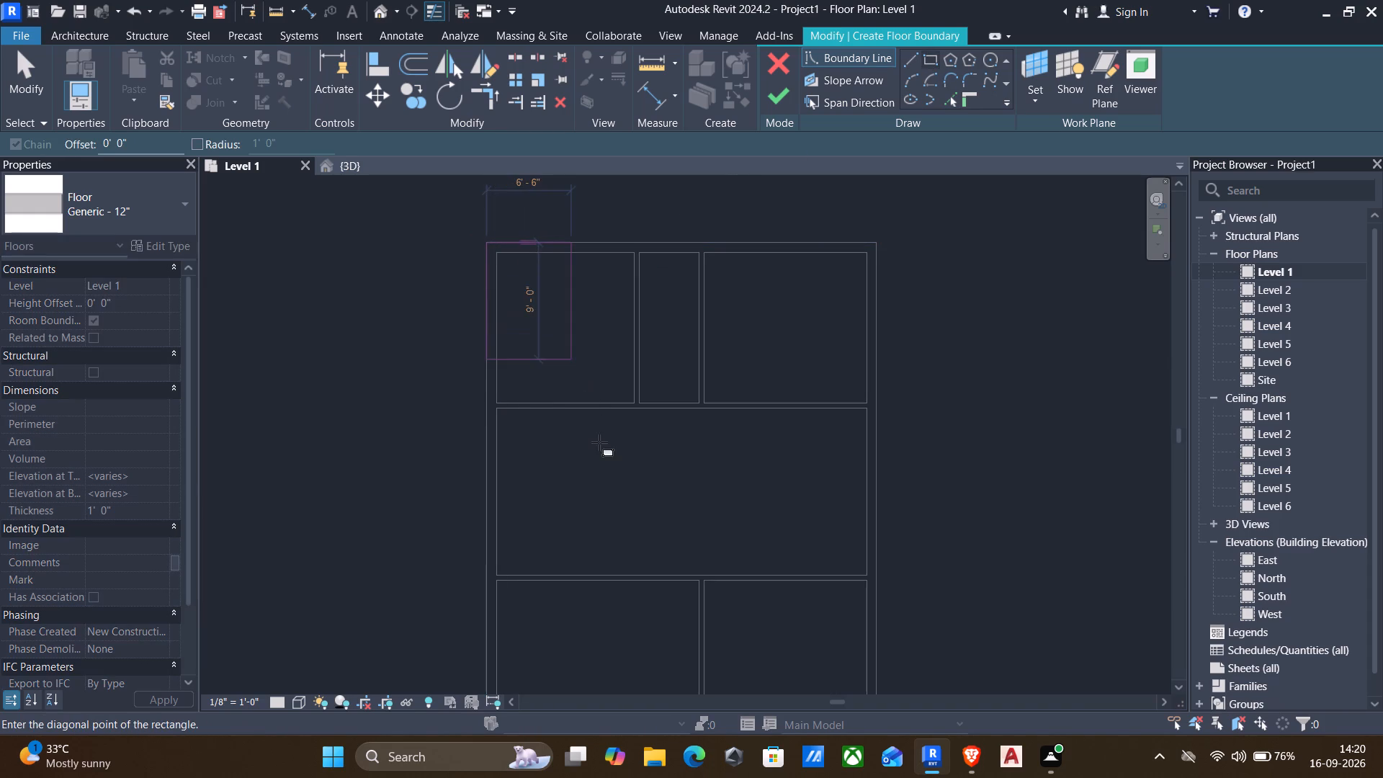
{"action": "middle_click_drag", "start_coordinate": [599, 442], "coordinate": [605, 403]}
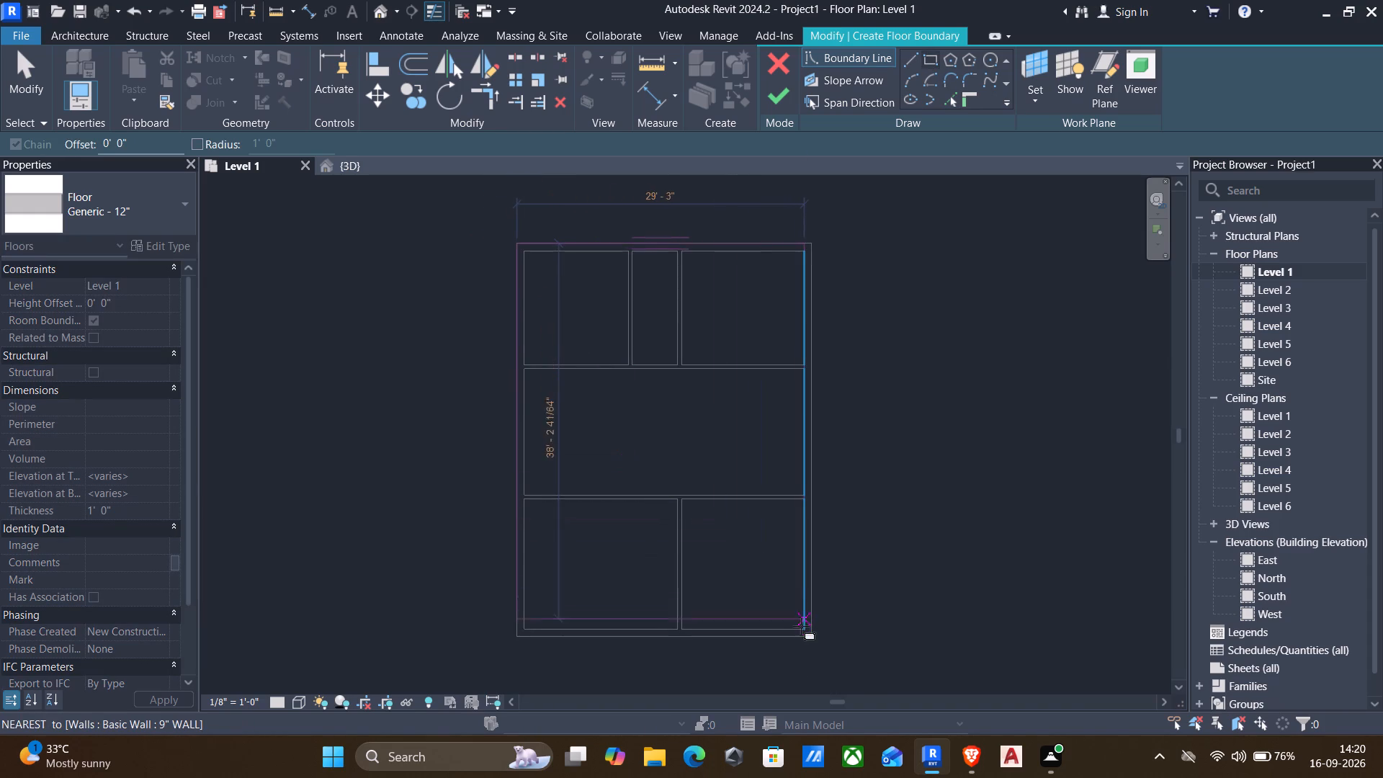
{"action": "left_click", "coordinate": [811, 638]}
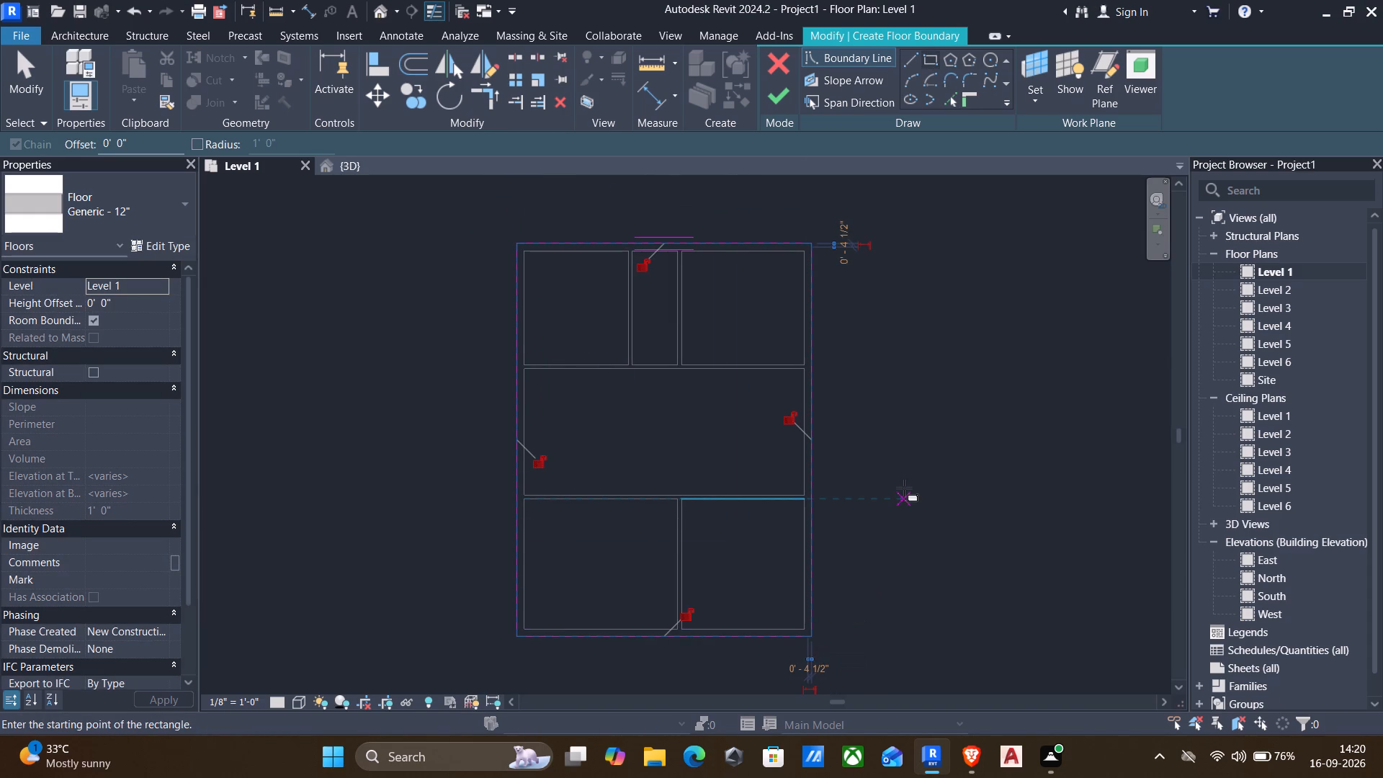
{"action": "left_click", "coordinate": [778, 91]}
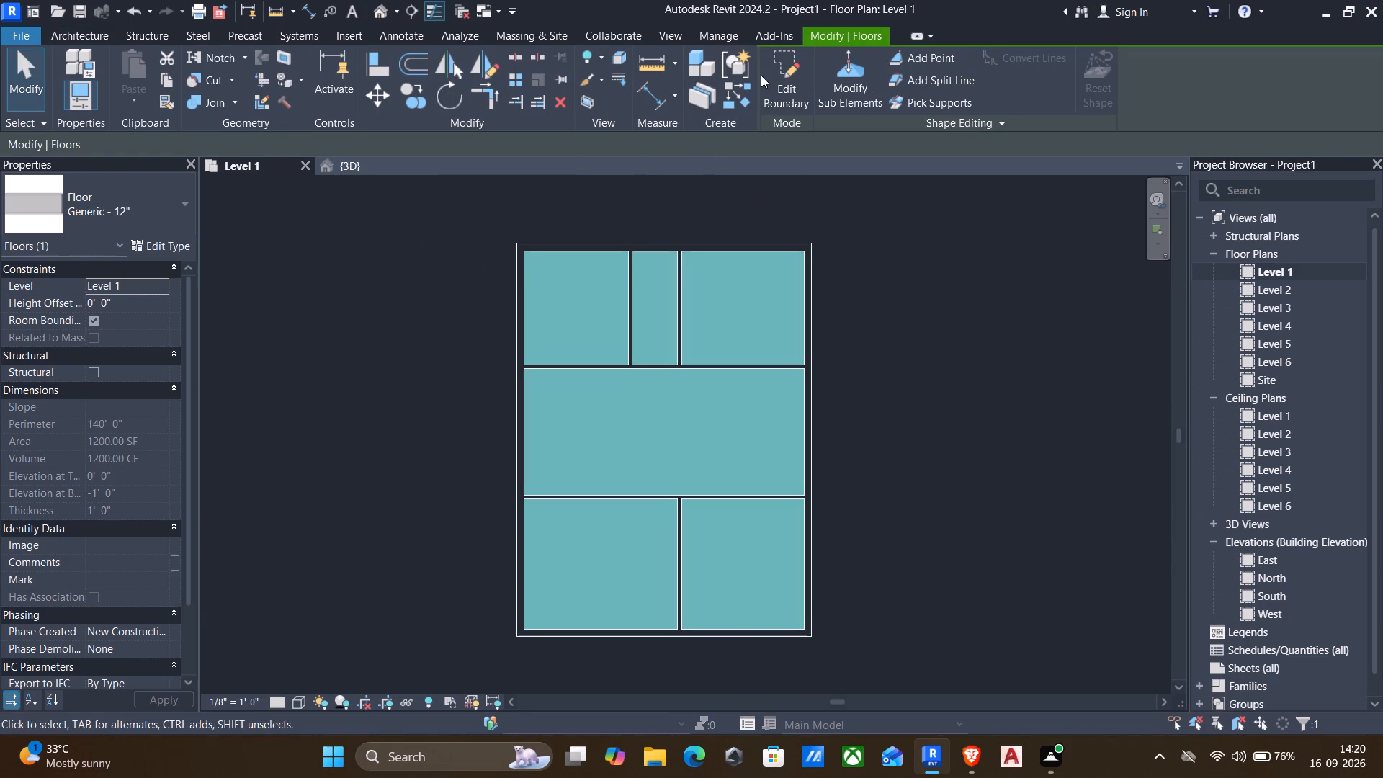
Open the 3D view and examine the floor beneath the walls.
{"action": "left_click", "coordinate": [378, 15]}
{"action": "scroll", "coordinate": [537, 437], "scroll_direction": "up", "scroll_amount": 4}
{"action": "scroll", "coordinate": [781, 490], "scroll_direction": "up", "scroll_amount": 4}
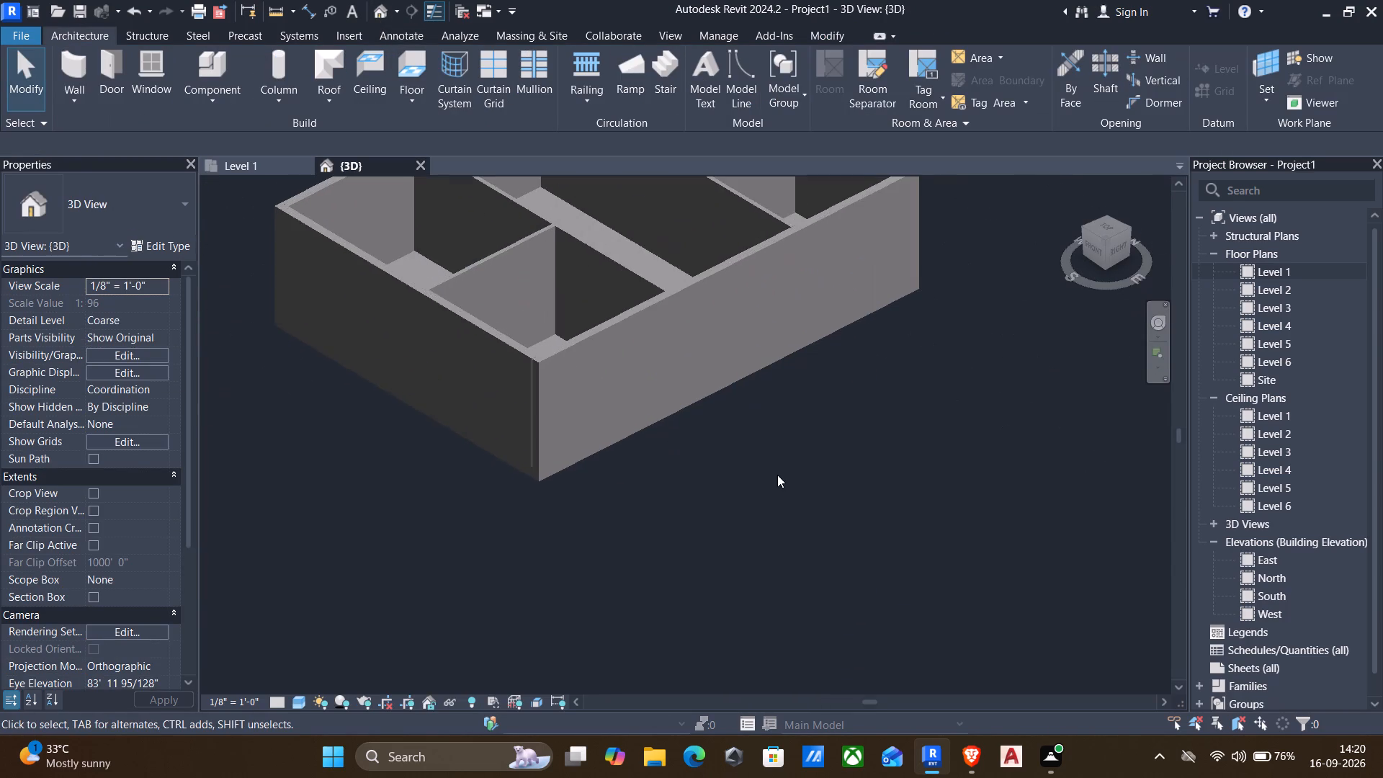
{"action": "scroll", "coordinate": [417, 443], "scroll_direction": "down", "scroll_amount": 4}
{"action": "middle_click_drag", "start_coordinate": [424, 454], "coordinate": [570, 568]}
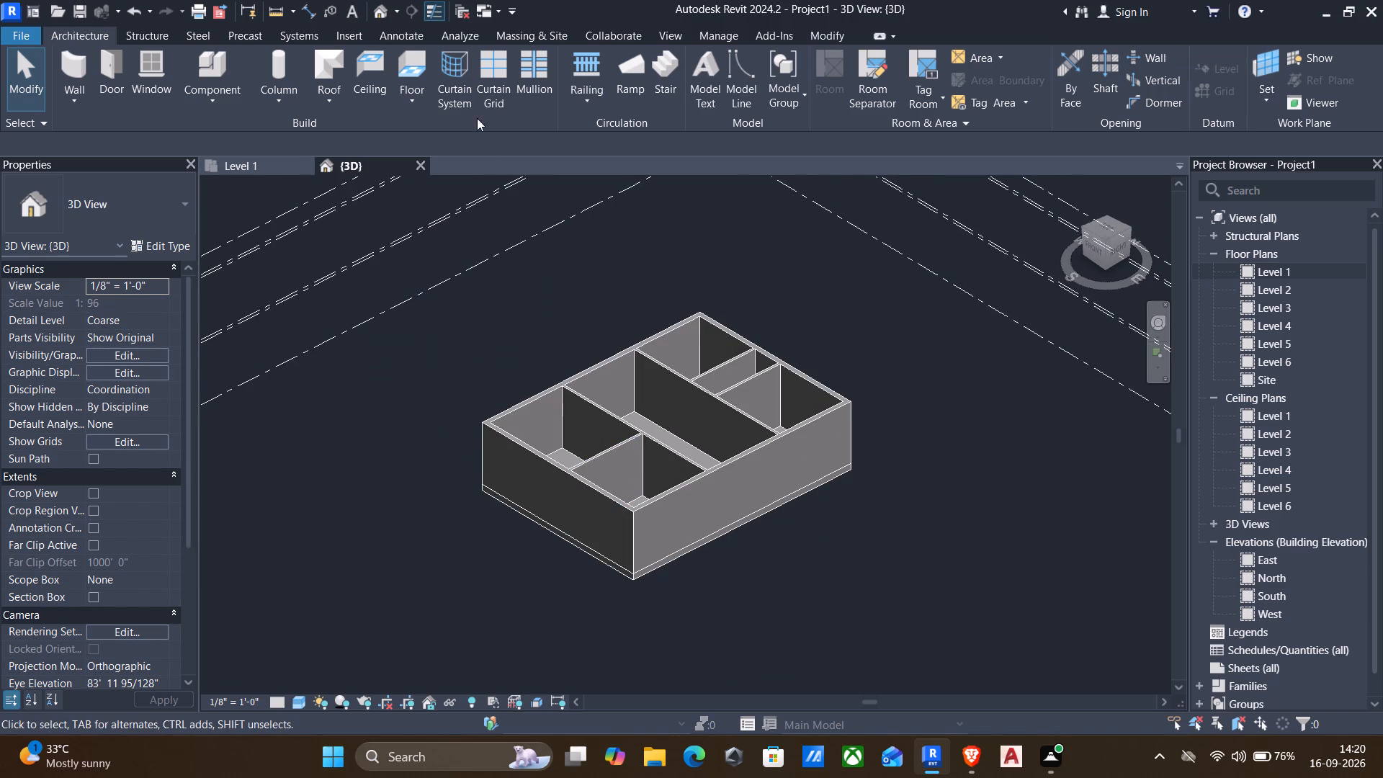
On Level 1, split the south outer wall about 2' 6 3/4" east of the partition and the east outer wall about 11' 6" north of the south wall.
{"action": "left_click", "coordinate": [274, 161]}
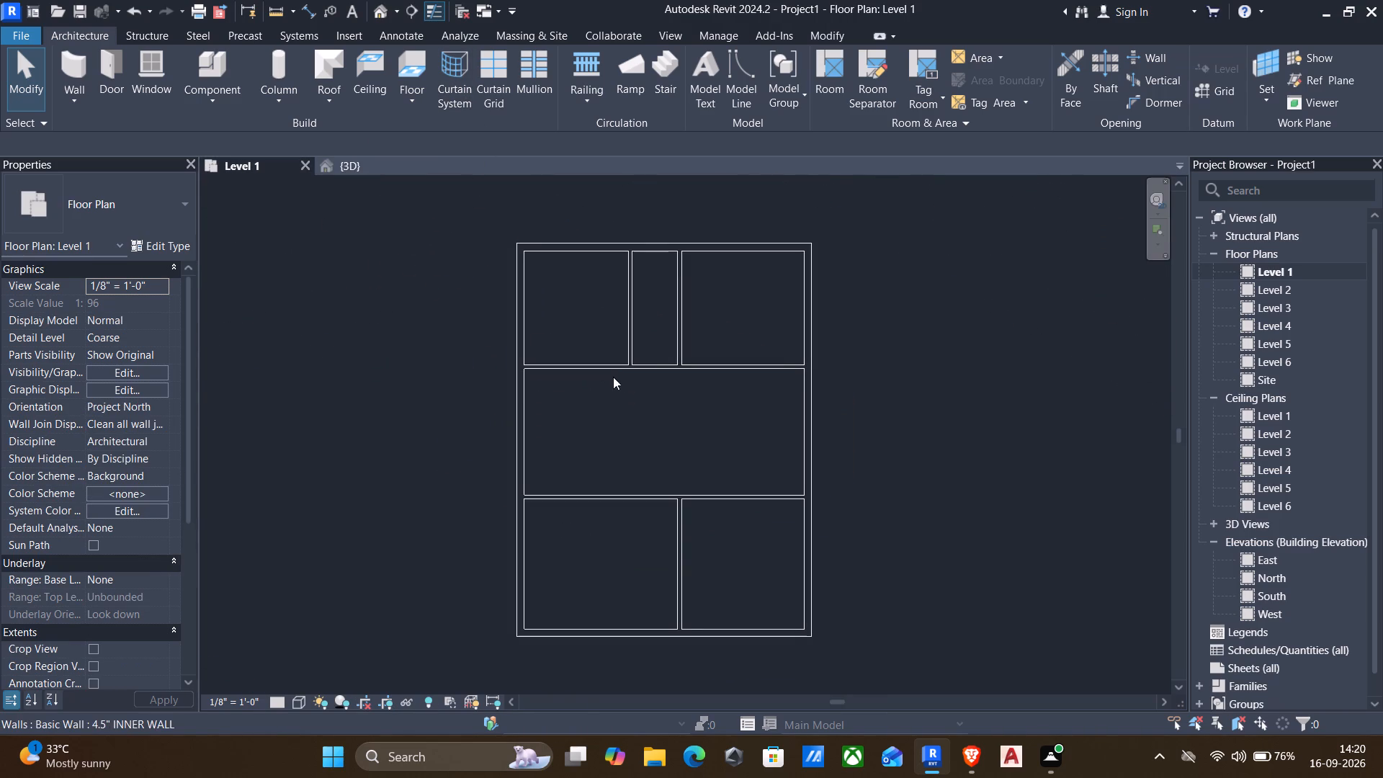
{"action": "middle_click_drag", "start_coordinate": [620, 390], "coordinate": [609, 292]}
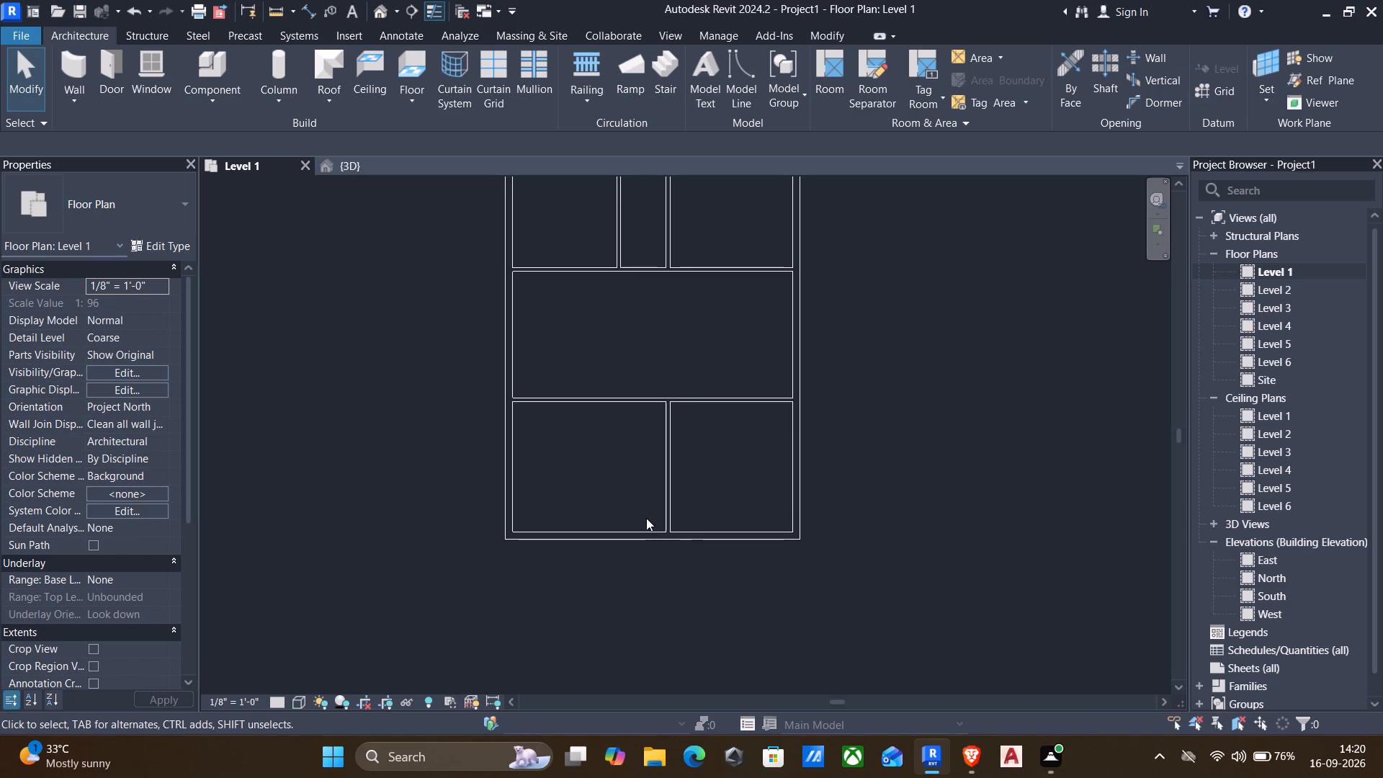
{"action": "type", "text": "sl"}
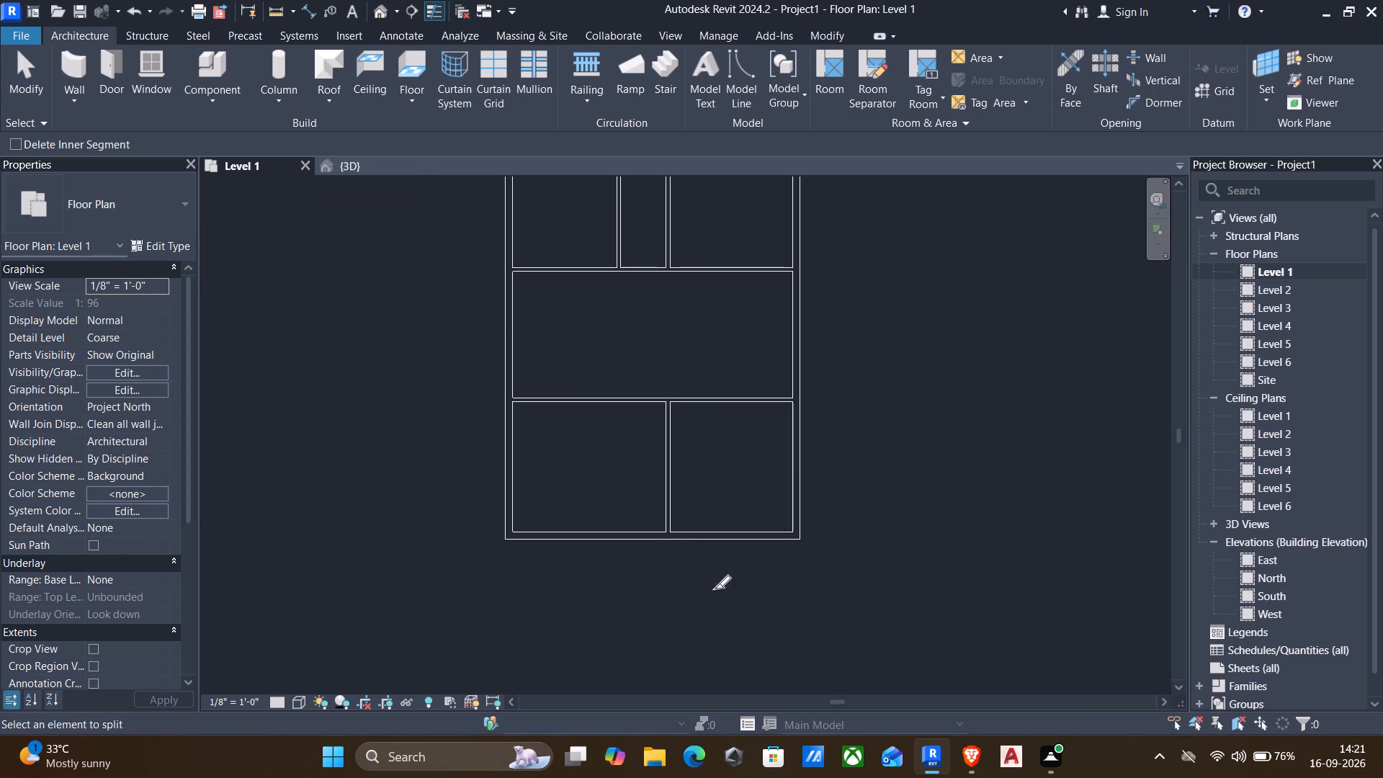
{"action": "left_click", "coordinate": [694, 533]}
{"action": "left_click", "coordinate": [798, 424]}
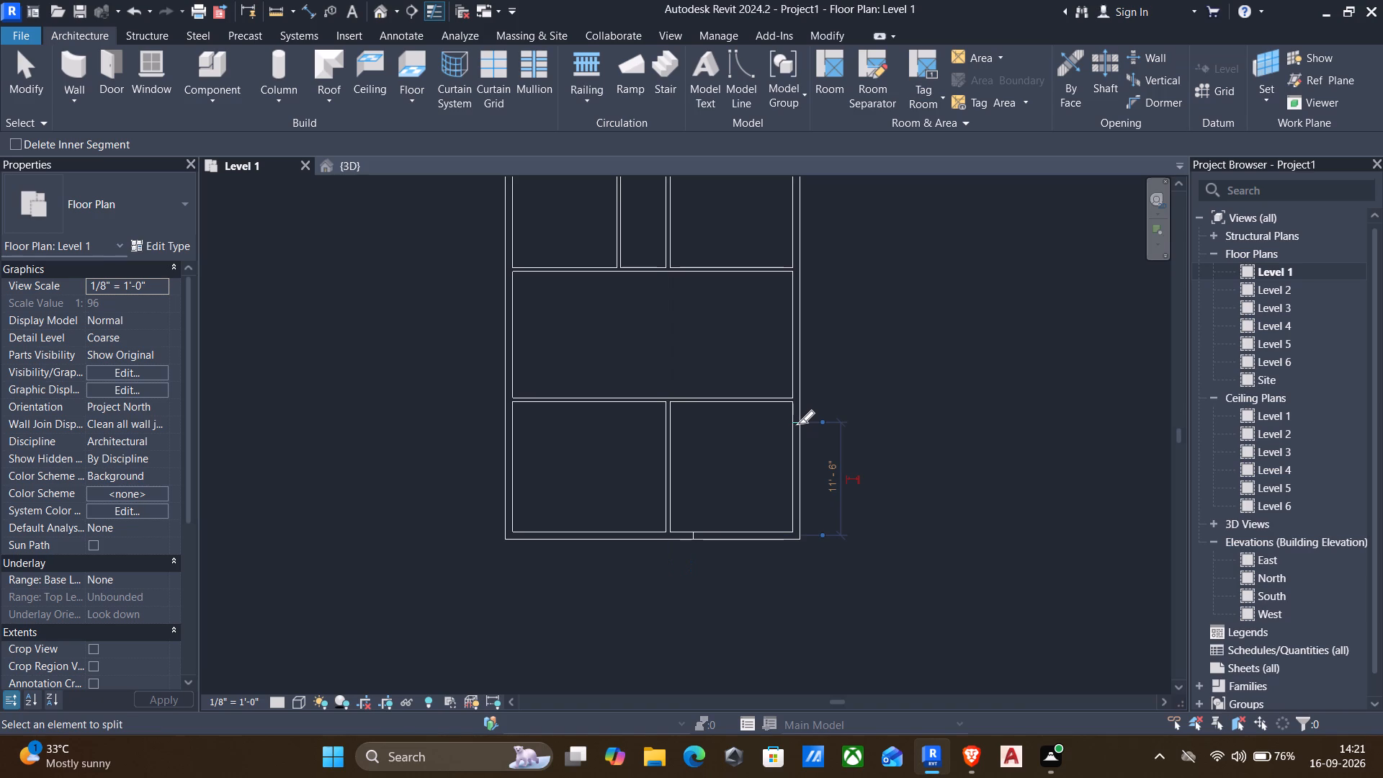
{"action": "key", "text": "Escape"}
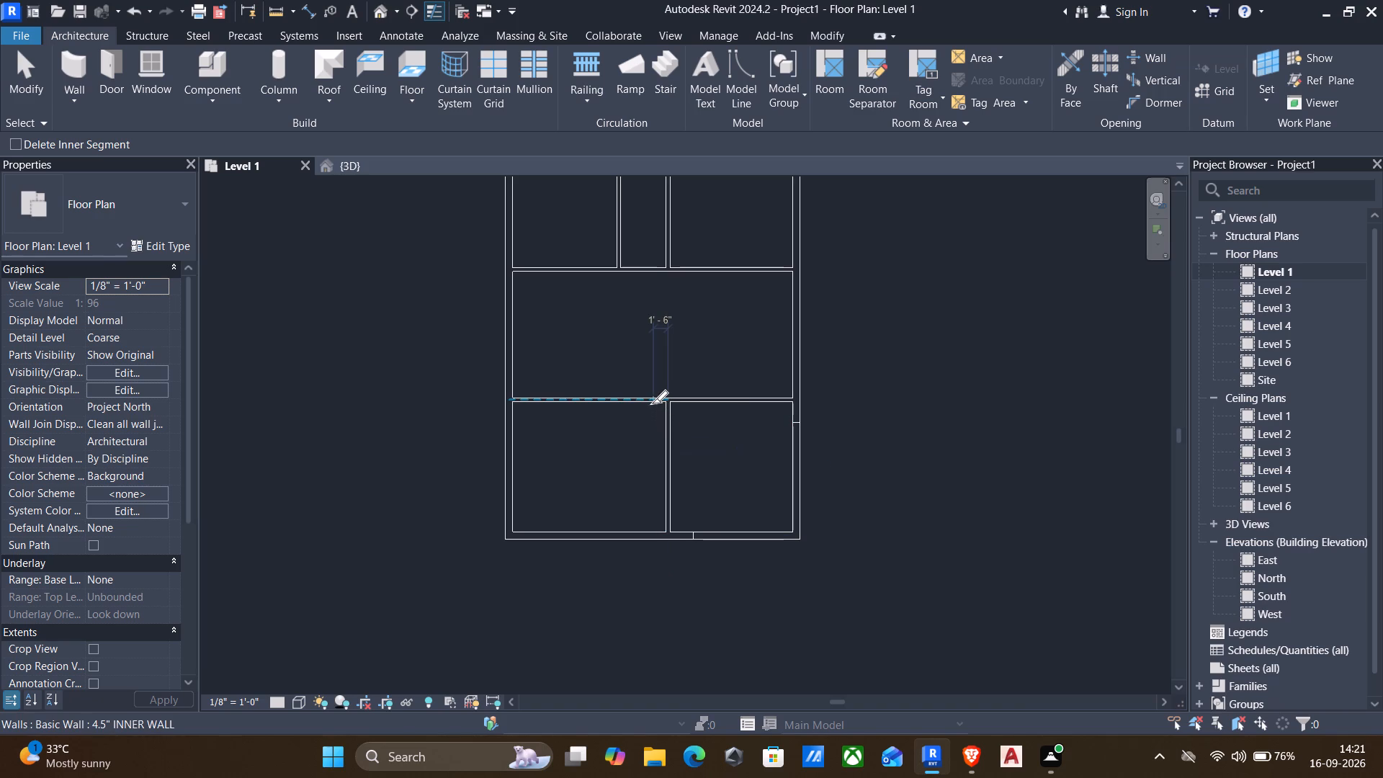
{"action": "key", "text": "Escape"}
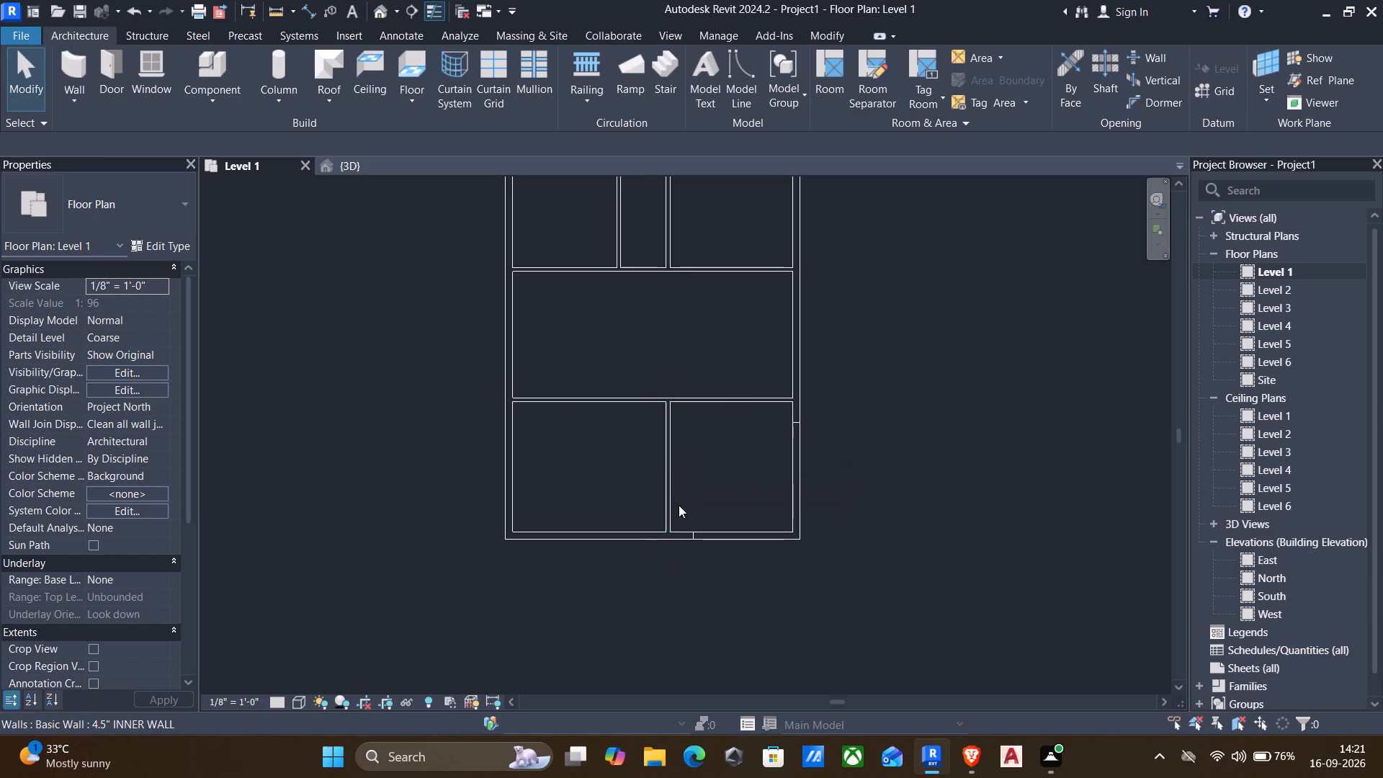
Change the inner wall along the north side of the southeast room to the 9" WALL type.
{"action": "left_click", "coordinate": [668, 460]}
{"action": "left_click", "coordinate": [702, 397]}
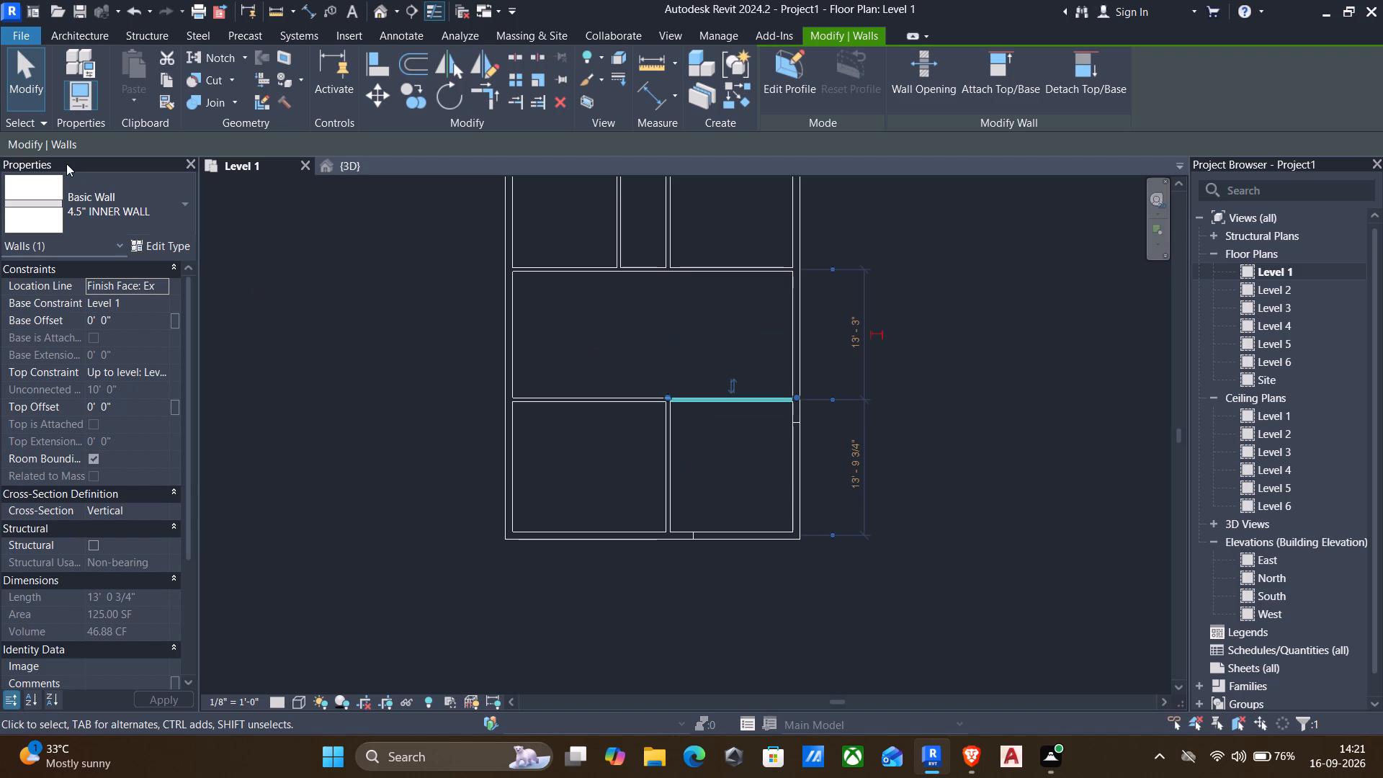
{"action": "left_click", "coordinate": [174, 214]}
{"action": "scroll", "coordinate": [155, 327], "scroll_direction": "up", "scroll_amount": 4}
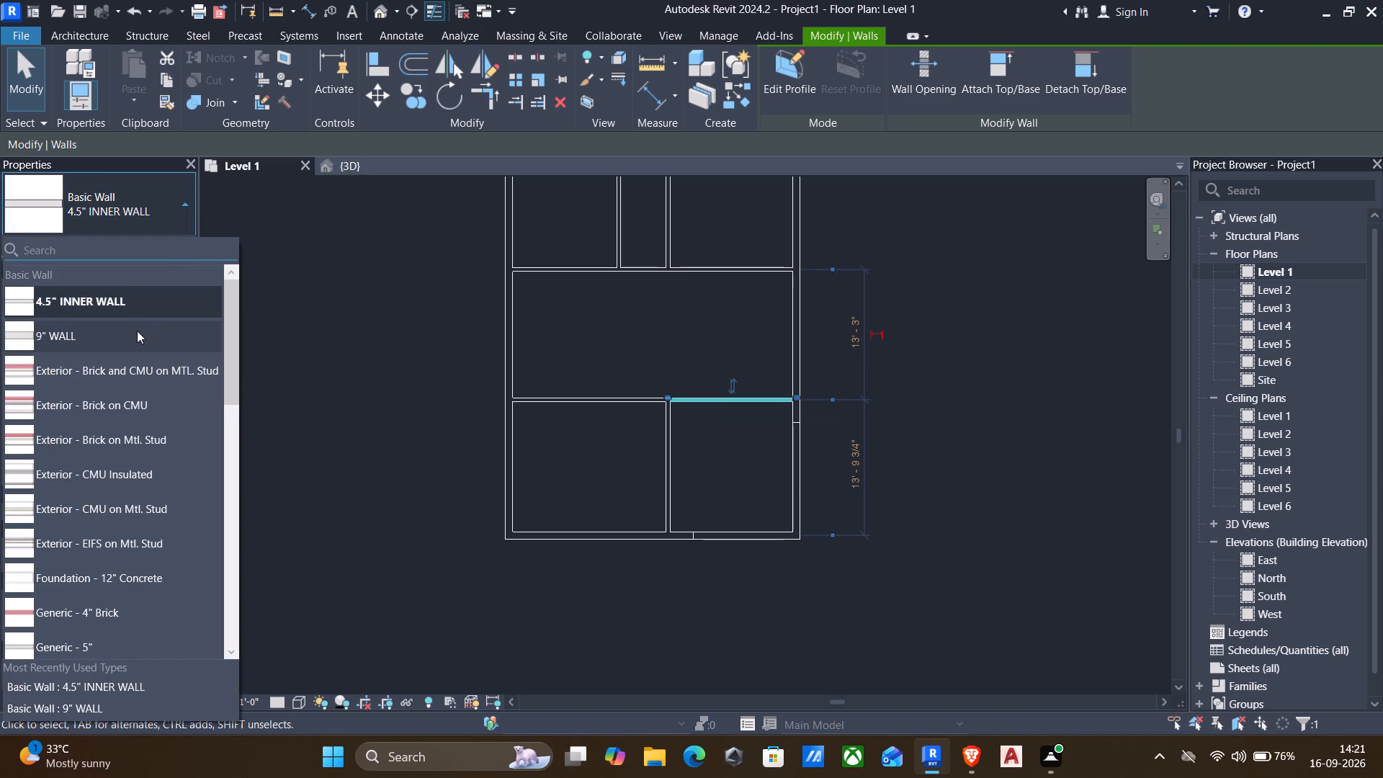
{"action": "left_click", "coordinate": [112, 336]}
{"action": "key", "text": "Escape"}
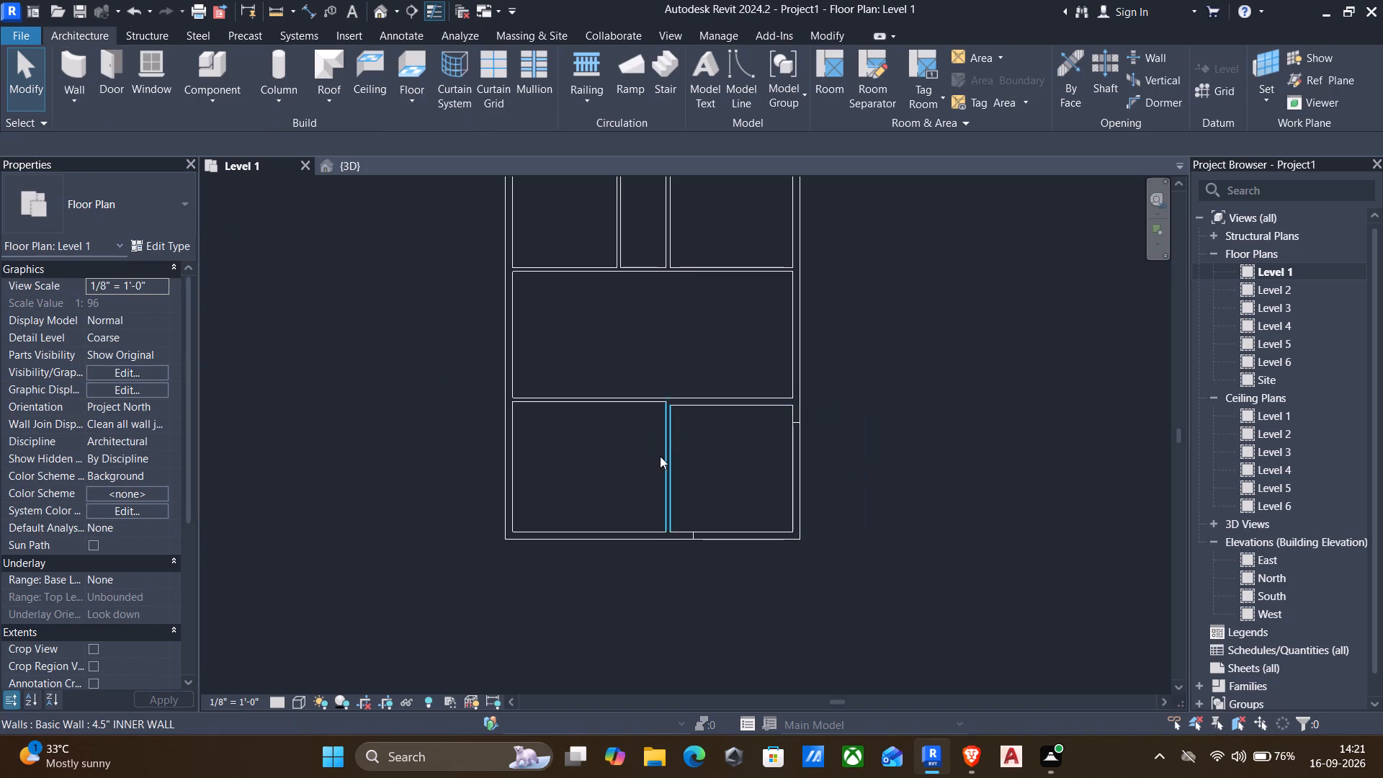
Change the partition along the west side of the southeast room to the 9" WALL type.
{"action": "scroll", "coordinate": [673, 483], "scroll_direction": "up", "scroll_amount": 2}
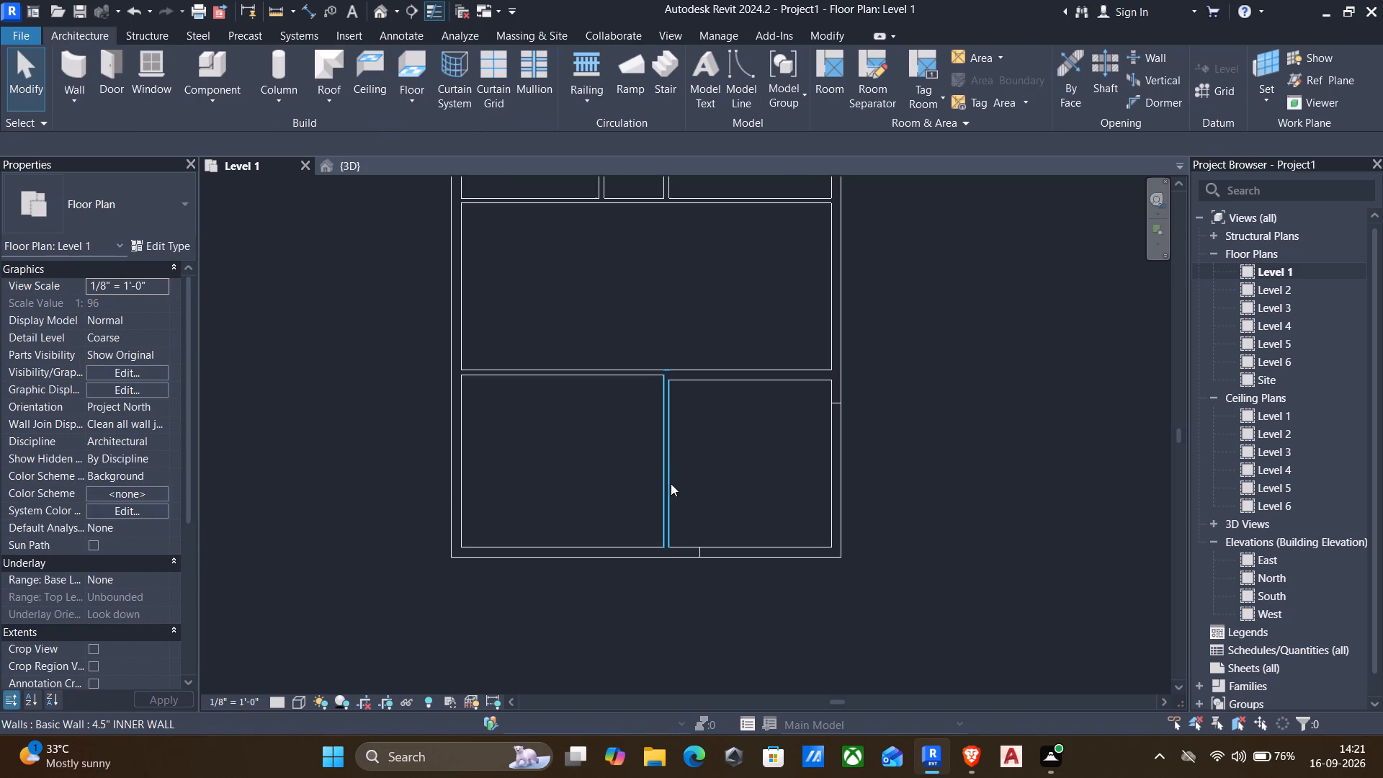
{"action": "left_click", "coordinate": [668, 485]}
{"action": "left_click", "coordinate": [157, 209]}
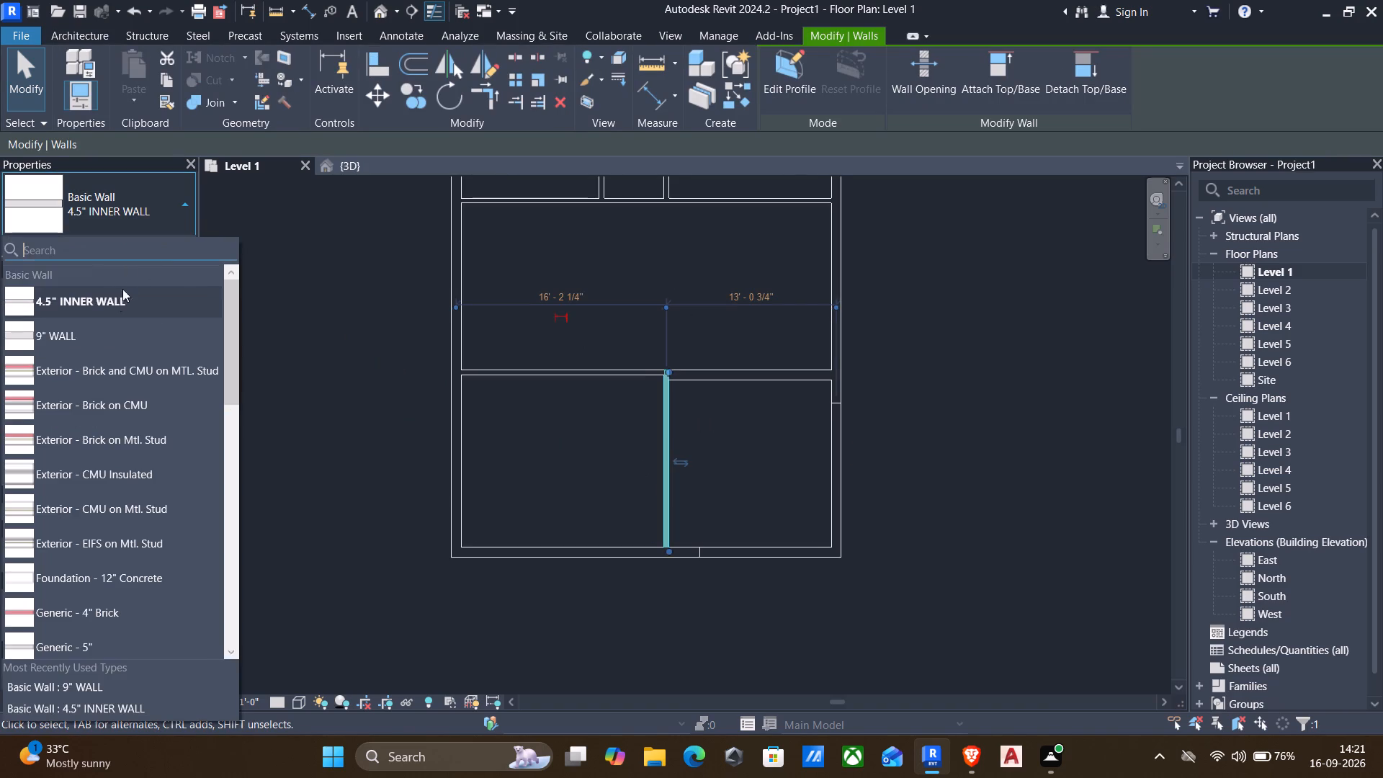
{"action": "left_click", "coordinate": [99, 339]}
{"action": "key", "text": "Escape"}
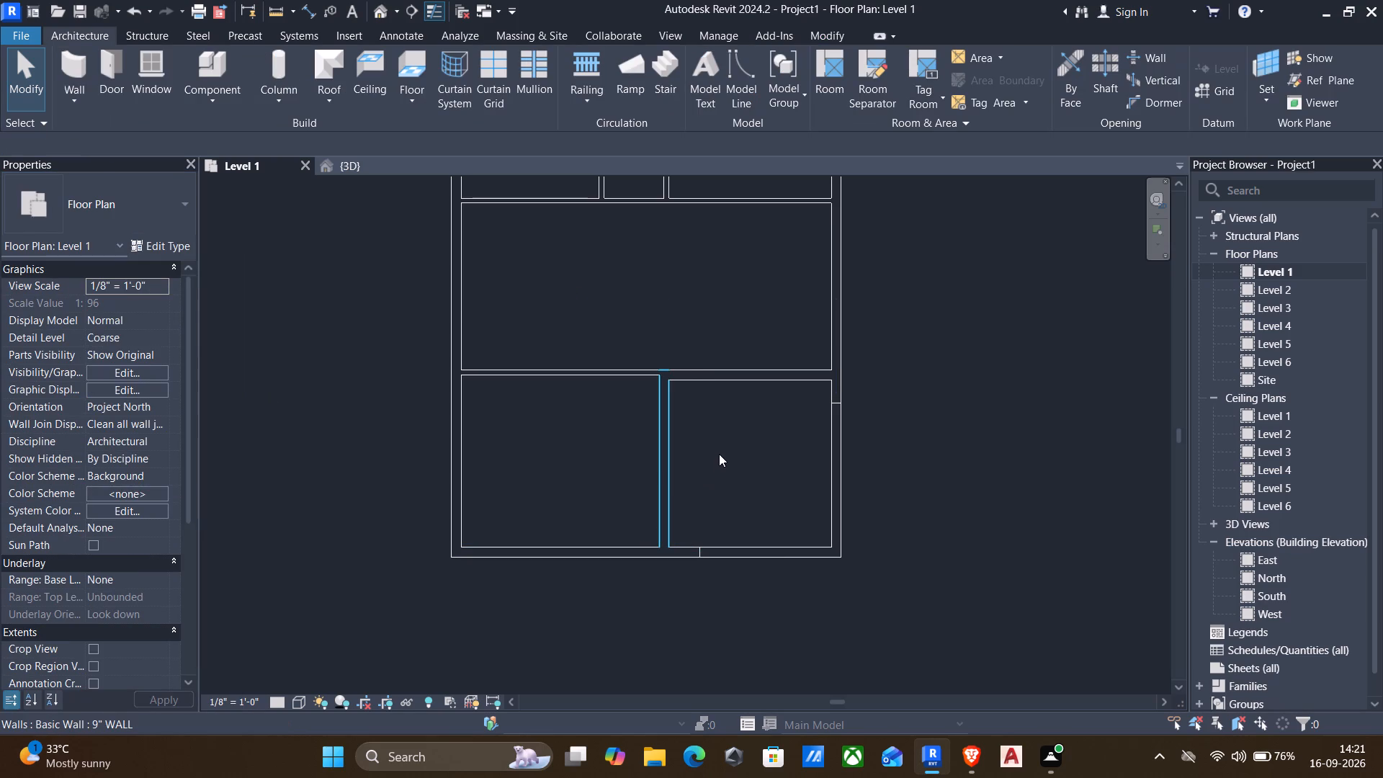
Trim the south outer wall to the partition's corner and the east outer wall to the wall north of the southeast room.
{"action": "key", "text": "t"}
{"action": "key", "text": "r"}
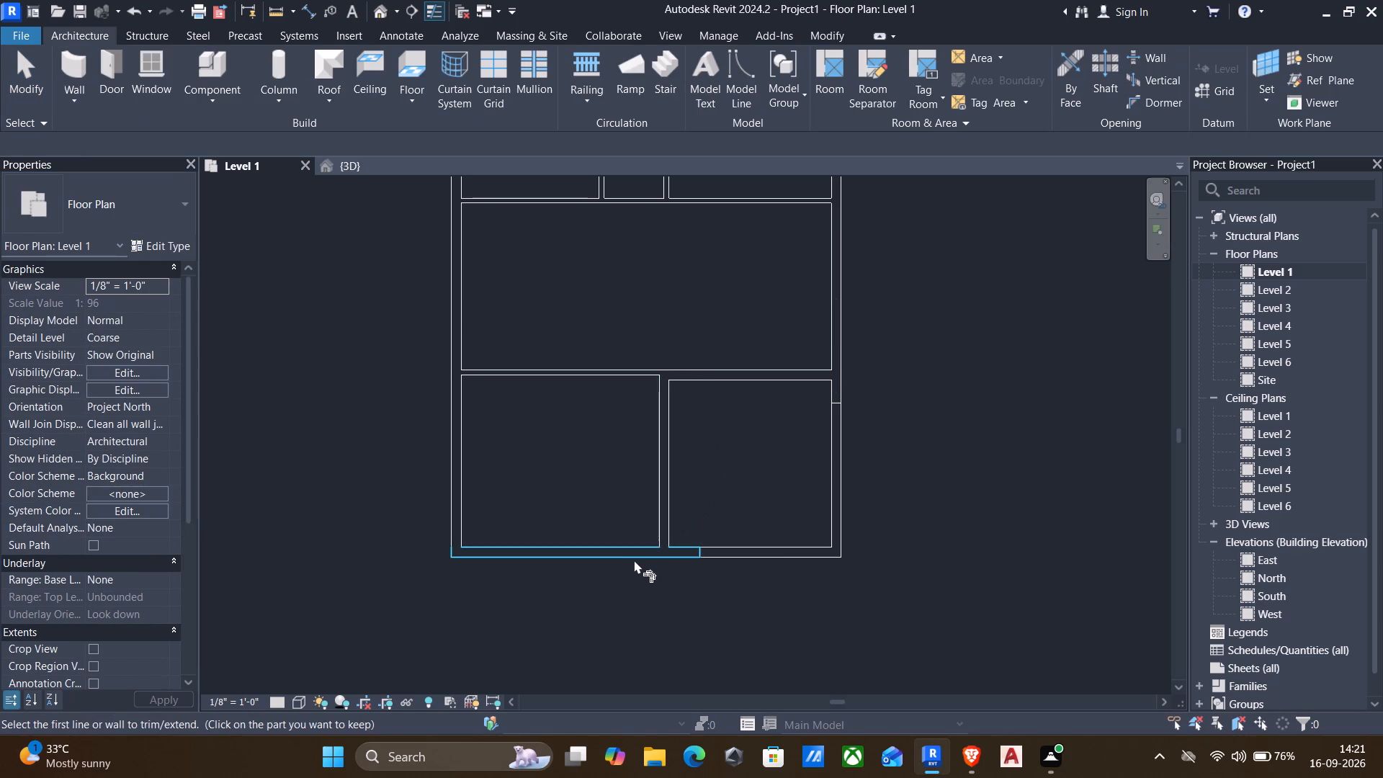
{"action": "left_click", "coordinate": [634, 563]}
{"action": "left_click", "coordinate": [666, 505]}
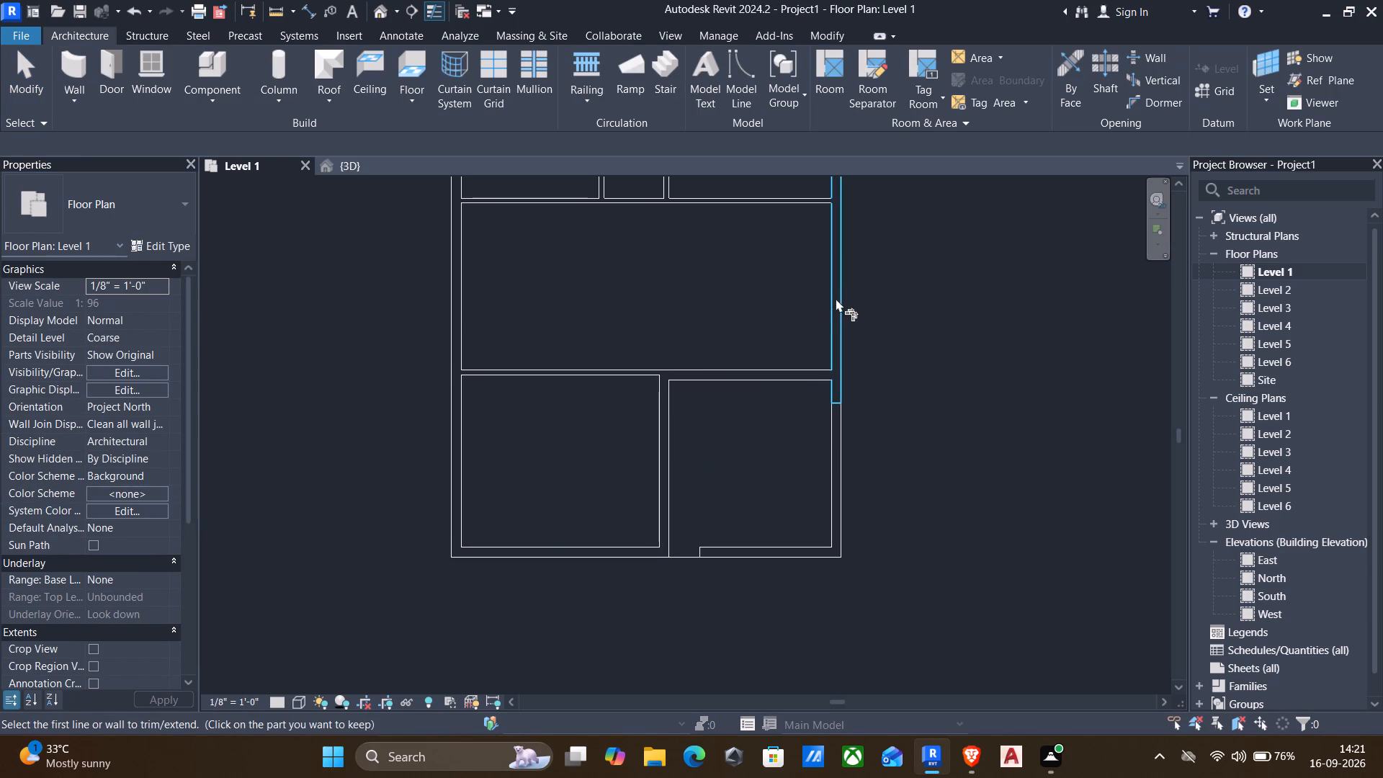
{"action": "left_click", "coordinate": [836, 298]}
{"action": "left_click", "coordinate": [774, 383]}
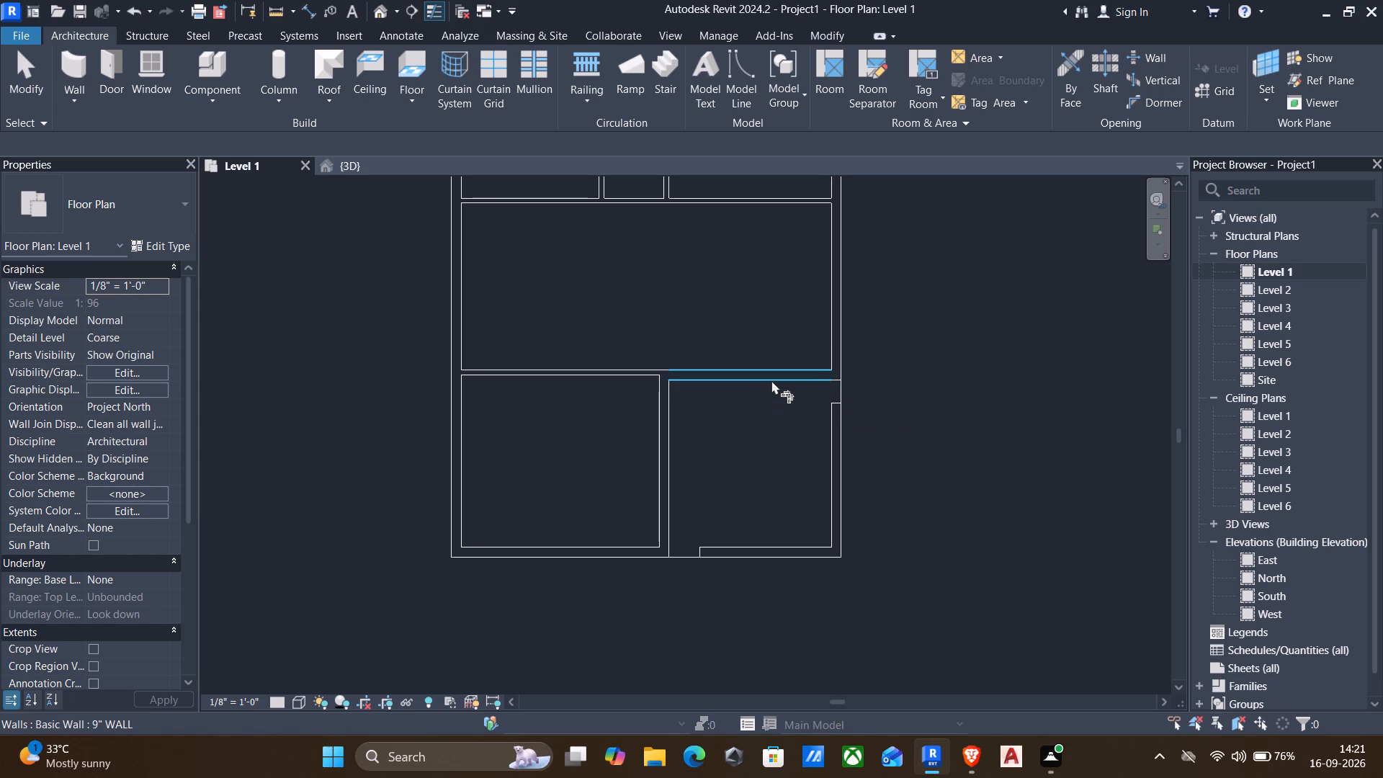
{"action": "key", "text": "Escape"}
Delete the two leftover 9" wall pieces on the east and south sides of the southeast room, and view the model in 3D.
{"action": "left_click", "coordinate": [833, 471]}
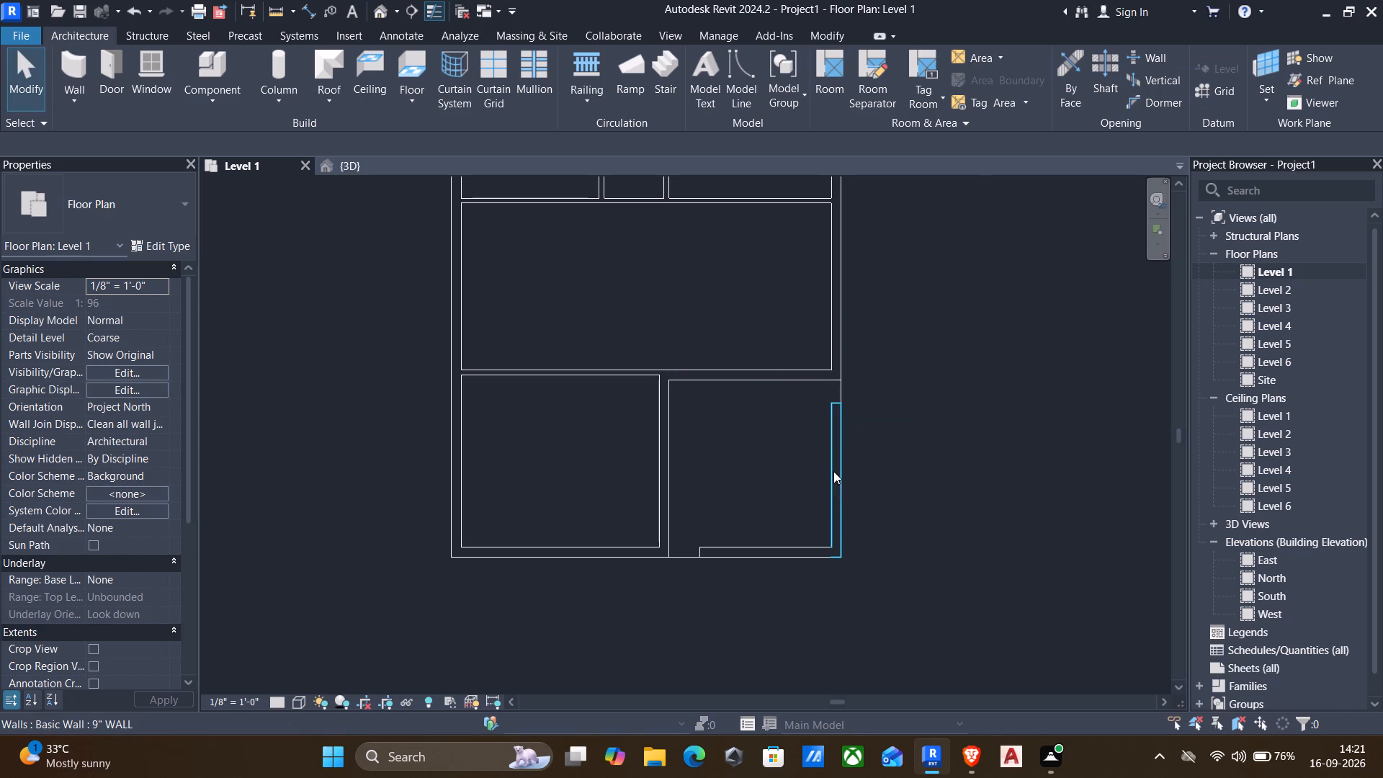
{"action": "key", "text": "Delete"}
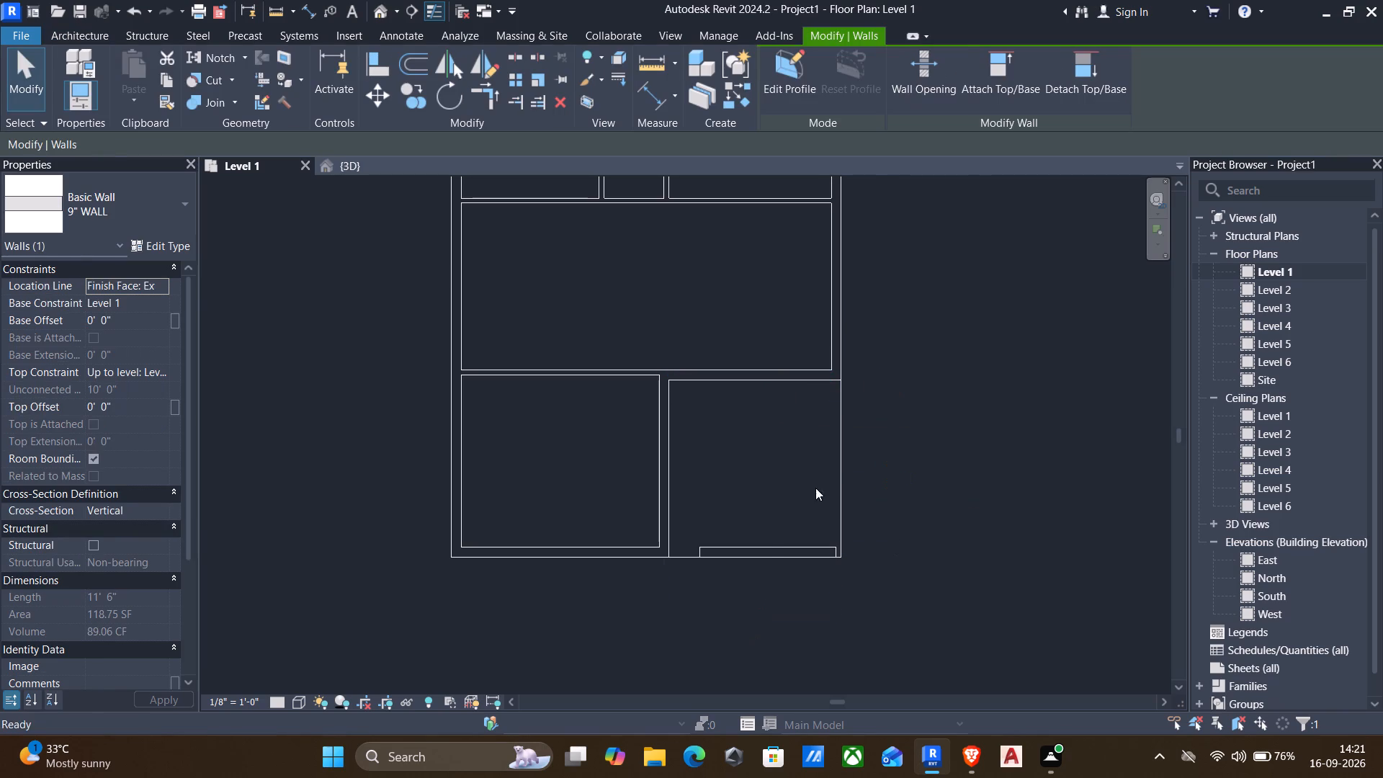
{"action": "left_click", "coordinate": [765, 548]}
{"action": "key", "text": "Delete"}
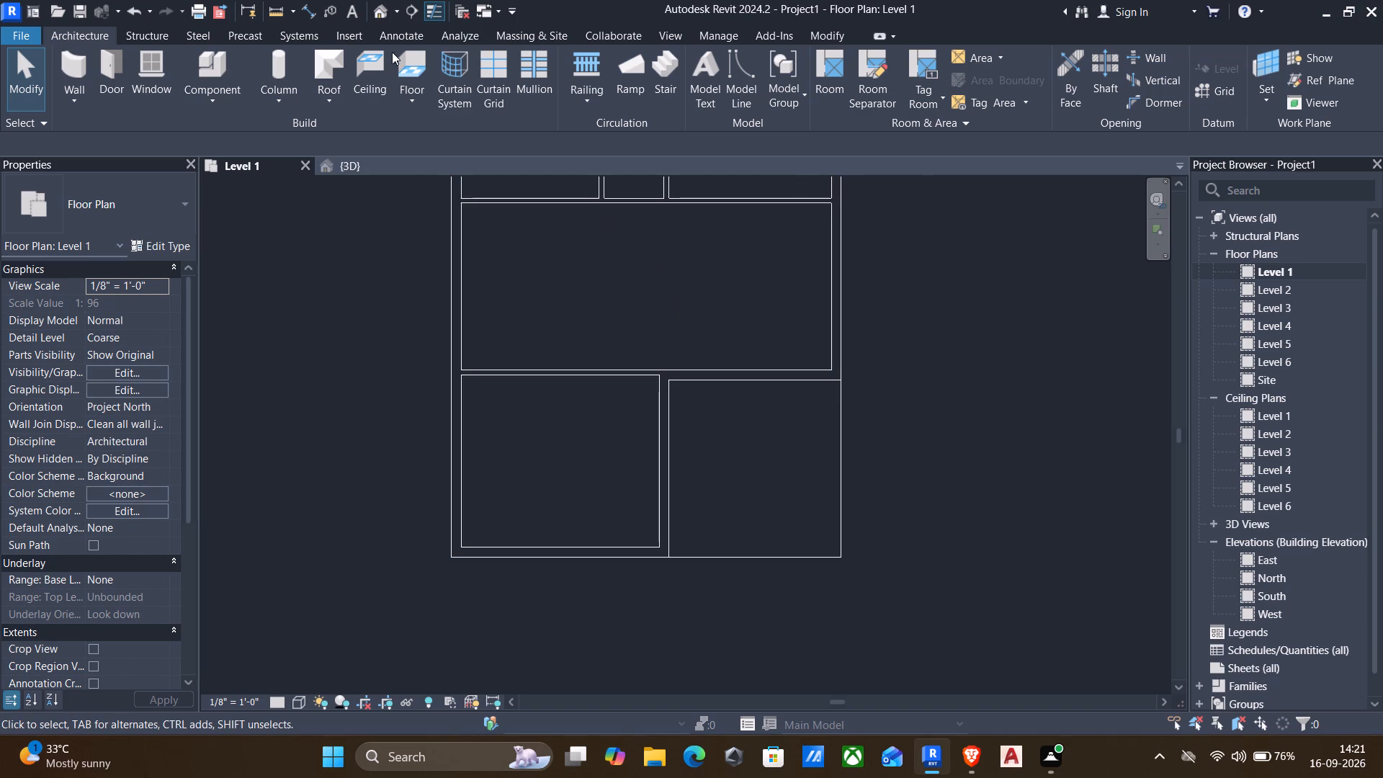
{"action": "left_click", "coordinate": [389, 17]}
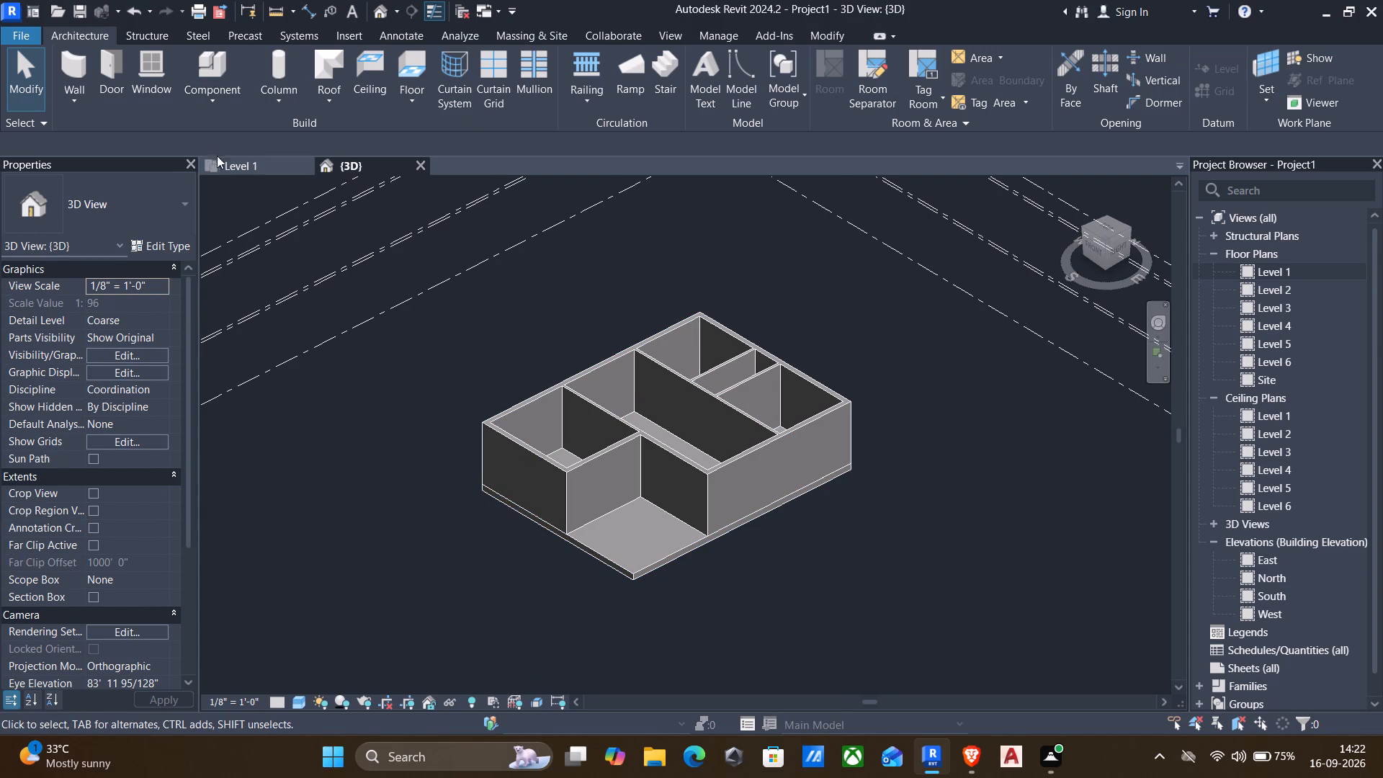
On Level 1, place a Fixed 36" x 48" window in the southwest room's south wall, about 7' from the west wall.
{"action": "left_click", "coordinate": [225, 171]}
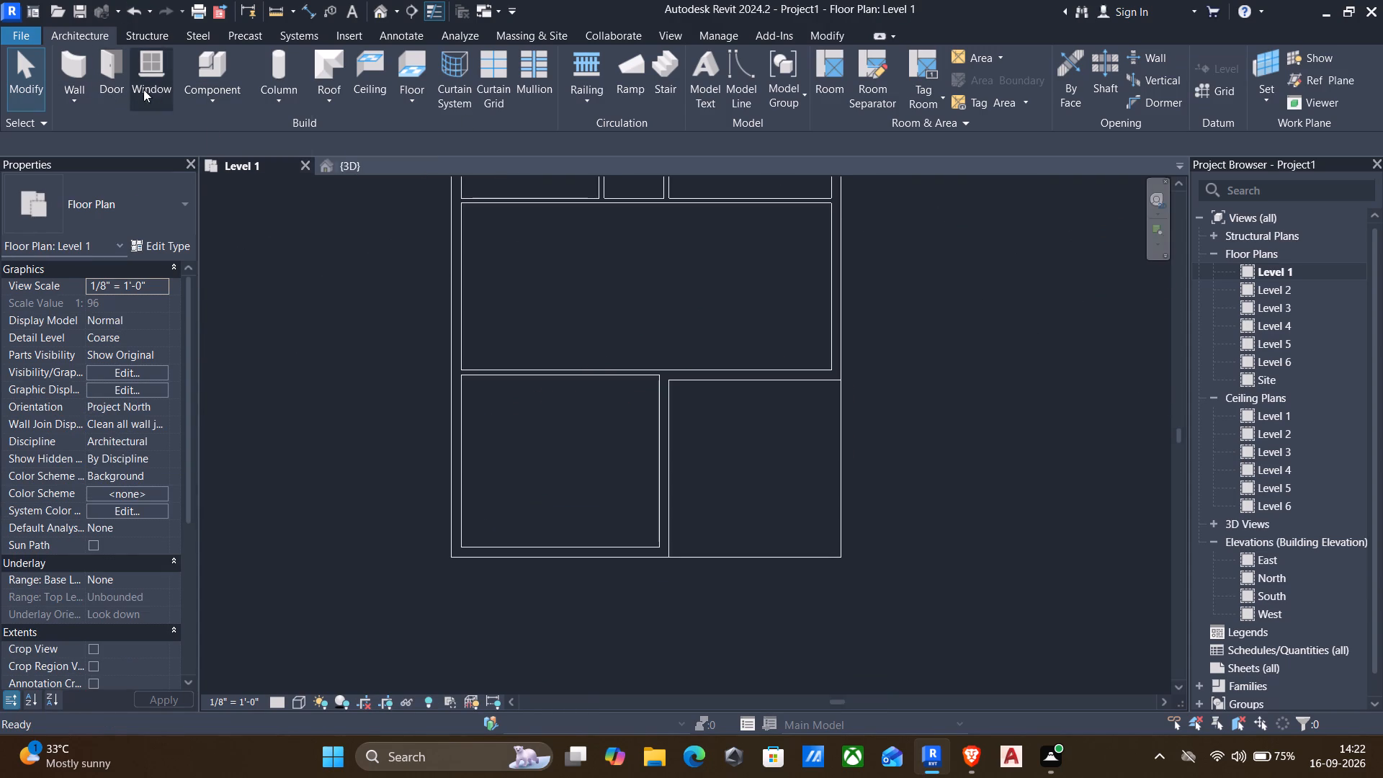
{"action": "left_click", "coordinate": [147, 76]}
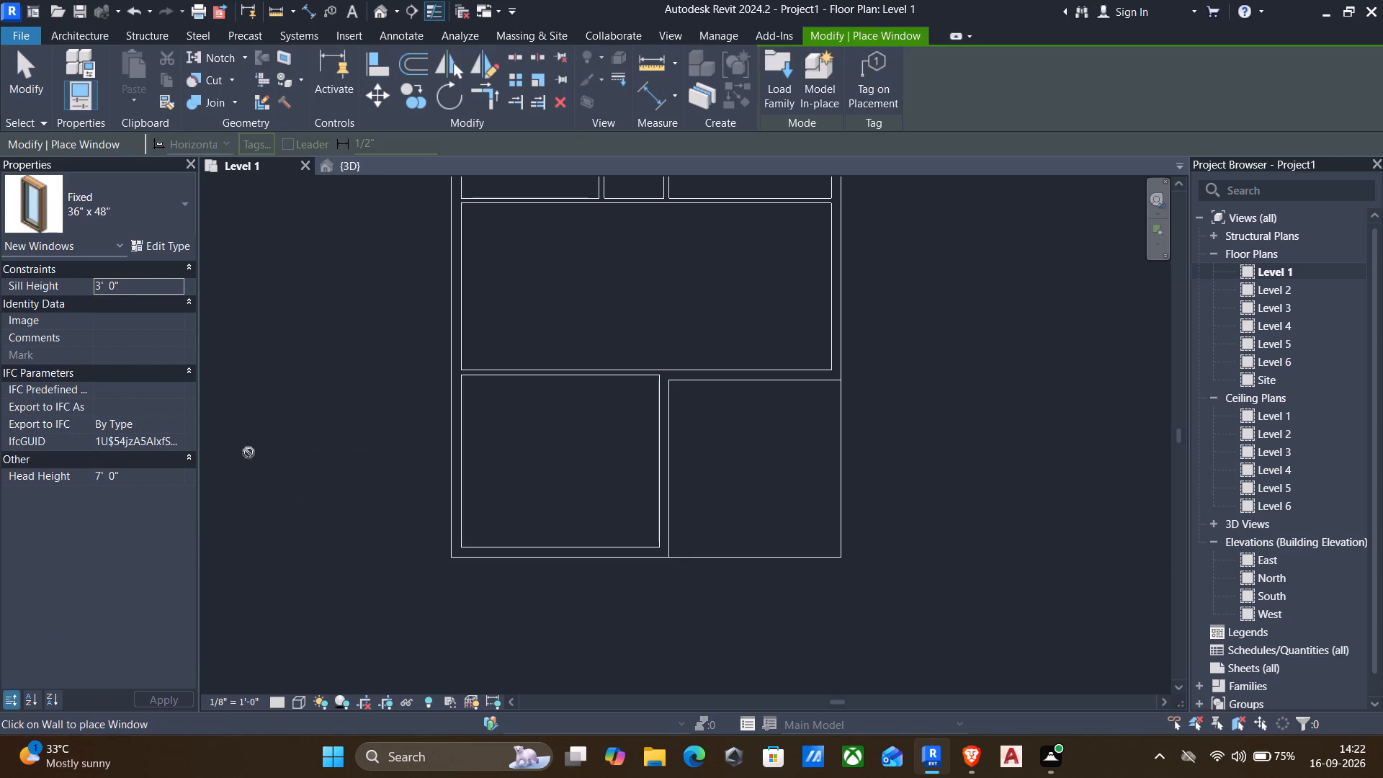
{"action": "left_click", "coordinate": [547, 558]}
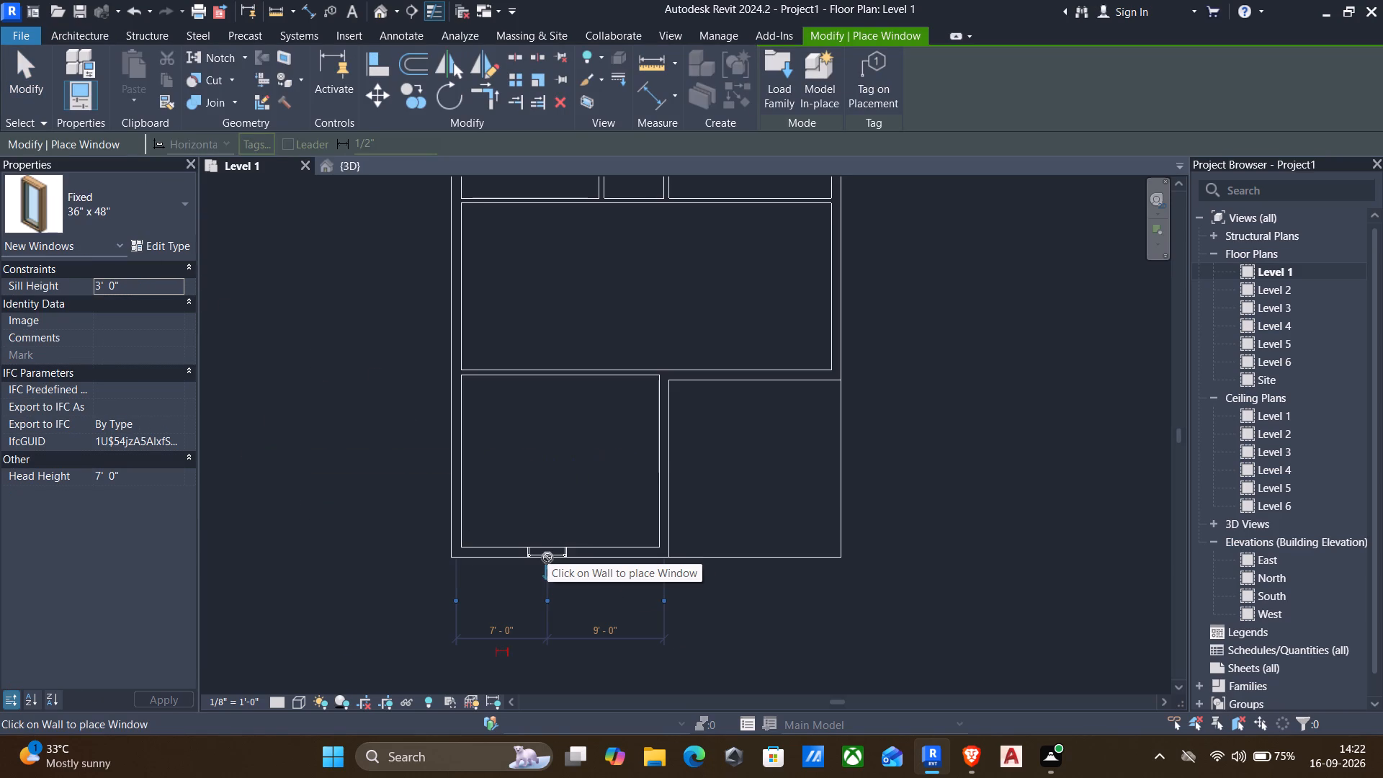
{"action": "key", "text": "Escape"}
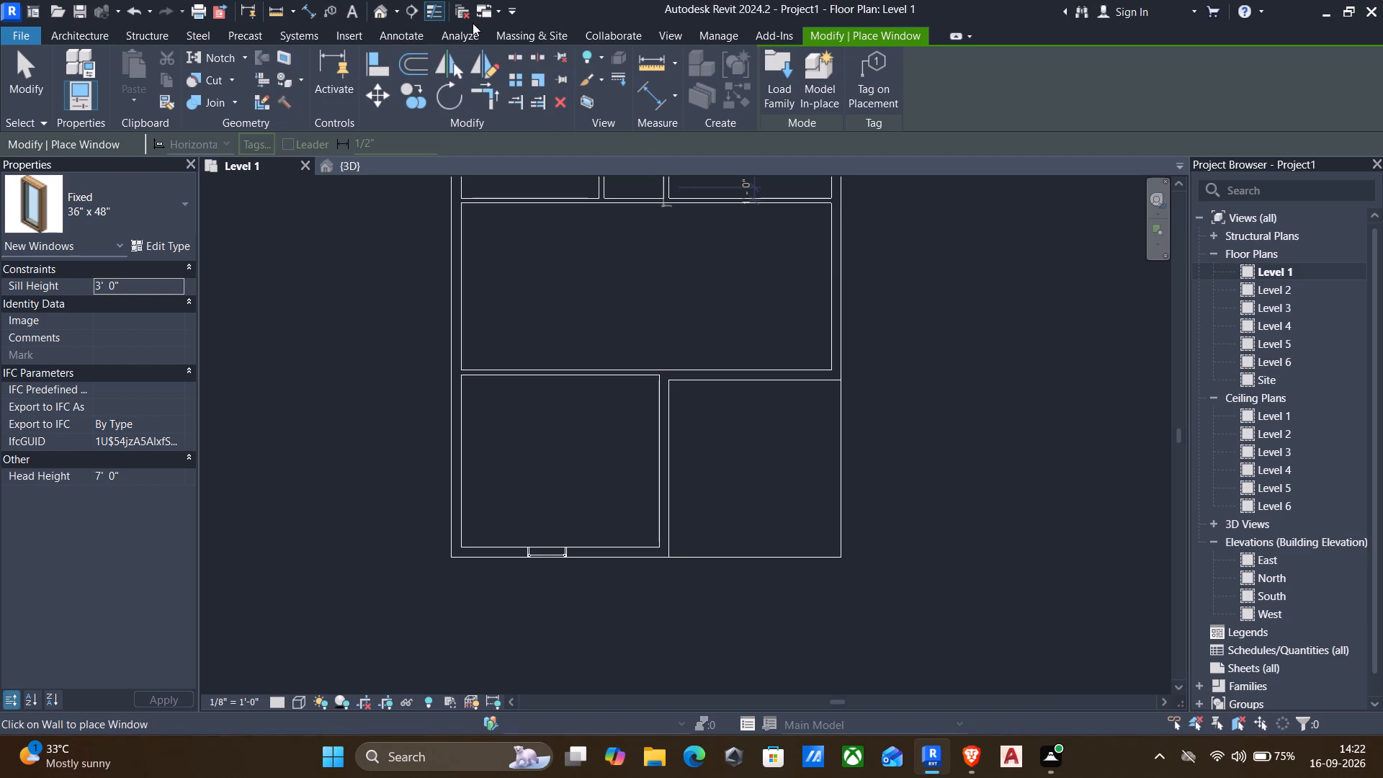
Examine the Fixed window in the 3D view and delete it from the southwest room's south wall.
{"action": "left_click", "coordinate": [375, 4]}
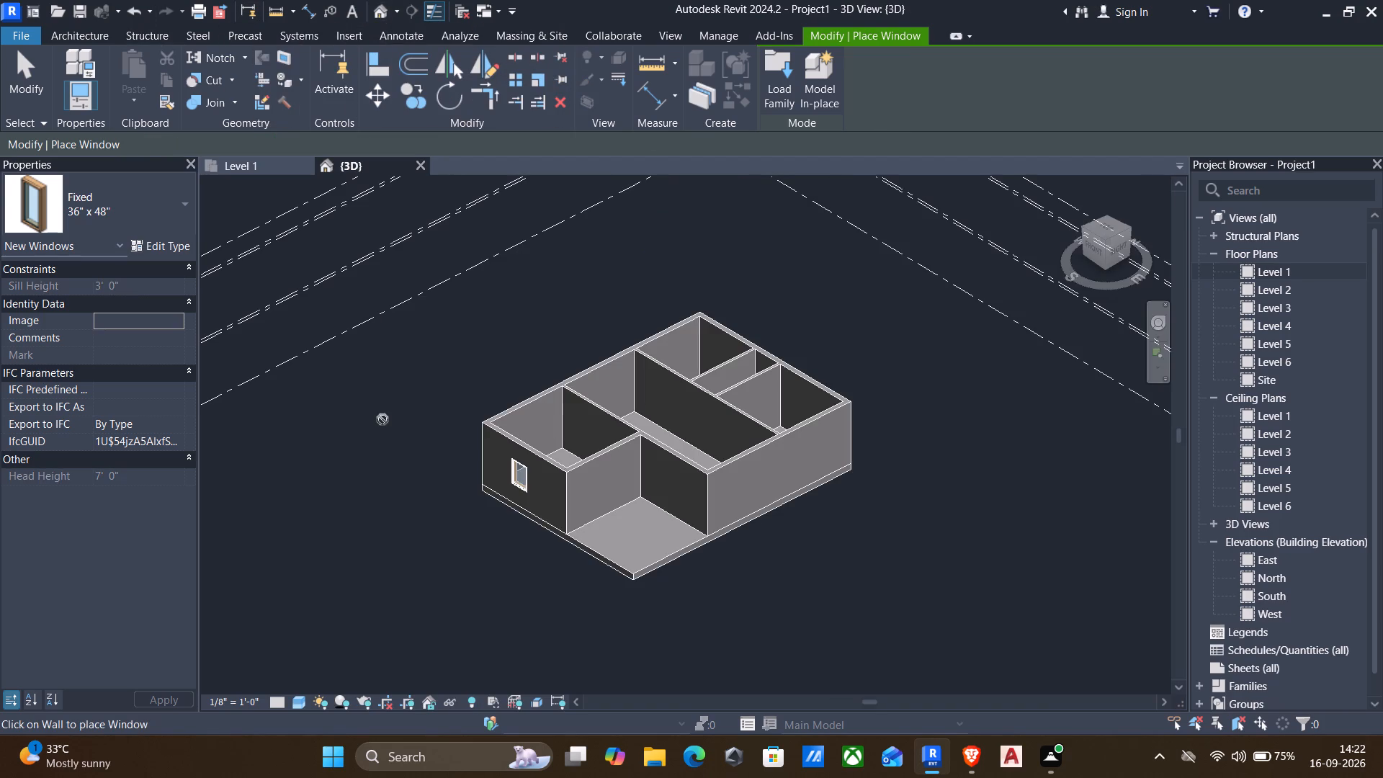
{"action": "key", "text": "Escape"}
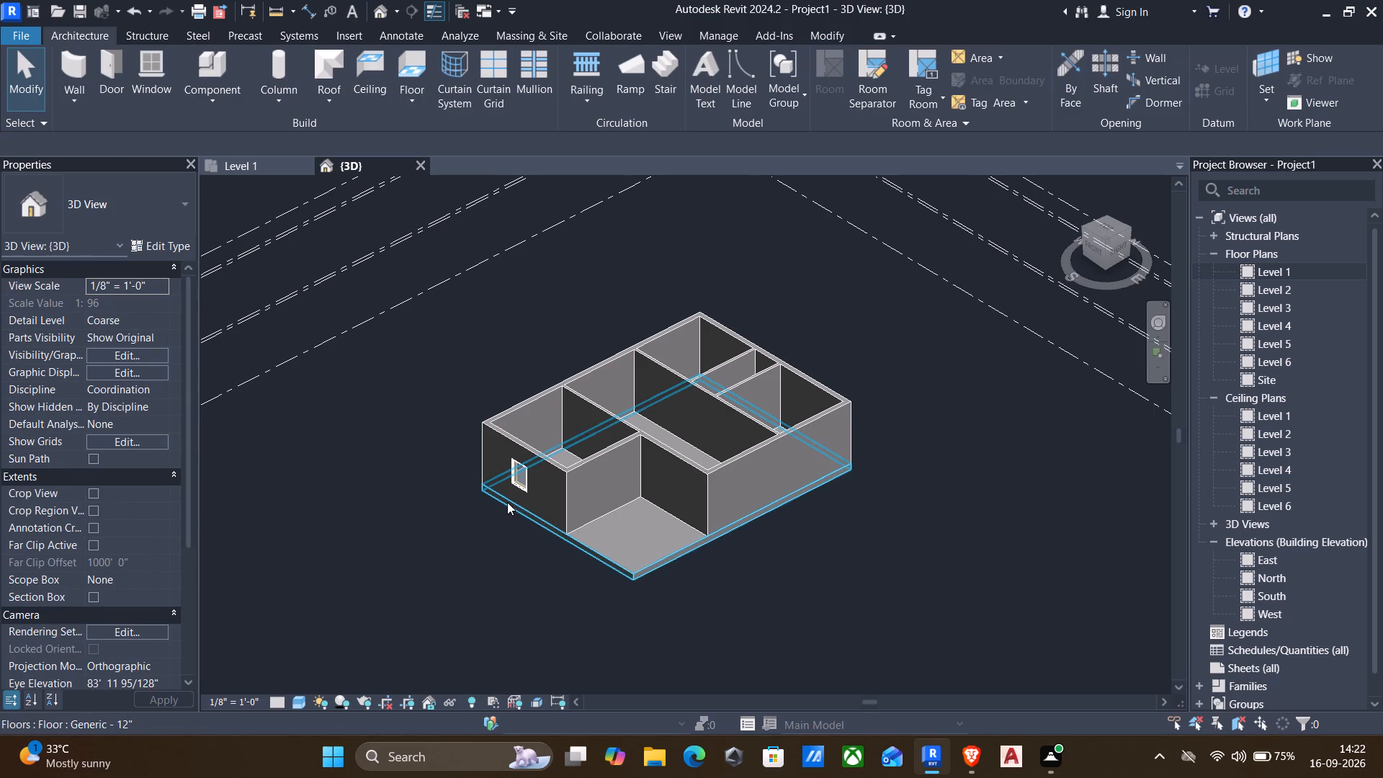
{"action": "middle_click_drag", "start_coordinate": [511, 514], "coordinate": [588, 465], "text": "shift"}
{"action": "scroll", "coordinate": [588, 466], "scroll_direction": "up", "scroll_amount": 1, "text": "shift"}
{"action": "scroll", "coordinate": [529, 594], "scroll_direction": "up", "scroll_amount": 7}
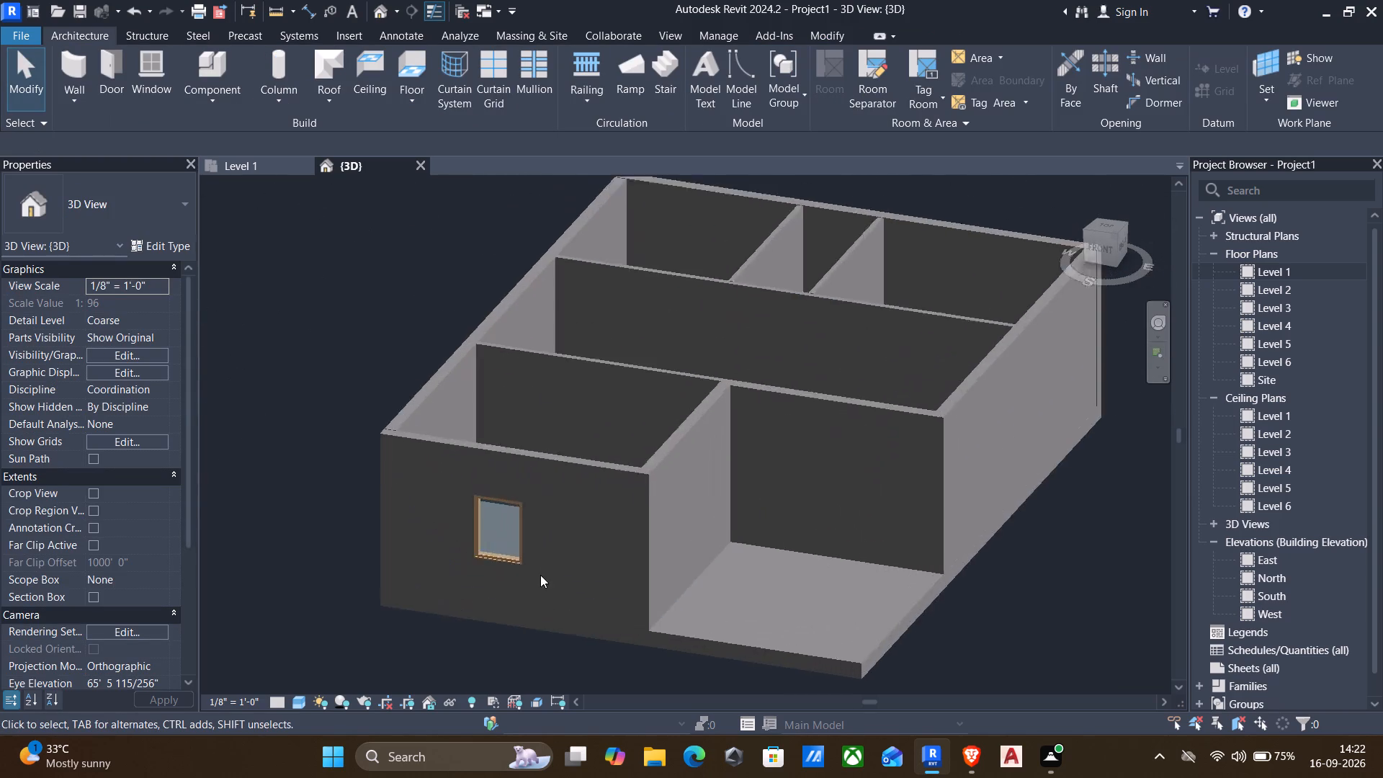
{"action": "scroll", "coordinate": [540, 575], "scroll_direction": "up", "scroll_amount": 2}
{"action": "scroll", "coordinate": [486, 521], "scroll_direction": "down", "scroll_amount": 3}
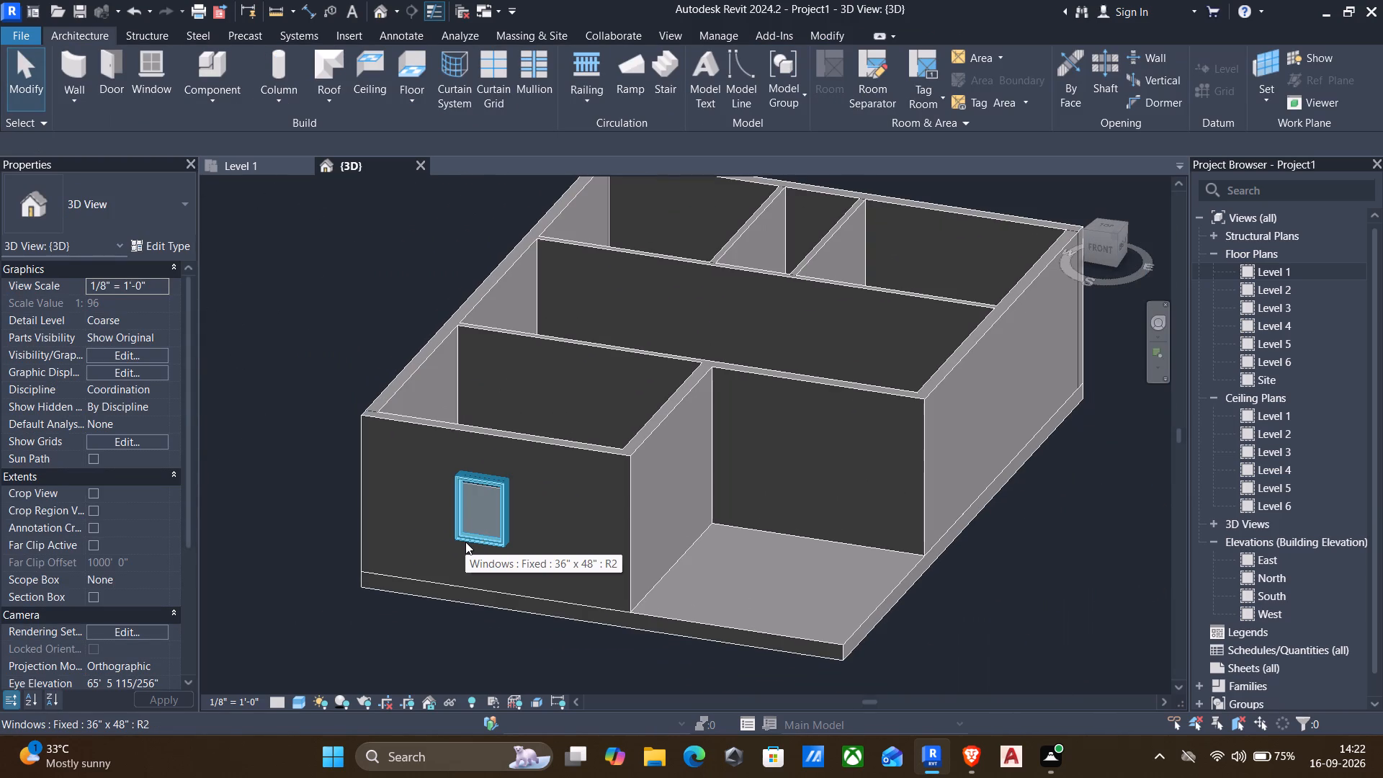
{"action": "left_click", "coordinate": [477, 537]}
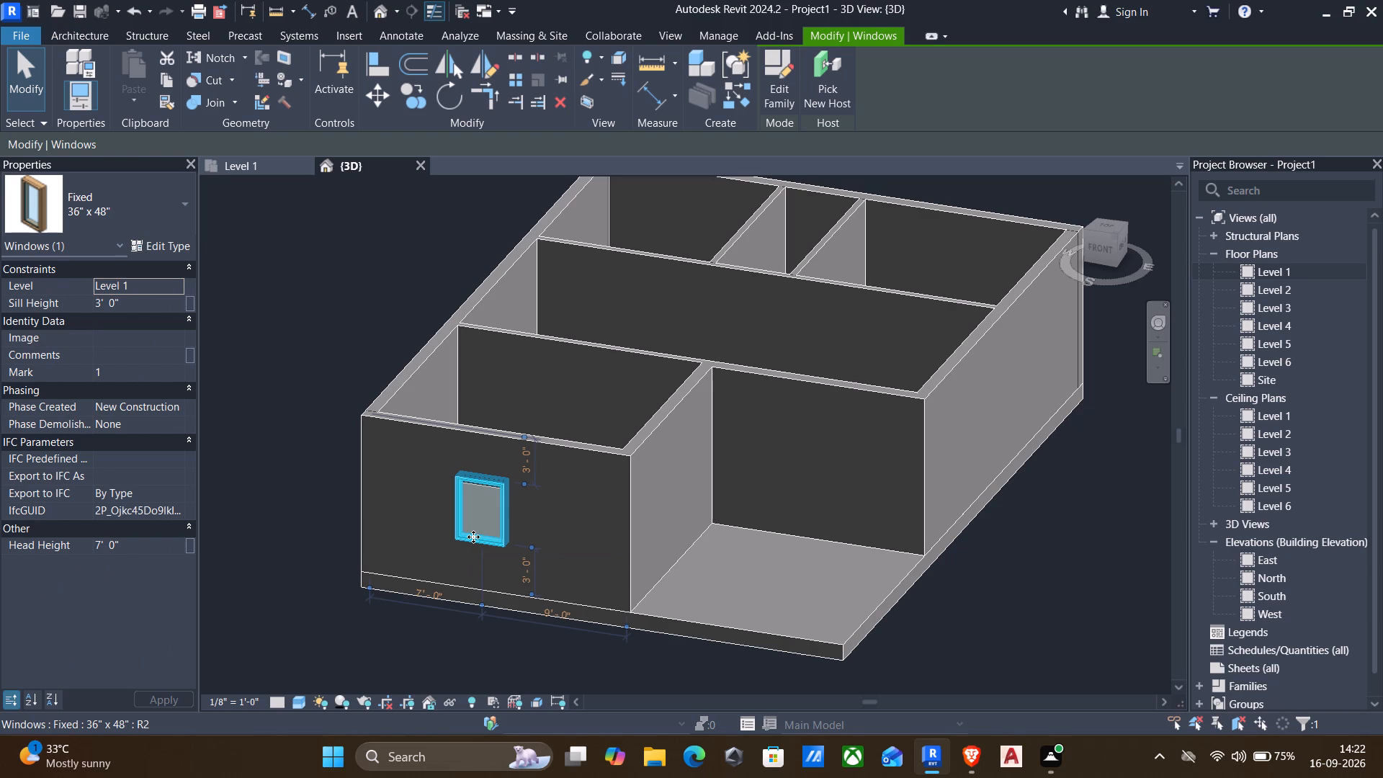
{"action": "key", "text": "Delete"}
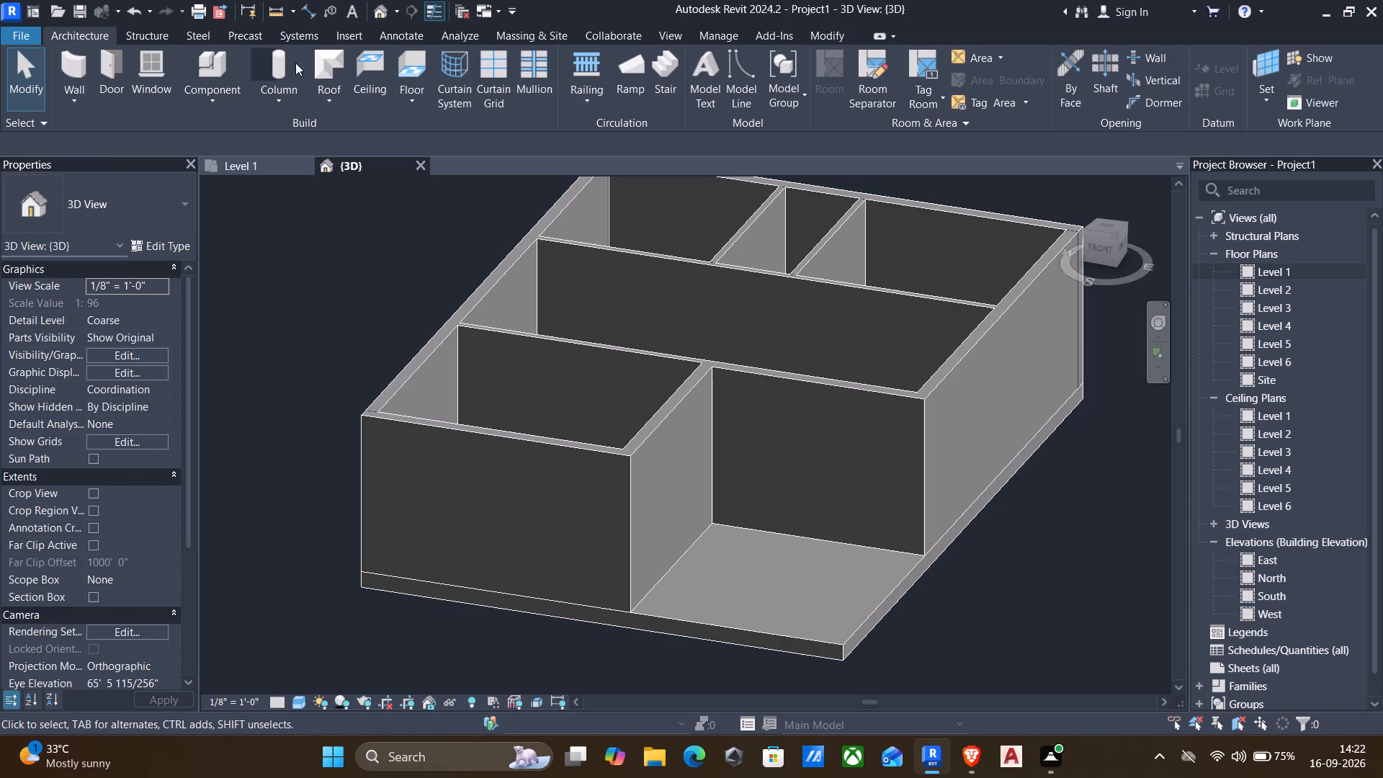
On Level 1, draw a 6' long Curtain Wall 1 within the southwest room's south wall, starting 5' from the west wall.
{"action": "left_click", "coordinate": [265, 164]}
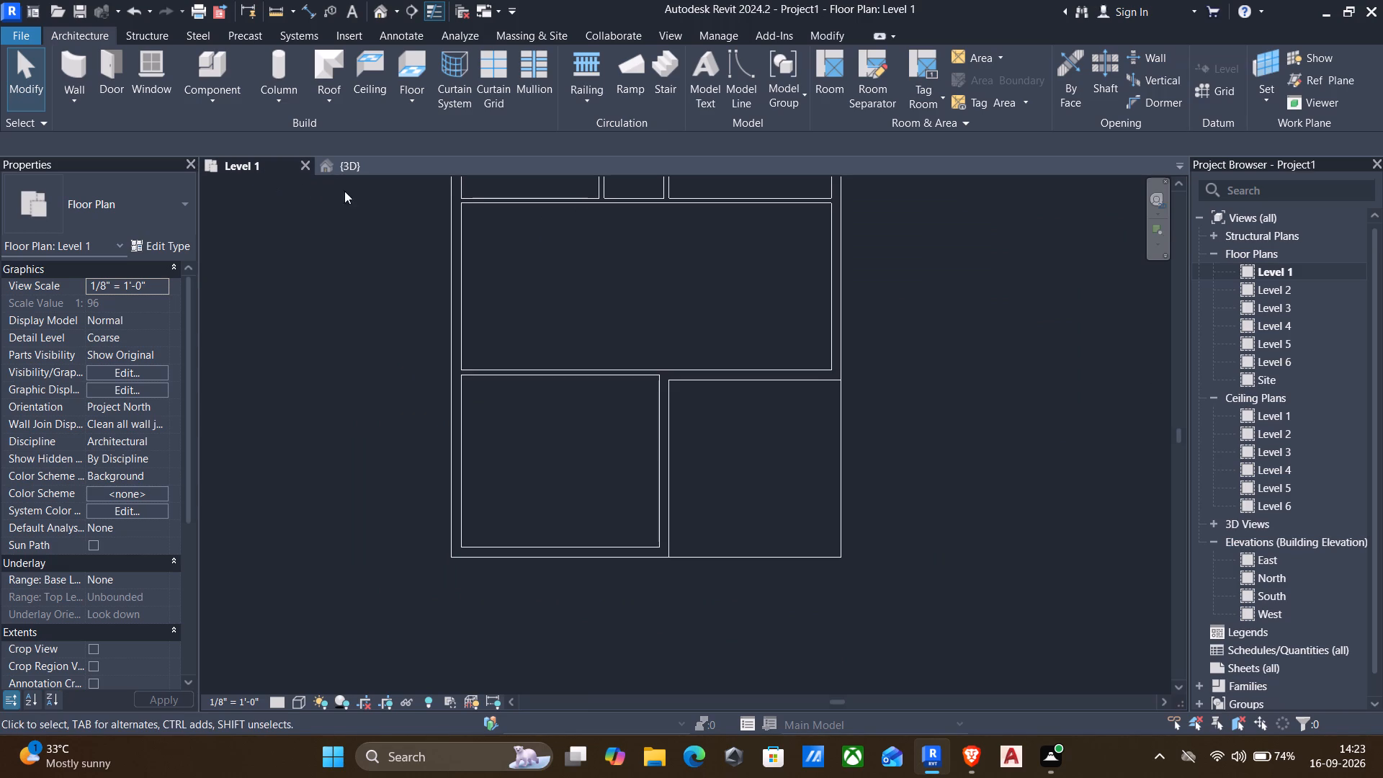
{"action": "middle_click_drag", "start_coordinate": [606, 445], "coordinate": [579, 404]}
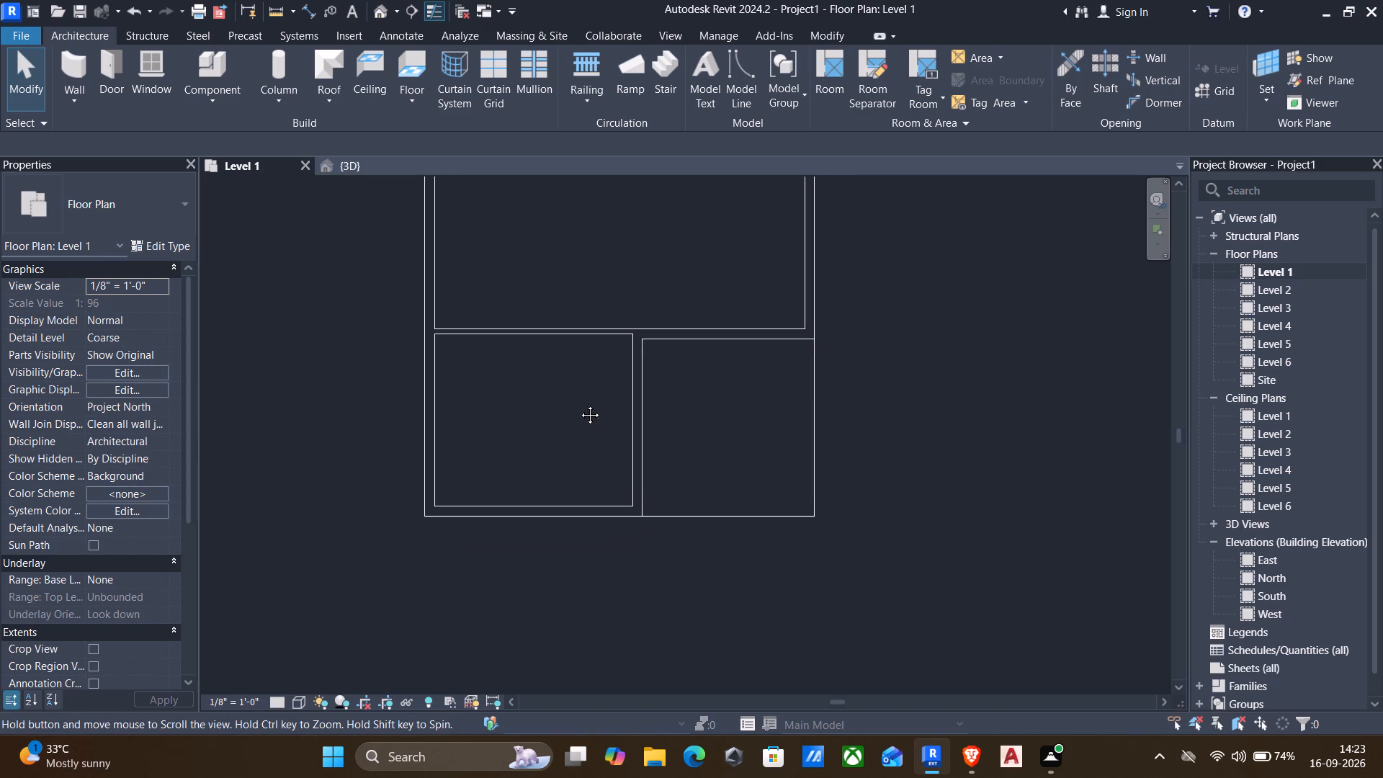
{"action": "middle_click_drag", "start_coordinate": [579, 404], "coordinate": [579, 402]}
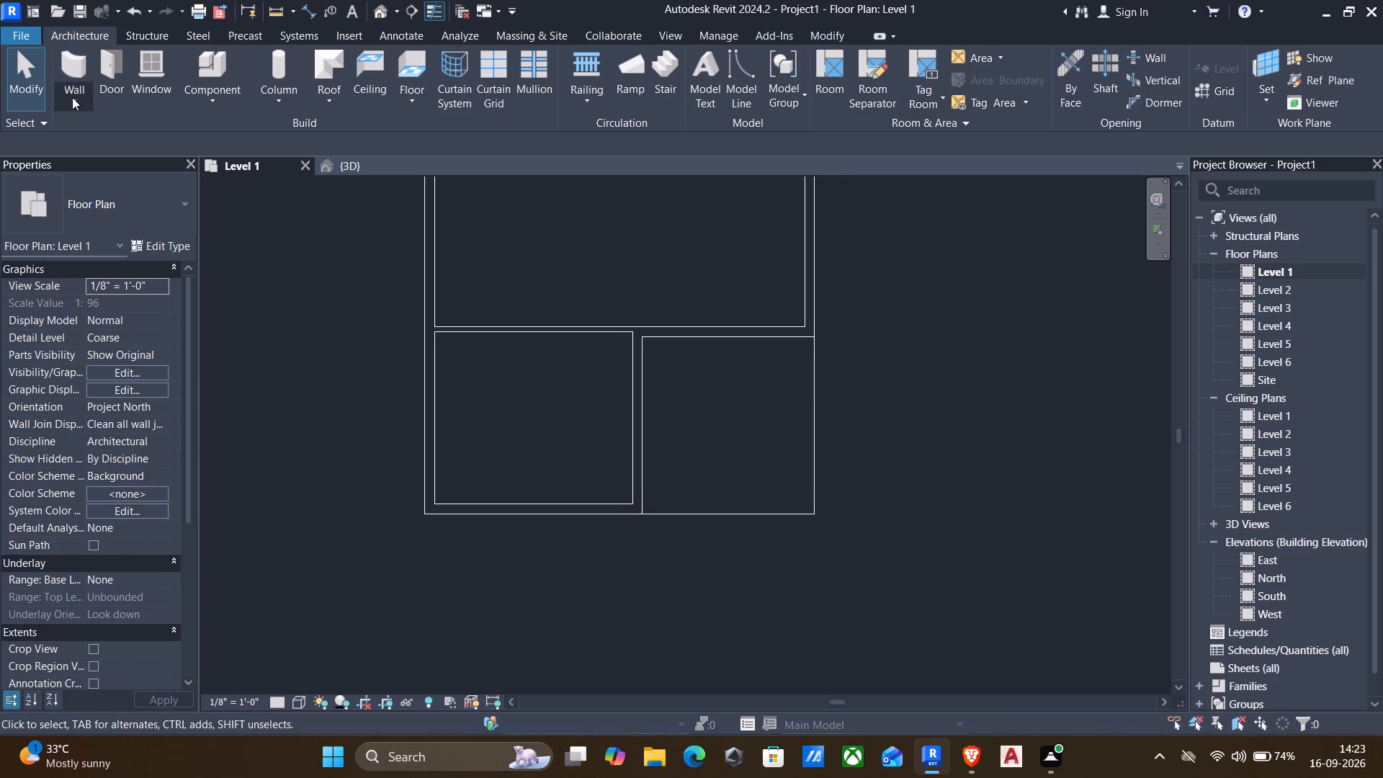
{"action": "left_click", "coordinate": [72, 97]}
{"action": "left_click", "coordinate": [97, 137]}
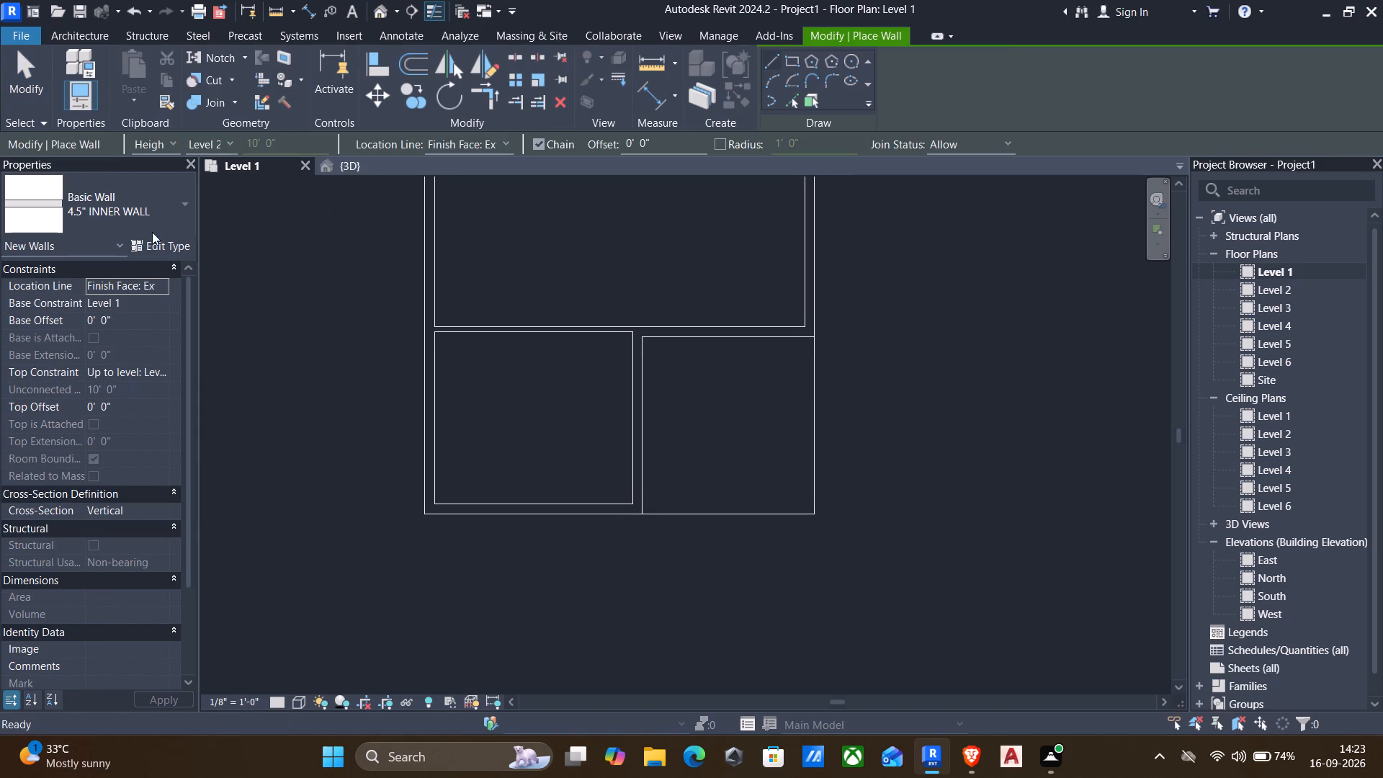
{"action": "left_click", "coordinate": [140, 205]}
{"action": "scroll", "coordinate": [127, 367], "scroll_direction": "down", "scroll_amount": 6}
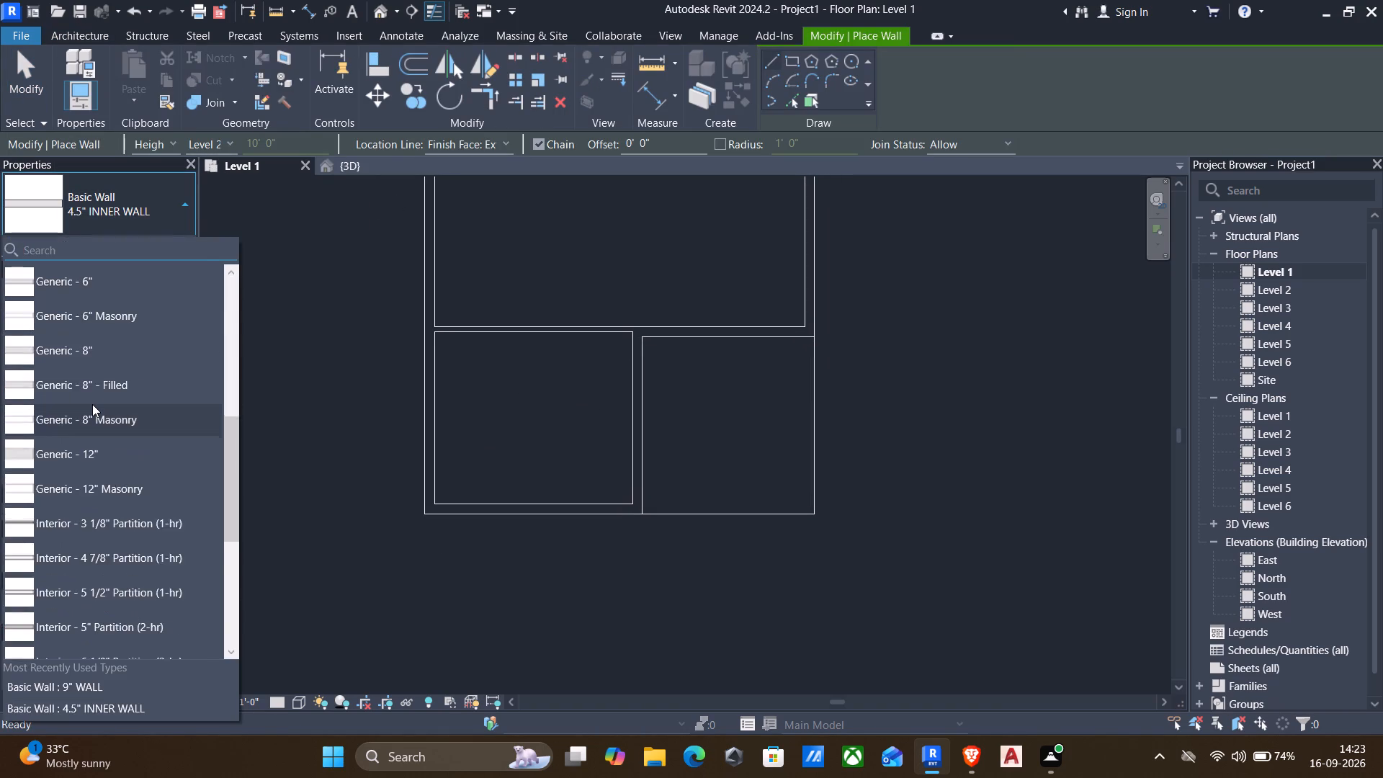
{"action": "scroll", "coordinate": [92, 404], "scroll_direction": "down", "scroll_amount": 8}
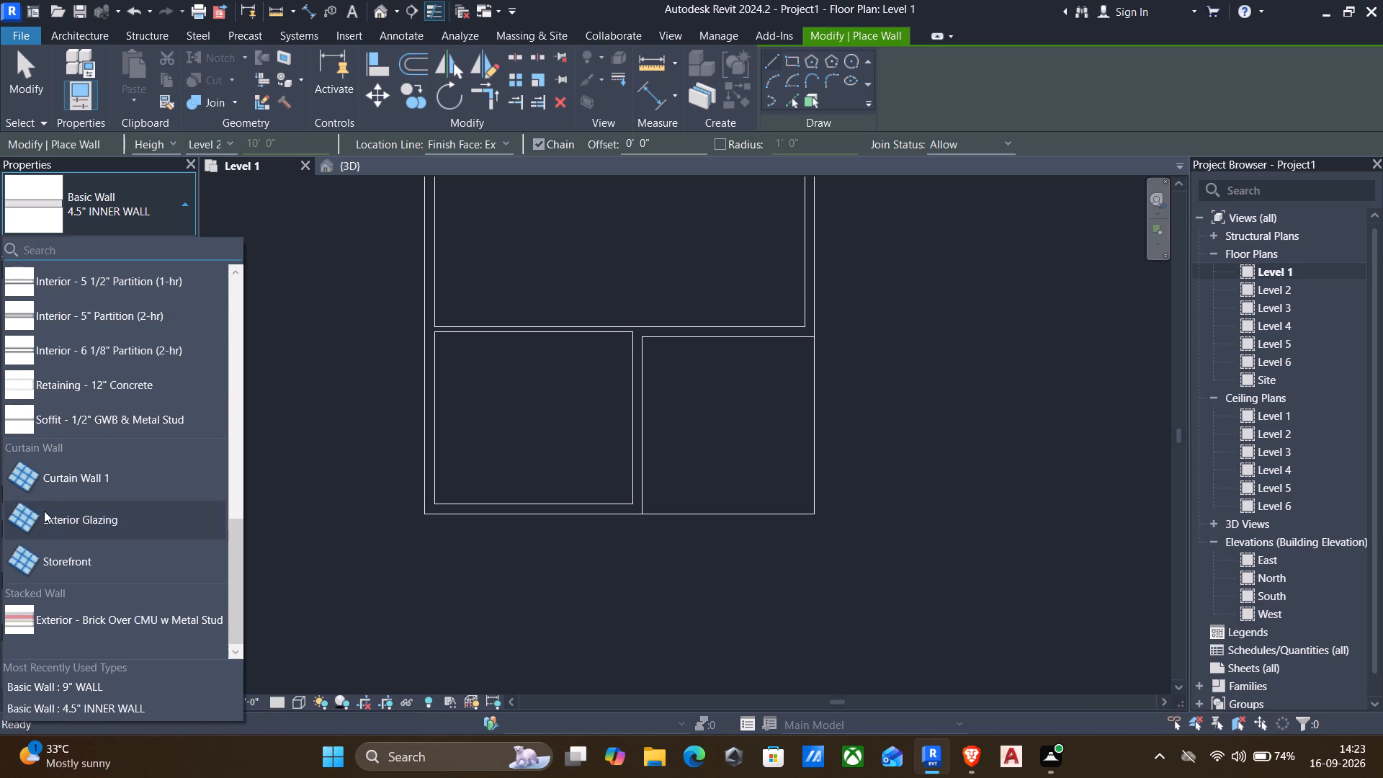
{"action": "left_click", "coordinate": [53, 473]}
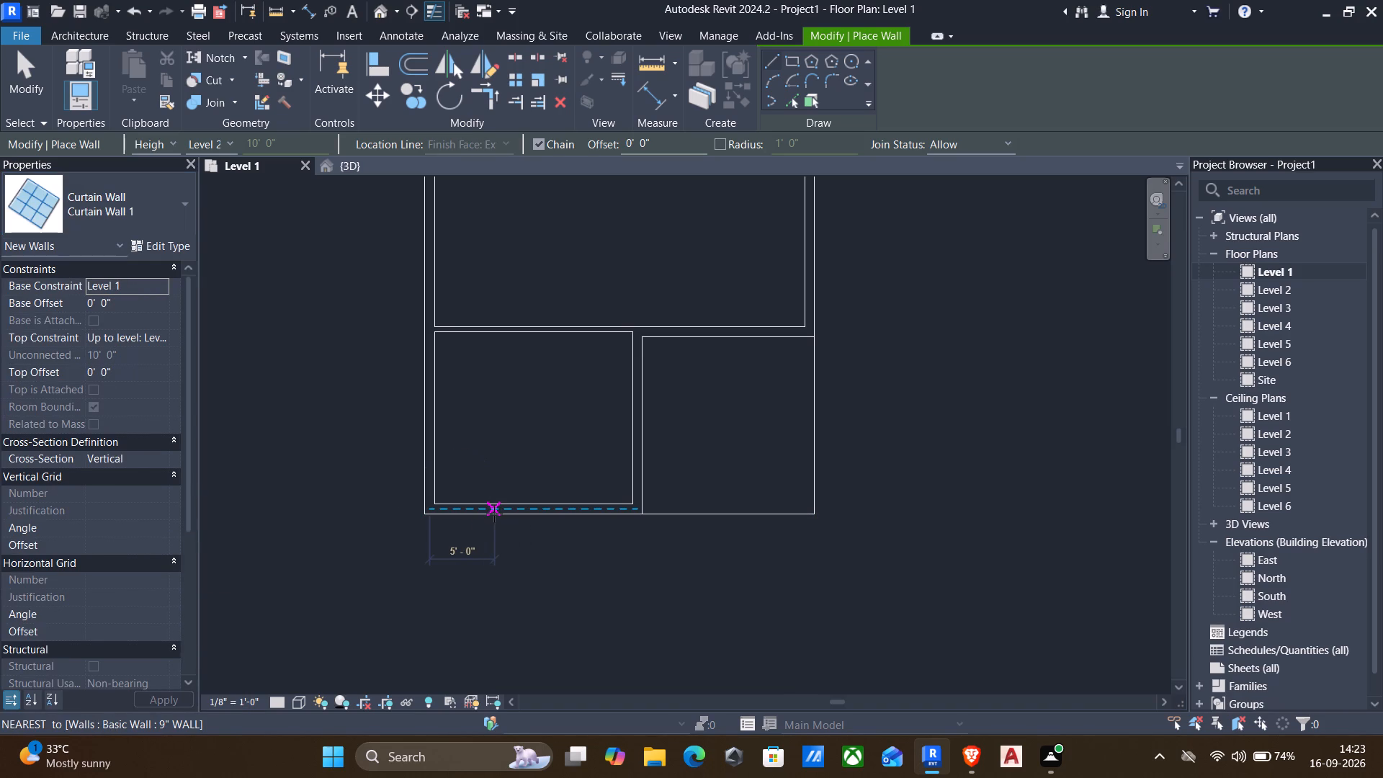
{"action": "left_click", "coordinate": [494, 514]}
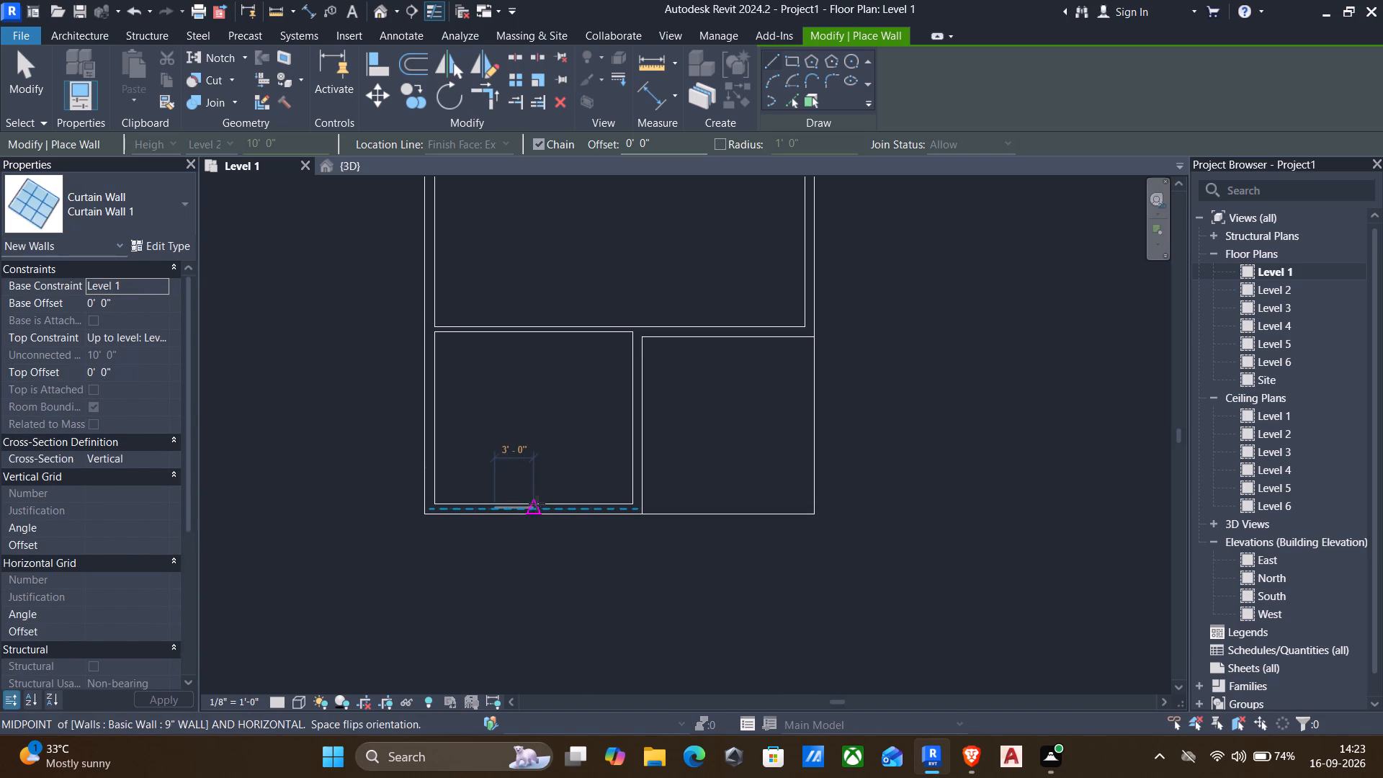
{"action": "left_click", "coordinate": [573, 506]}
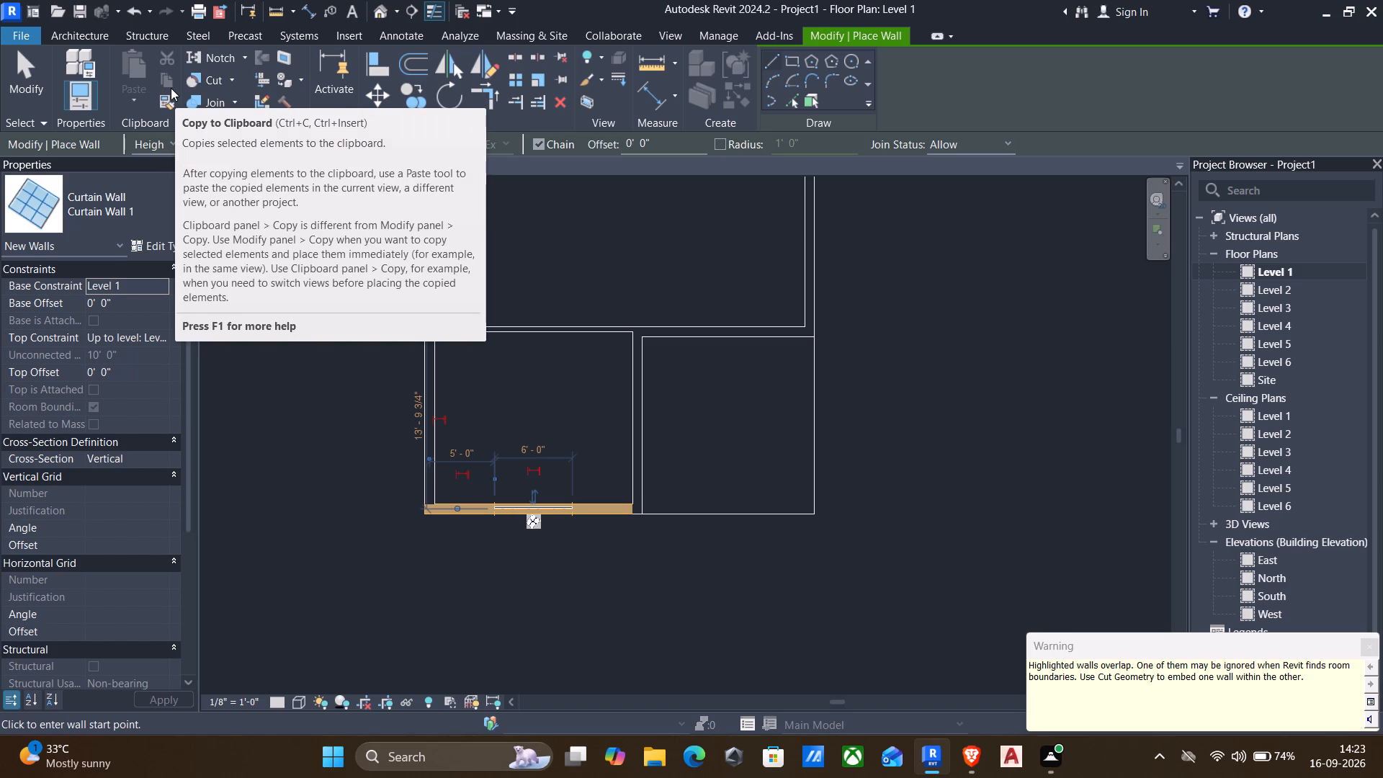
Use Cut Geometry to cut the 9" south wall with the curtain wall.
{"action": "left_click", "coordinate": [207, 81]}
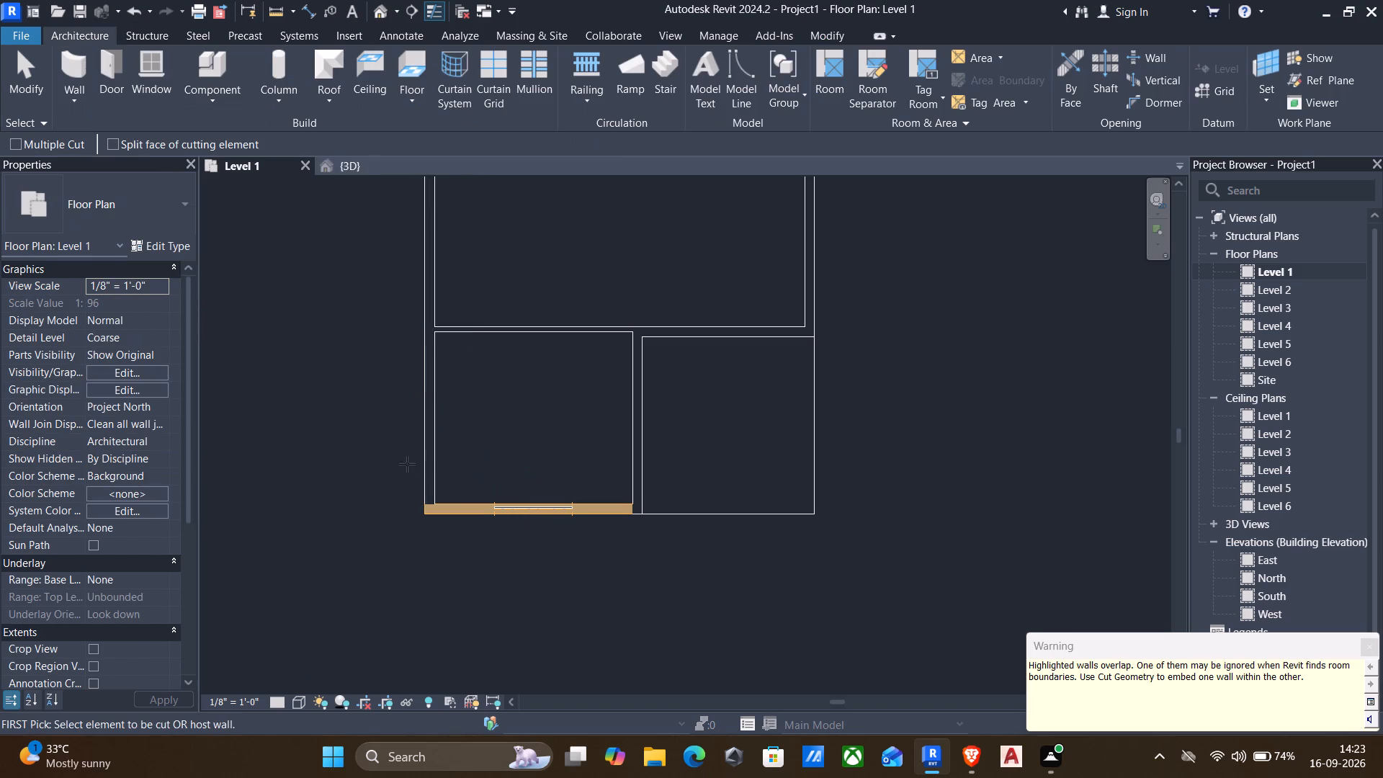
{"action": "scroll", "coordinate": [515, 535], "scroll_direction": "up", "scroll_amount": 6}
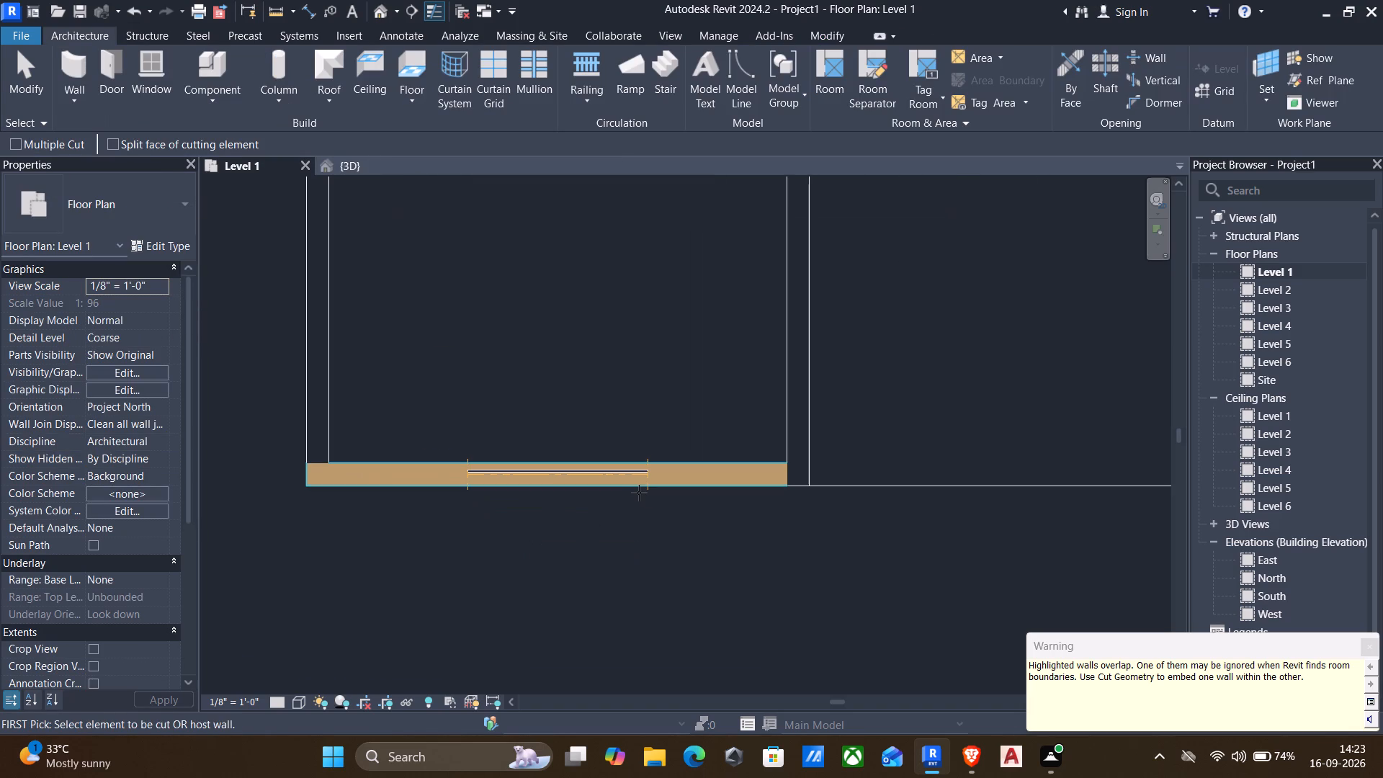
{"action": "left_click", "coordinate": [639, 493]}
{"action": "left_click", "coordinate": [533, 470]}
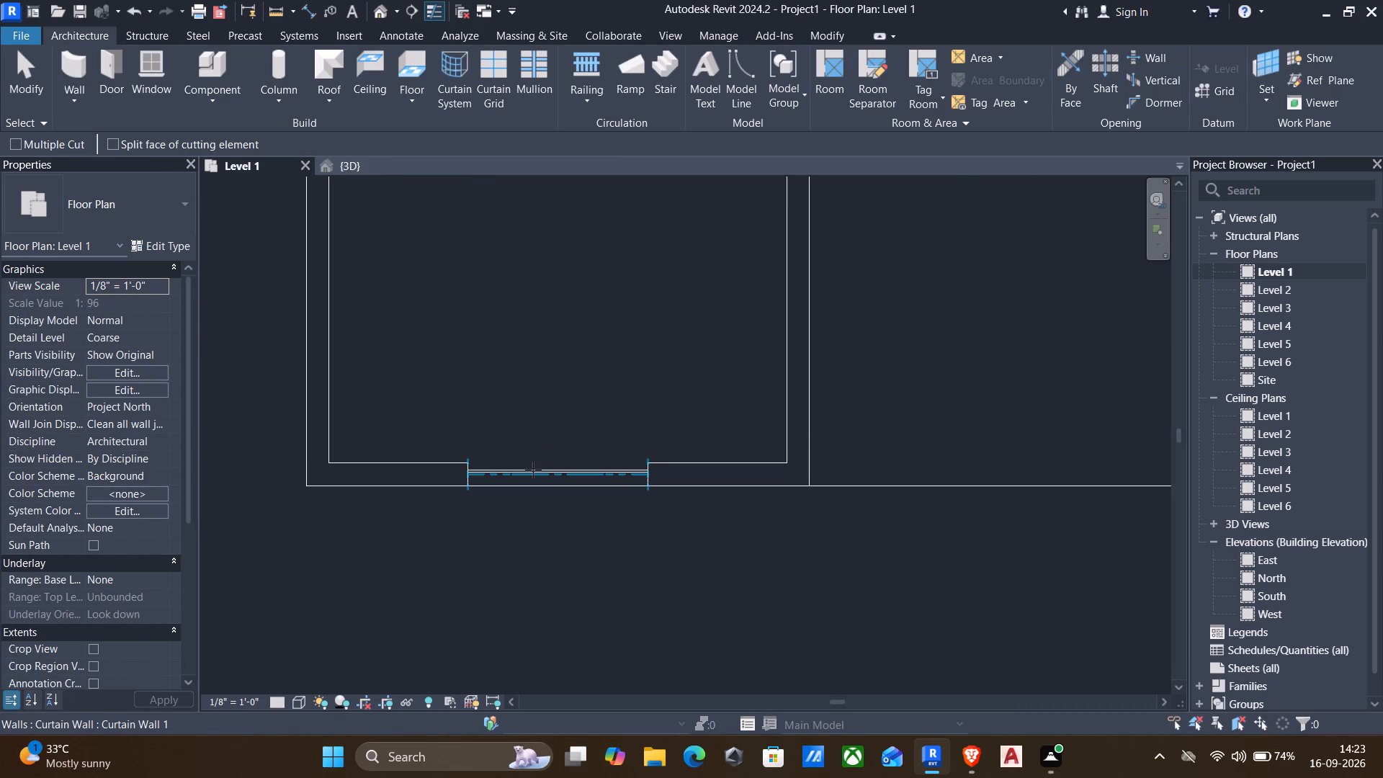
{"action": "key", "text": "Escape"}
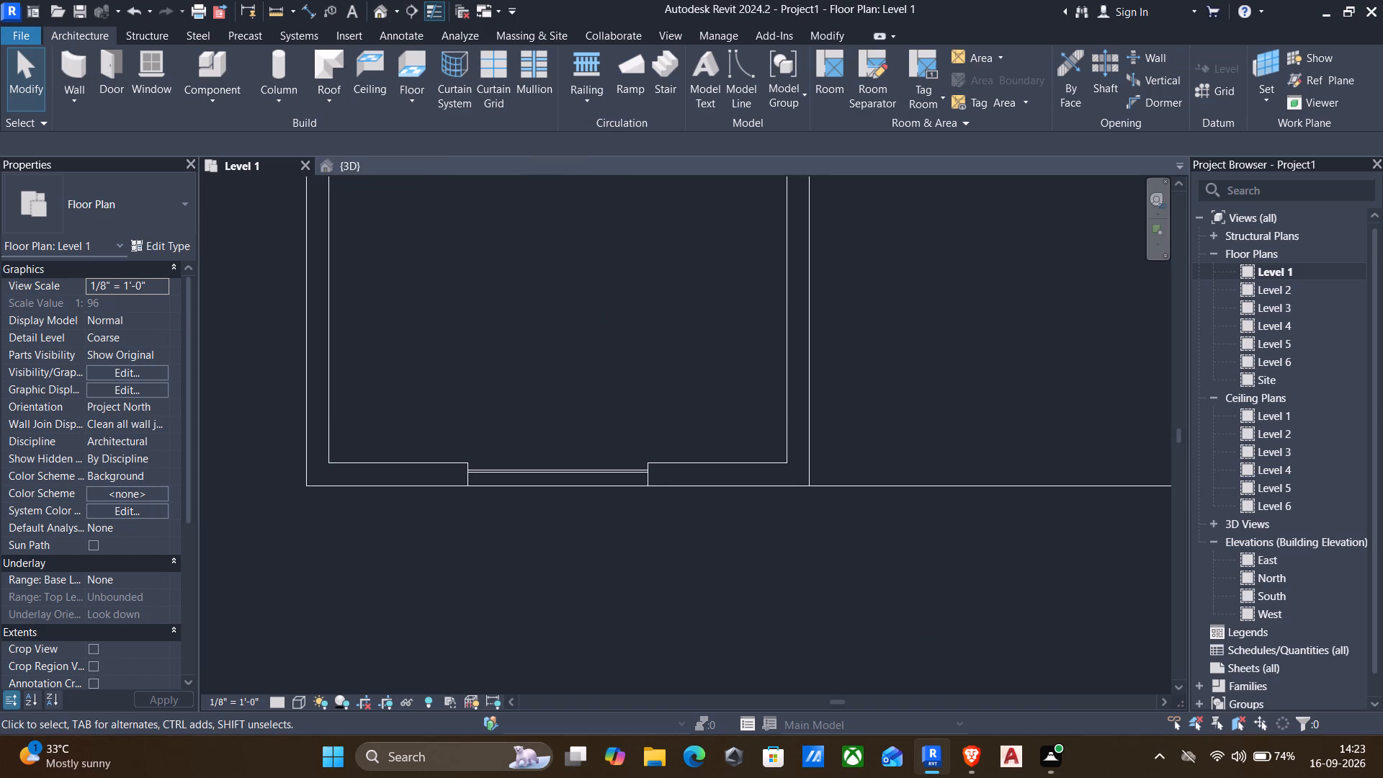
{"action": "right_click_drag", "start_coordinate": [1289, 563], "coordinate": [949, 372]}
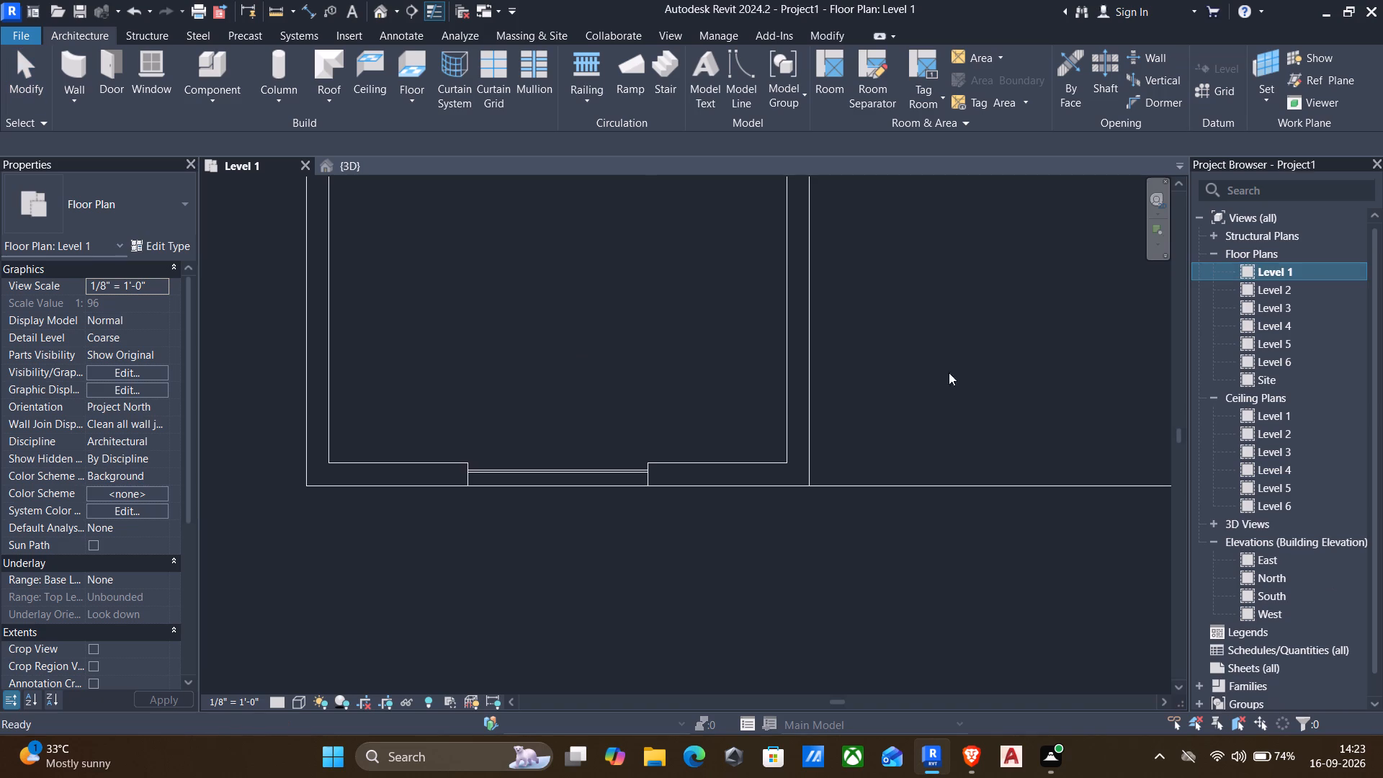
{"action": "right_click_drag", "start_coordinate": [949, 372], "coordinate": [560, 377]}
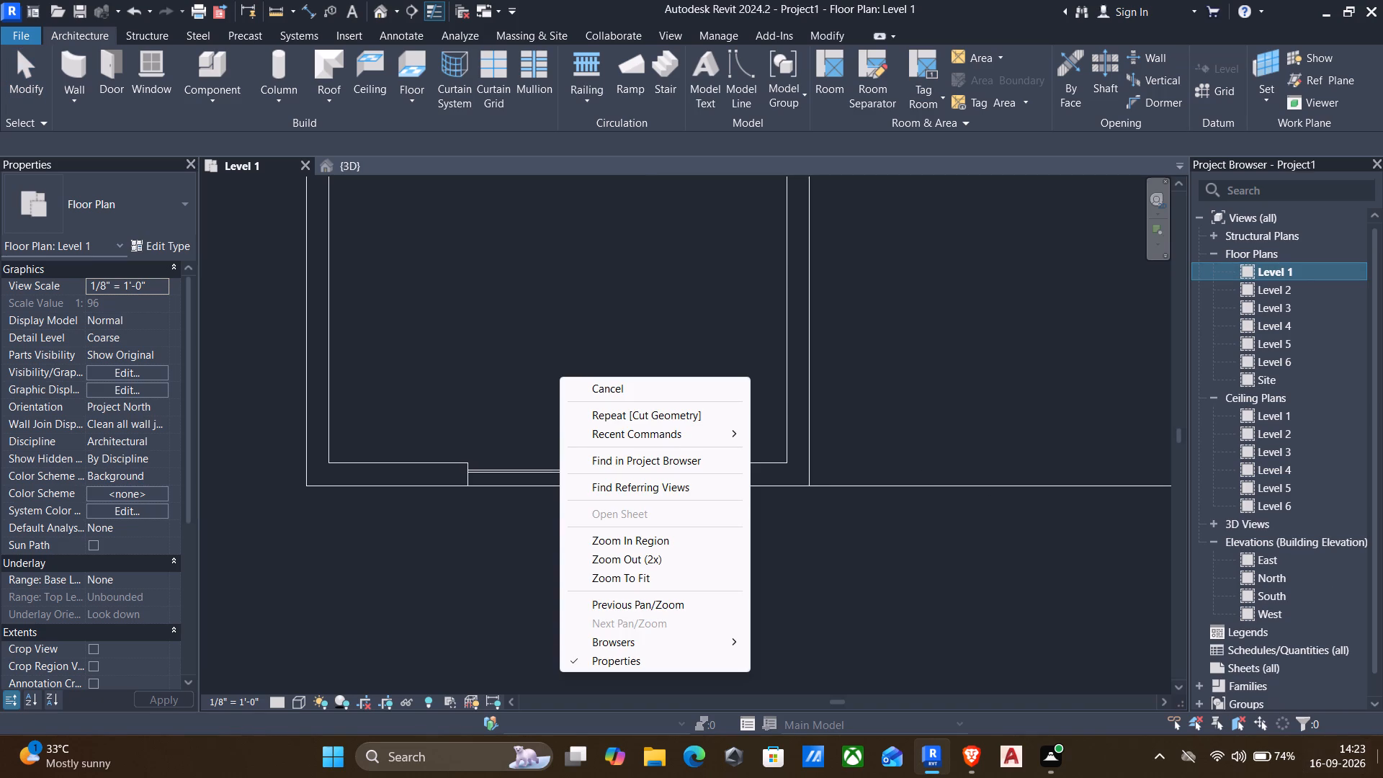
In the 3D view, set the top offset of the south wall's curtain wall to -3'.
{"action": "key", "text": "Escape"}
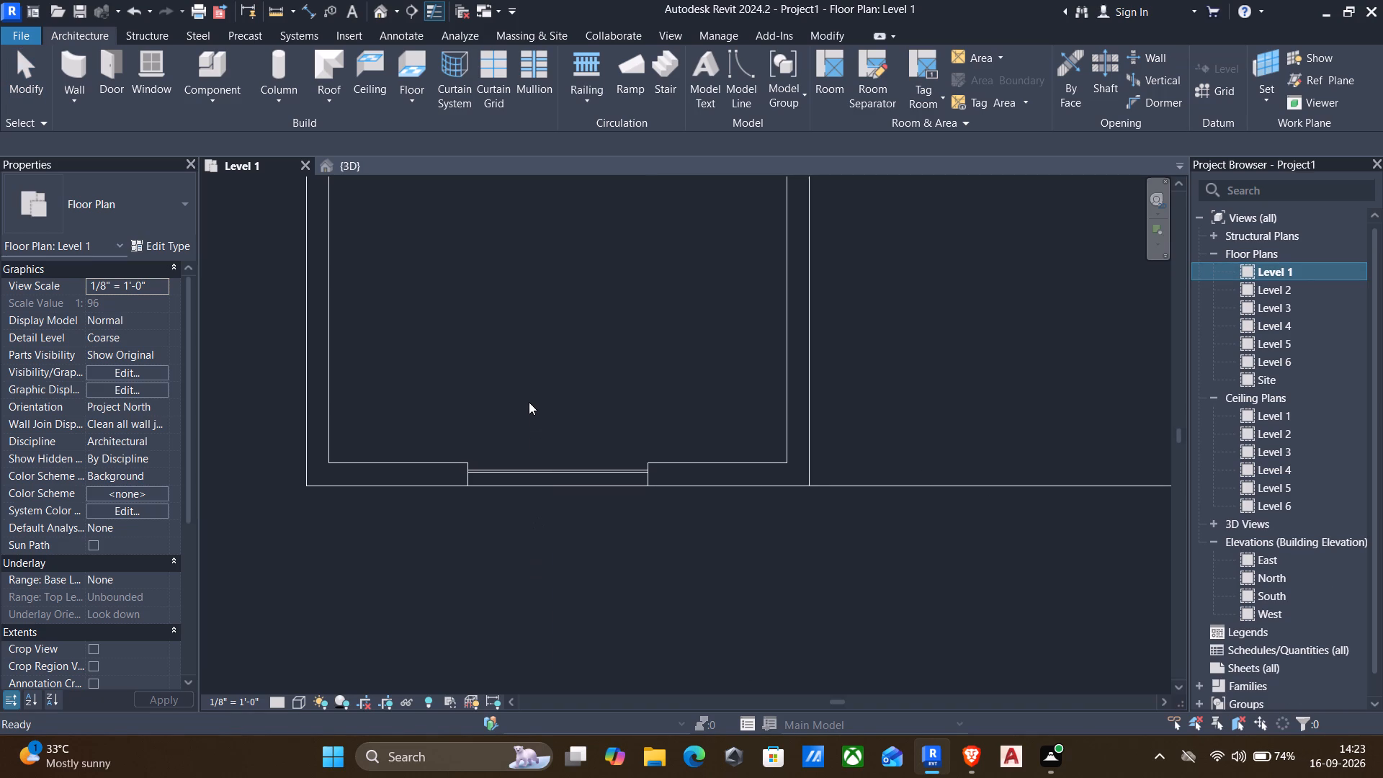
{"action": "scroll", "coordinate": [529, 402], "scroll_direction": "down", "scroll_amount": 3}
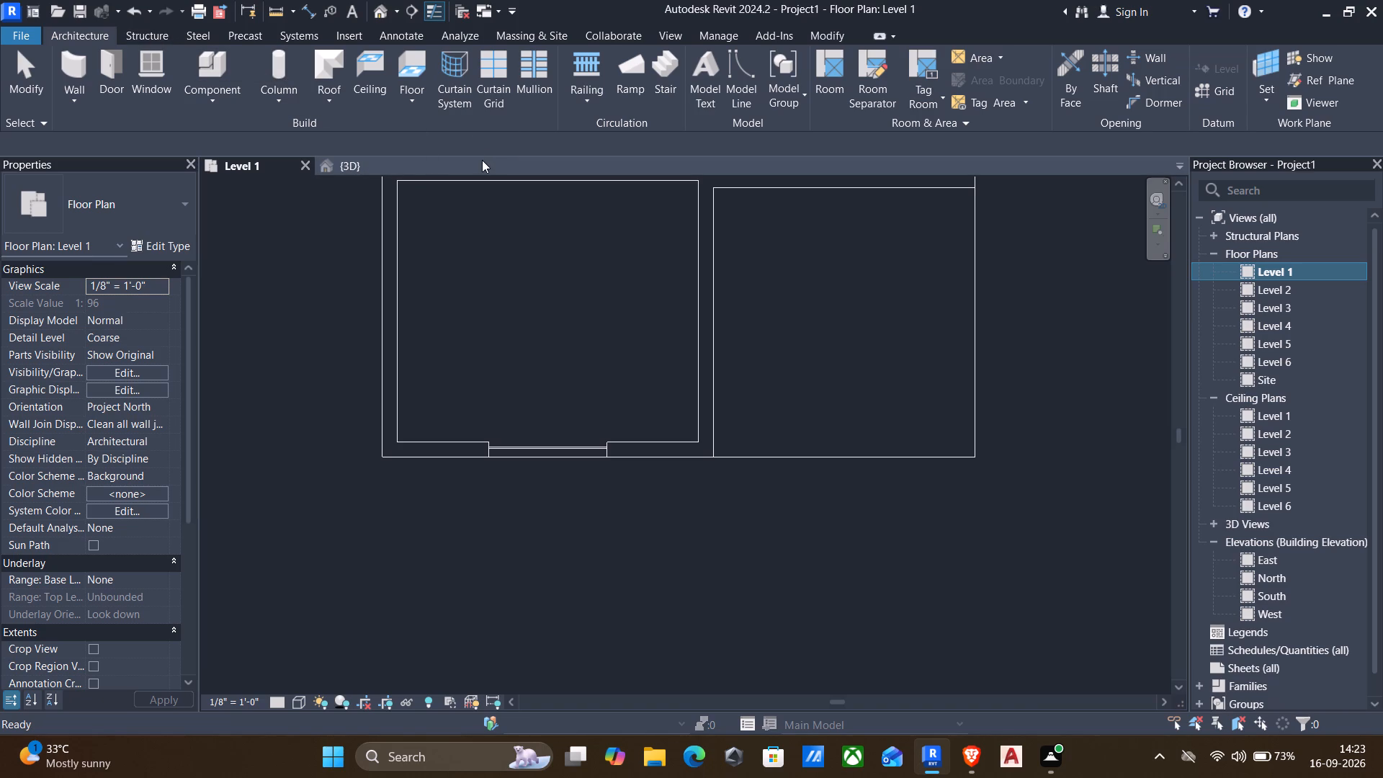
{"action": "left_click", "coordinate": [385, 17]}
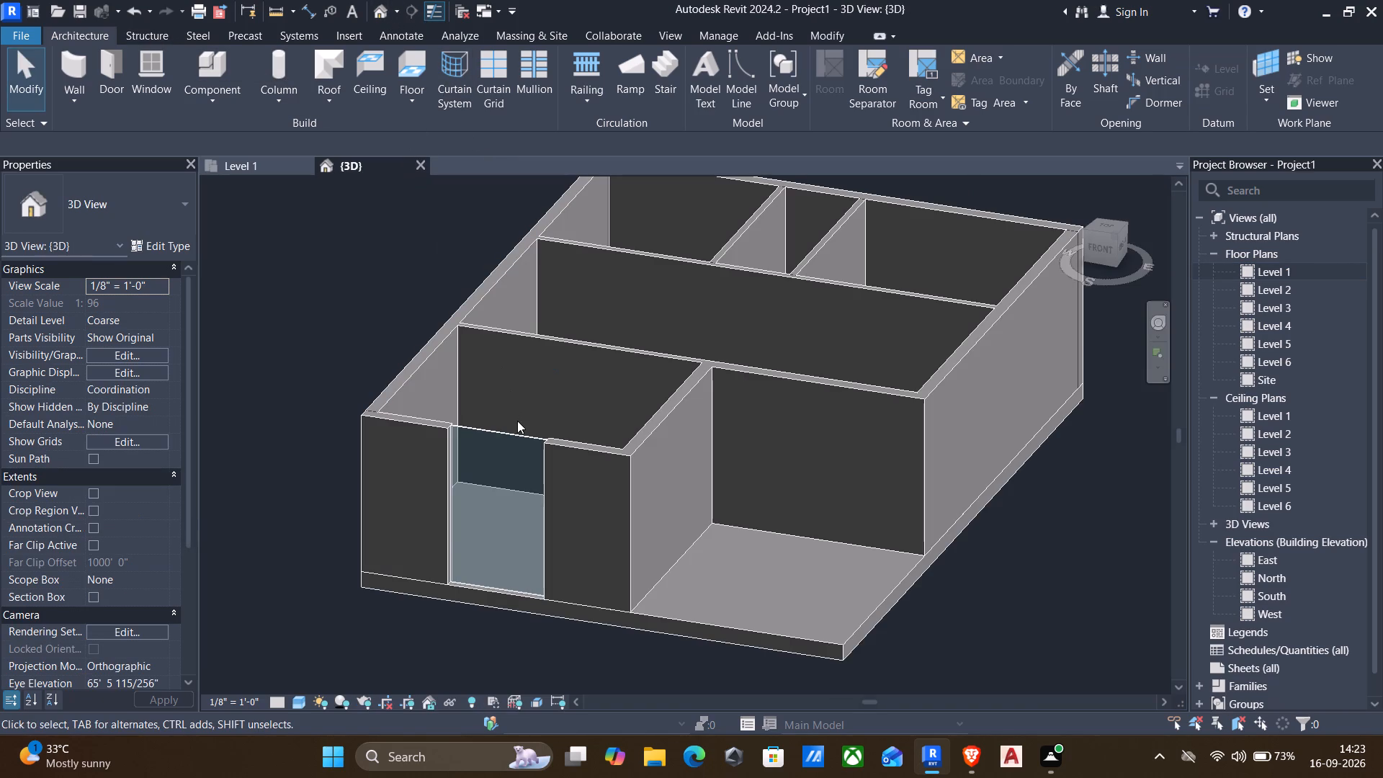
{"action": "left_click", "coordinate": [510, 433]}
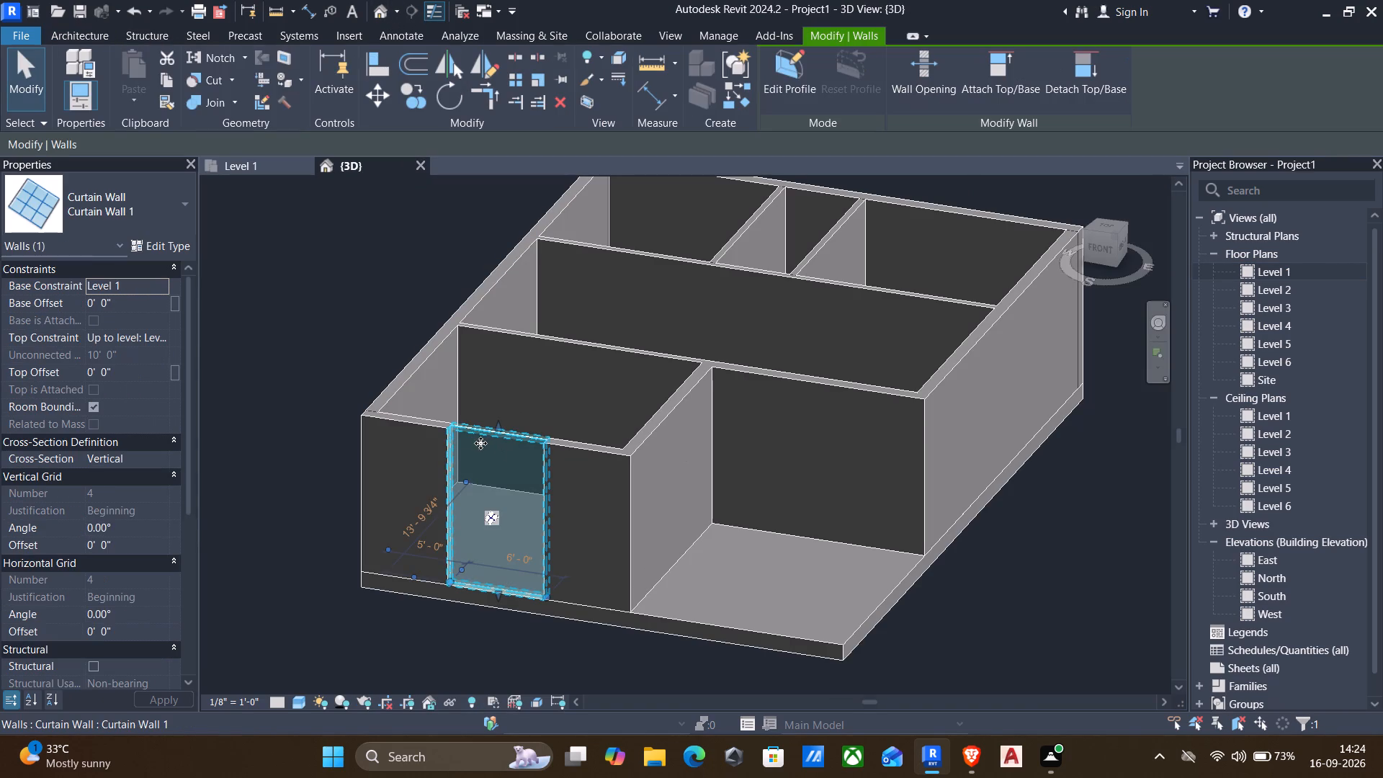
{"action": "left_click", "coordinate": [138, 368]}
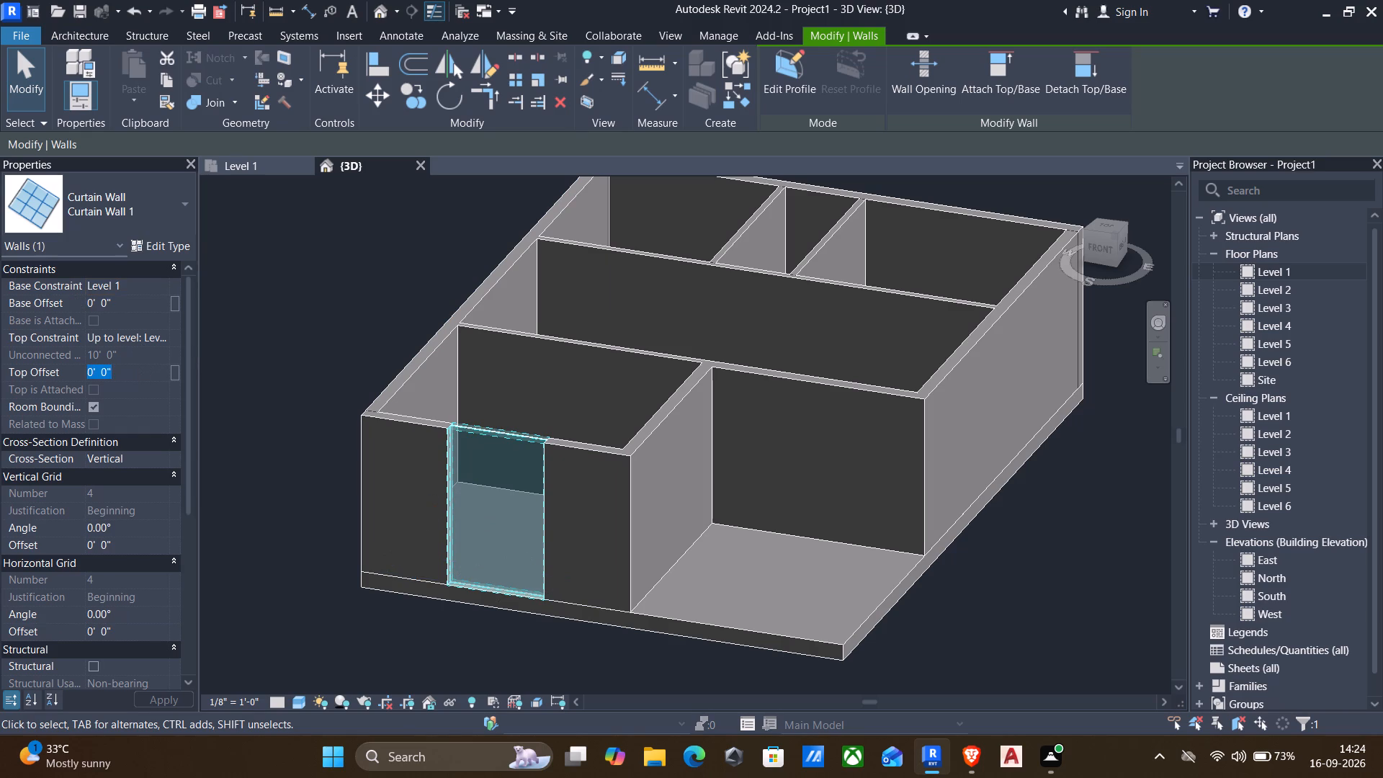
{"action": "type", "text": "-3"}
{"action": "key", "text": "apostrophe"}
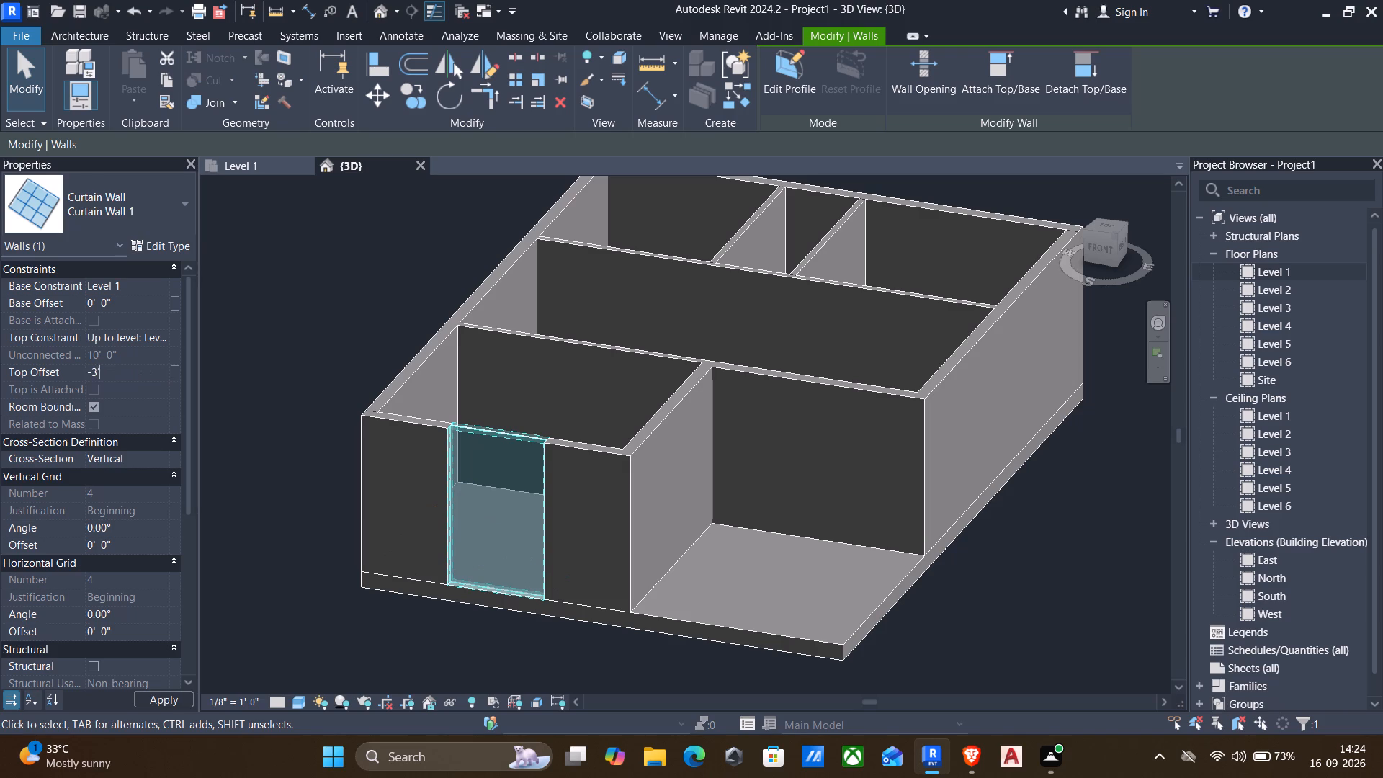
{"action": "key", "text": "Return"}
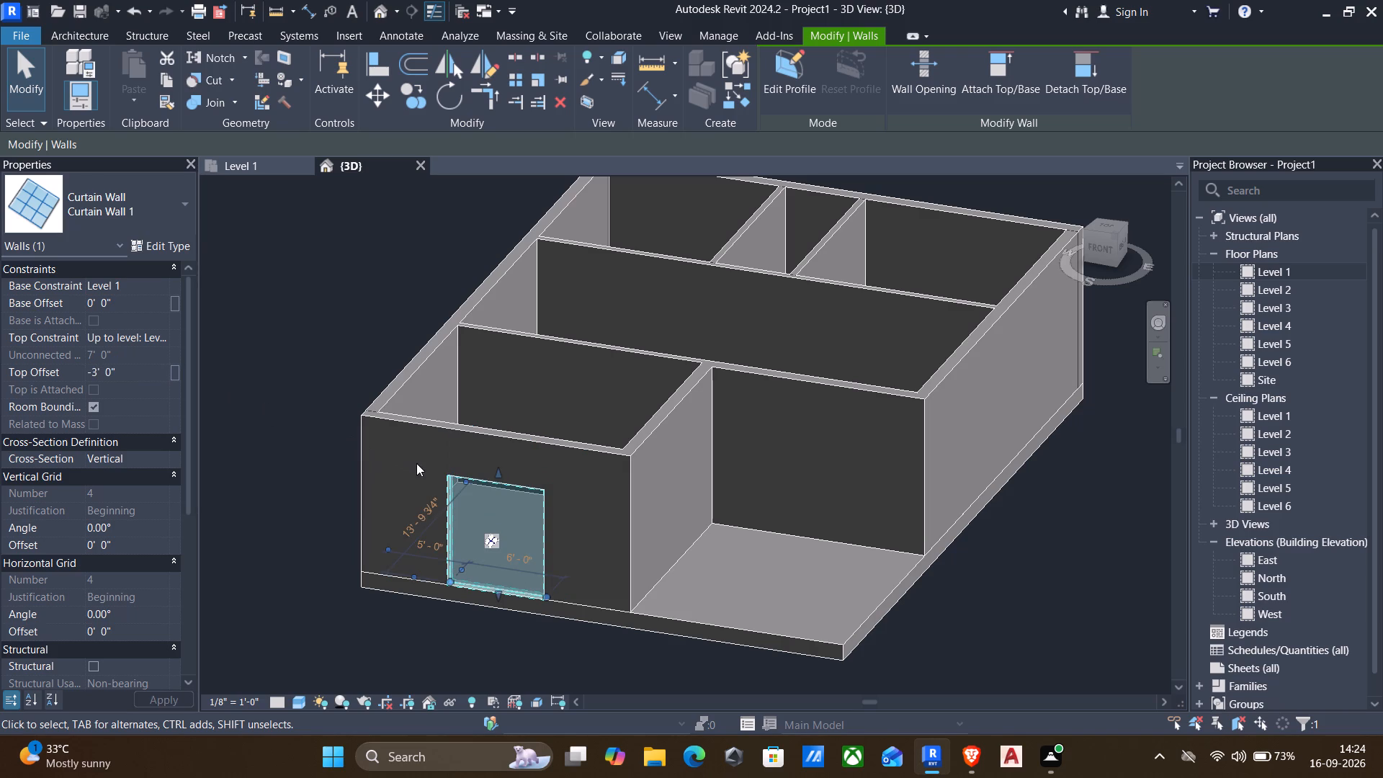
{"action": "key", "text": "Escape"}
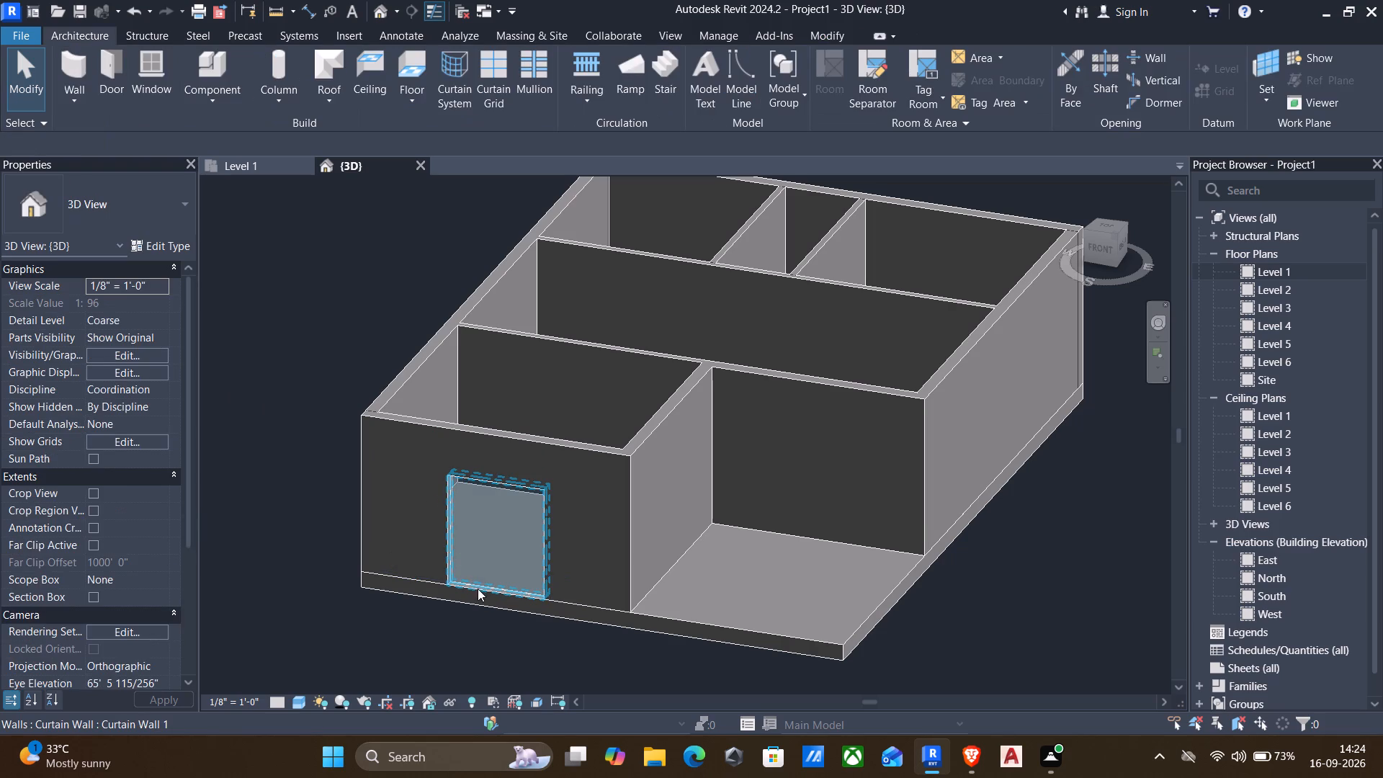
Set the base offset of the same curtain wall to 2'.
{"action": "left_click", "coordinate": [478, 589]}
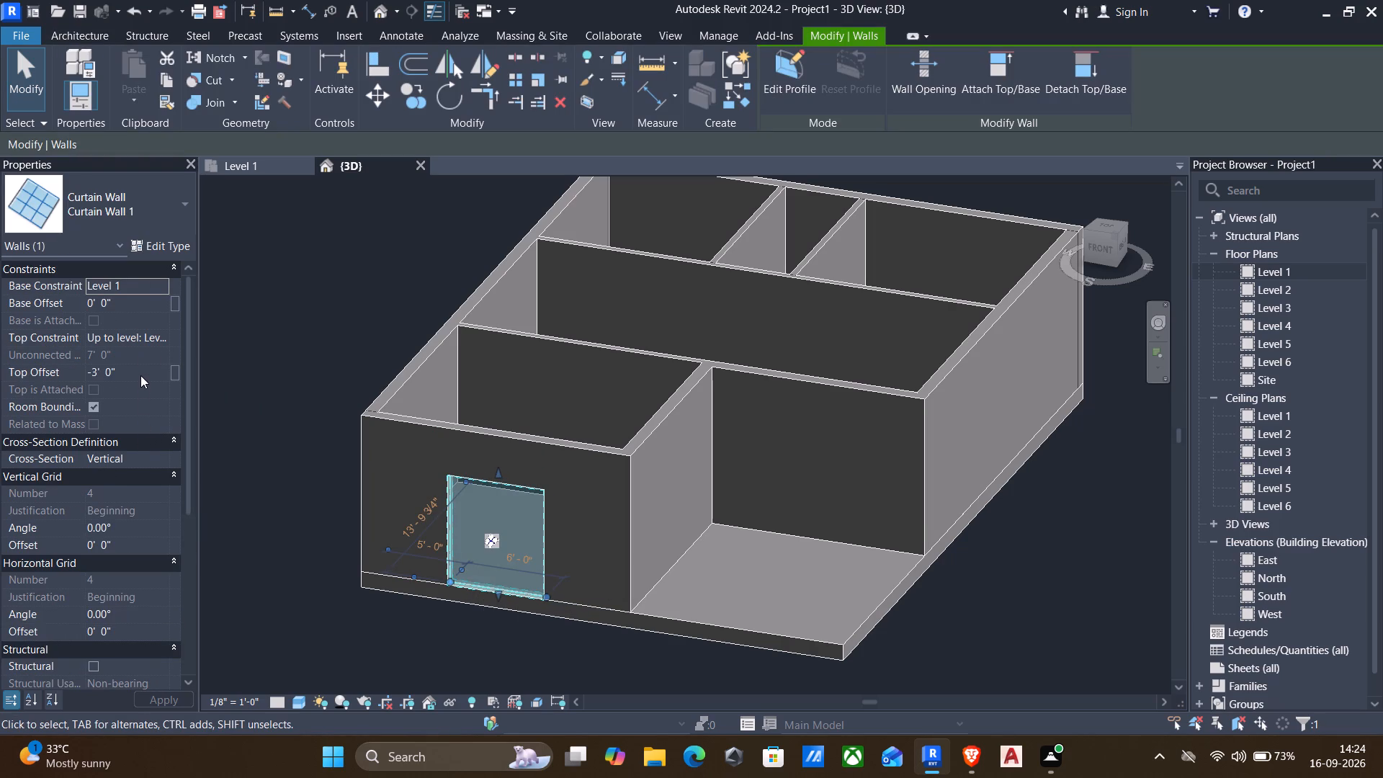
{"action": "left_click", "coordinate": [130, 297]}
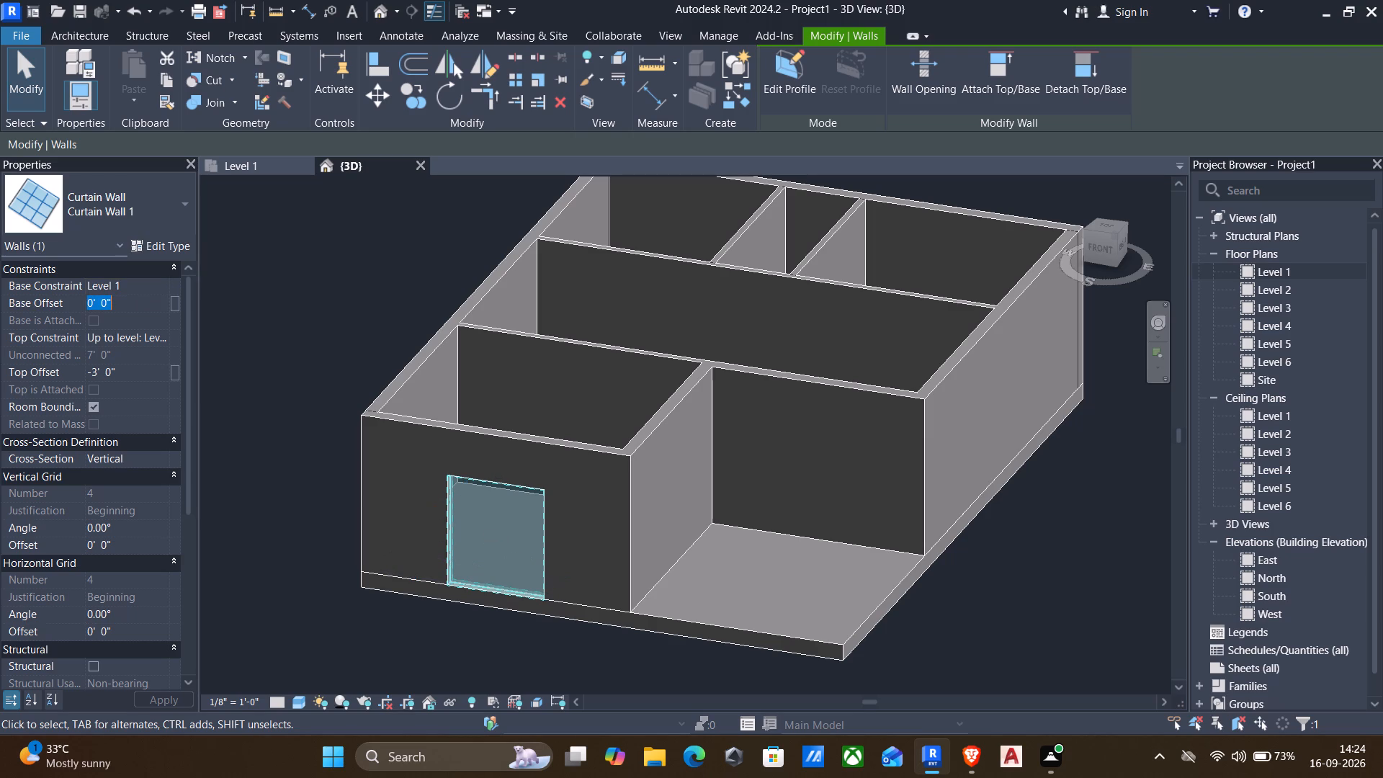
{"action": "type", "text": "2'"}
{"action": "key", "text": "Return"}
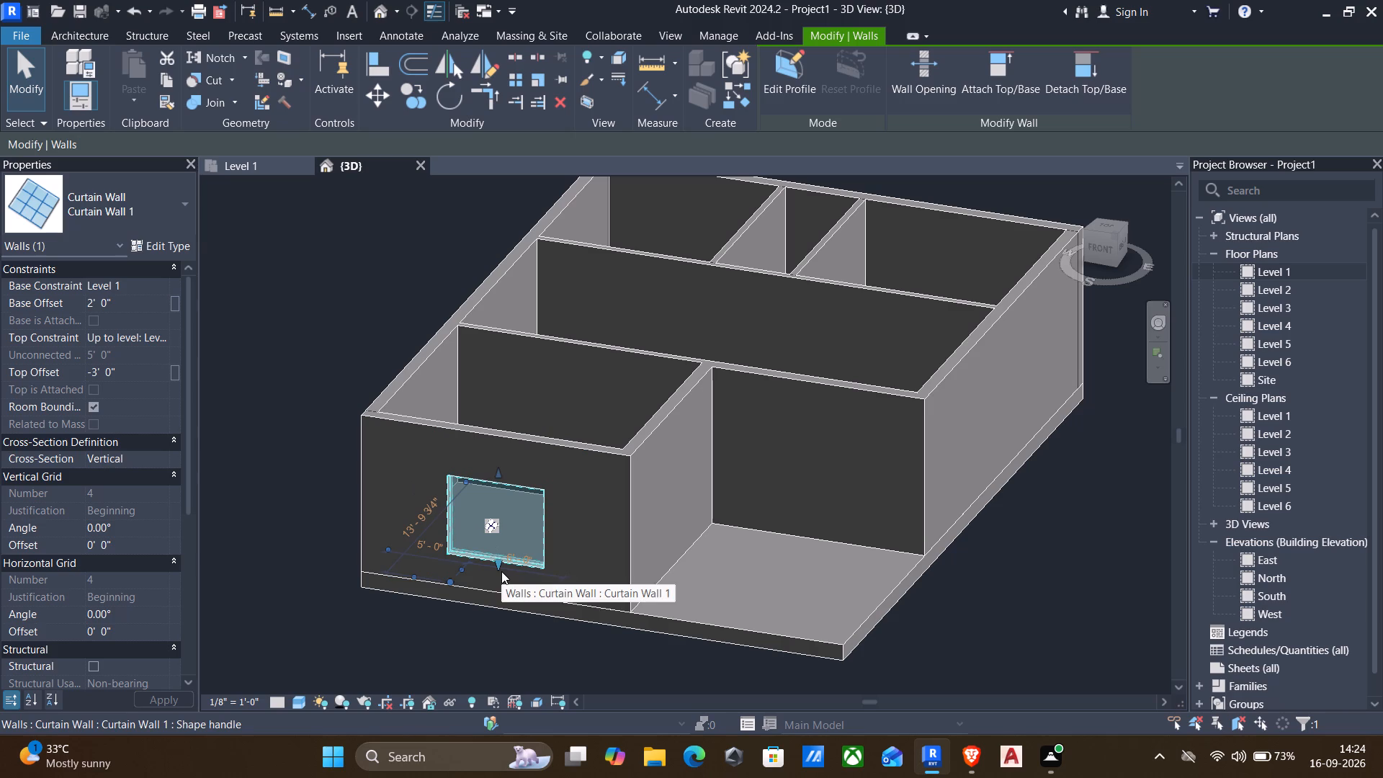
{"action": "key", "text": "Escape"}
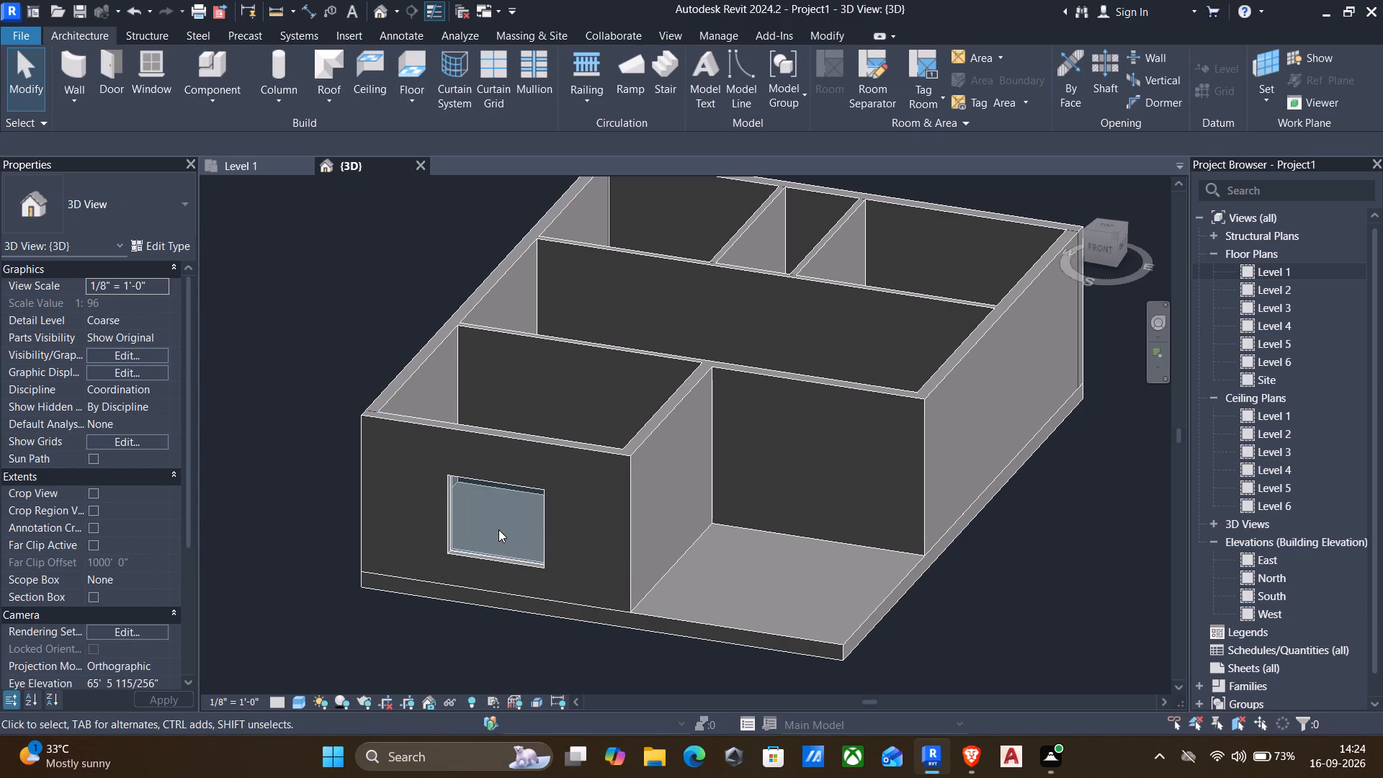
On Level 1, shorten the curtain wall to about 5' by pulling its east end westward, and return to the 3D view.
{"action": "left_click", "coordinate": [540, 520]}
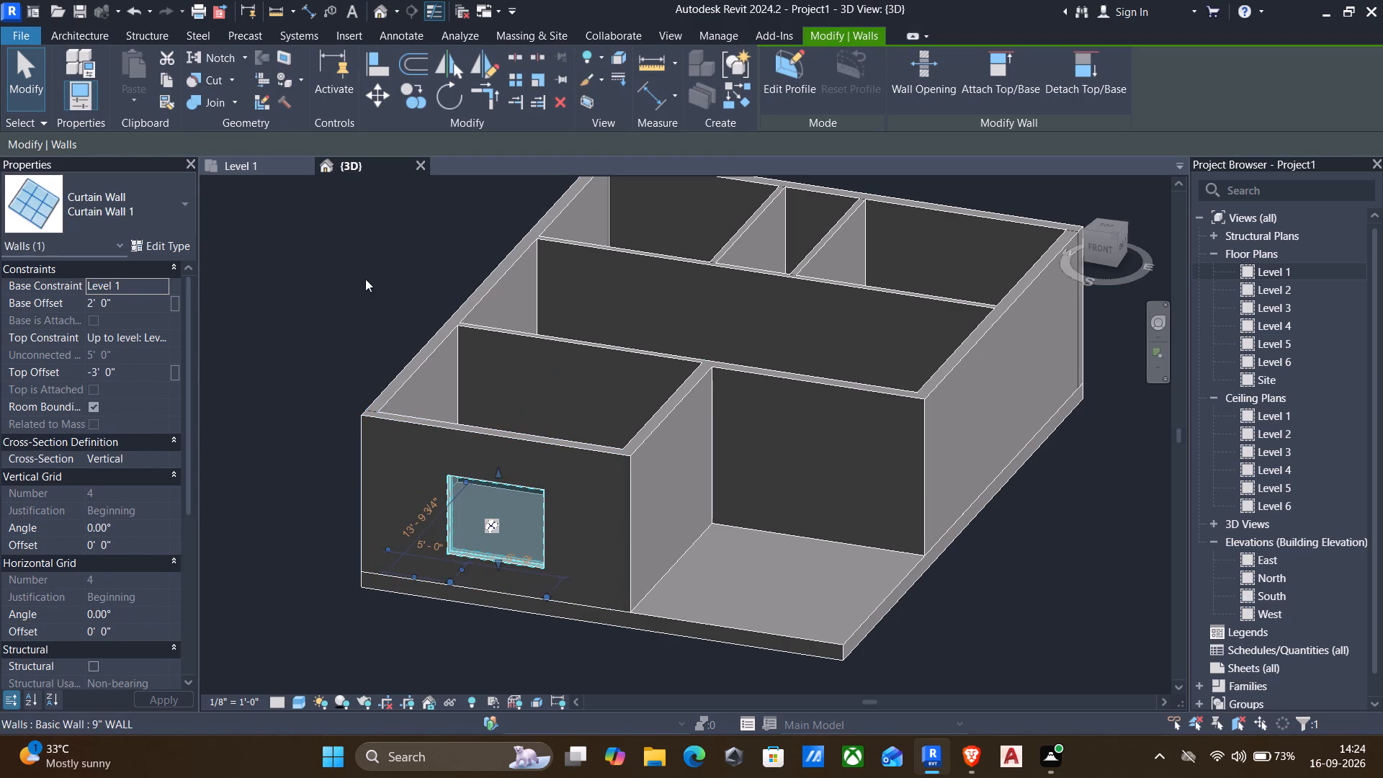
{"action": "left_click", "coordinate": [241, 169]}
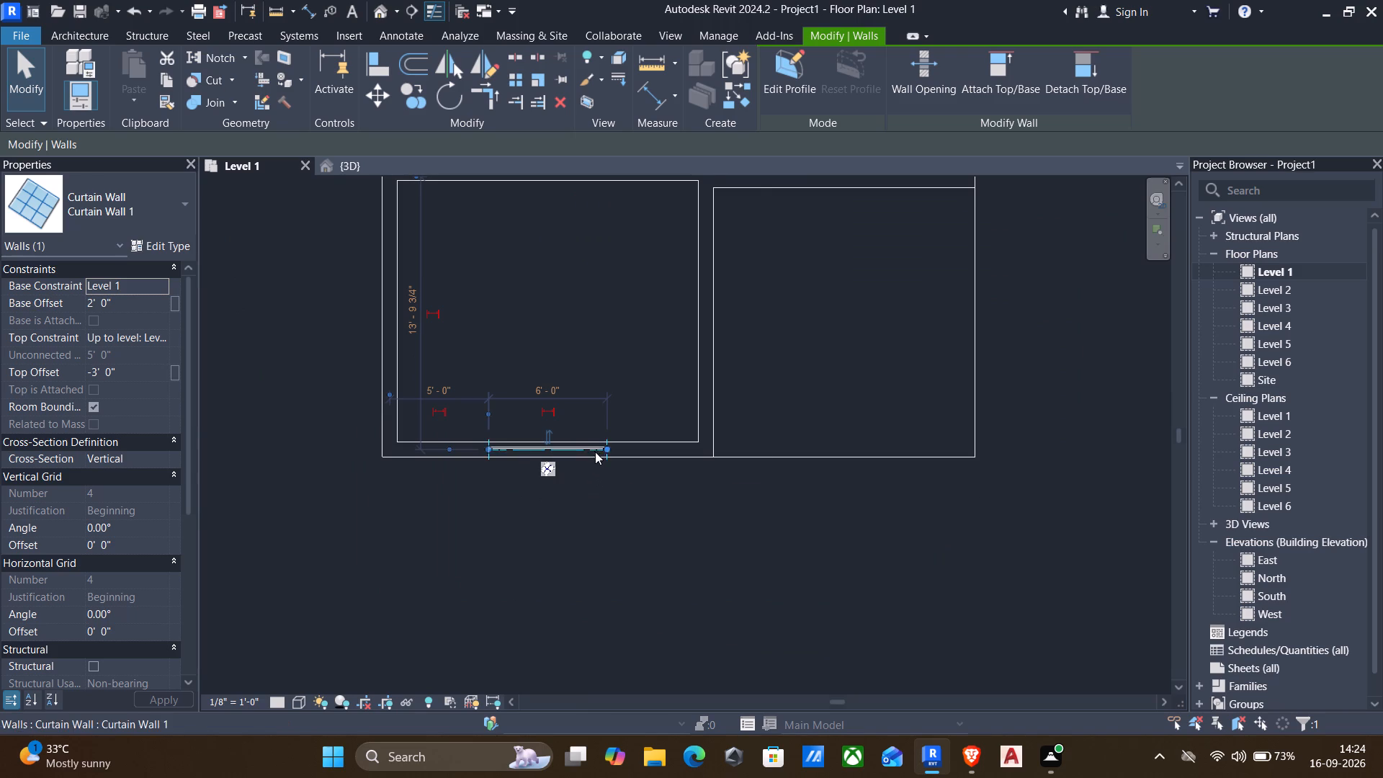
{"action": "scroll", "coordinate": [597, 452], "scroll_direction": "up", "scroll_amount": 3}
{"action": "left_click_drag", "start_coordinate": [611, 445], "coordinate": [587, 448]}
{"action": "left_click", "coordinate": [374, 11]}
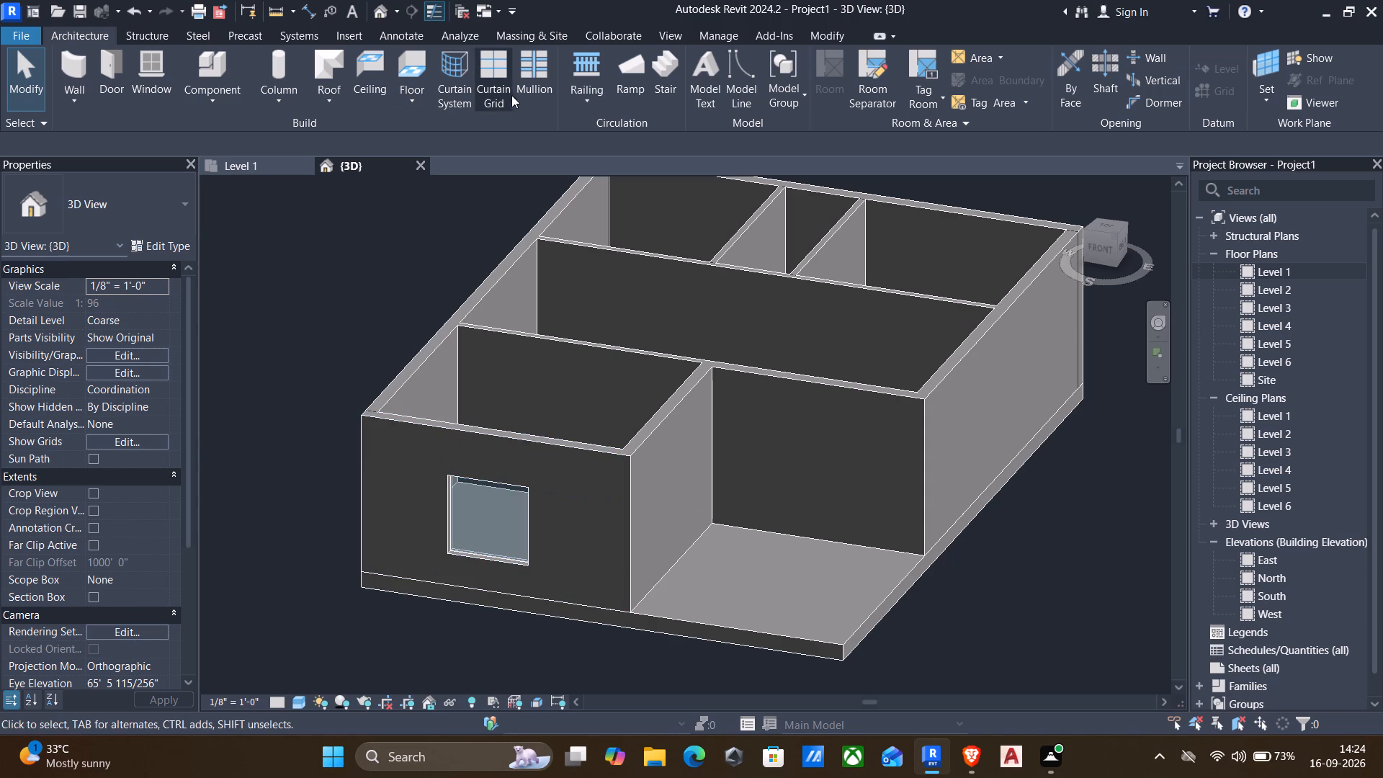
Place two vertical curtain grid lines across all segments of the curtain wall, splitting it into thirds 1'-8" wide.
{"action": "left_click", "coordinate": [498, 75]}
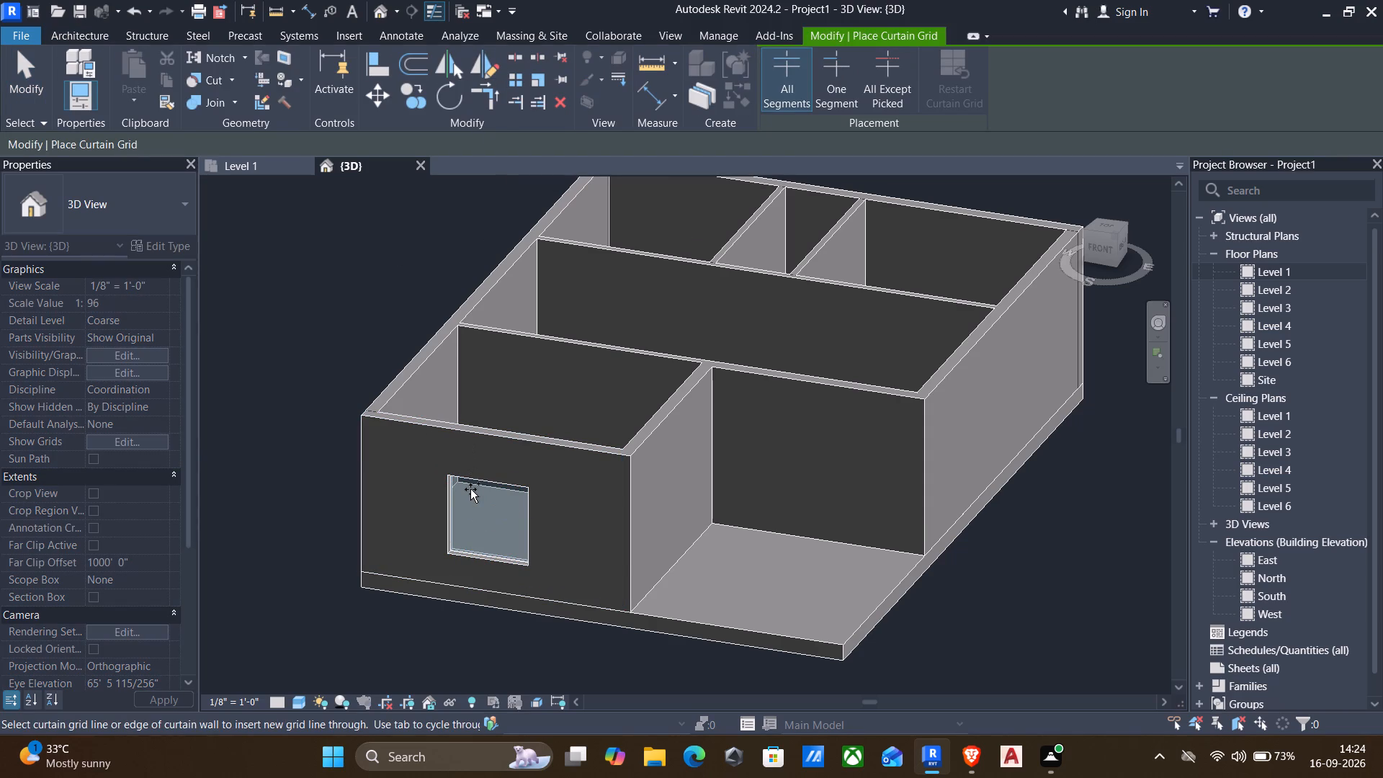
{"action": "scroll", "coordinate": [472, 496], "scroll_direction": "up", "scroll_amount": 5}
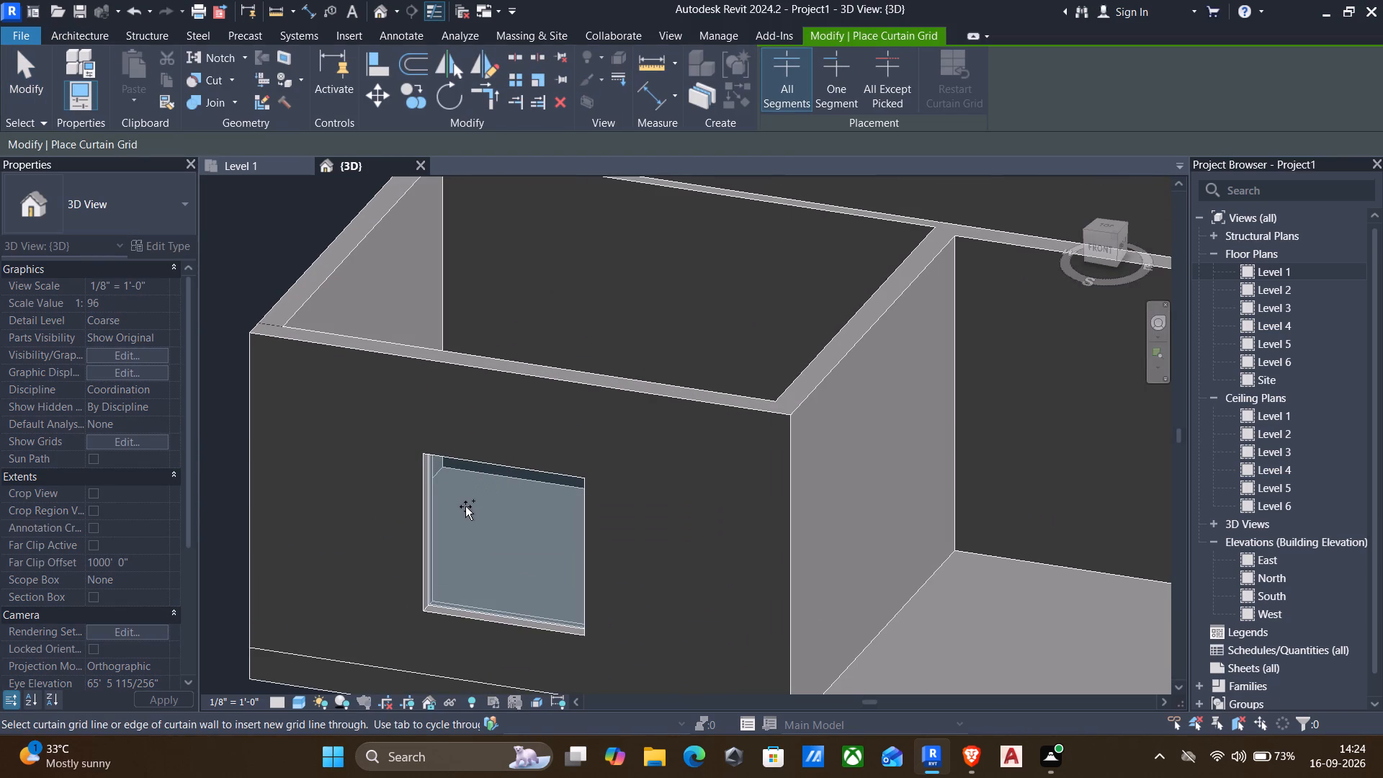
{"action": "left_click", "coordinate": [480, 465]}
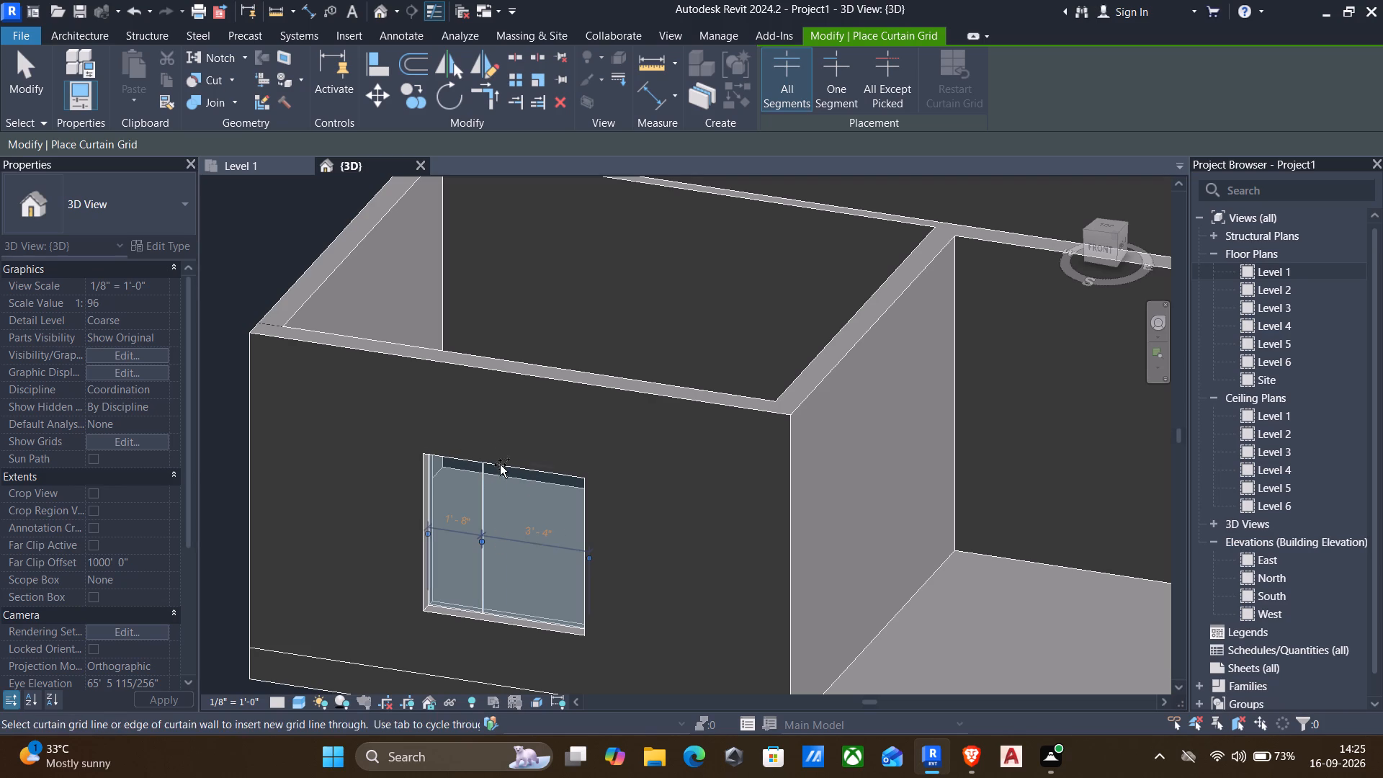
{"action": "left_click", "coordinate": [536, 473]}
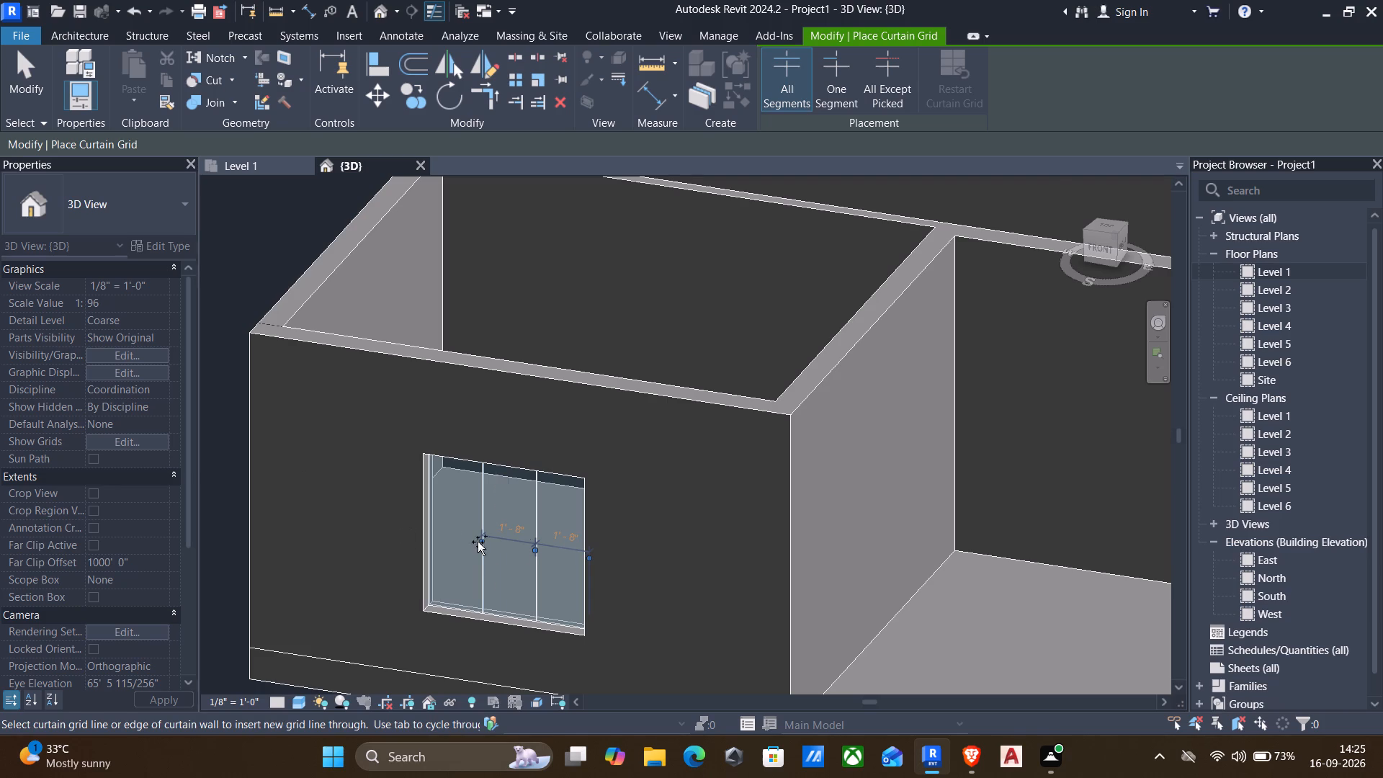
{"action": "scroll", "coordinate": [597, 550], "scroll_direction": "up", "scroll_amount": 5}
{"action": "scroll", "coordinate": [364, 538], "scroll_direction": "up", "scroll_amount": 4}
{"action": "scroll", "coordinate": [460, 529], "scroll_direction": "down", "scroll_amount": 4}
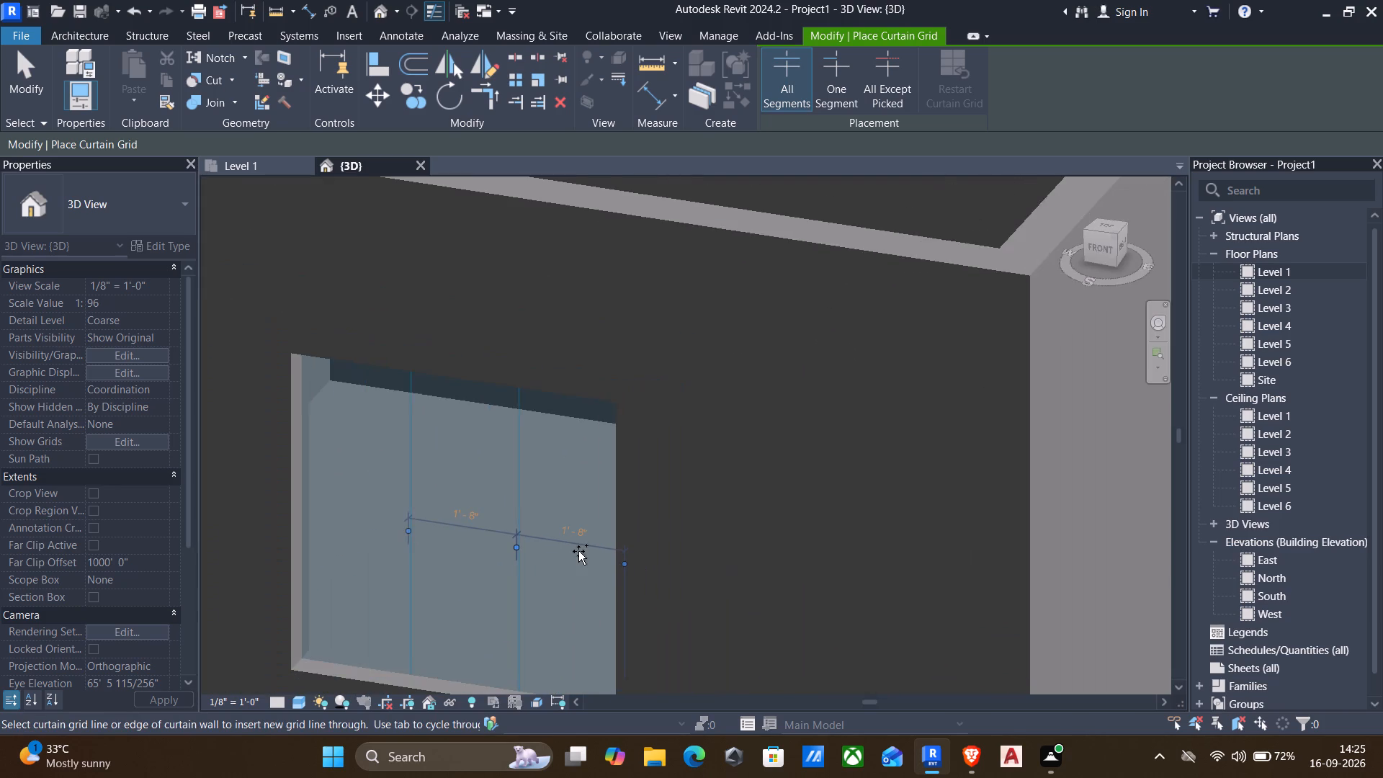
{"action": "key", "text": "Escape"}
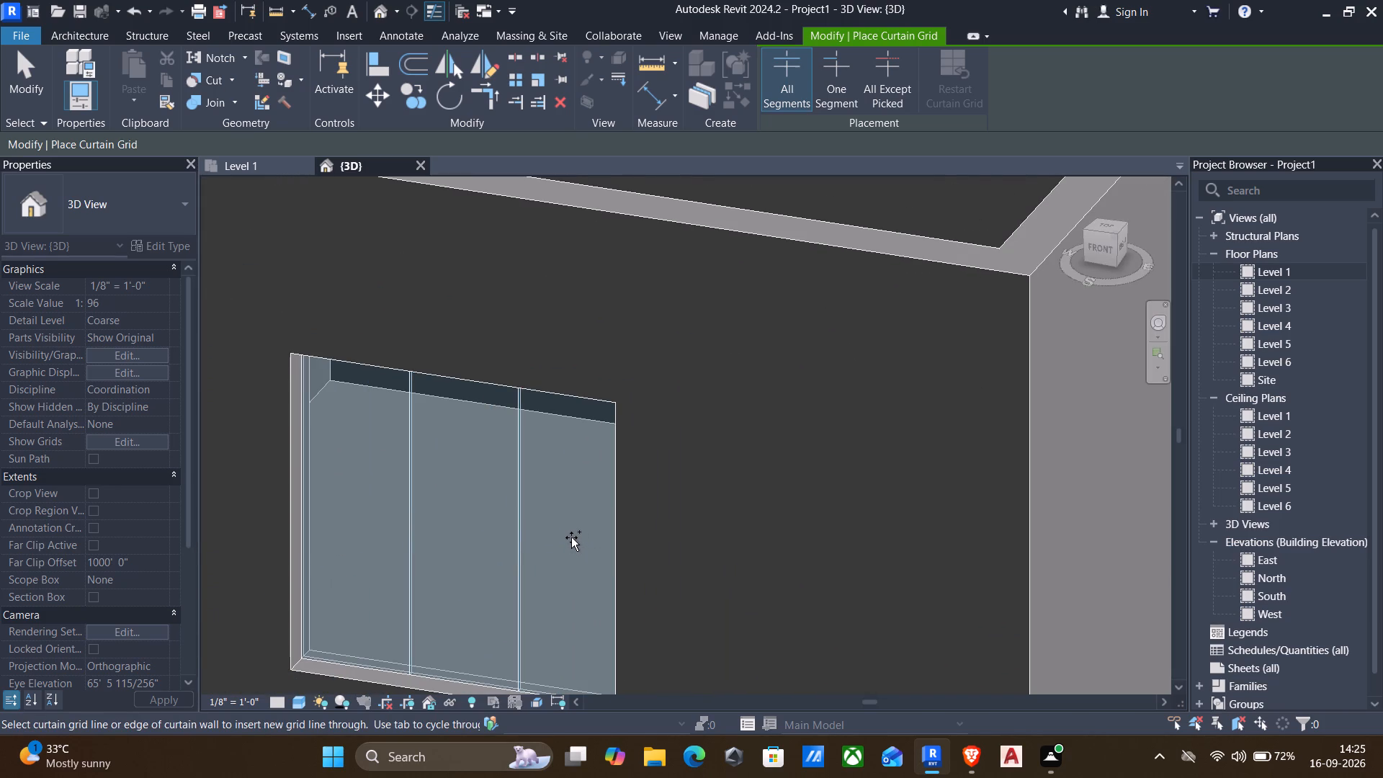
{"action": "key", "text": "Escape"}
Set the distance from the east vertical grid line to the curtain wall's east edge to 2'.
{"action": "left_click", "coordinate": [516, 556]}
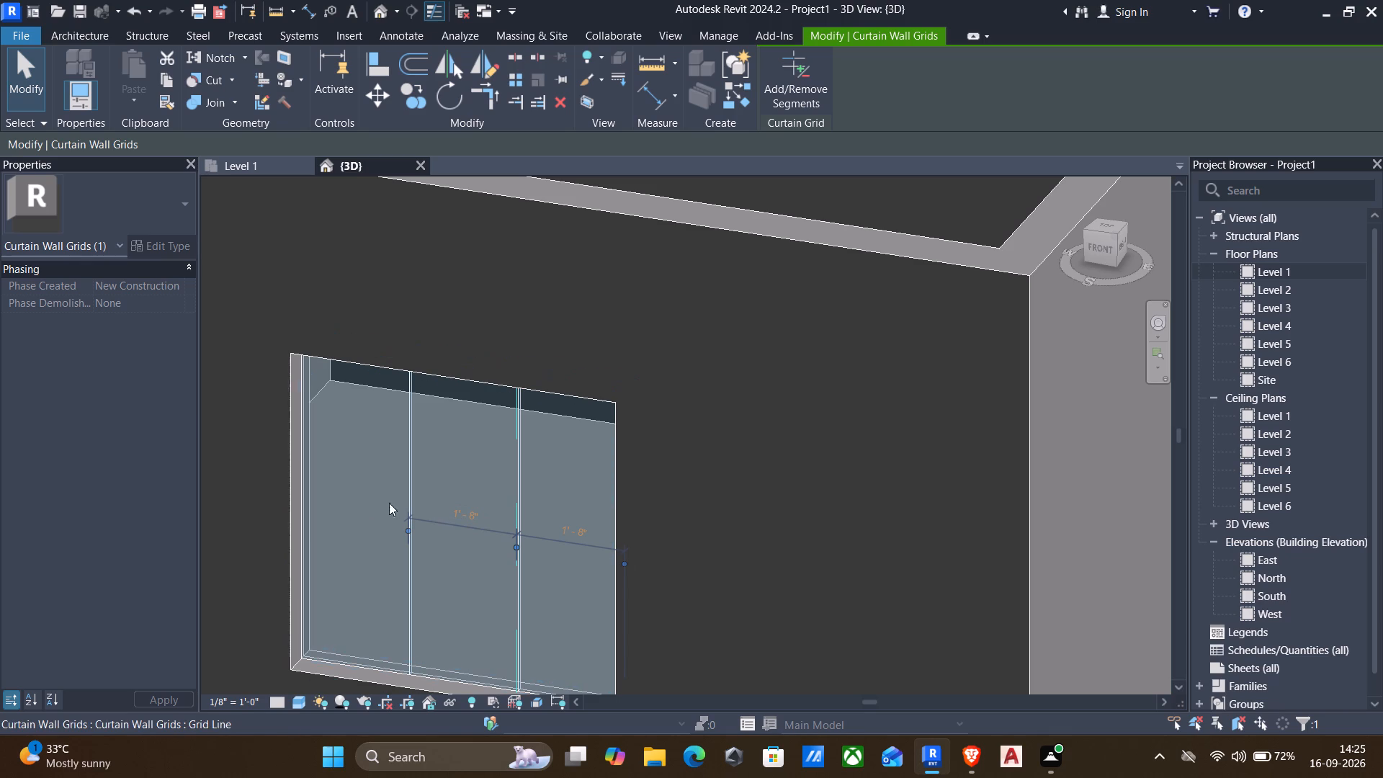
{"action": "left_click", "coordinate": [310, 506]}
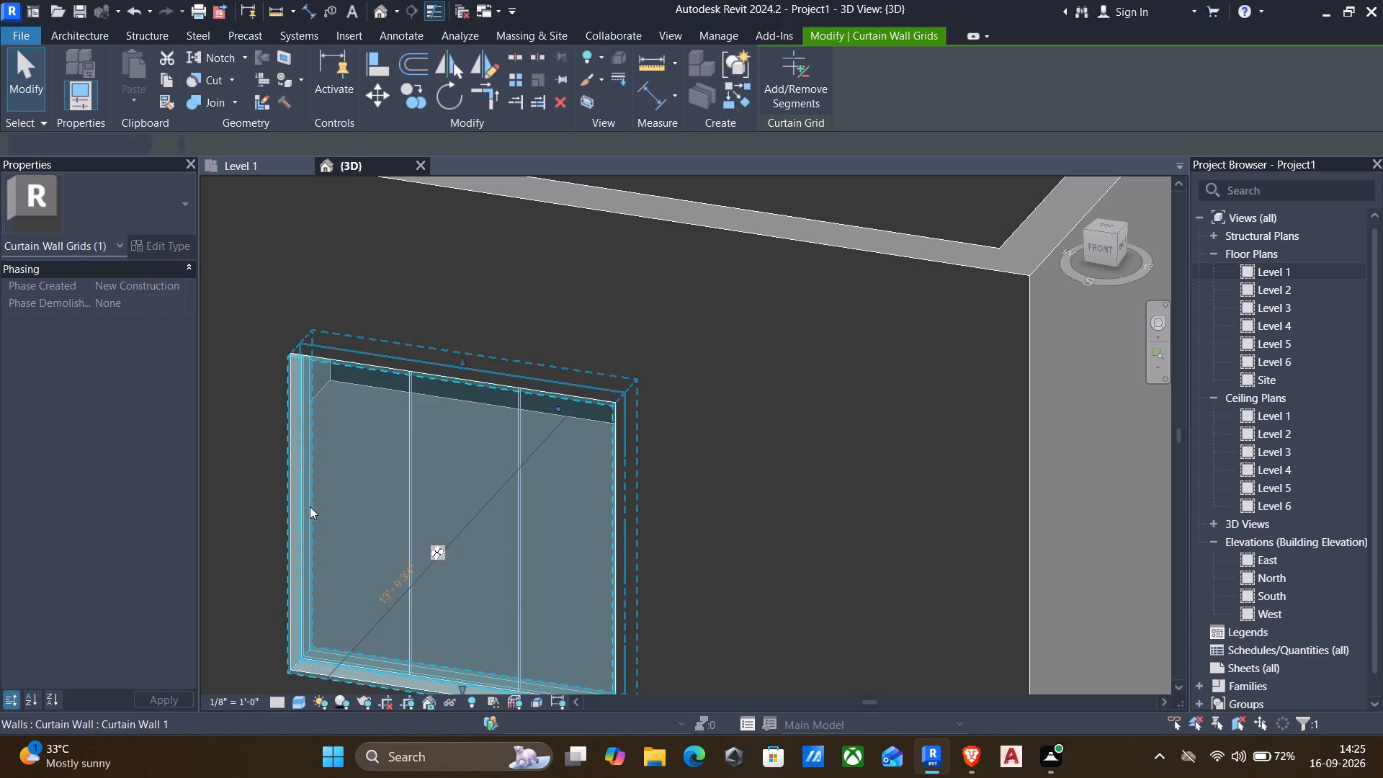
{"action": "left_click", "coordinate": [416, 538]}
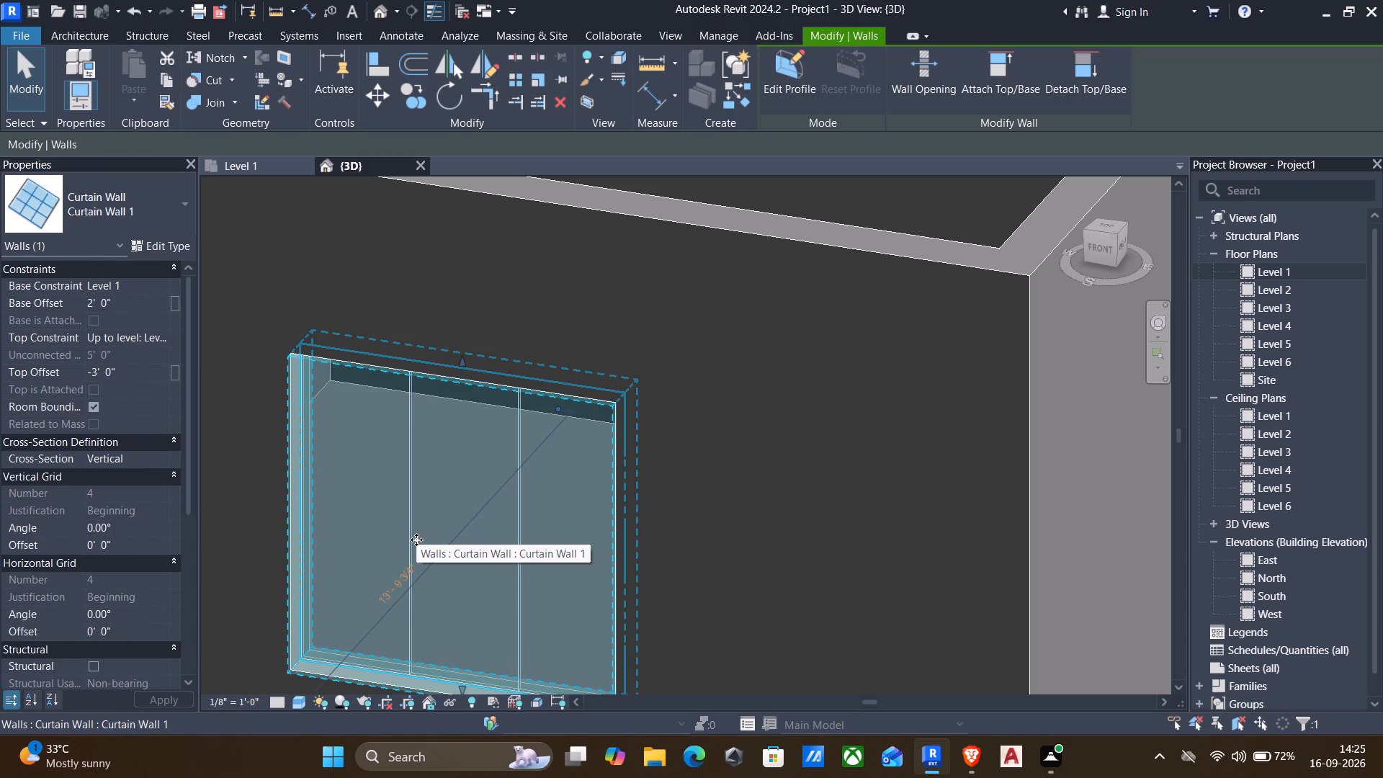
{"action": "key", "text": "Escape"}
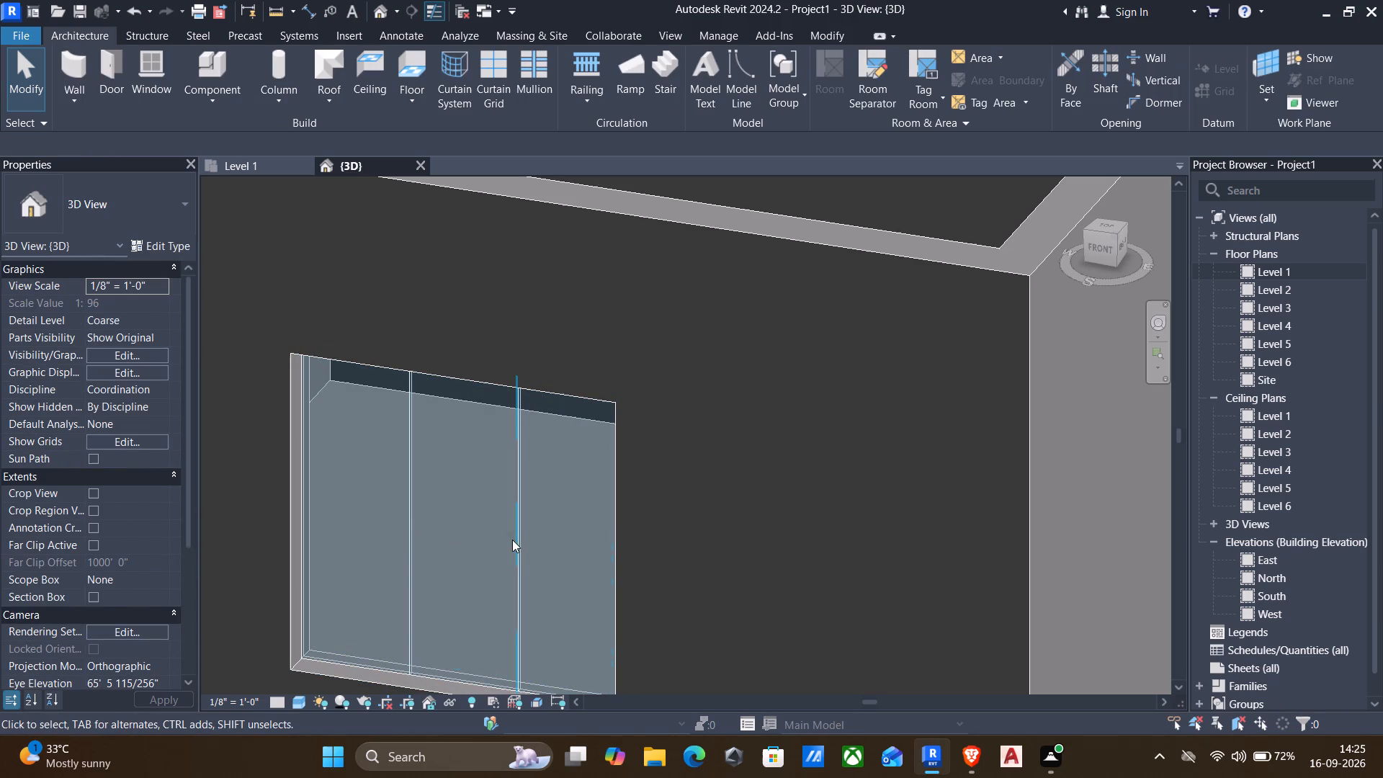
{"action": "left_click", "coordinate": [519, 540]}
{"action": "scroll", "coordinate": [573, 537], "scroll_direction": "up", "scroll_amount": 2}
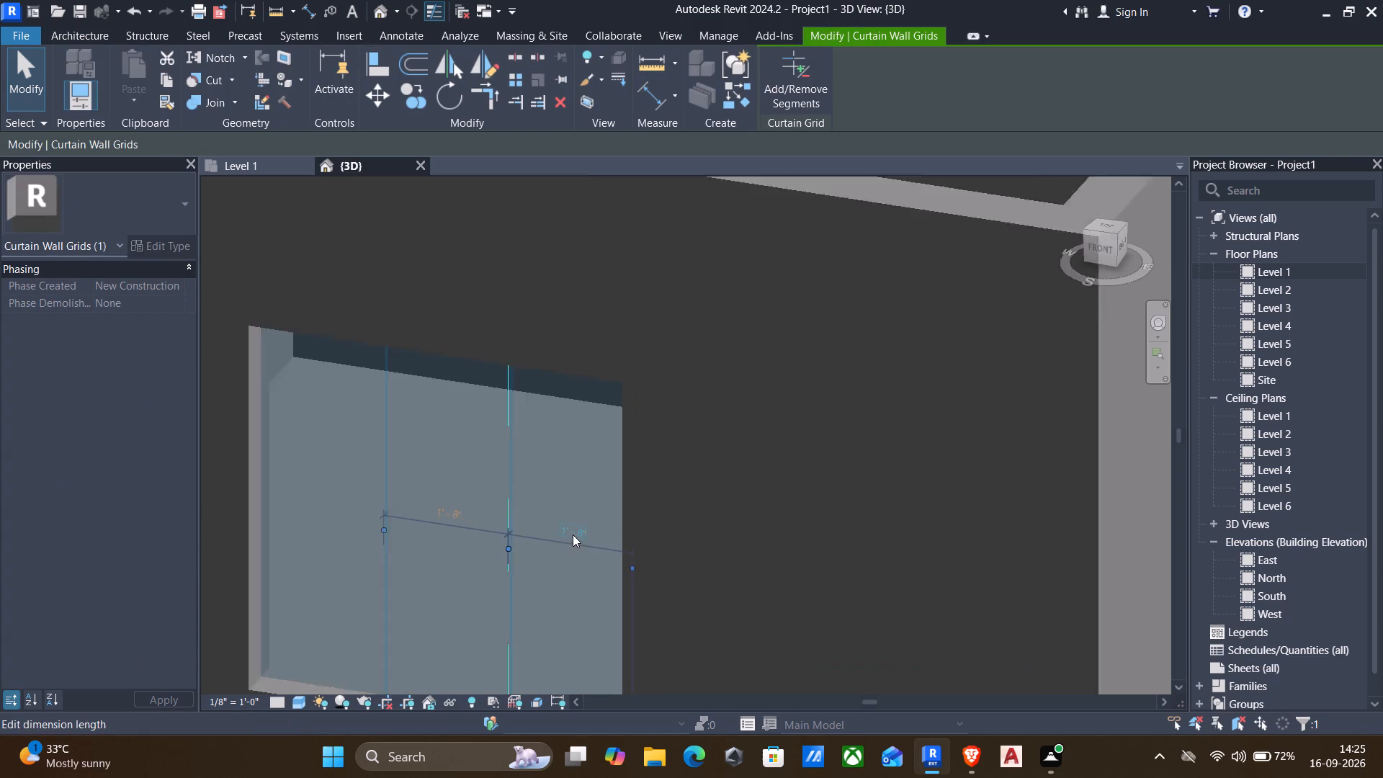
{"action": "scroll", "coordinate": [573, 535], "scroll_direction": "up", "scroll_amount": 5}
{"action": "scroll", "coordinate": [570, 544], "scroll_direction": "down", "scroll_amount": 8}
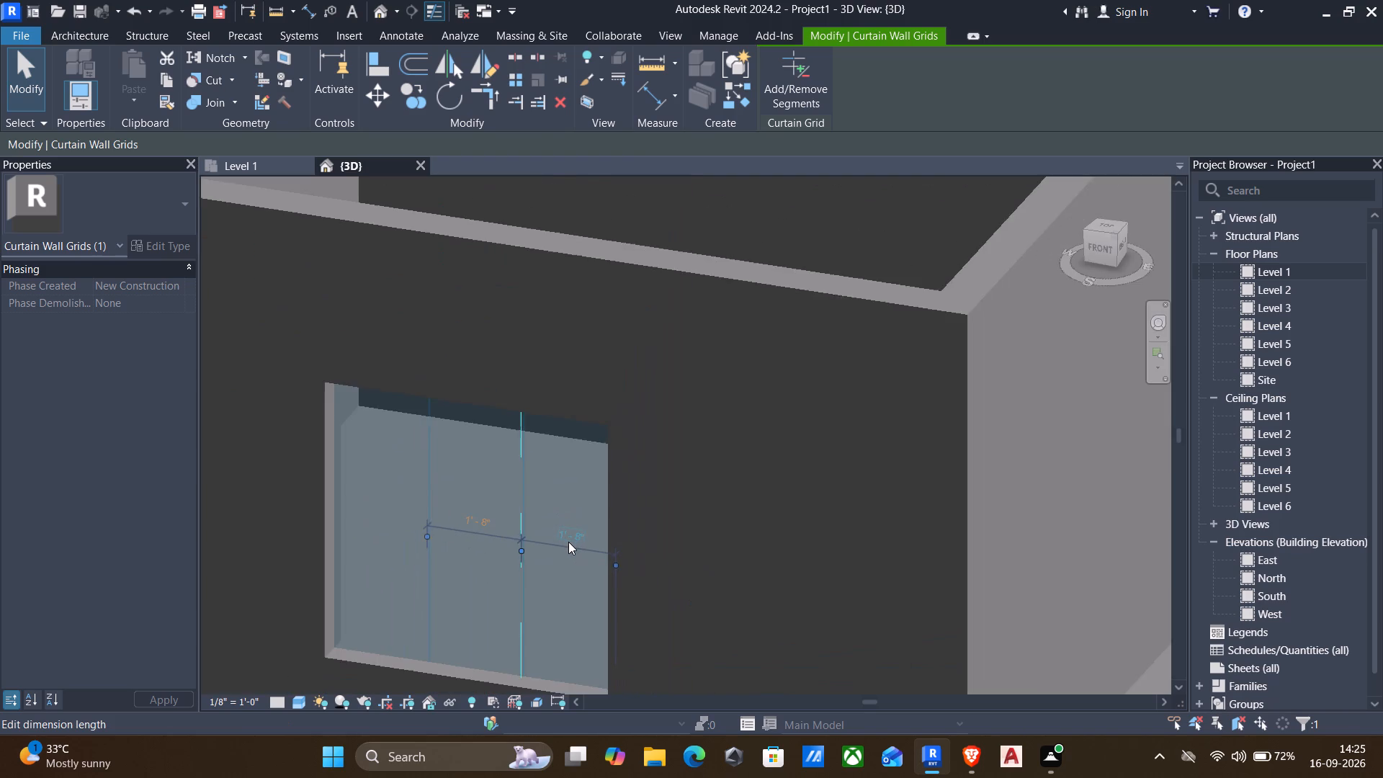
{"action": "scroll", "coordinate": [568, 542], "scroll_direction": "down", "scroll_amount": 2}
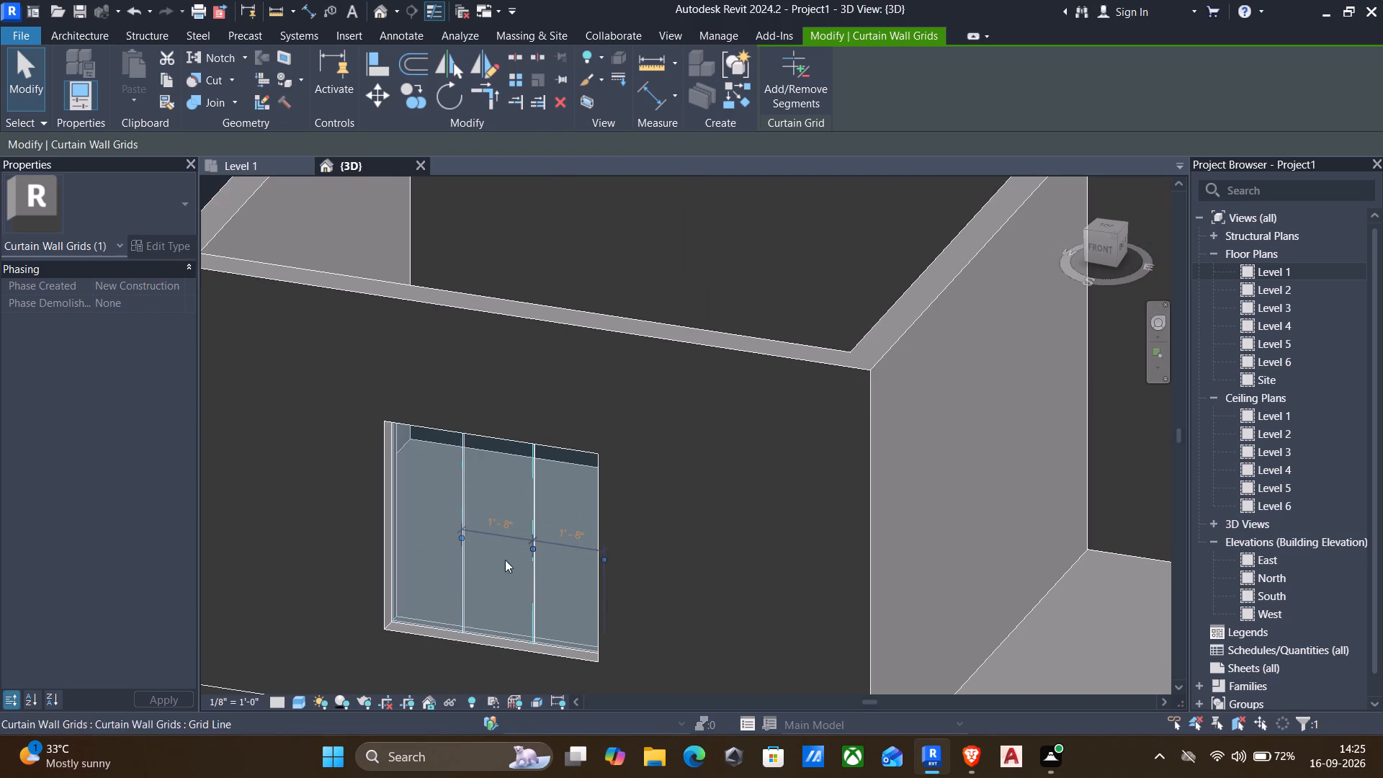
{"action": "left_click", "coordinate": [570, 532]}
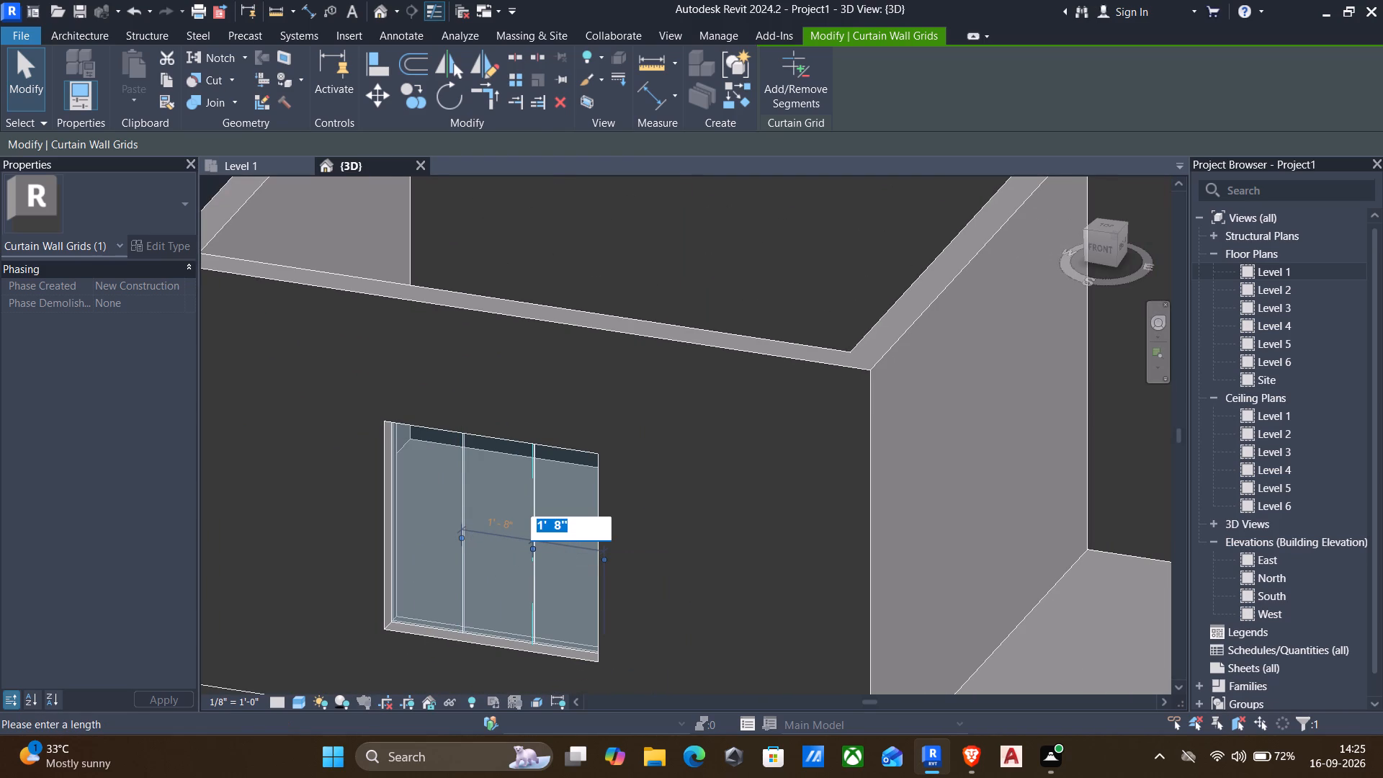
{"action": "type", "text": "2'"}
{"action": "key", "text": "Return"}
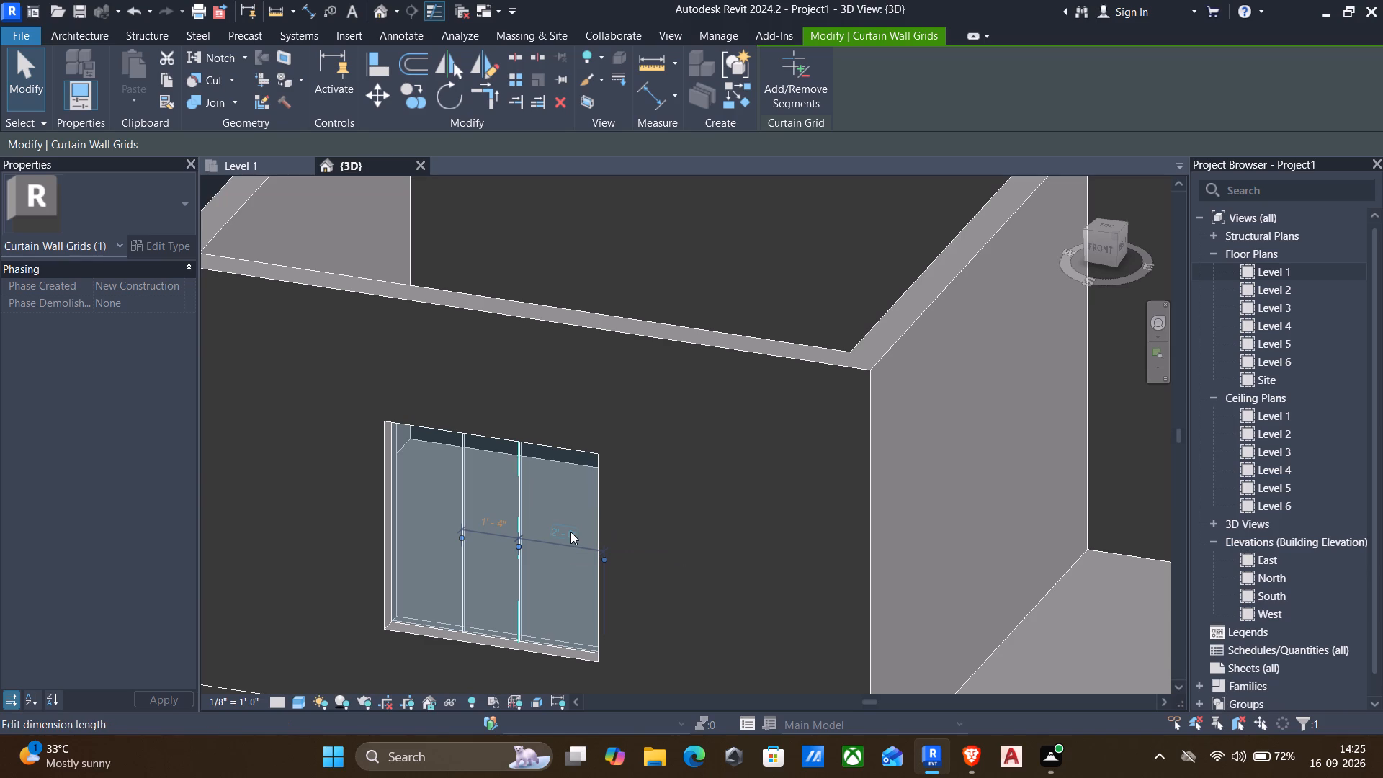
{"action": "key", "text": "Escape"}
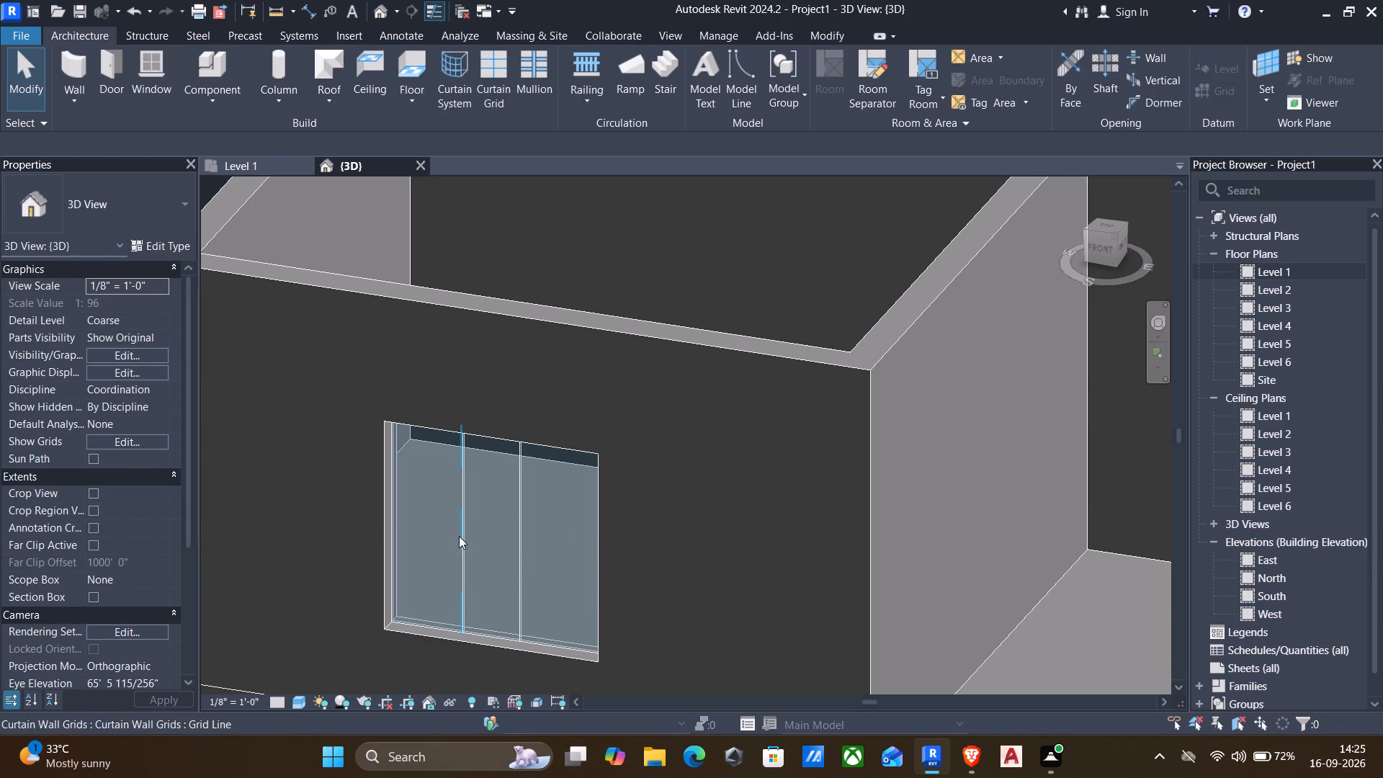
Set the distance from the west vertical grid line to the curtain wall's west edge to 1'9".
{"action": "left_click_drag", "start_coordinate": [459, 536], "coordinate": [459, 549]}
{"action": "scroll", "coordinate": [419, 508], "scroll_direction": "up", "scroll_amount": 6}
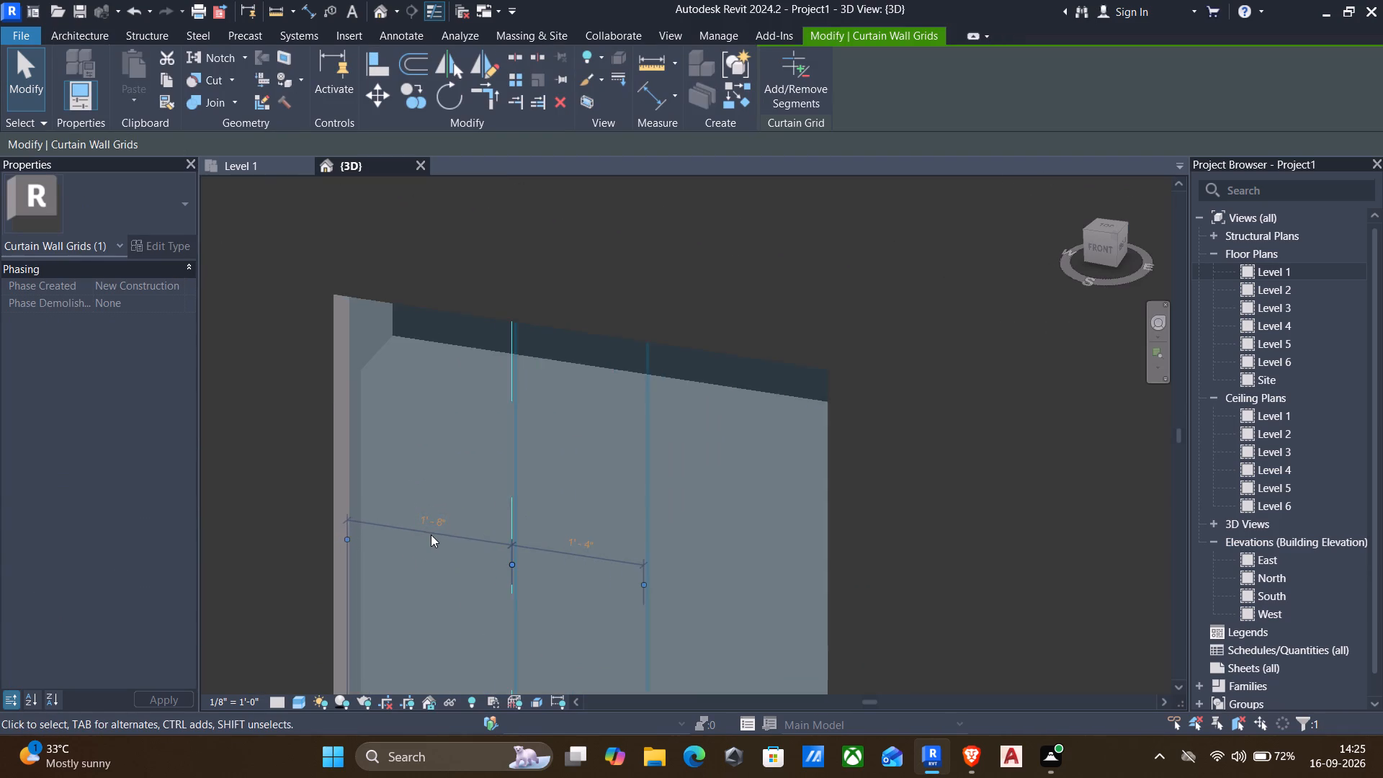
{"action": "scroll", "coordinate": [431, 535], "scroll_direction": "up", "scroll_amount": 4}
{"action": "scroll", "coordinate": [431, 535], "scroll_direction": "down", "scroll_amount": 3}
{"action": "left_click", "coordinate": [431, 520]}
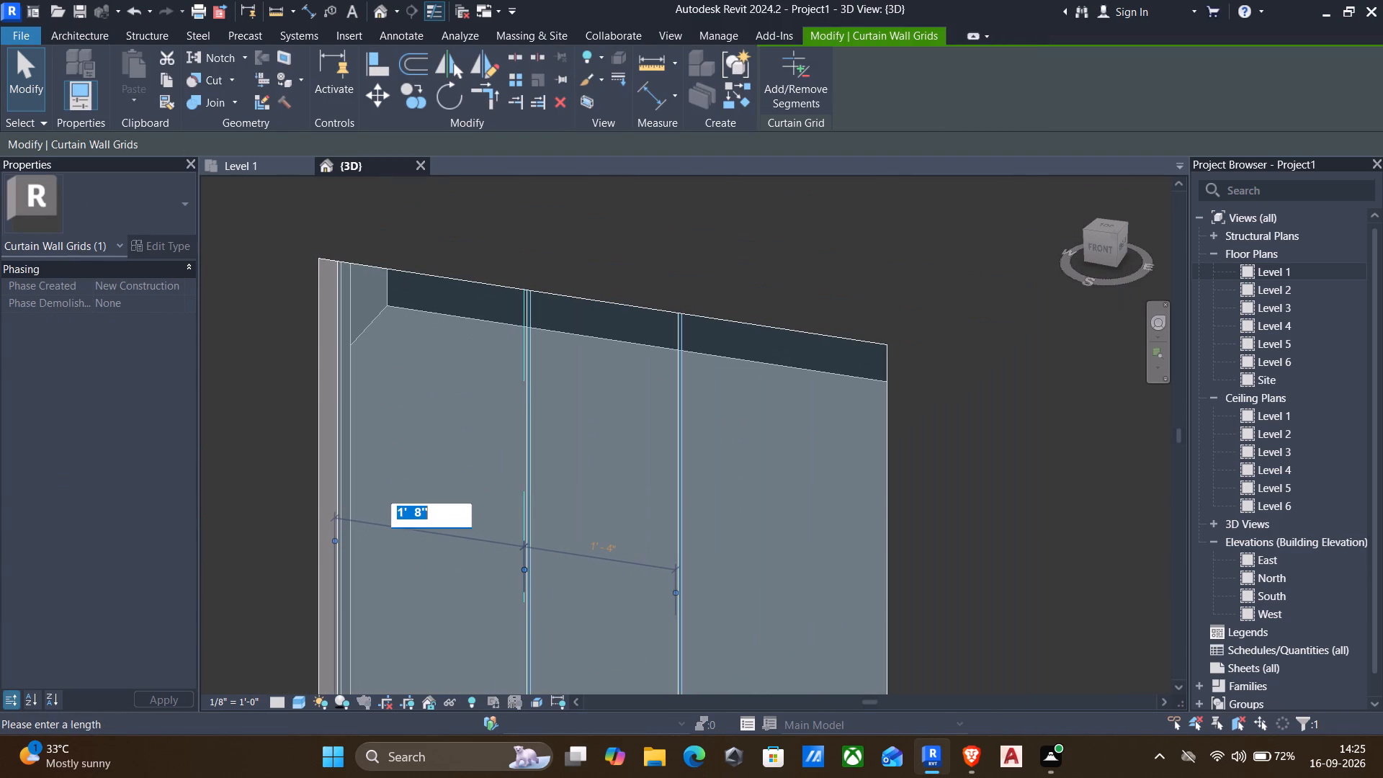
{"action": "type", "text": "1'9\""}
{"action": "key", "text": "Return"}
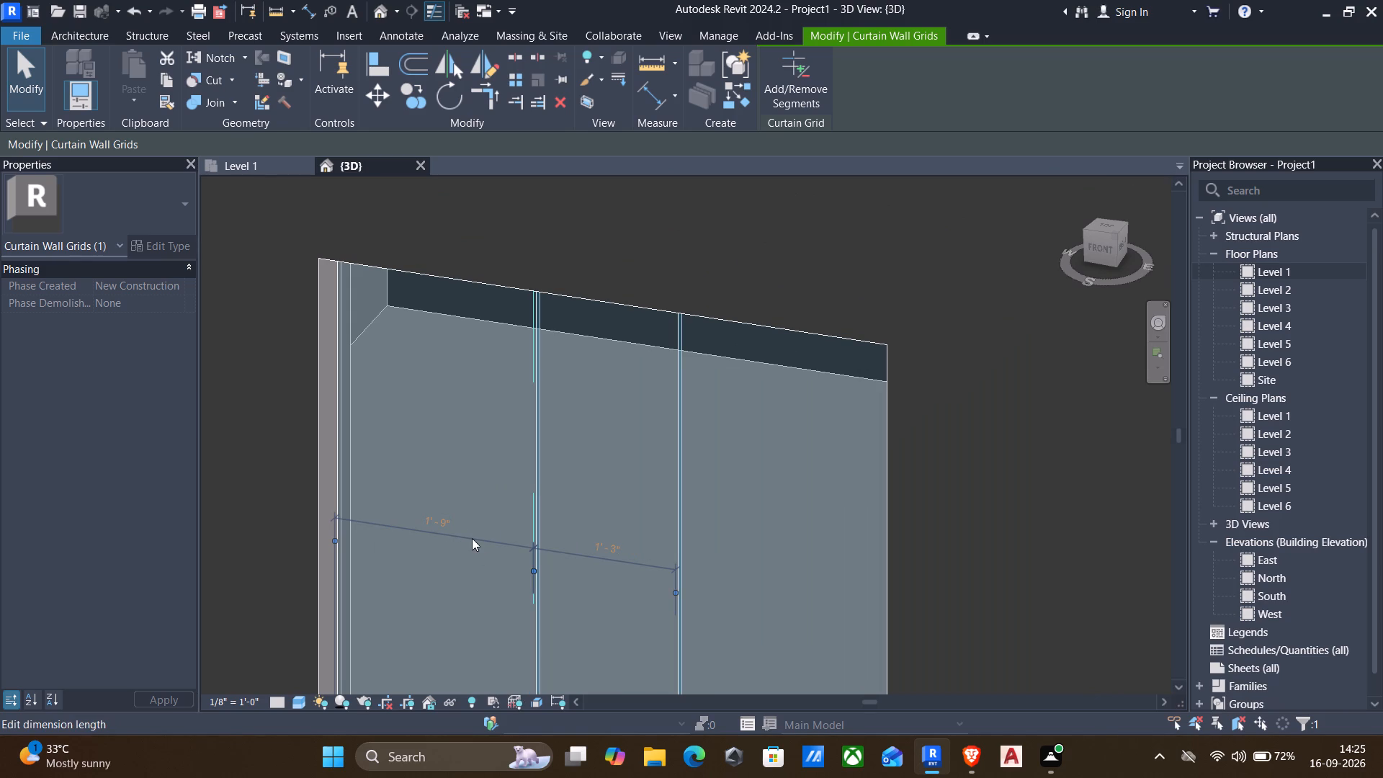
{"action": "scroll", "coordinate": [469, 533], "scroll_direction": "up", "scroll_amount": 4}
{"action": "scroll", "coordinate": [386, 537], "scroll_direction": "up", "scroll_amount": 4}
{"action": "scroll", "coordinate": [386, 537], "scroll_direction": "down", "scroll_amount": 9}
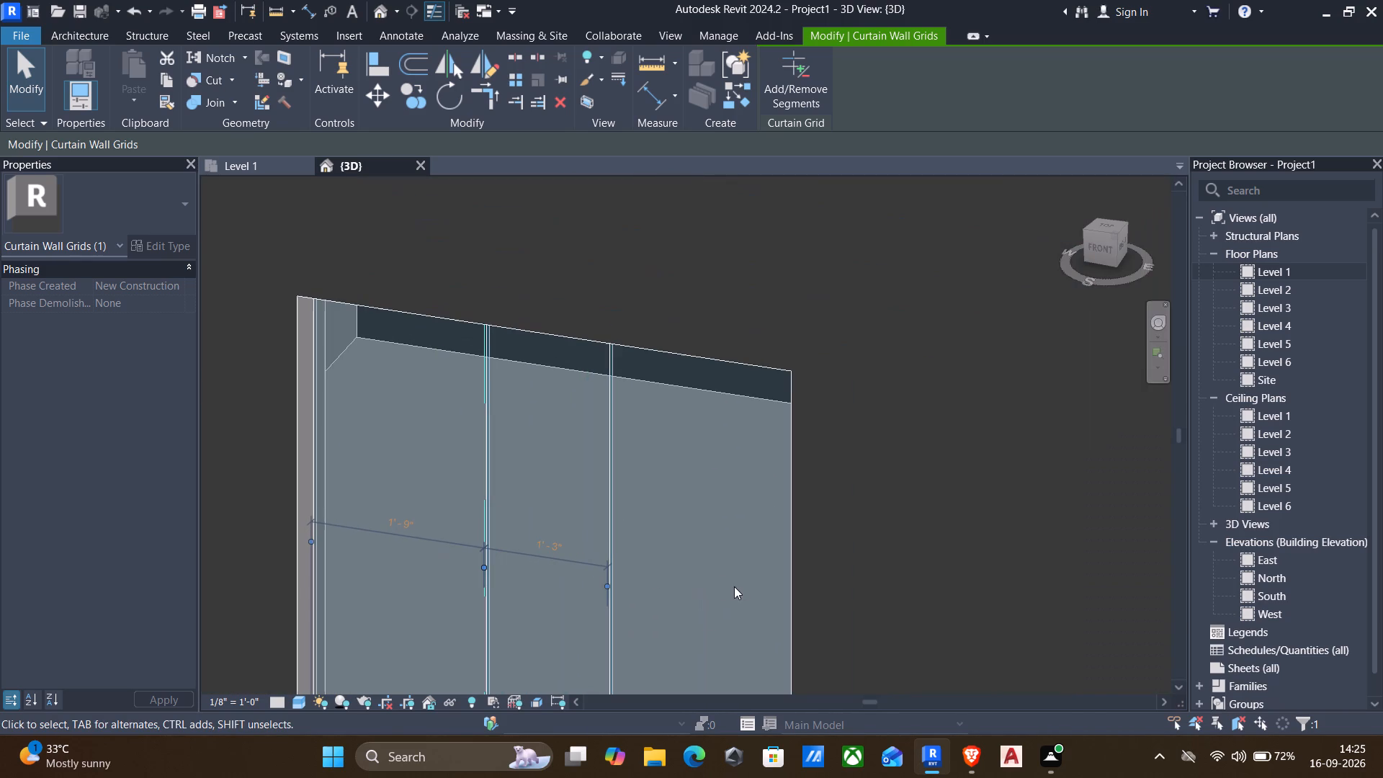
Set the distance from the east vertical grid line to the curtain wall's east edge to 1'9".
{"action": "left_click", "coordinate": [612, 570]}
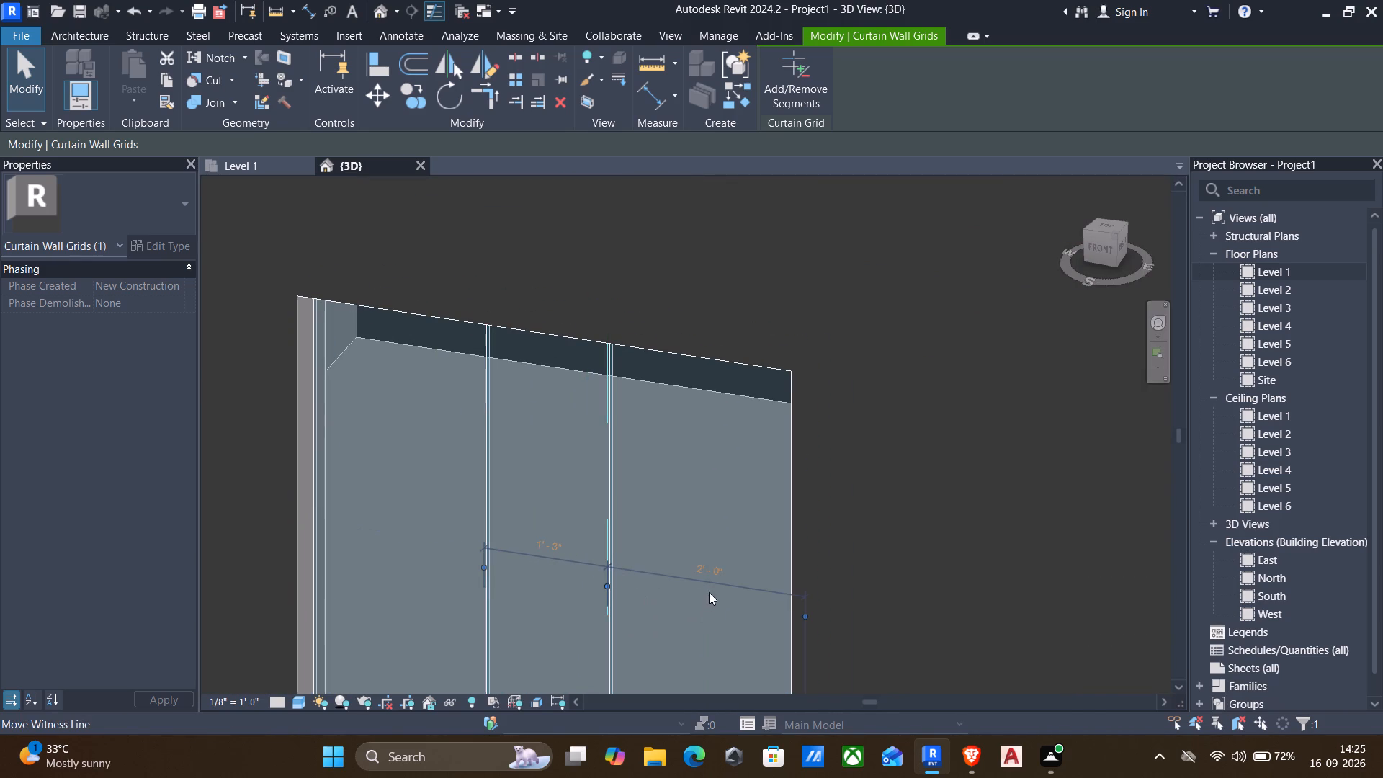
{"action": "left_click", "coordinate": [714, 576]}
{"action": "type", "text": "1'9\""}
{"action": "key", "text": "Return"}
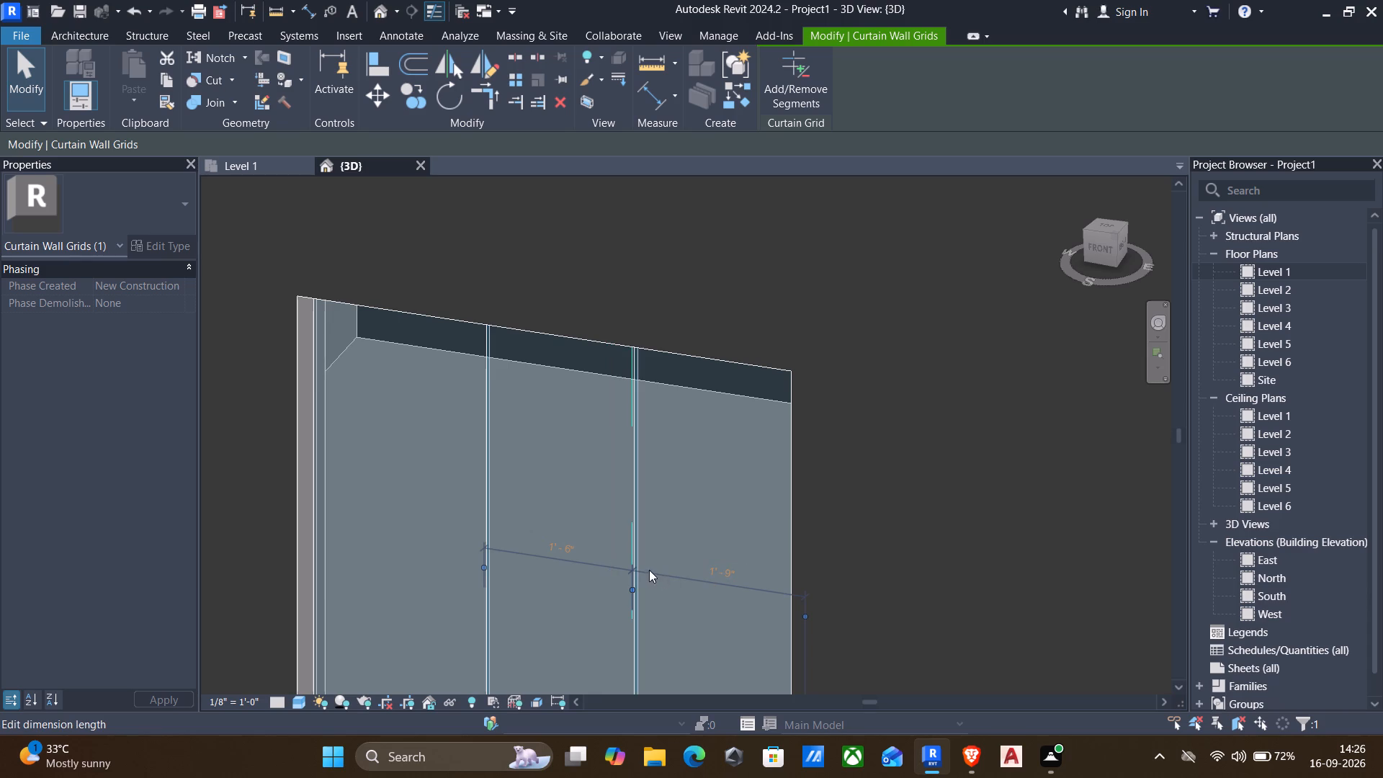
{"action": "scroll", "coordinate": [594, 558], "scroll_direction": "up", "scroll_amount": 4}
{"action": "key", "text": "Escape"}
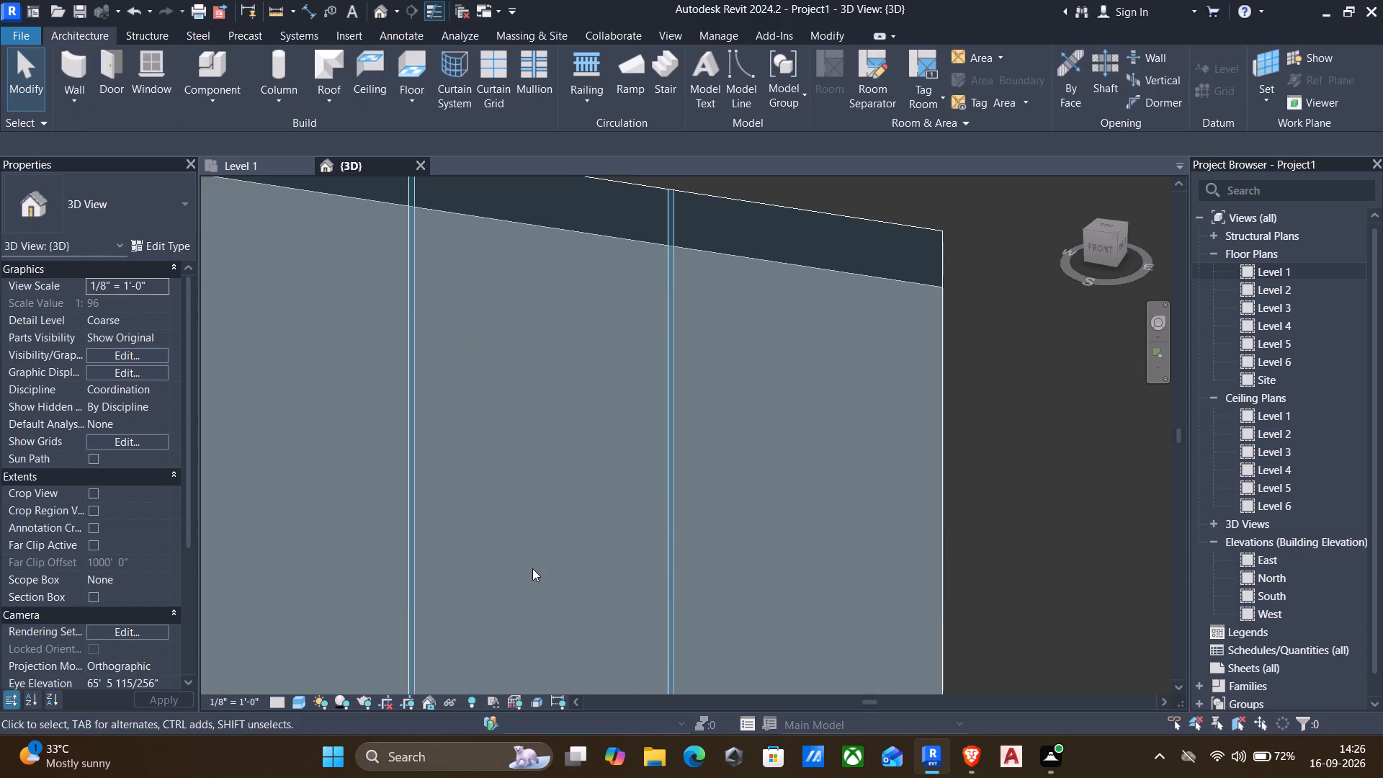
Place 2.5" x 5" rectangular mullions on all grid lines of the curtain wall in the south wall.
{"action": "scroll", "coordinate": [532, 568], "scroll_direction": "down", "scroll_amount": 8}
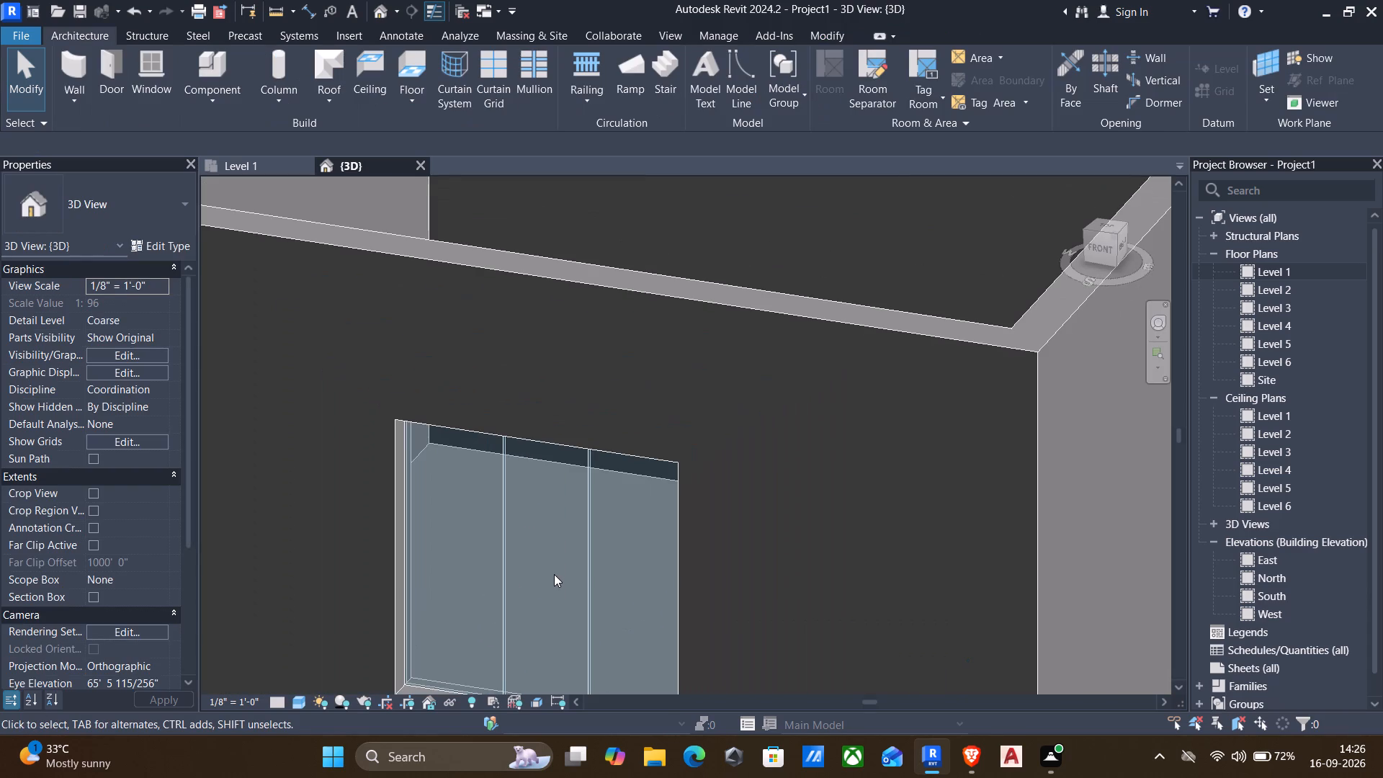
{"action": "middle_click_drag", "start_coordinate": [555, 576], "coordinate": [663, 476]}
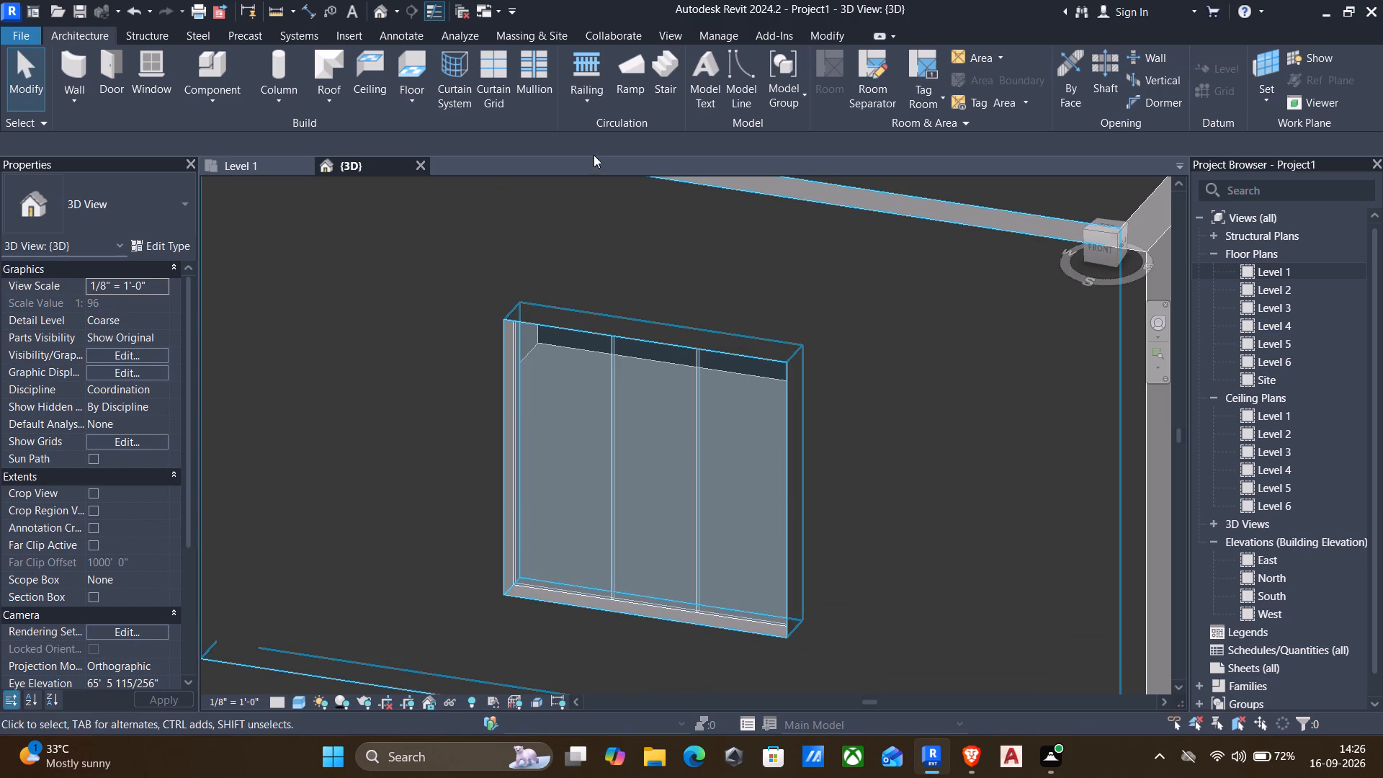
{"action": "left_click", "coordinate": [532, 67]}
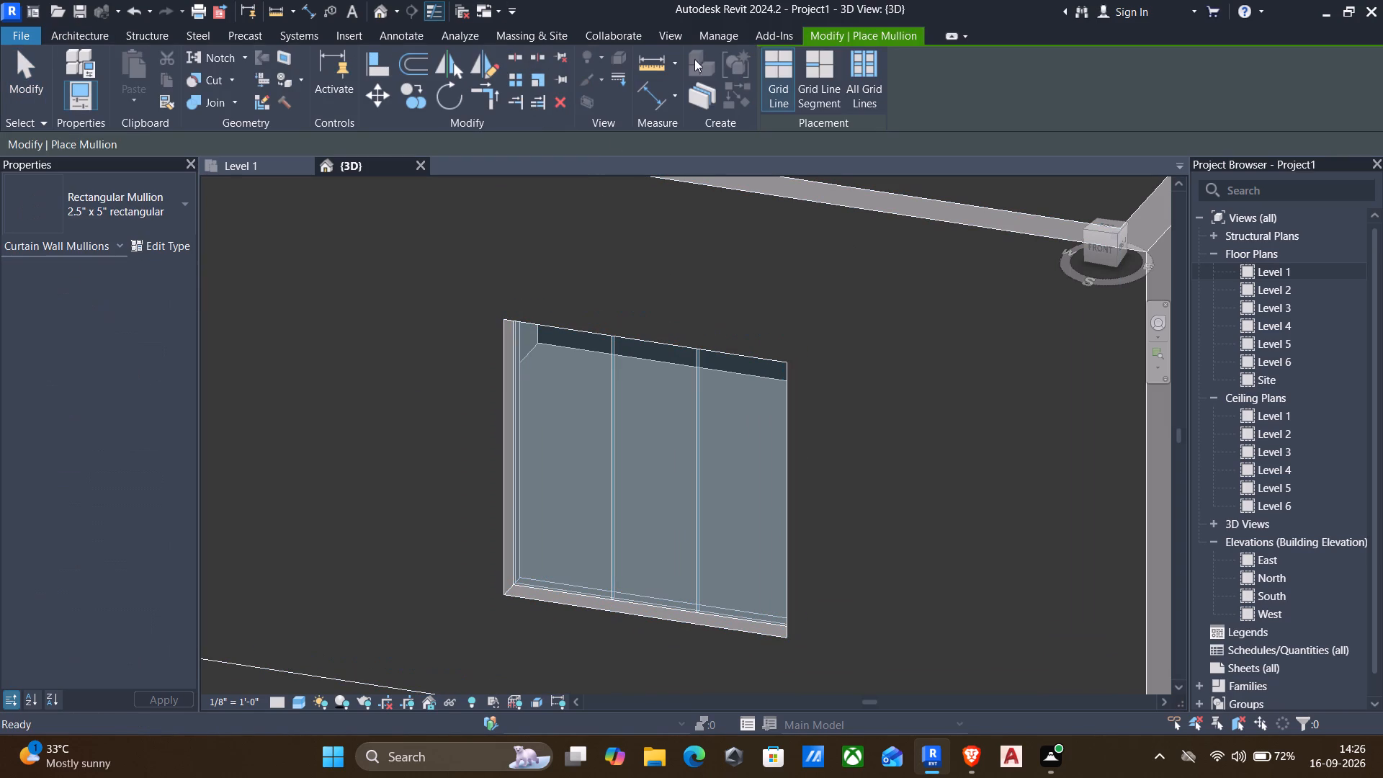
{"action": "left_click", "coordinate": [869, 74]}
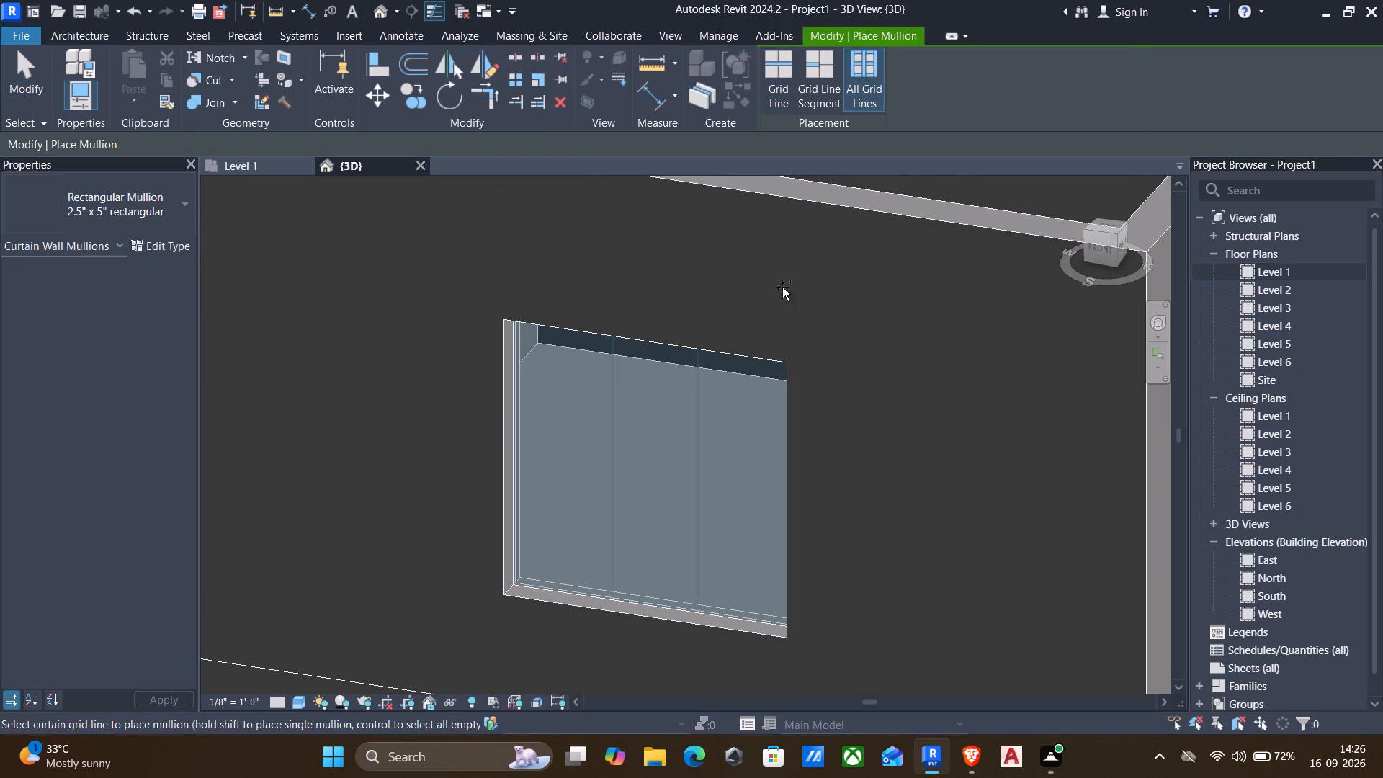
{"action": "left_click", "coordinate": [701, 403]}
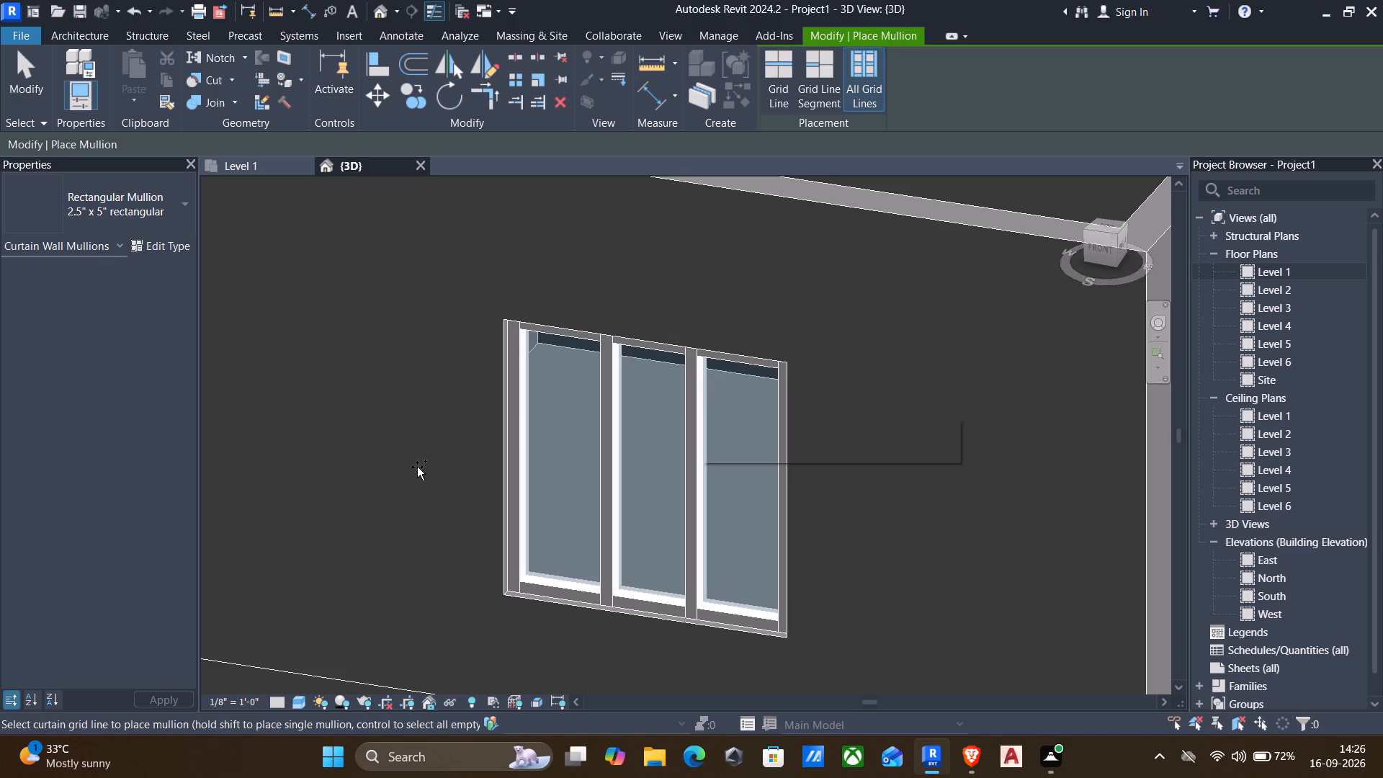
{"action": "key", "text": "Escape"}
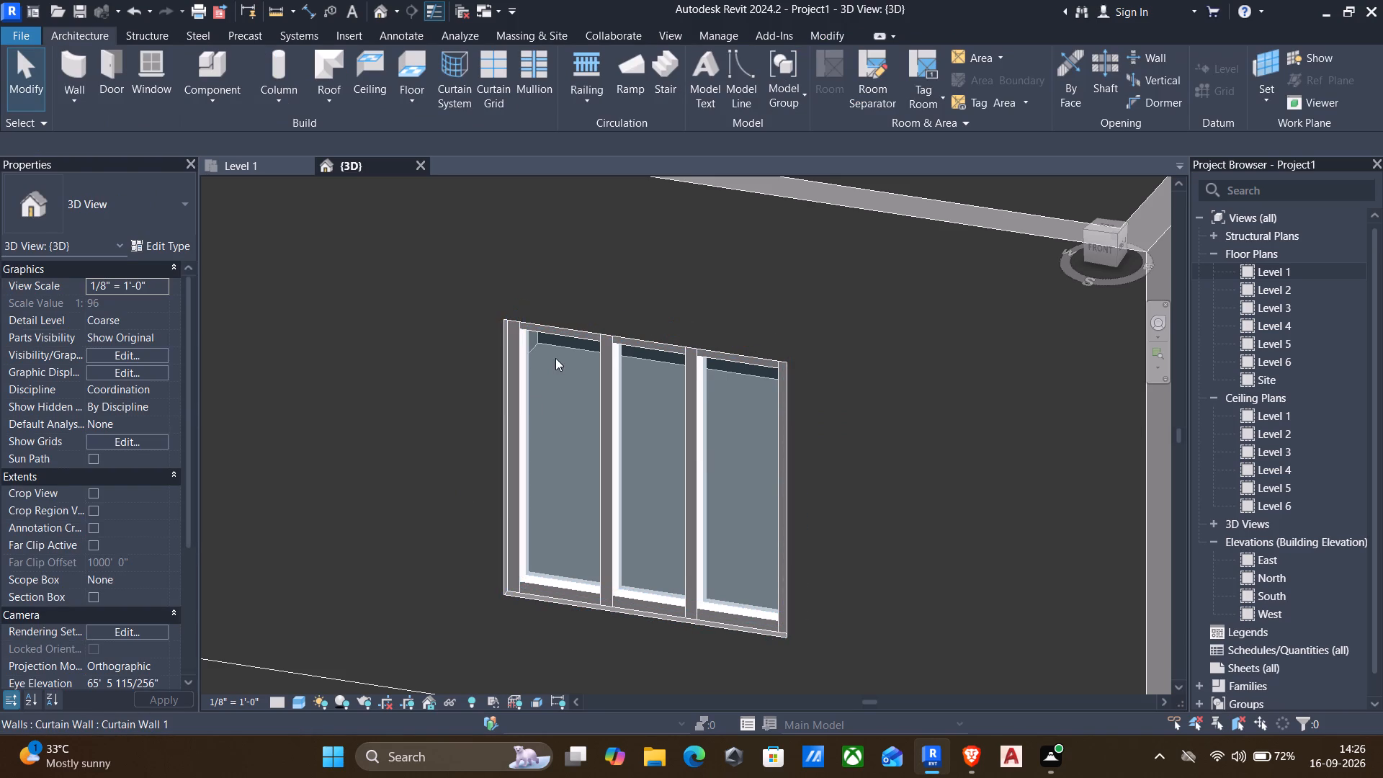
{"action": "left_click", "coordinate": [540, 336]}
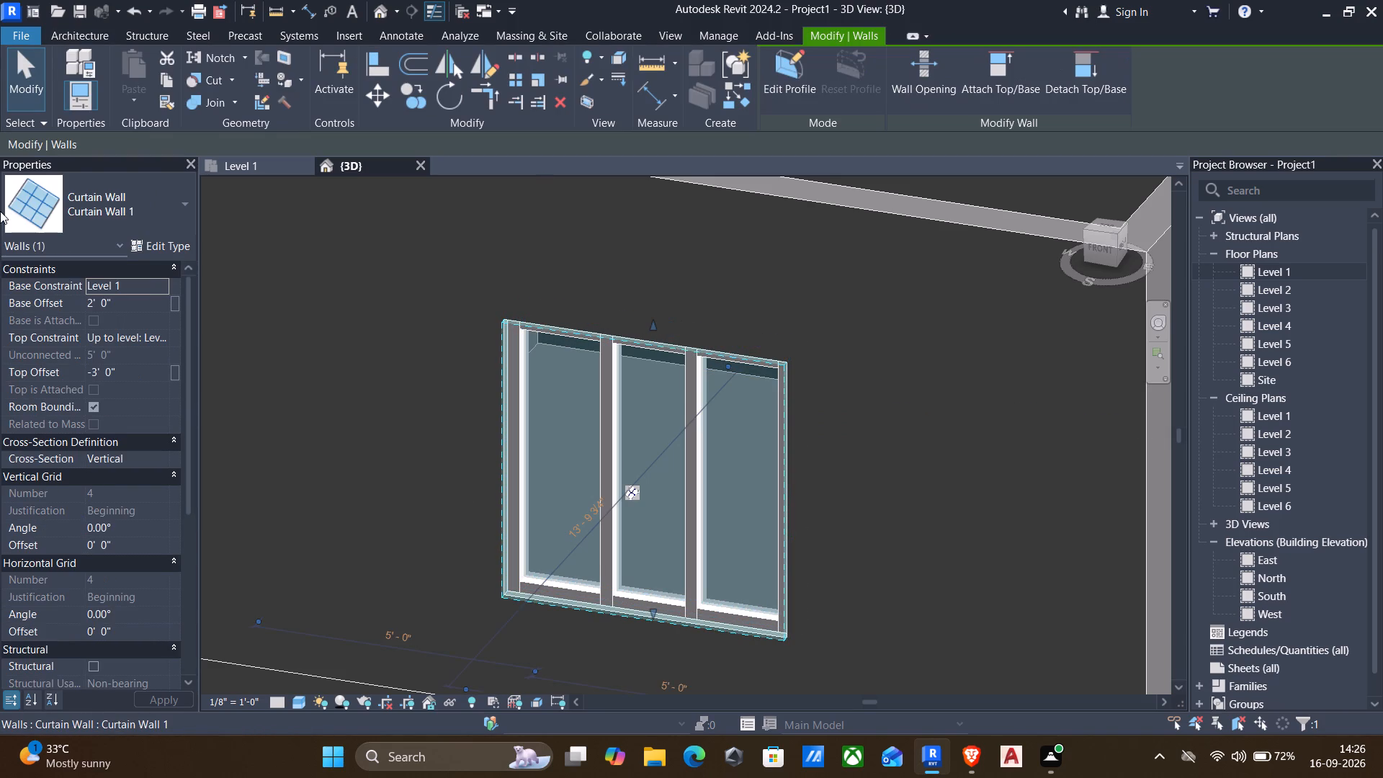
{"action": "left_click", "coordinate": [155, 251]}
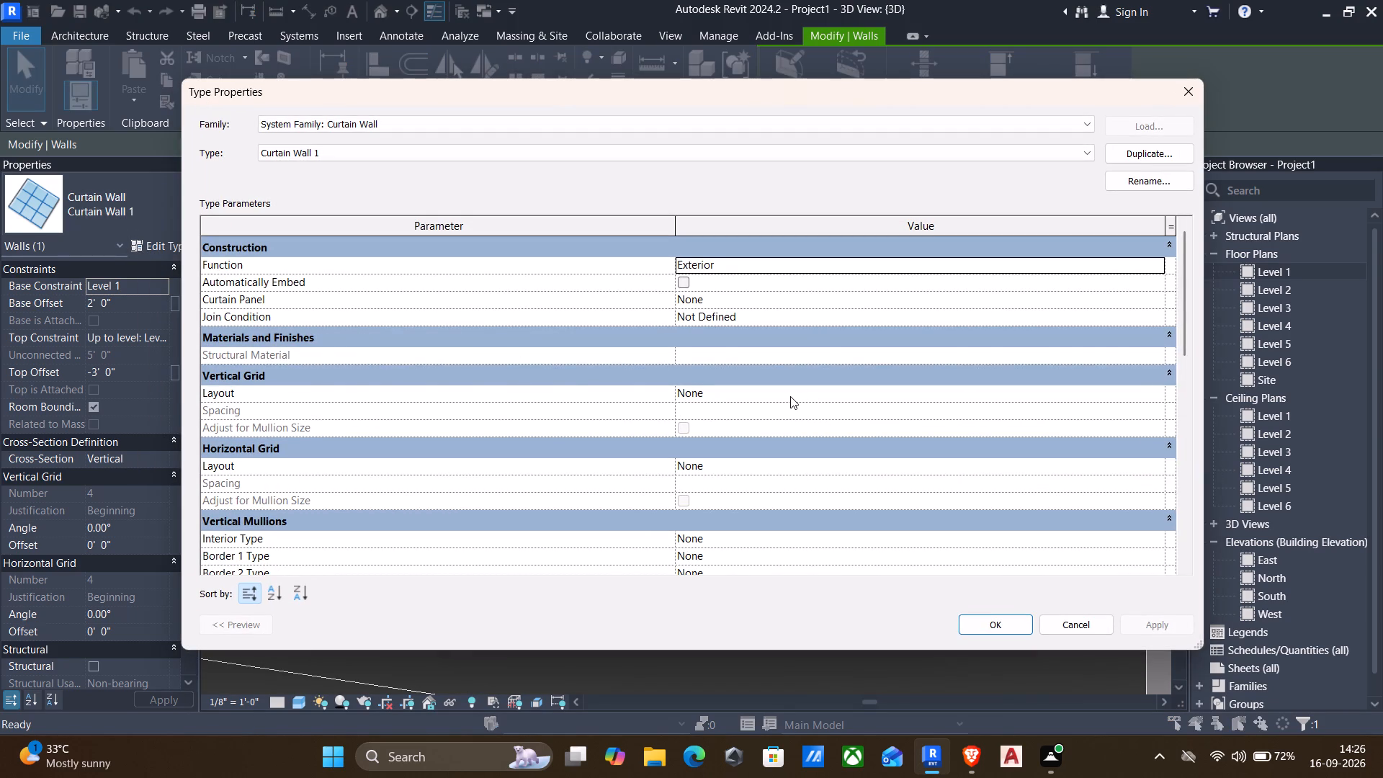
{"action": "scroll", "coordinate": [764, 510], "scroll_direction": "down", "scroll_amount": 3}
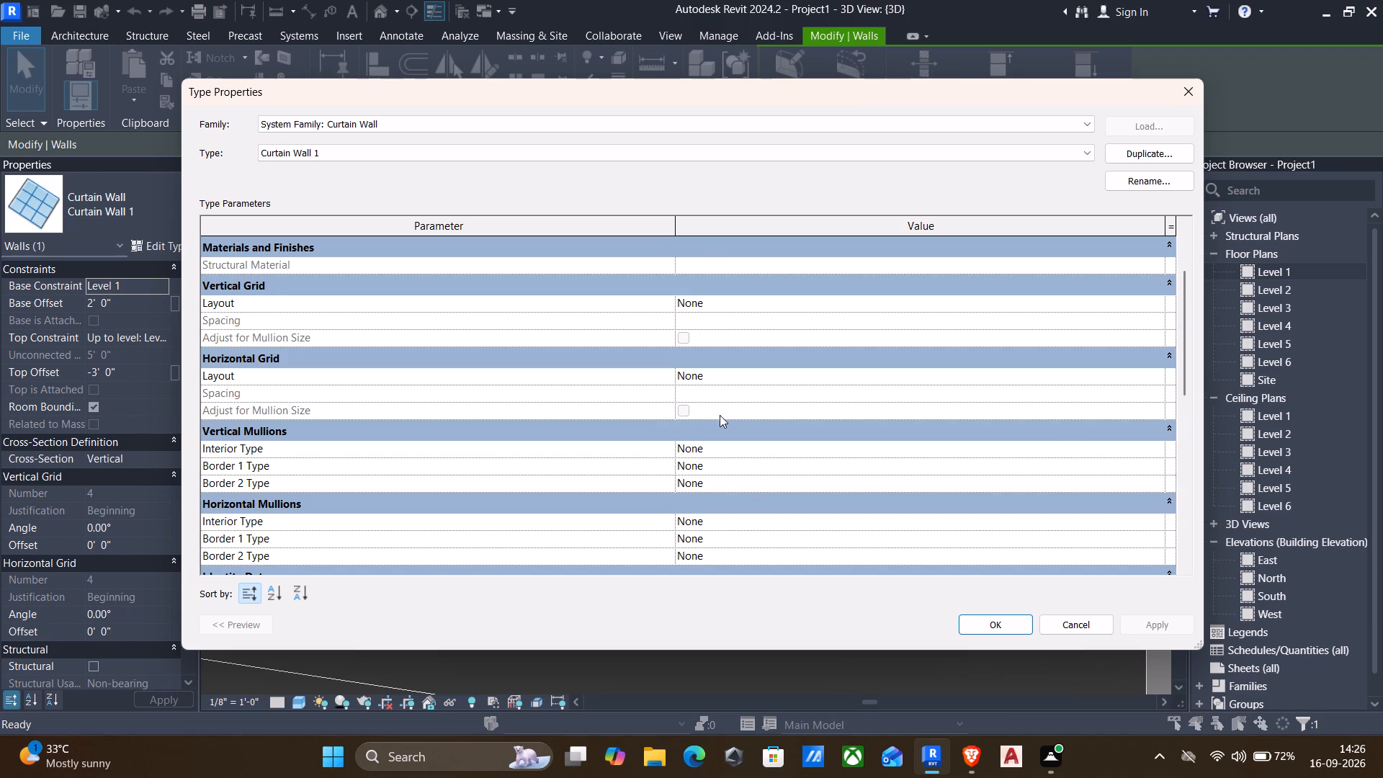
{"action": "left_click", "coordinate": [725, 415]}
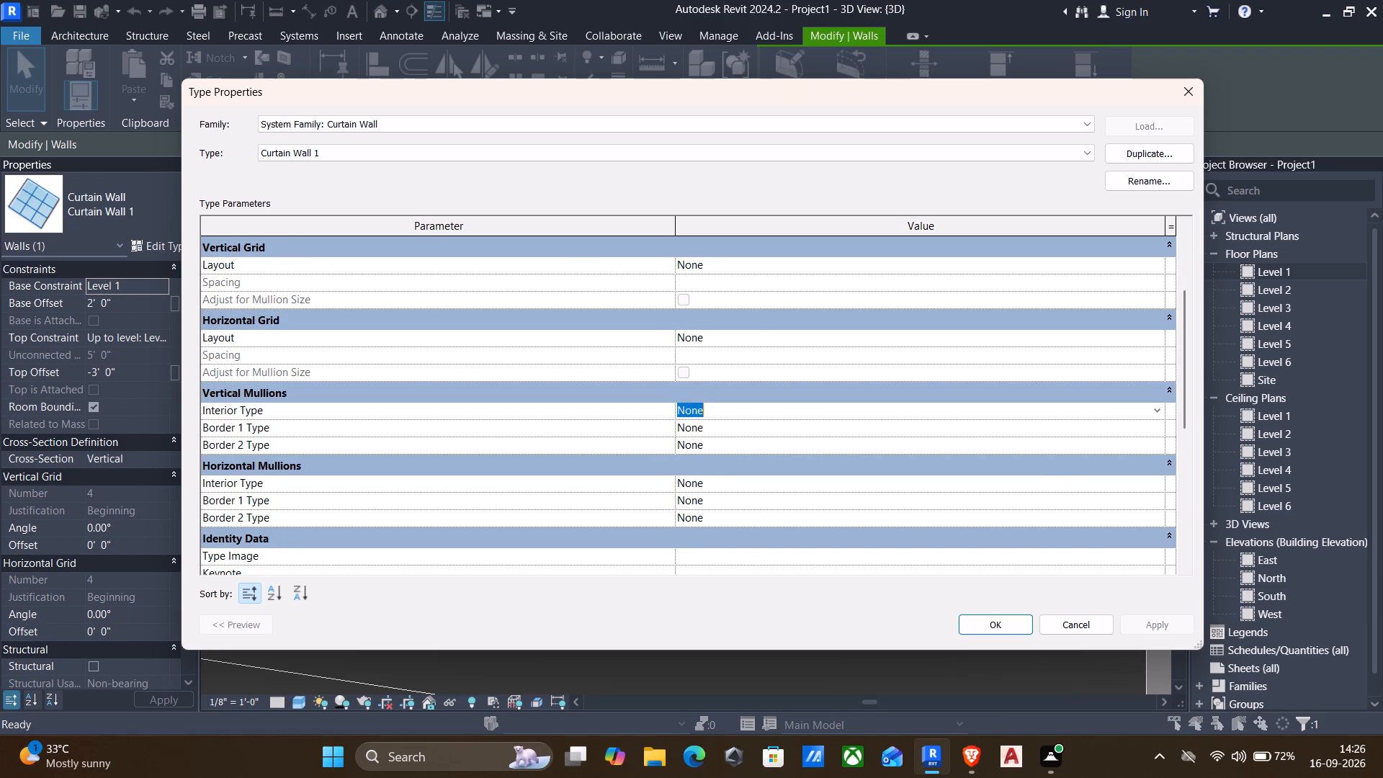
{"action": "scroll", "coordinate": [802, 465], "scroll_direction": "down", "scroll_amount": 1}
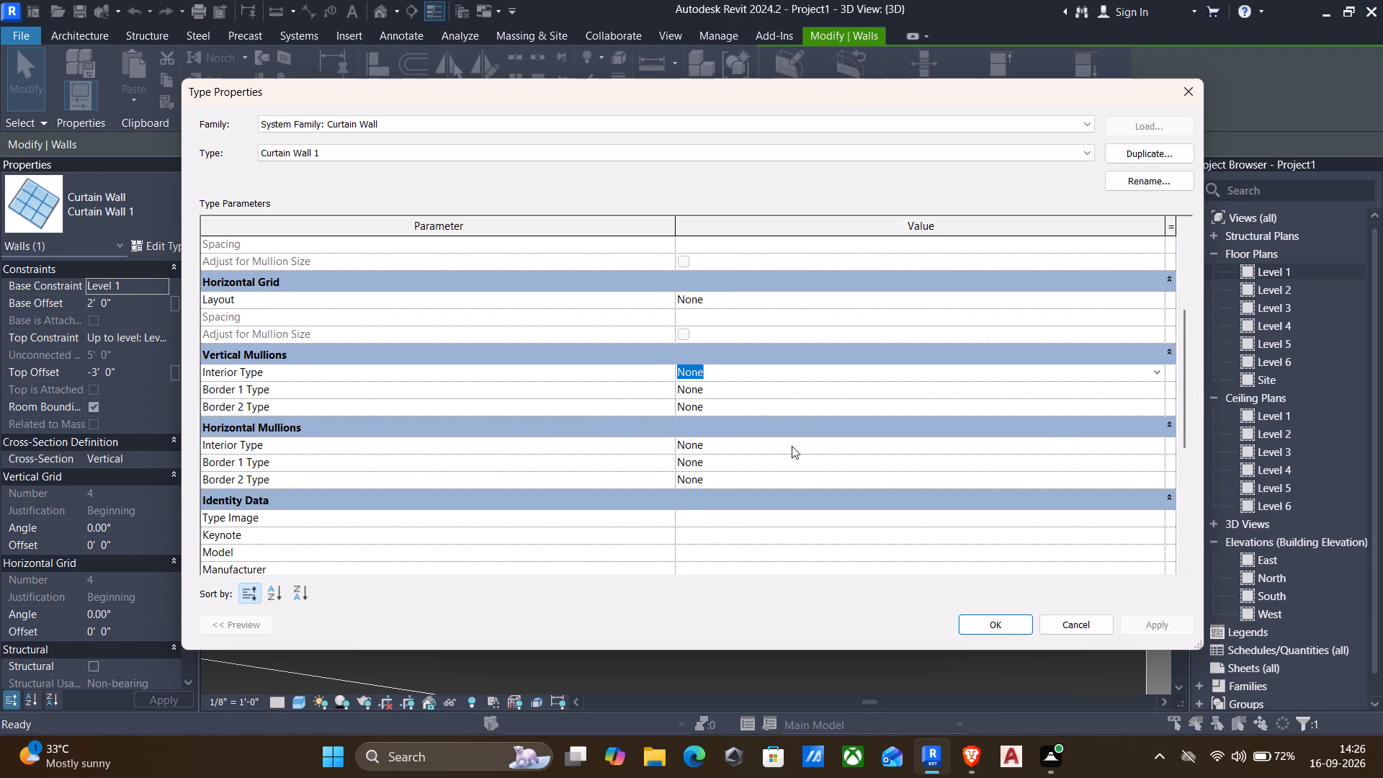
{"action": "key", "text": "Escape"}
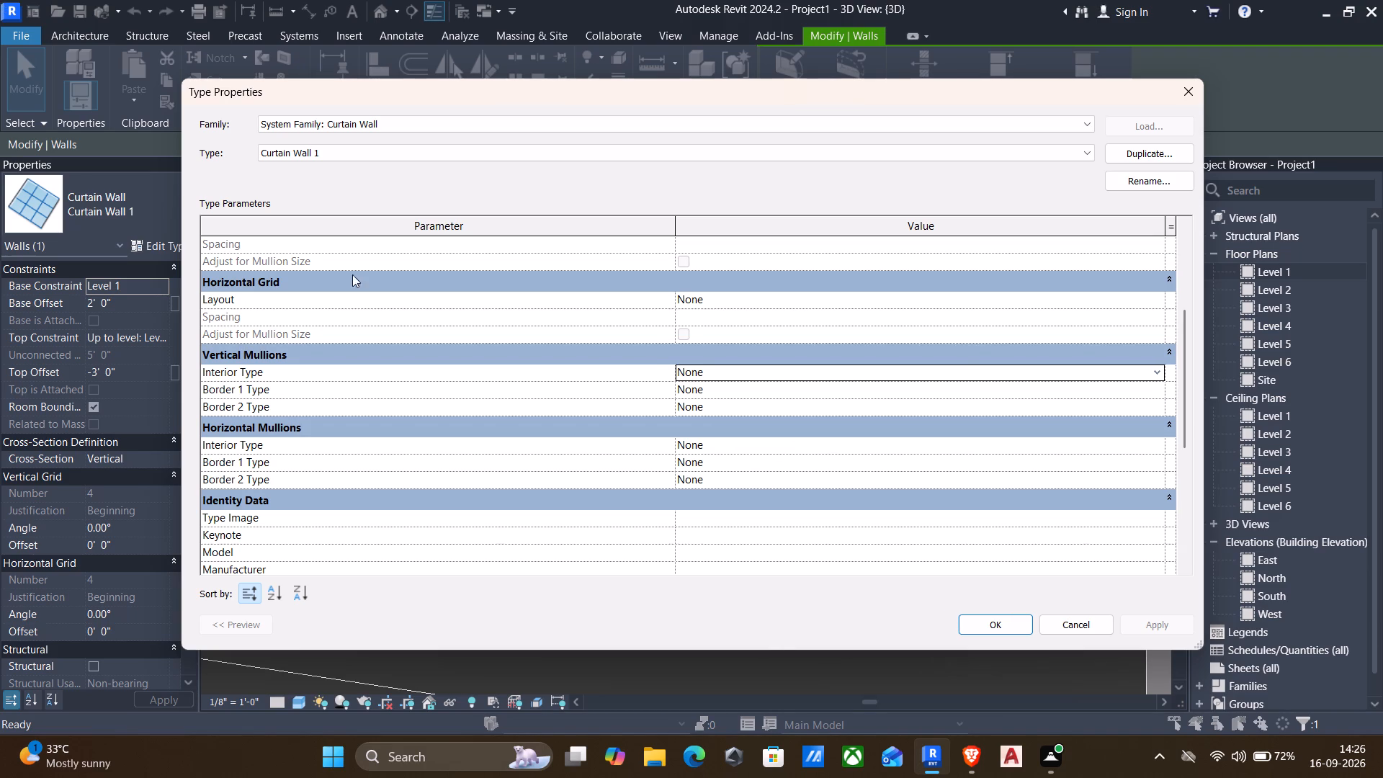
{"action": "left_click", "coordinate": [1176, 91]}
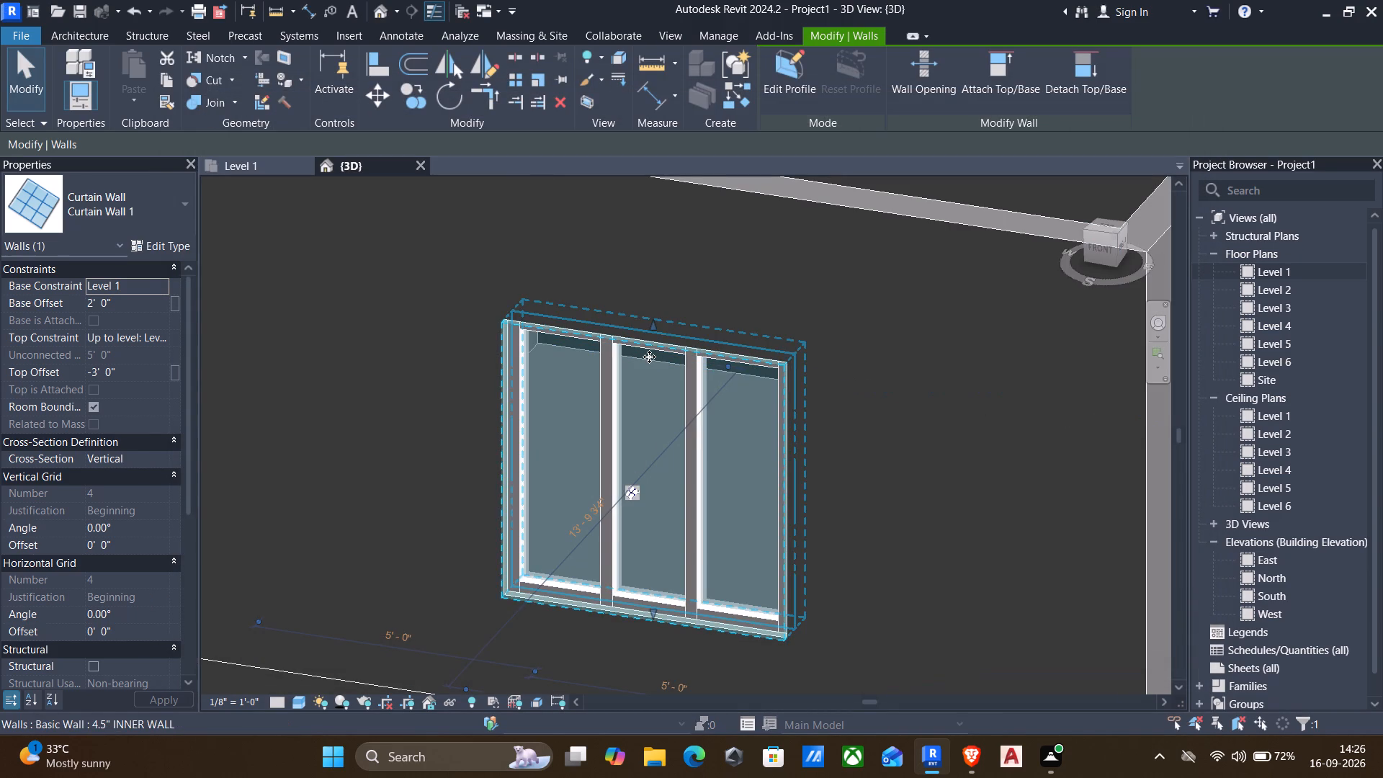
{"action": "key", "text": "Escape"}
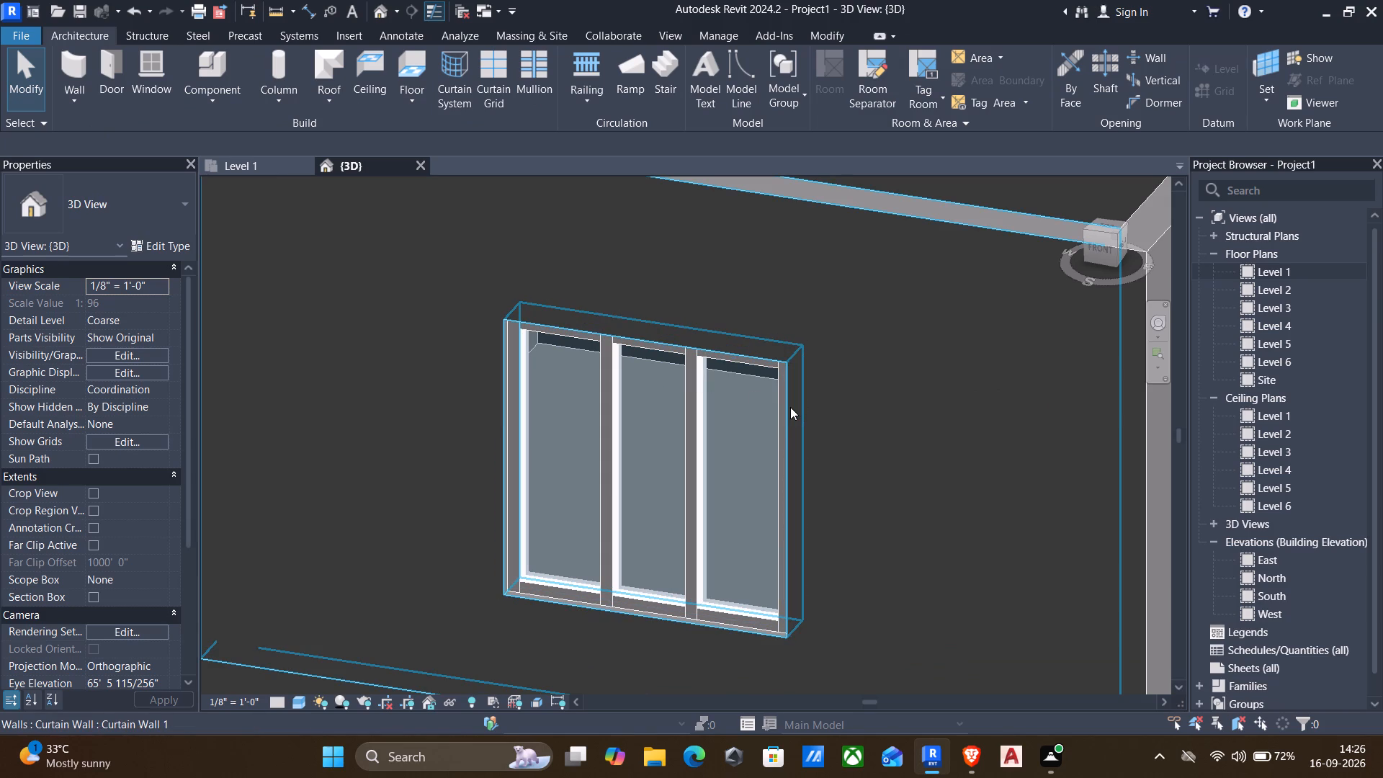
Open the curtain wall's type properties and open the vertical mullions' Border 1 Type for editing.
{"action": "left_click", "coordinate": [783, 402]}
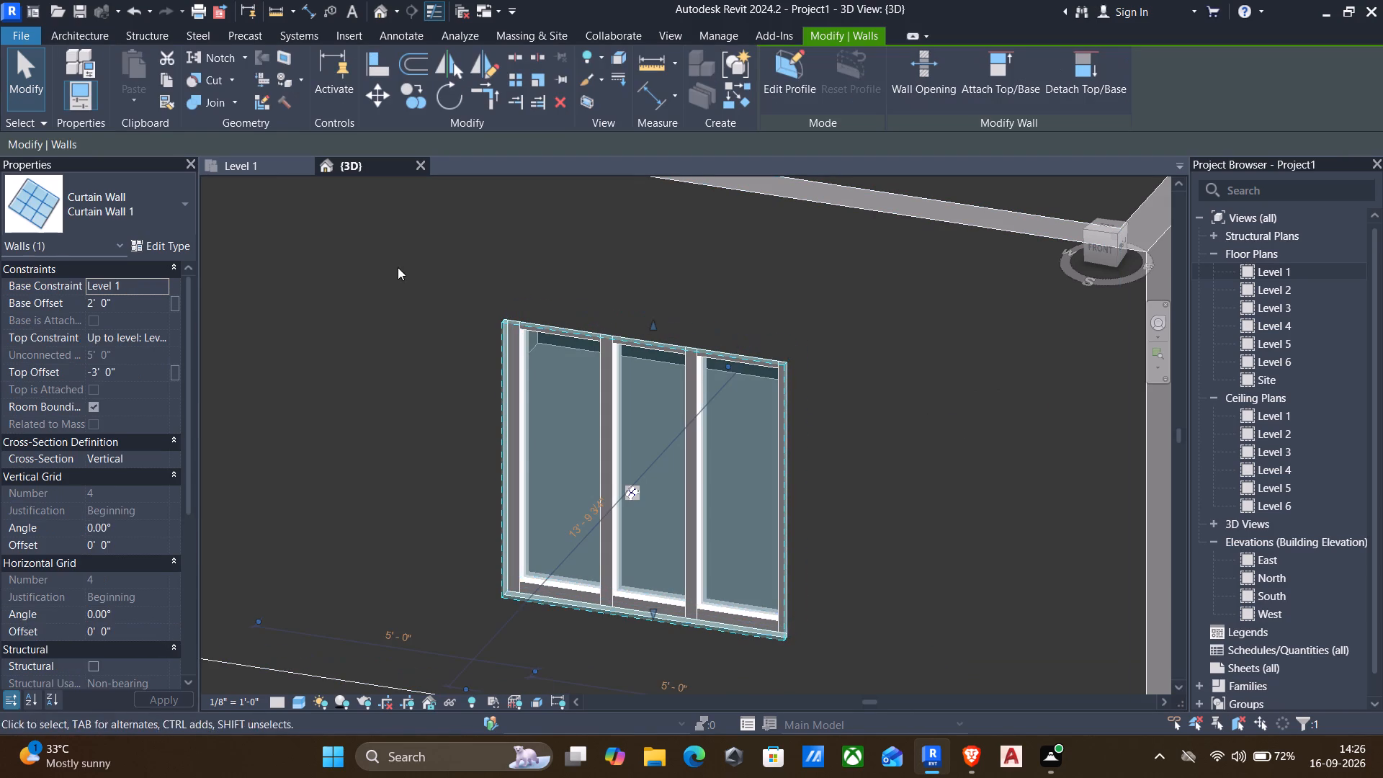
{"action": "left_click", "coordinate": [152, 243]}
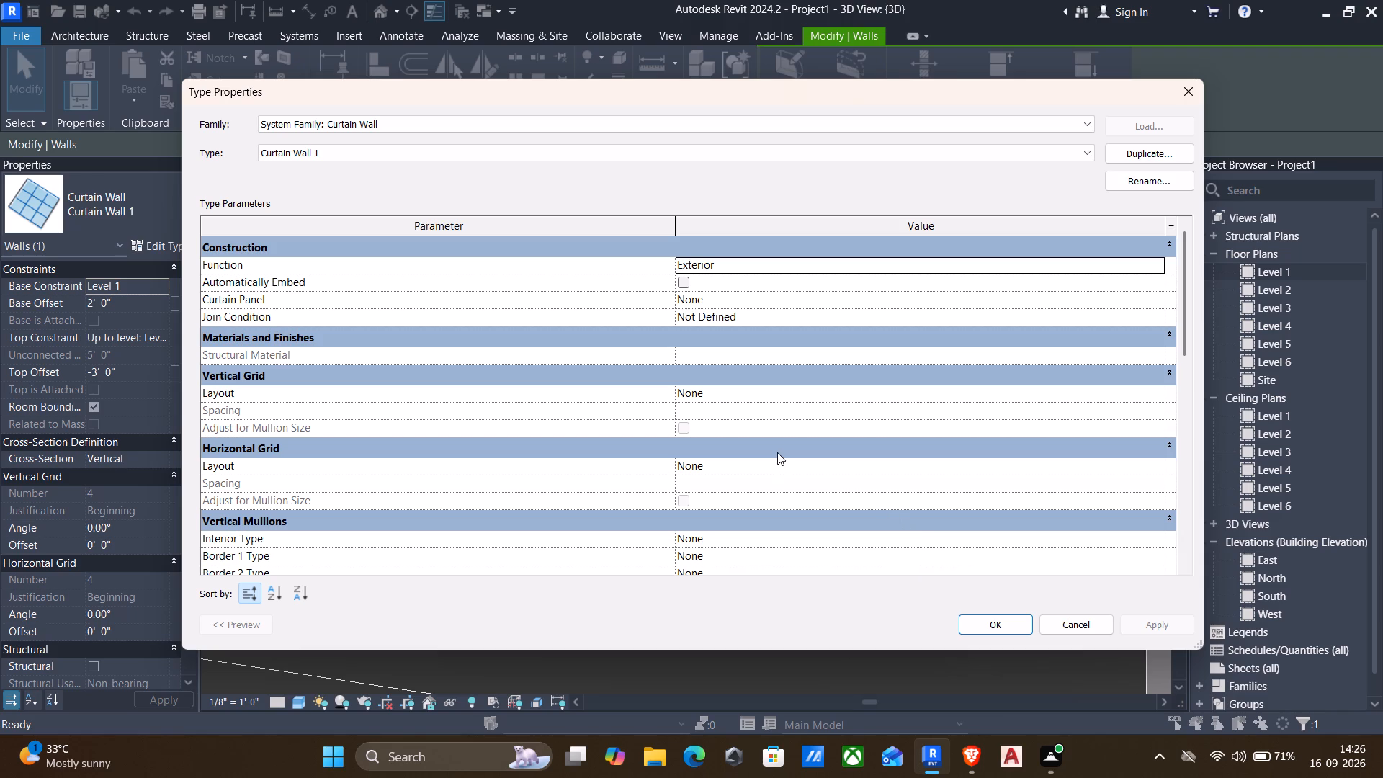
{"action": "scroll", "coordinate": [784, 465], "scroll_direction": "down", "scroll_amount": 3}
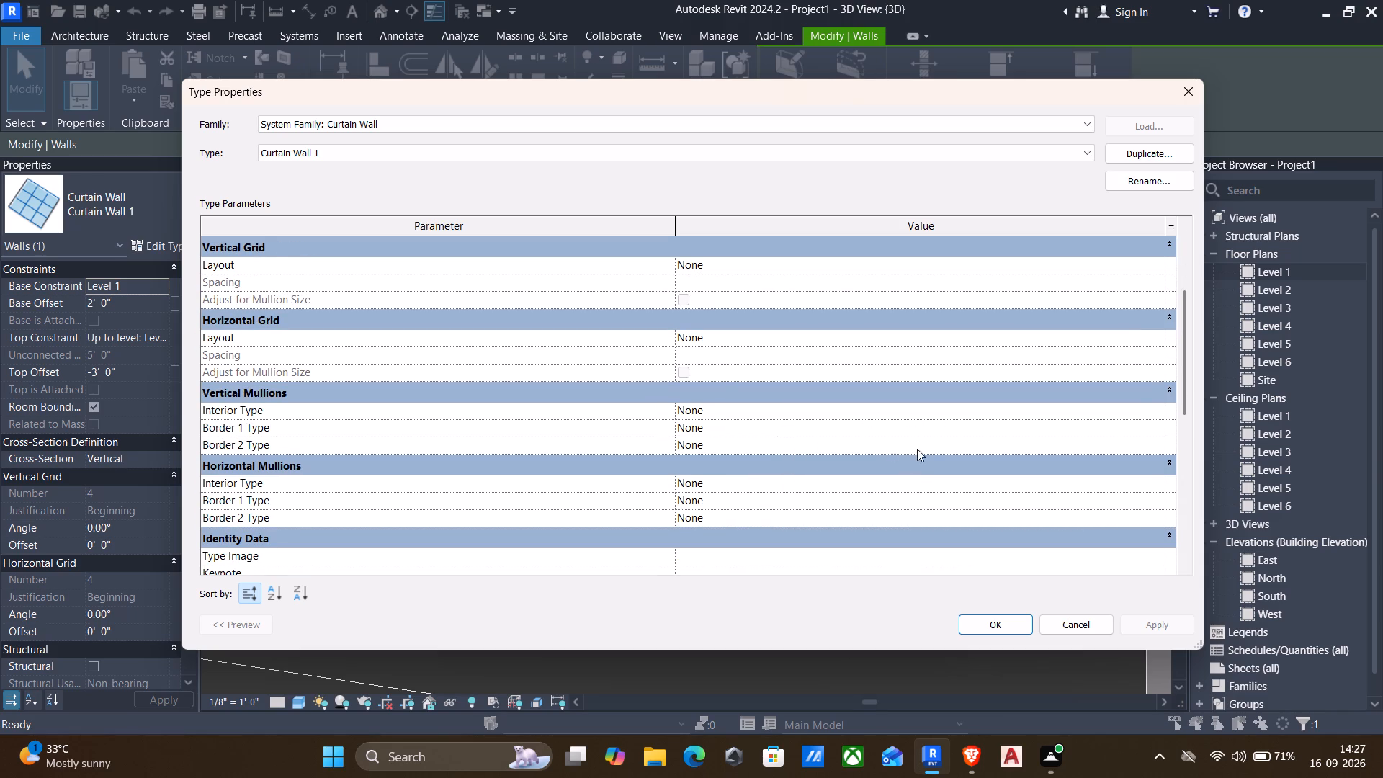
{"action": "left_click", "coordinate": [925, 426]}
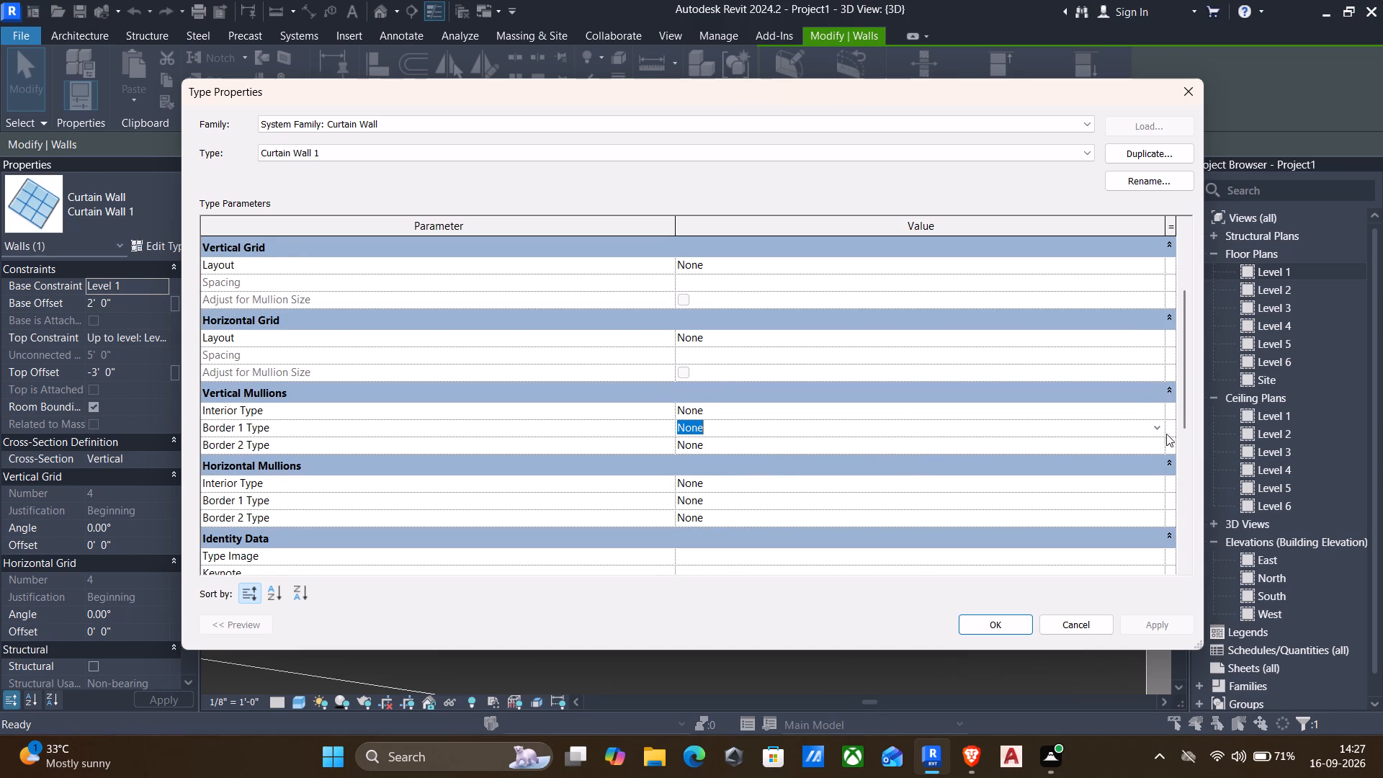
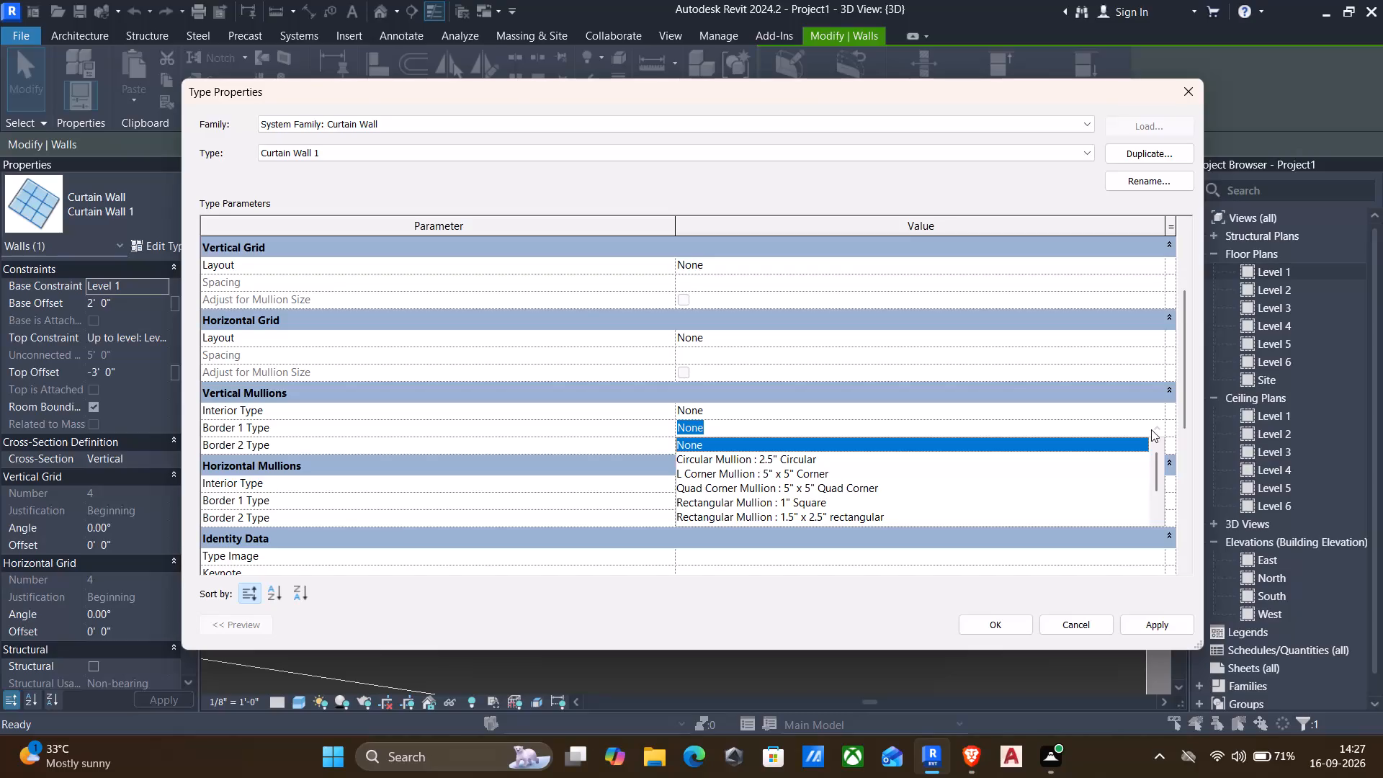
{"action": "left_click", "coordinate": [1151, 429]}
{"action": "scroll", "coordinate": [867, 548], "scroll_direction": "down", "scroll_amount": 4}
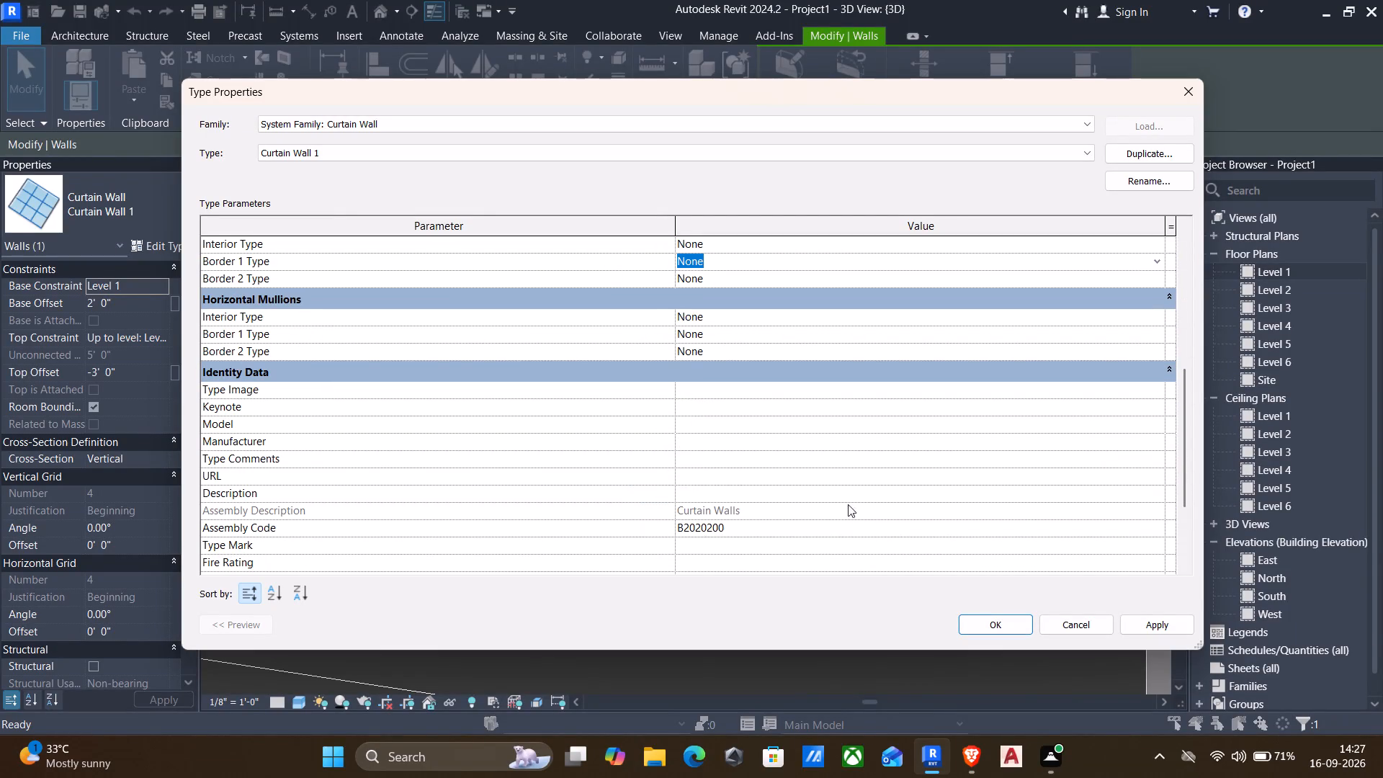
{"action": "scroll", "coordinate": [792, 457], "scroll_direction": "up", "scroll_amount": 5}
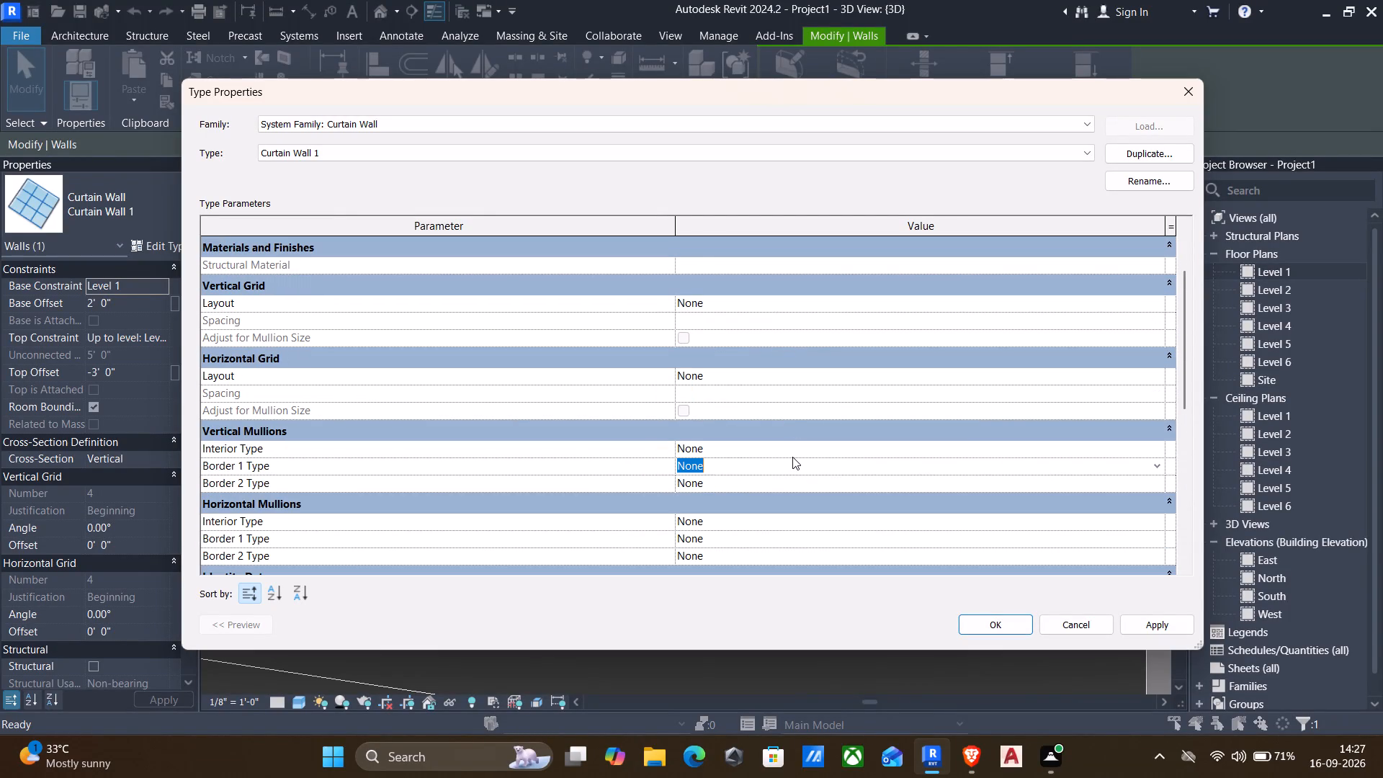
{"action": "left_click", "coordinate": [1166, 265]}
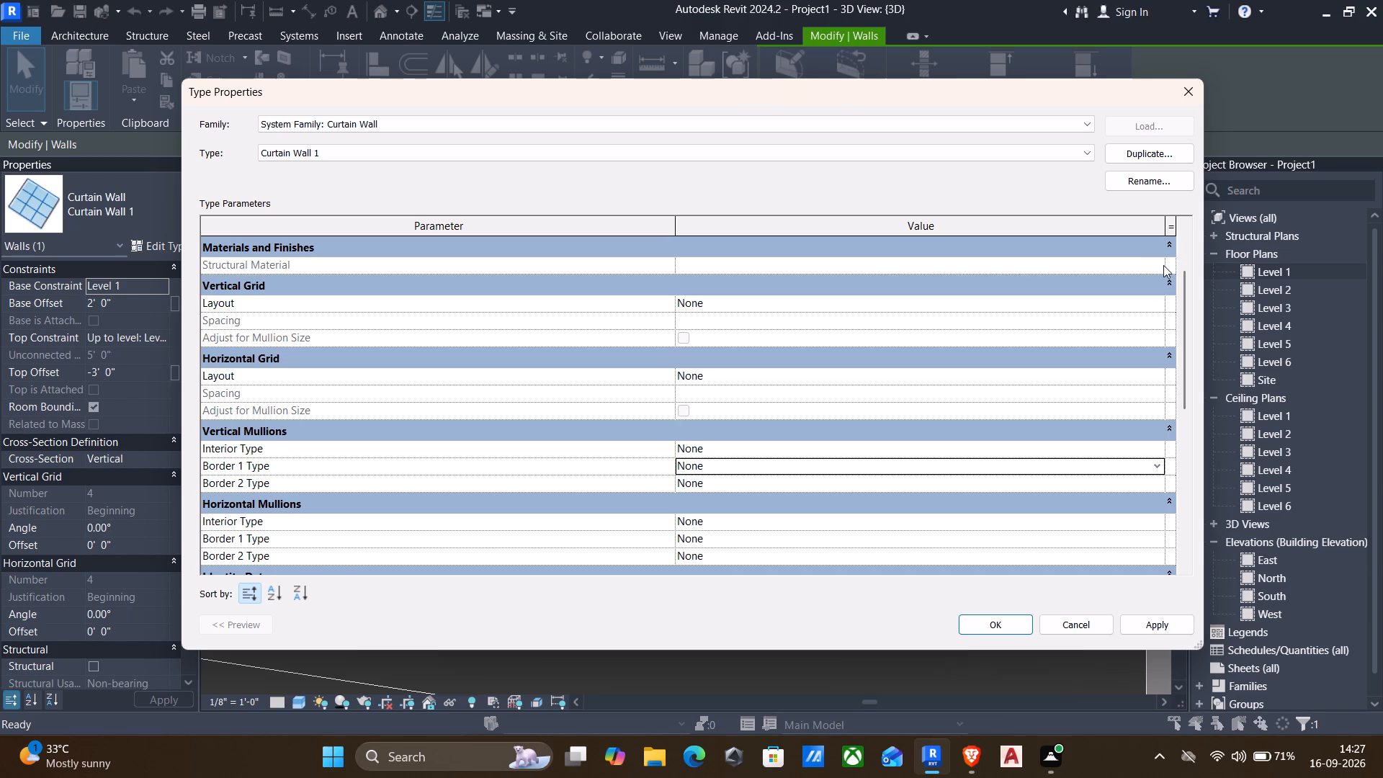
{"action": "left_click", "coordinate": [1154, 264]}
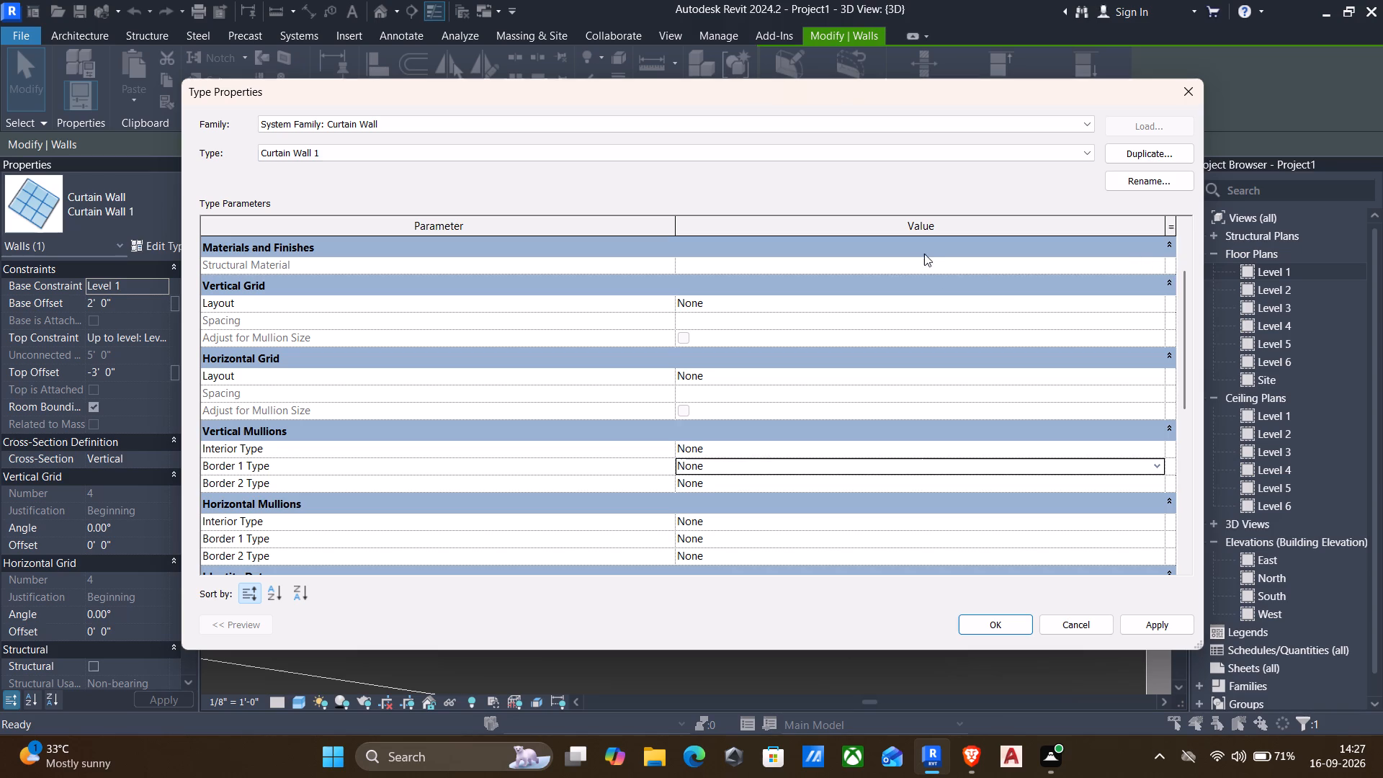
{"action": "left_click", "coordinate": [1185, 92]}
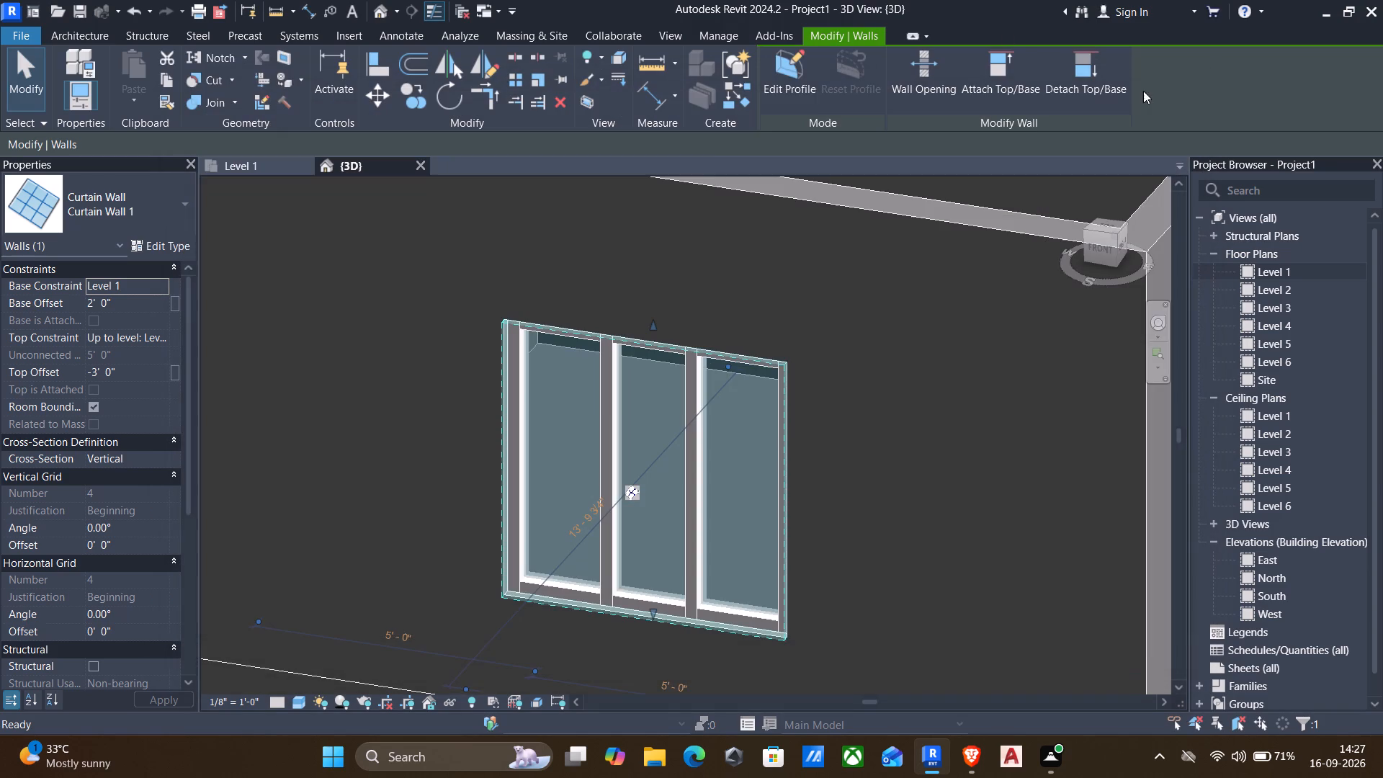
Browse the project's families and expand the Curtain Wall Mullions category to examine the available mullion families.
{"action": "scroll", "coordinate": [1261, 407], "scroll_direction": "down", "scroll_amount": 7}
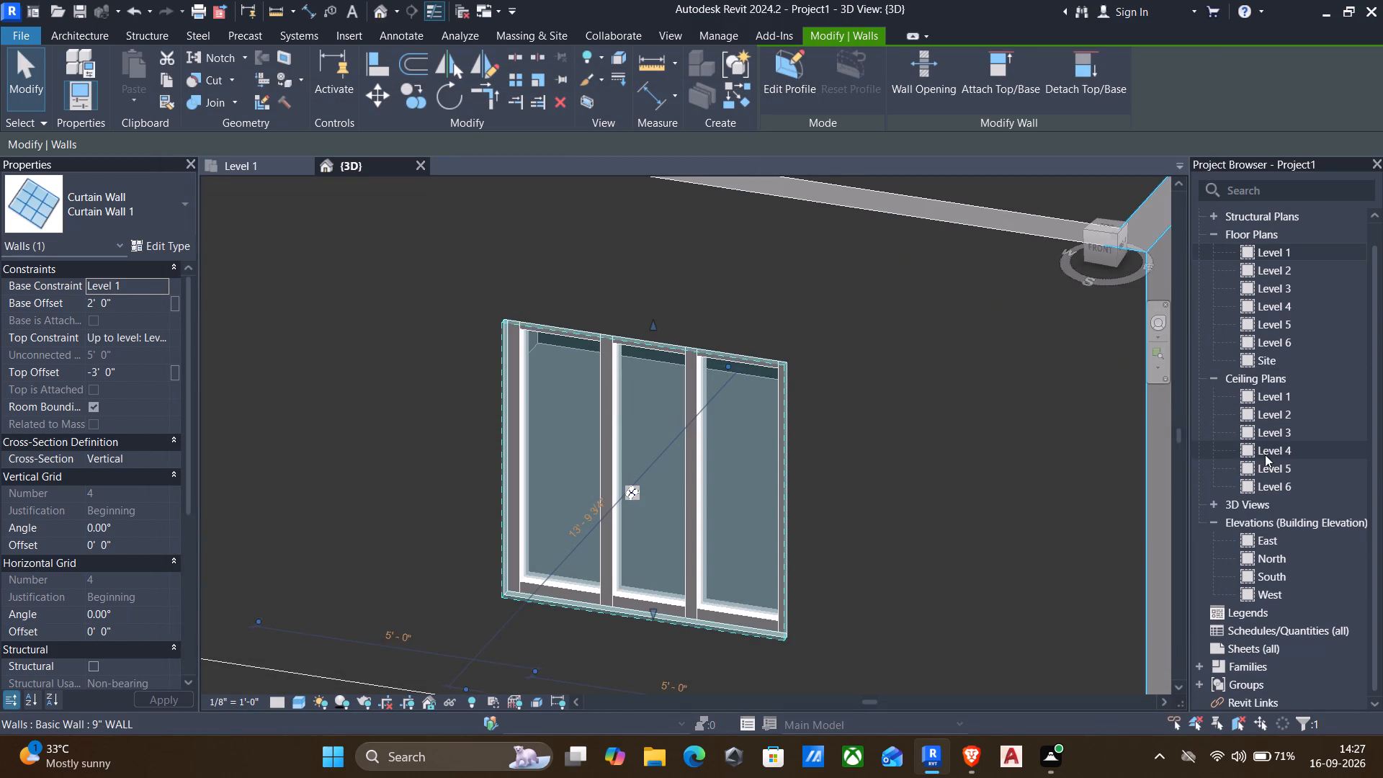
{"action": "scroll", "coordinate": [1271, 478], "scroll_direction": "down", "scroll_amount": 3}
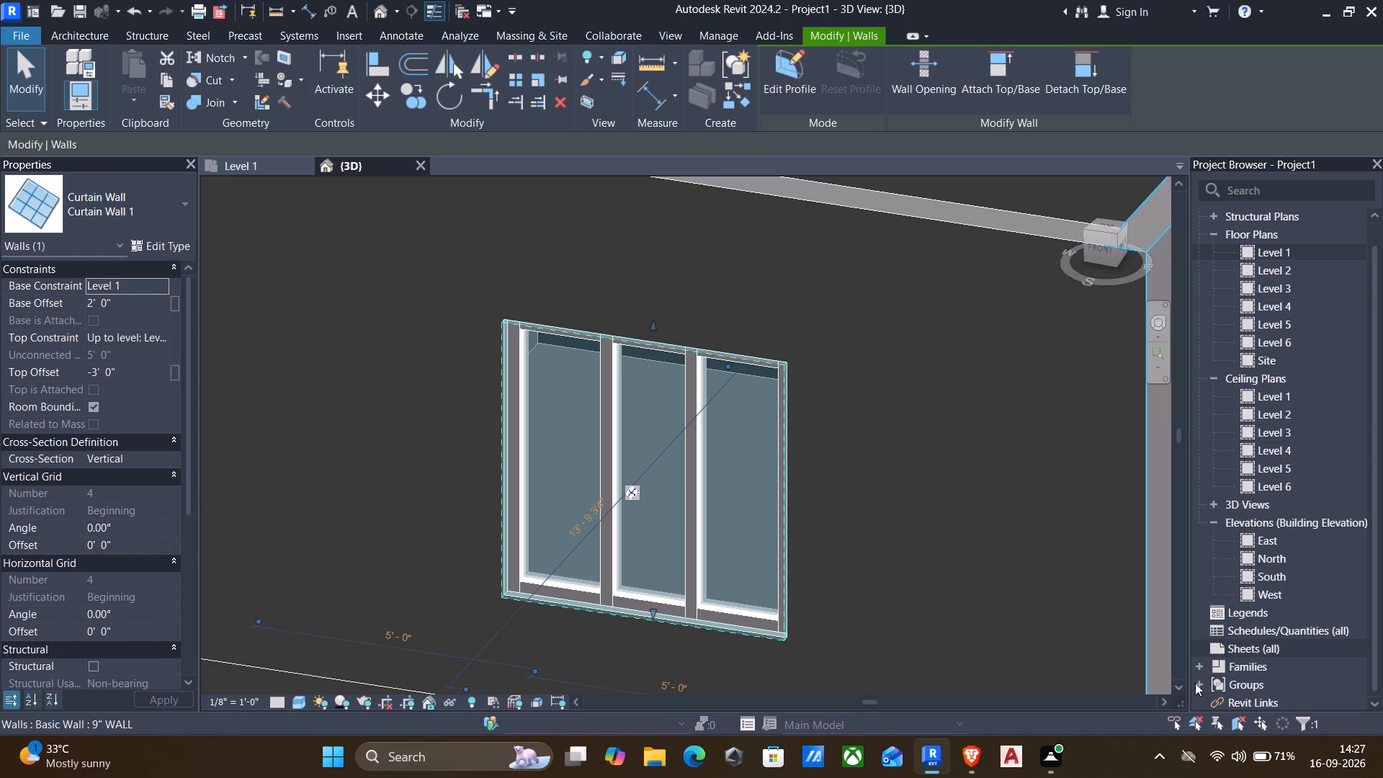
{"action": "left_click", "coordinate": [1199, 666]}
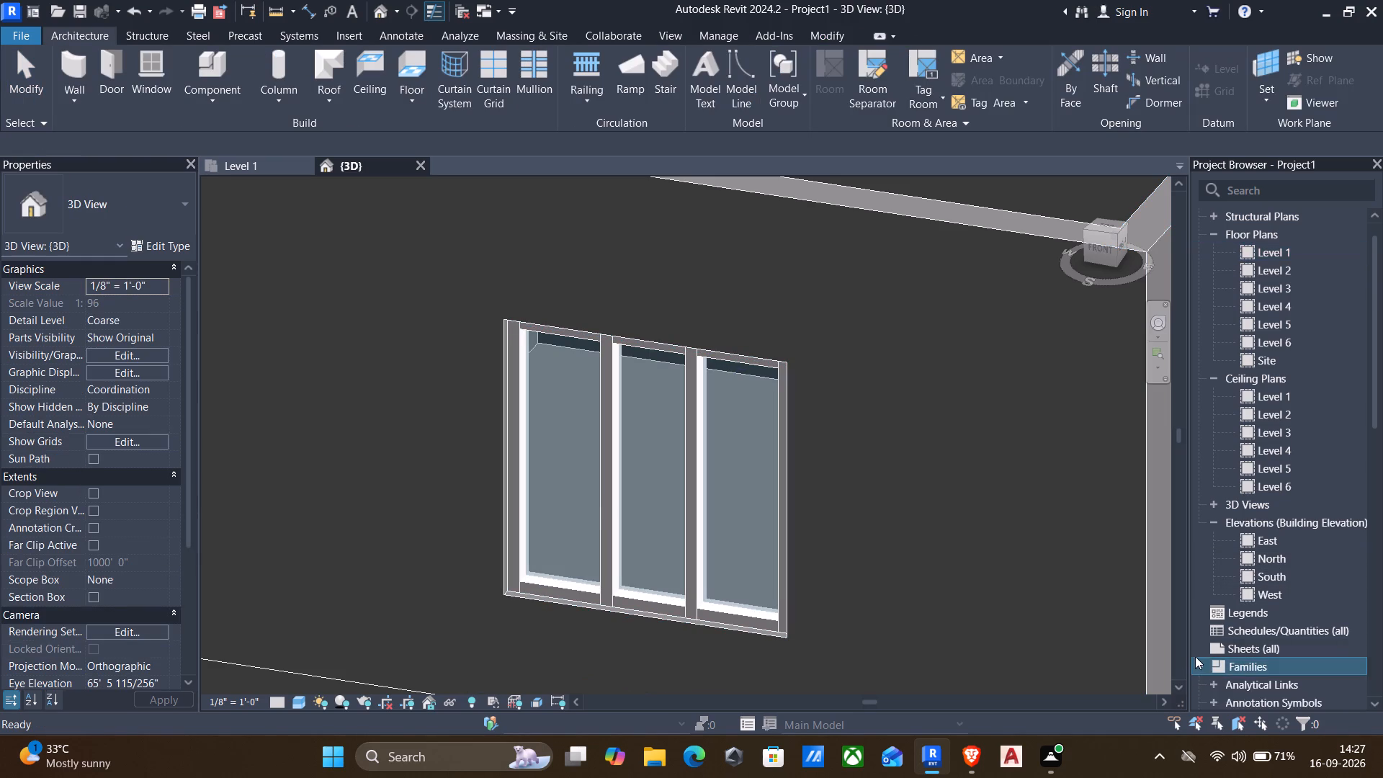
{"action": "scroll", "coordinate": [1236, 622], "scroll_direction": "down", "scroll_amount": 6}
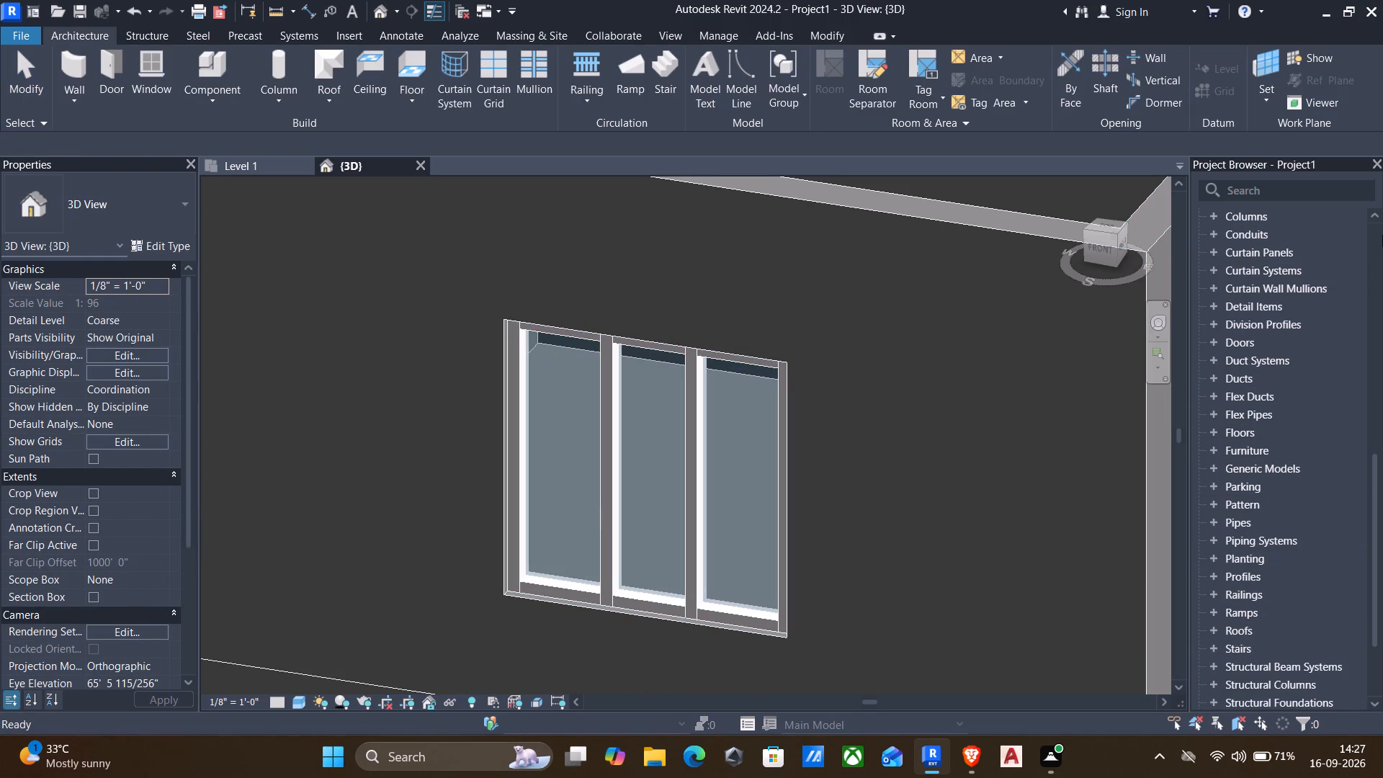
{"action": "left_click", "coordinate": [1207, 286]}
{"action": "left_click", "coordinate": [1221, 287]}
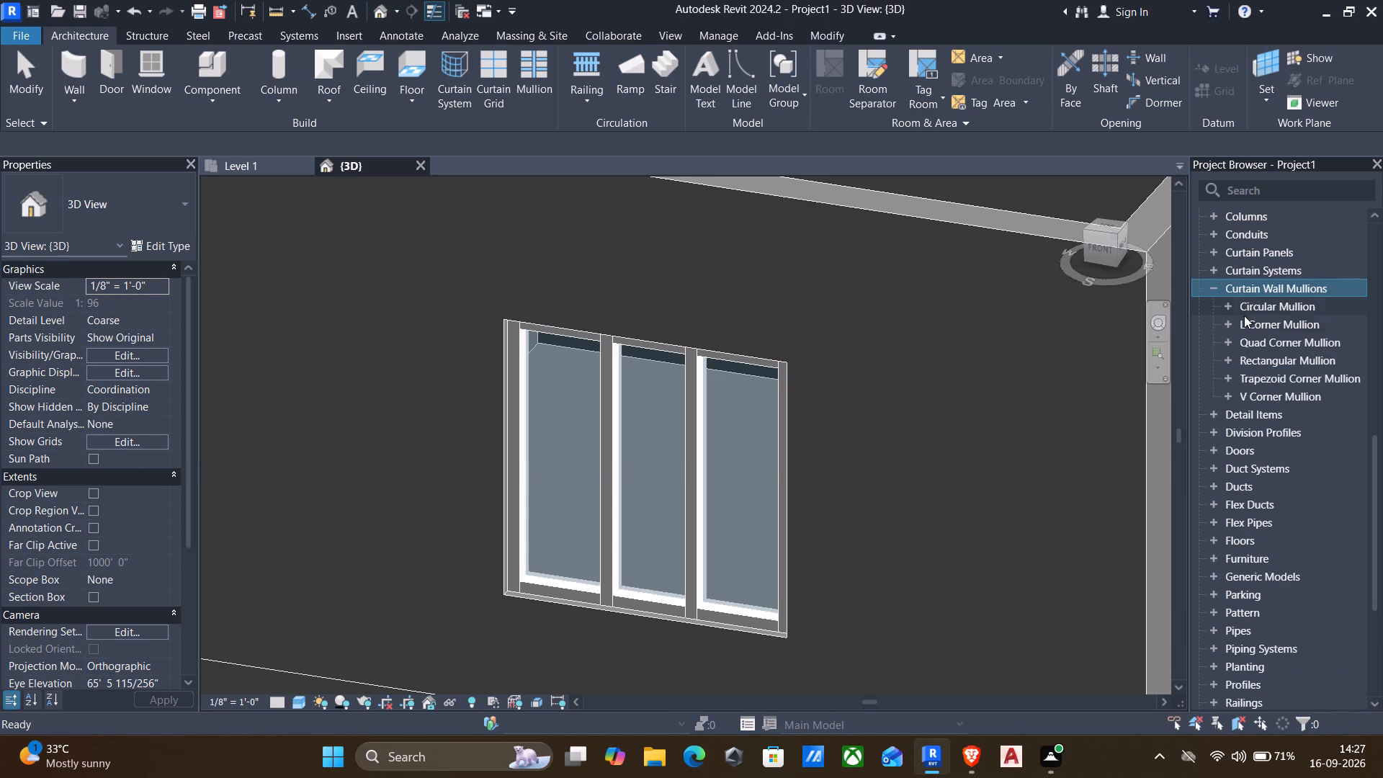
Set the Curtain Wall 1 type's vertical mullion Border 1 and Border 2 types to Rectangular Mullion : 1" Square.
{"action": "left_click", "coordinate": [583, 338]}
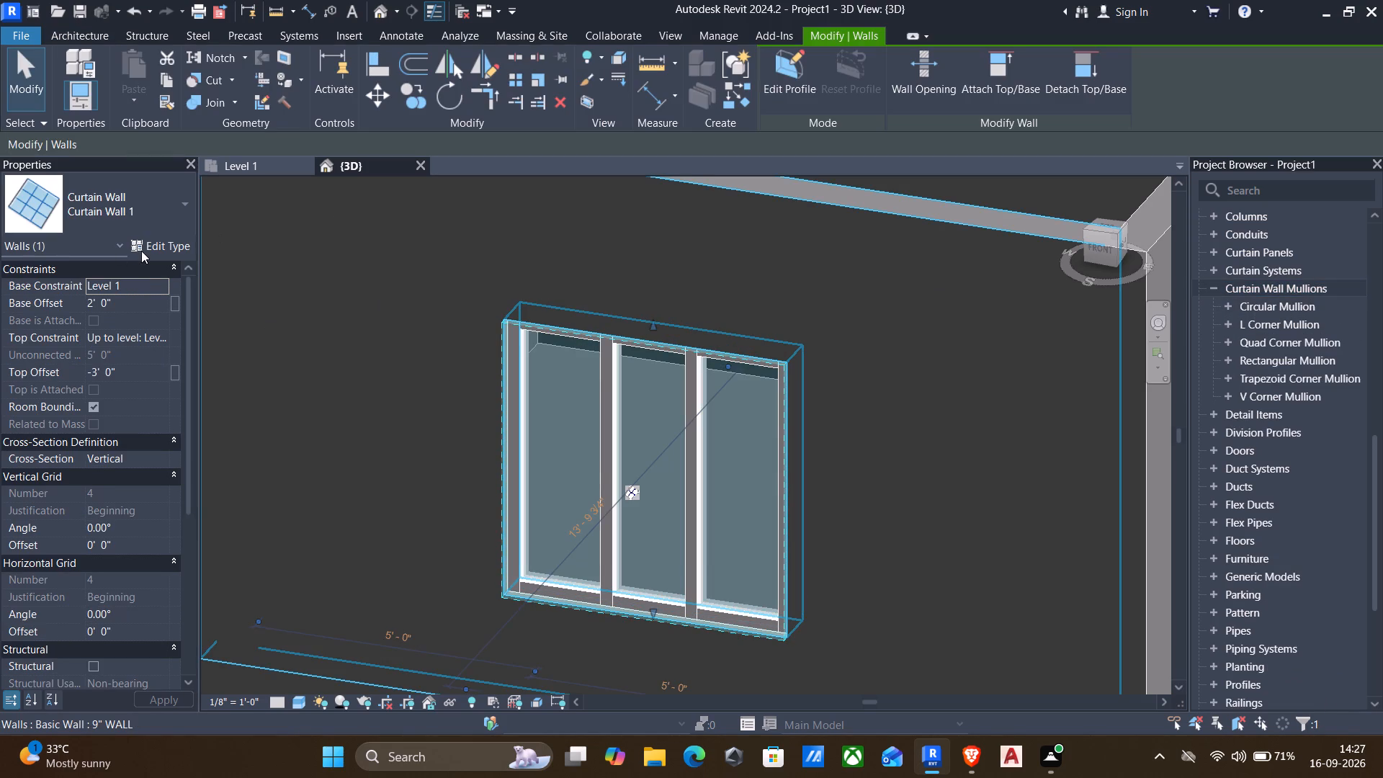
{"action": "left_click", "coordinate": [141, 251]}
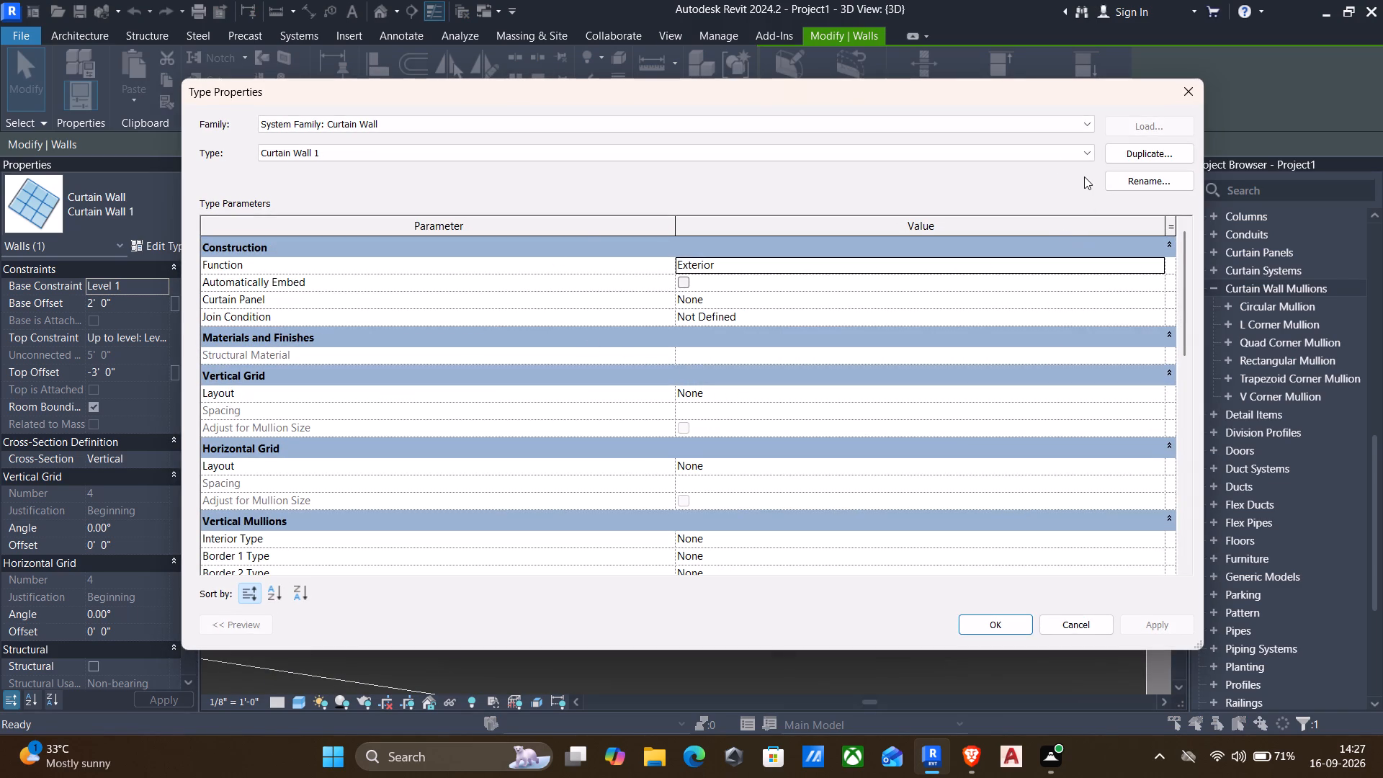
{"action": "left_click", "coordinate": [1086, 154]}
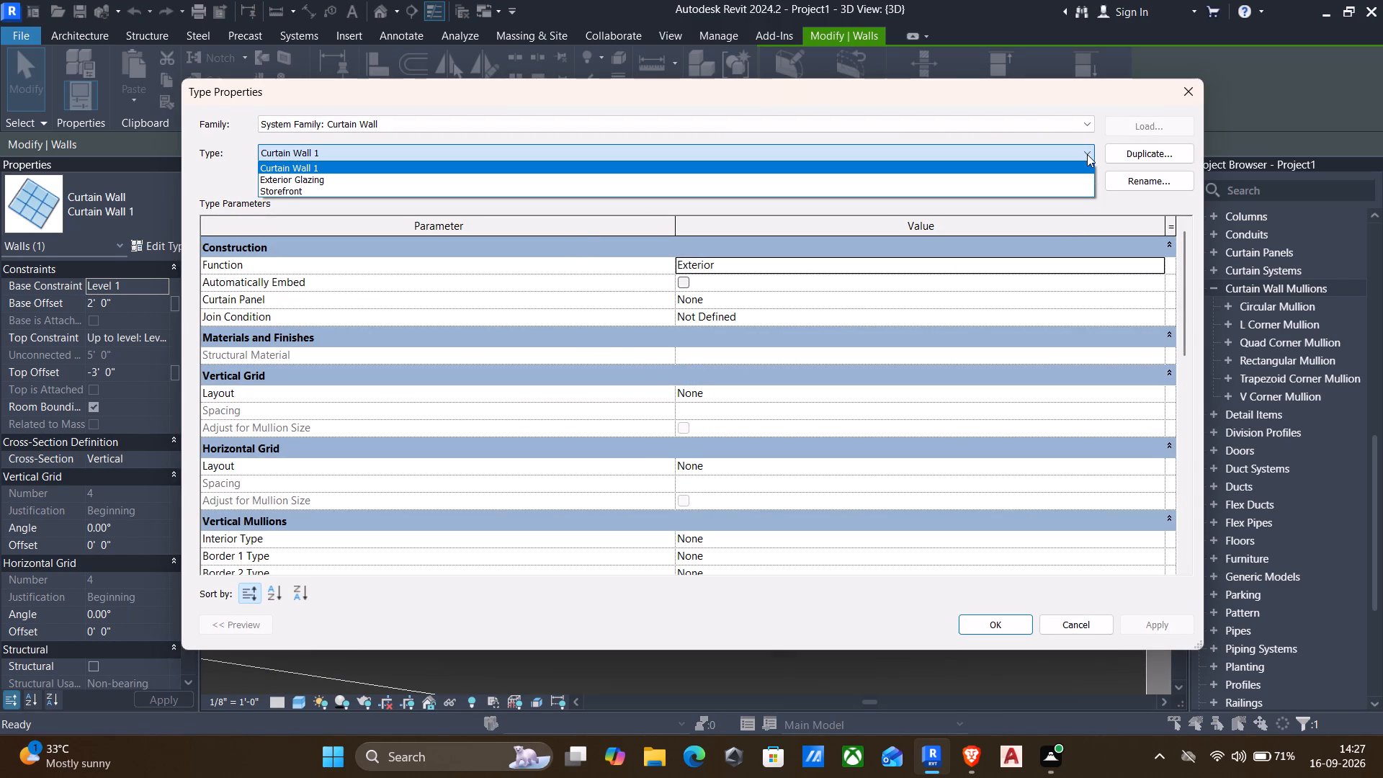
{"action": "left_click", "coordinate": [1087, 154]}
{"action": "scroll", "coordinate": [977, 337], "scroll_direction": "down", "scroll_amount": 4}
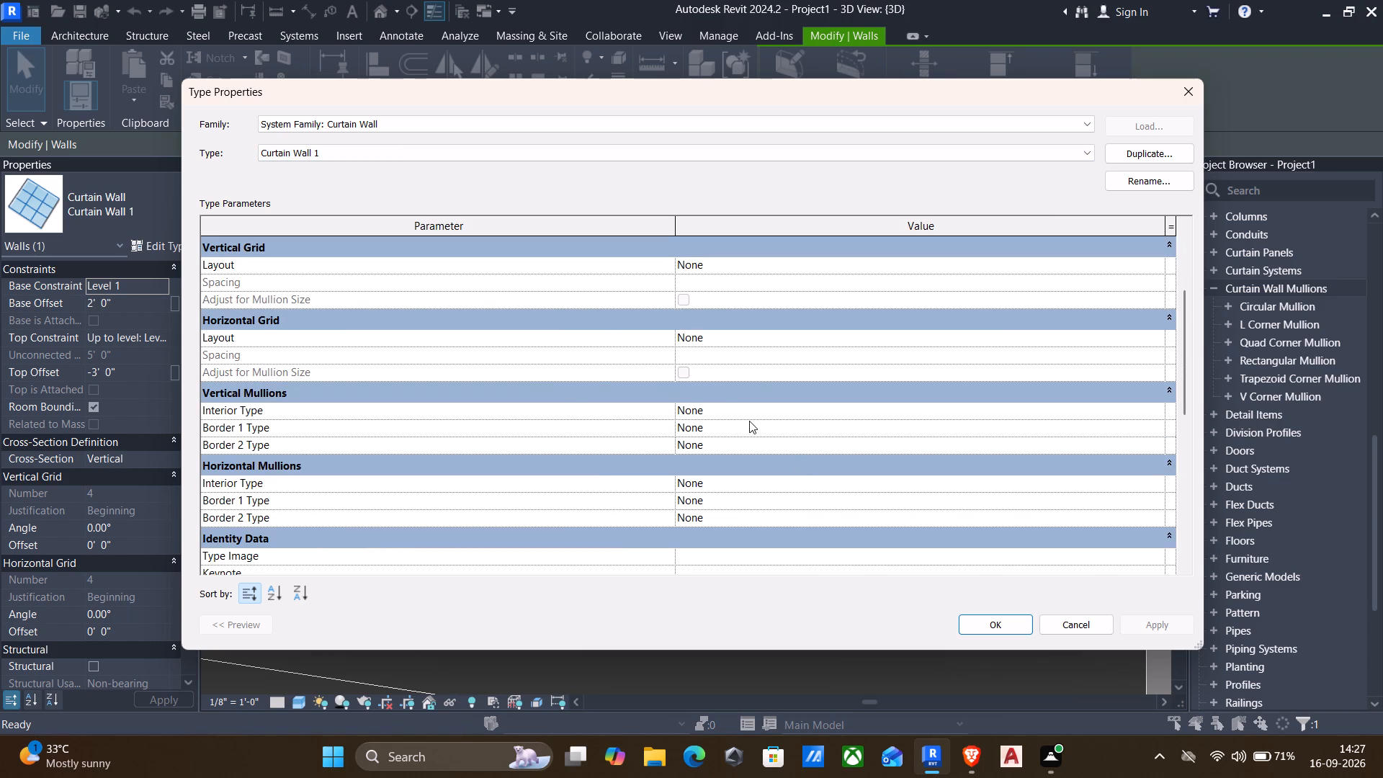
{"action": "left_click", "coordinate": [1155, 390]}
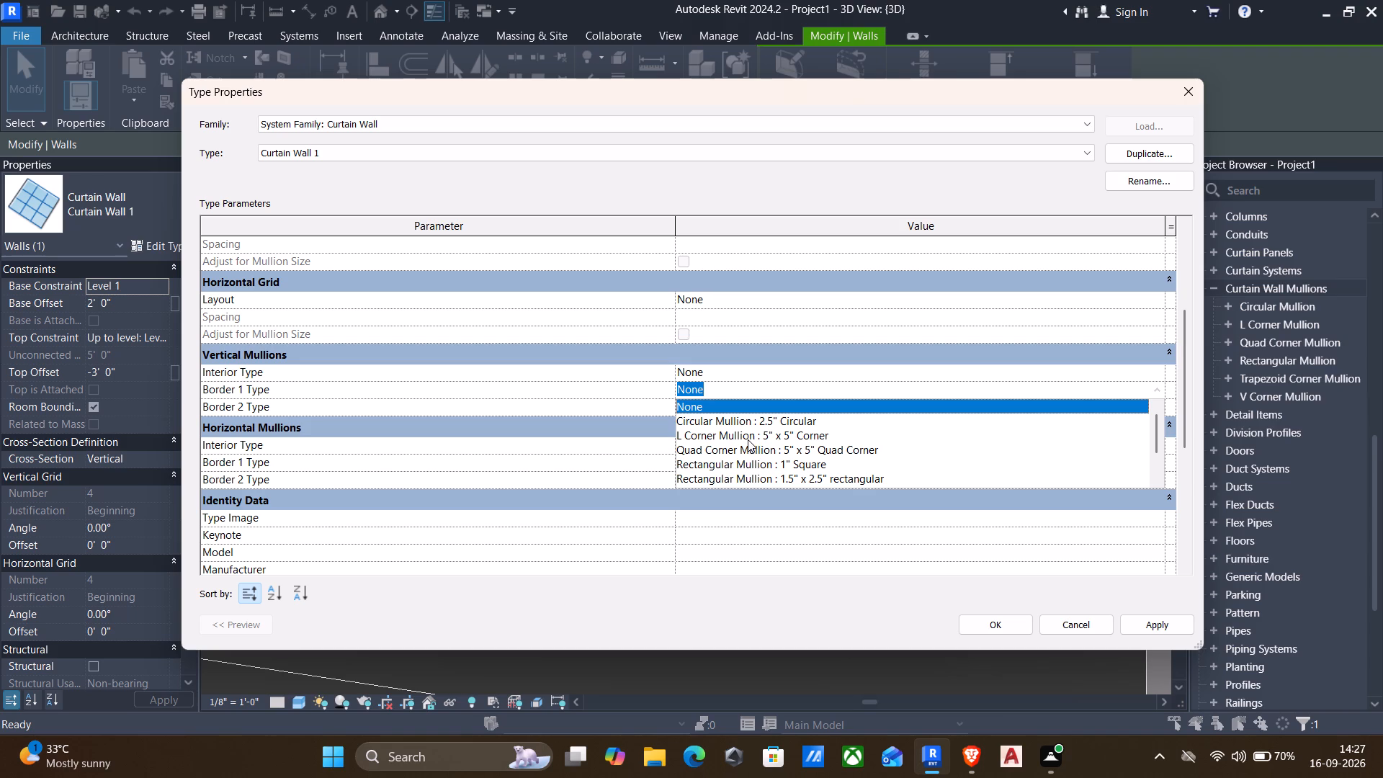
{"action": "left_click", "coordinate": [744, 461]}
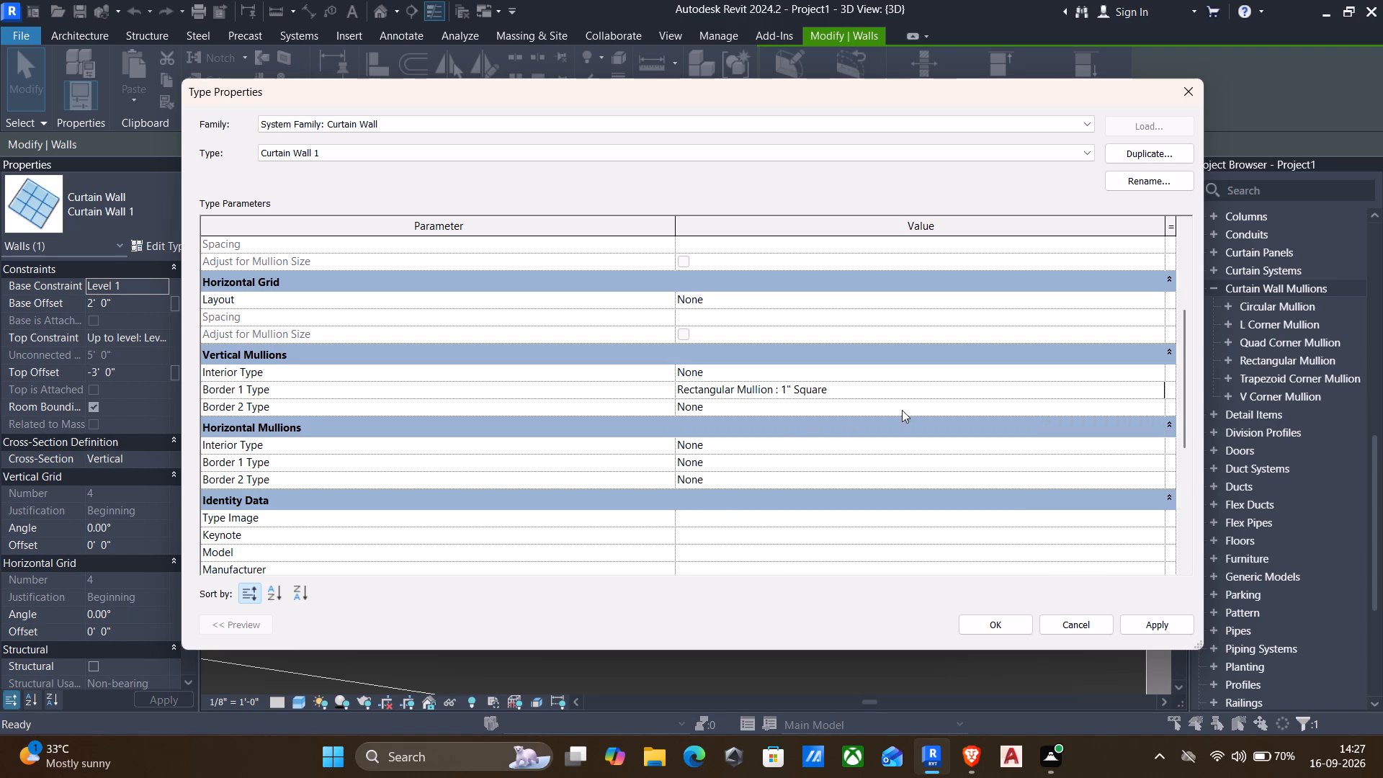
{"action": "left_click", "coordinate": [1122, 408]}
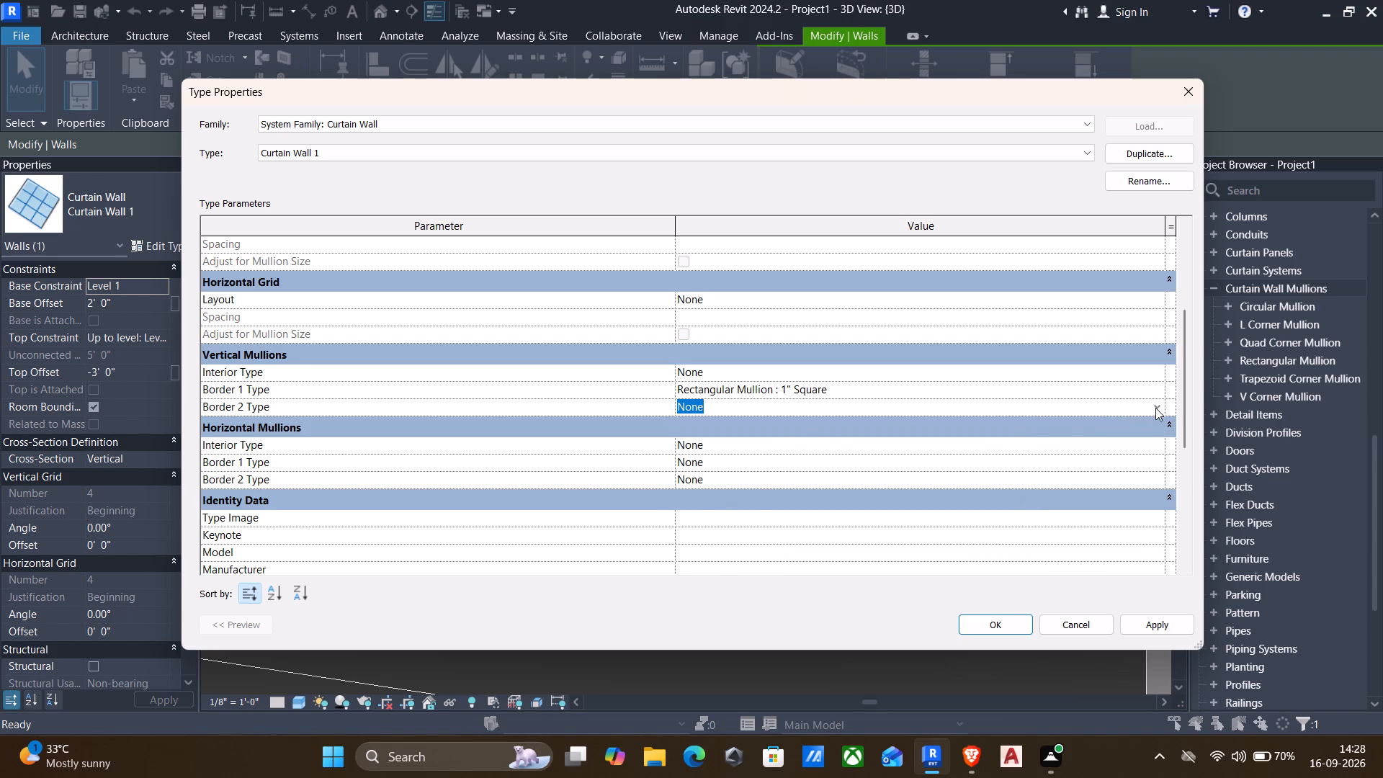
{"action": "left_click", "coordinate": [1155, 408]}
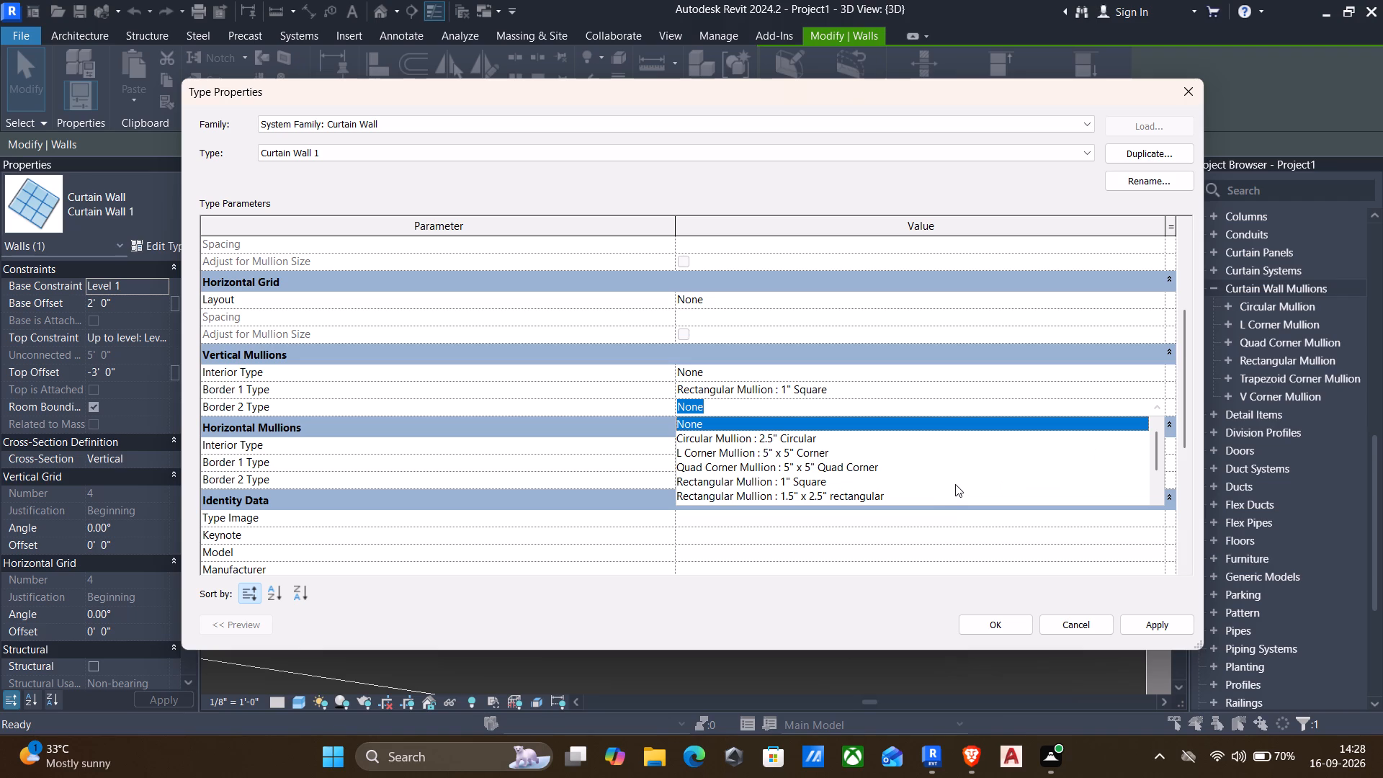
{"action": "left_click_drag", "start_coordinate": [760, 479], "coordinate": [764, 487]}
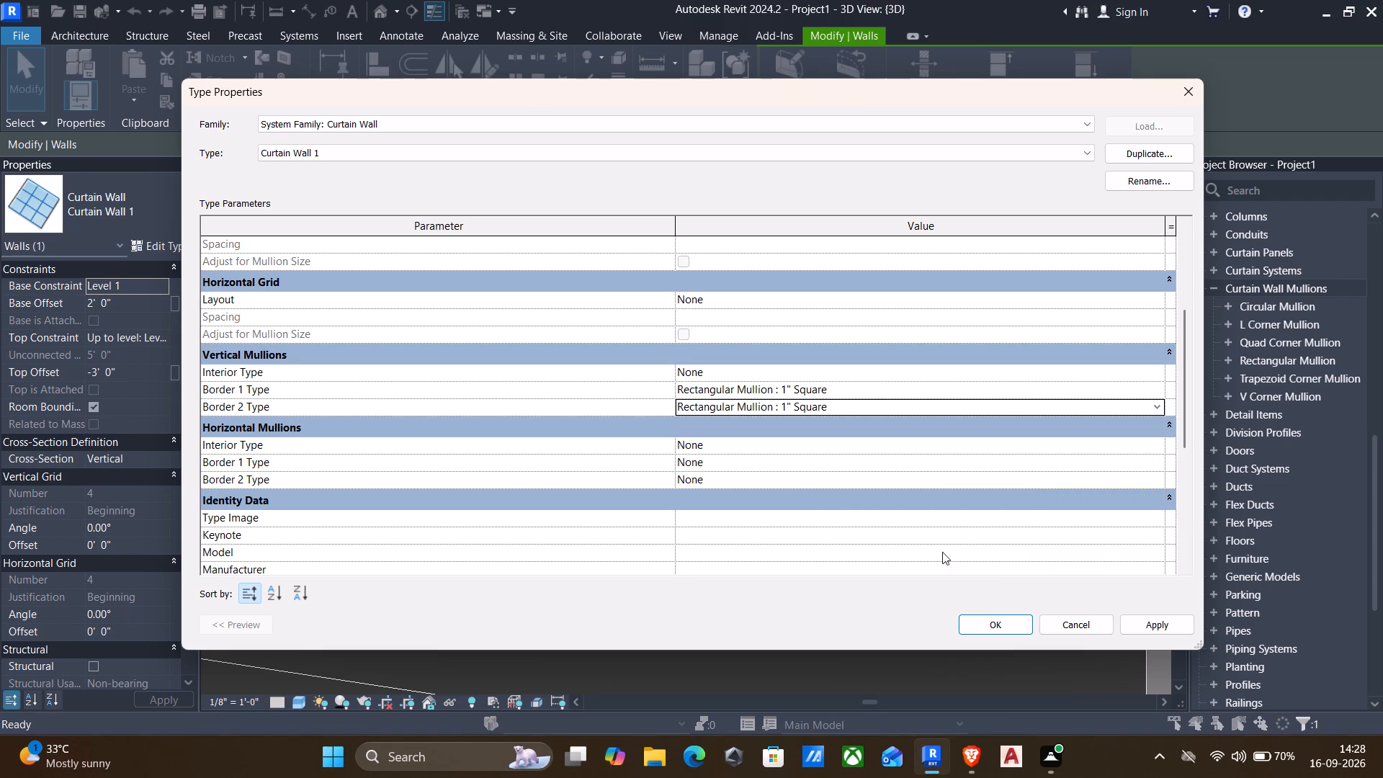
{"action": "left_click", "coordinate": [1163, 629]}
{"action": "left_click", "coordinate": [995, 622]}
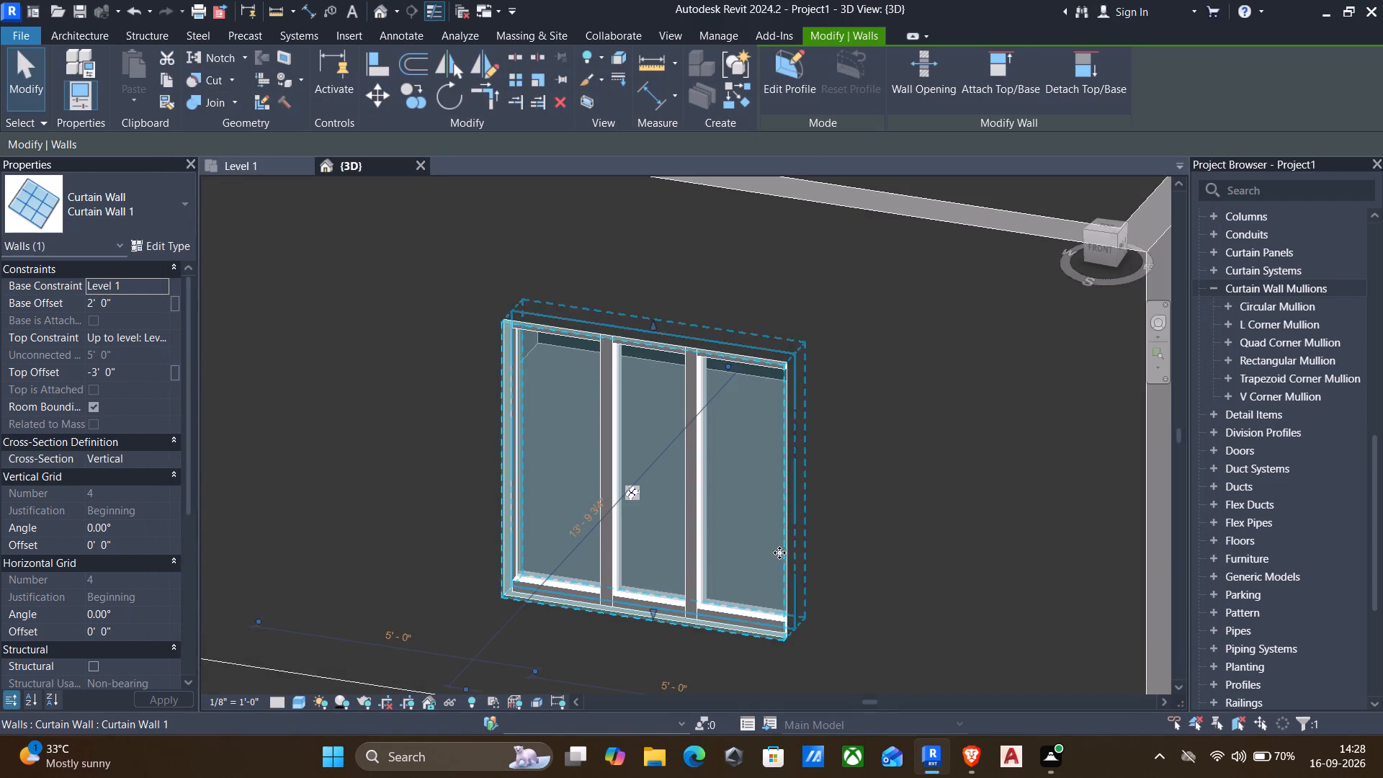
{"action": "key", "text": "Escape"}
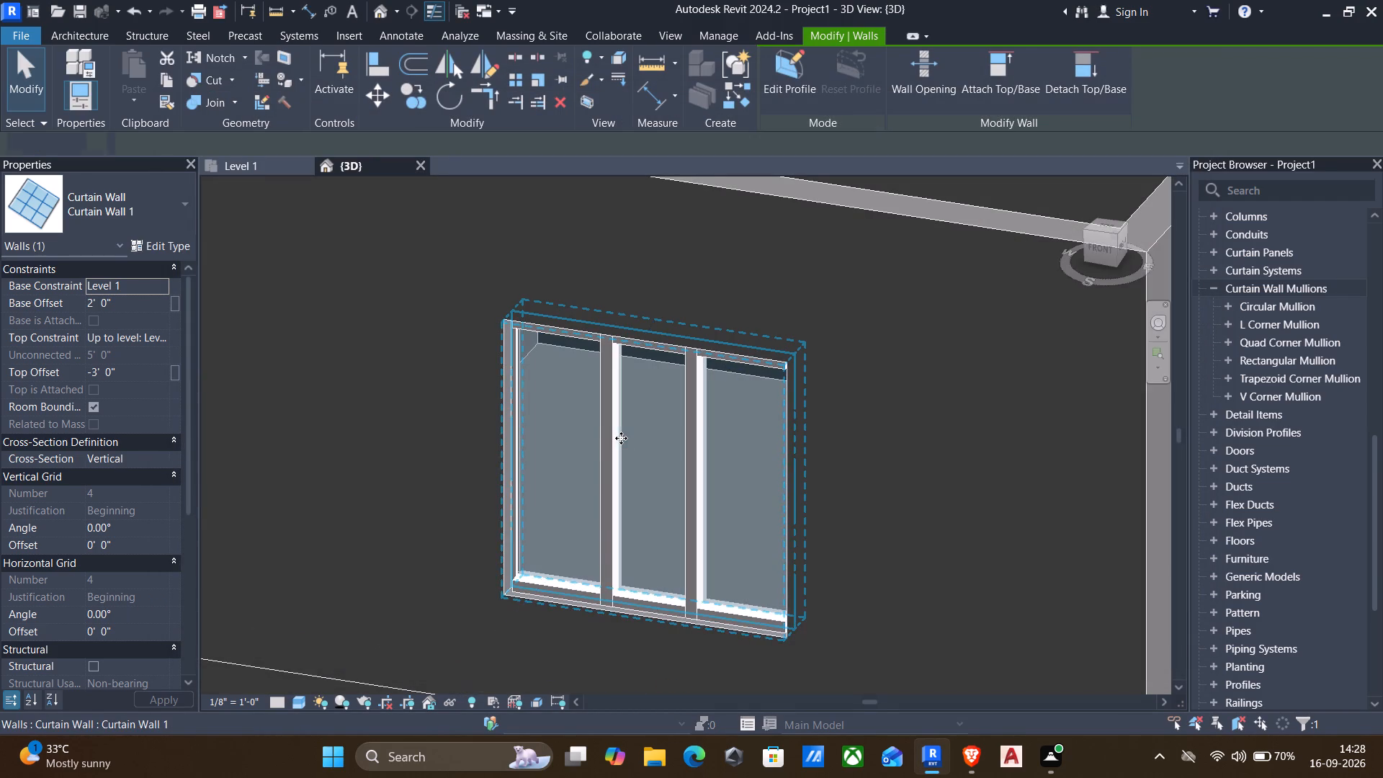
Examine the border mullions and corners of the curtain-wall window in the south wall from several 3D angles.
{"action": "scroll", "coordinate": [550, 403], "scroll_direction": "up", "scroll_amount": 2}
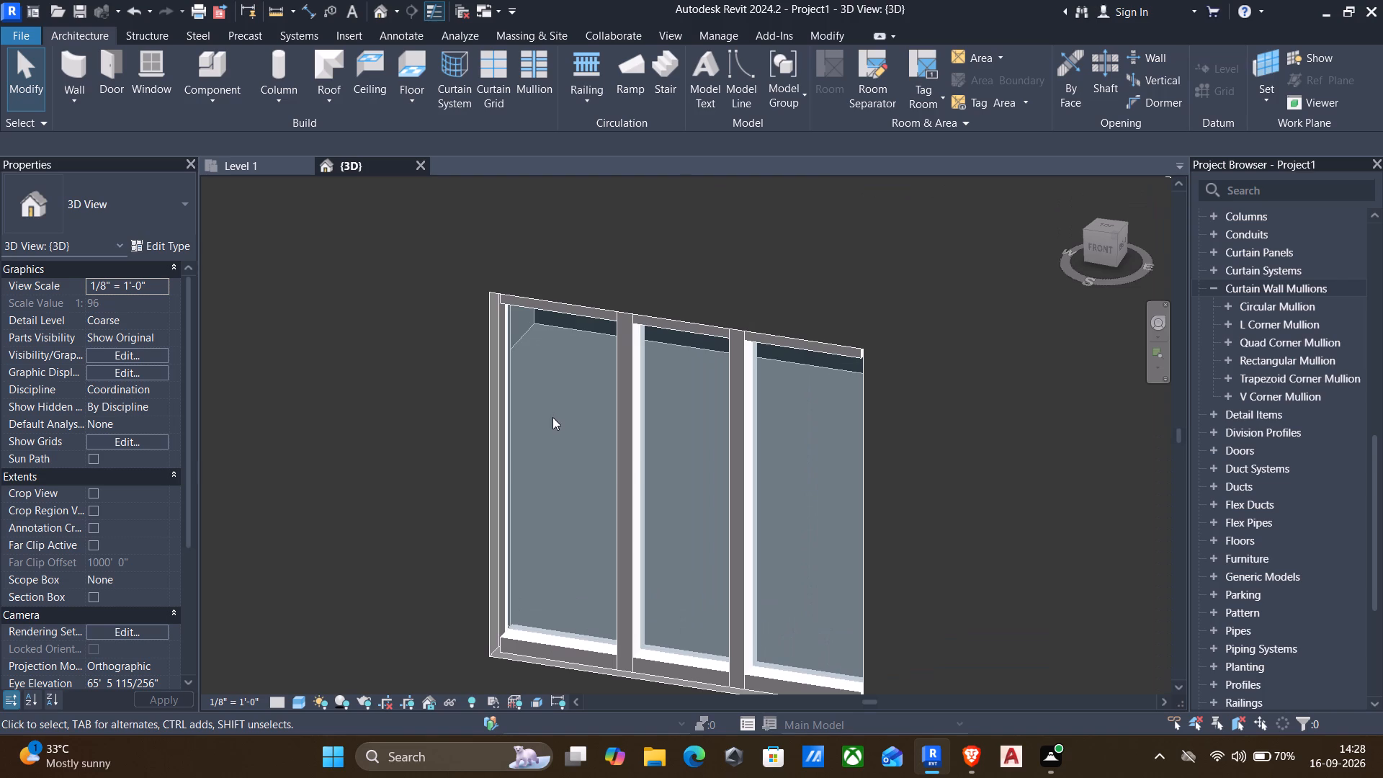
{"action": "middle_click_drag", "start_coordinate": [552, 422], "coordinate": [491, 432], "text": "shift"}
{"action": "scroll", "coordinate": [573, 392], "scroll_direction": "down", "scroll_amount": 2}
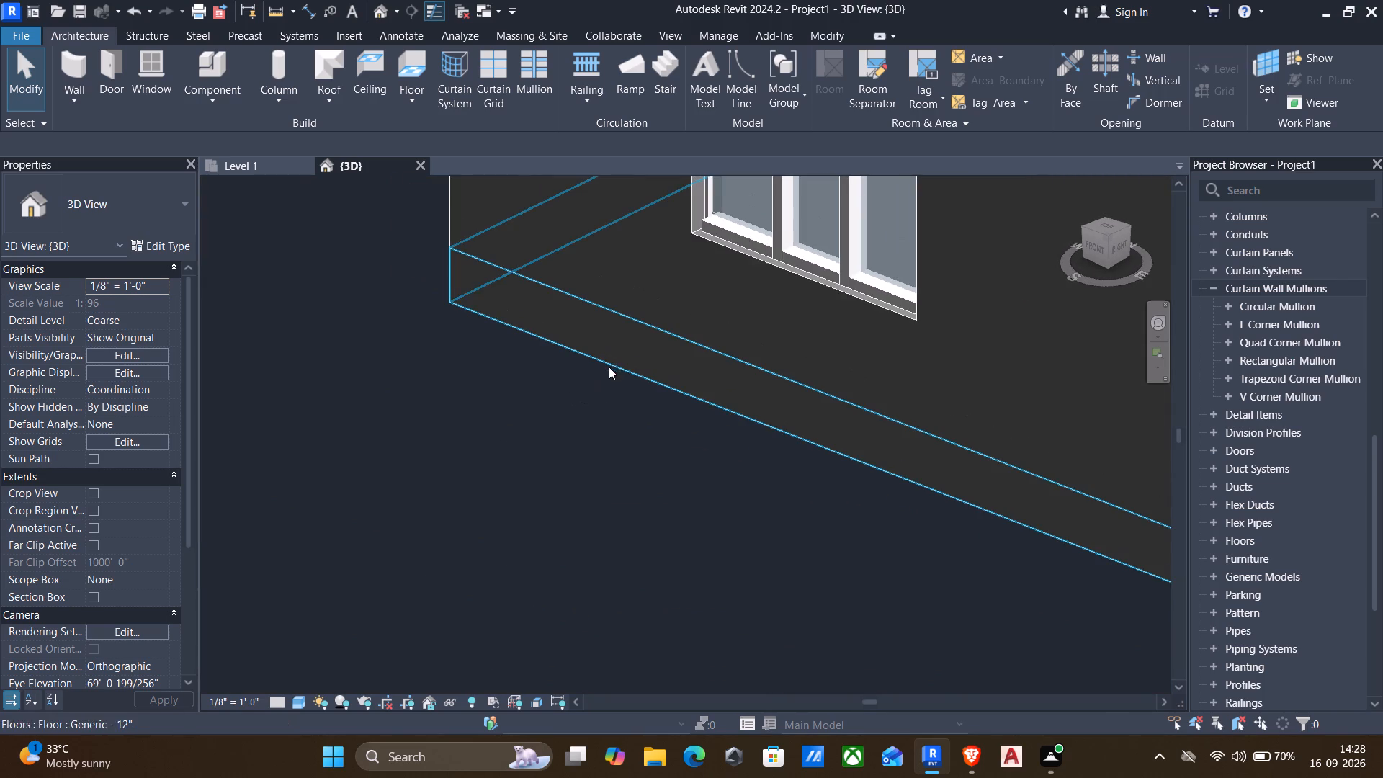
{"action": "middle_click_drag", "start_coordinate": [594, 401], "coordinate": [584, 473]}
{"action": "scroll", "coordinate": [586, 473], "scroll_direction": "down", "scroll_amount": 1}
{"action": "middle_click_drag", "start_coordinate": [587, 473], "coordinate": [640, 469], "text": "shift"}
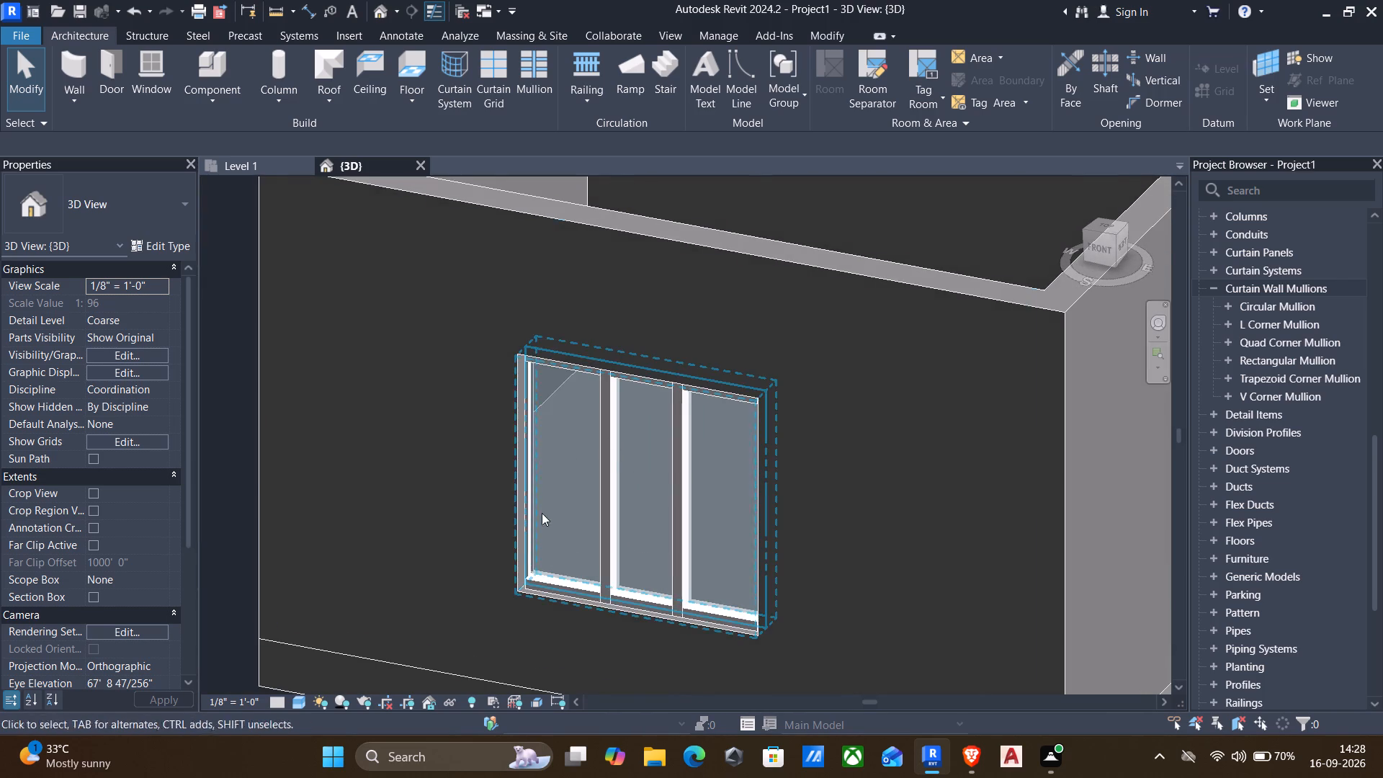
{"action": "scroll", "coordinate": [527, 537], "scroll_direction": "up", "scroll_amount": 3}
{"action": "scroll", "coordinate": [494, 642], "scroll_direction": "up", "scroll_amount": 3}
{"action": "scroll", "coordinate": [540, 537], "scroll_direction": "up", "scroll_amount": 3}
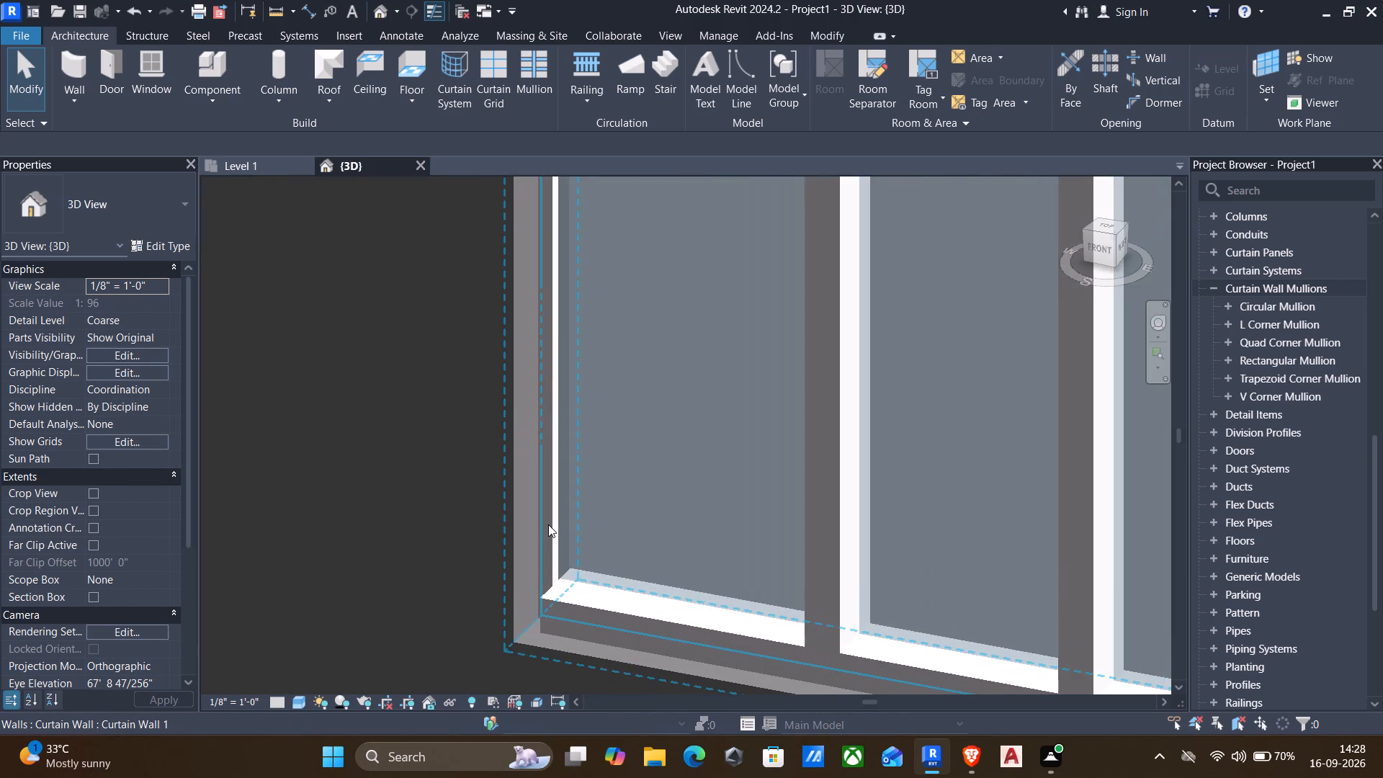
{"action": "left_click", "coordinate": [548, 524]}
{"action": "scroll", "coordinate": [543, 560], "scroll_direction": "down", "scroll_amount": 3}
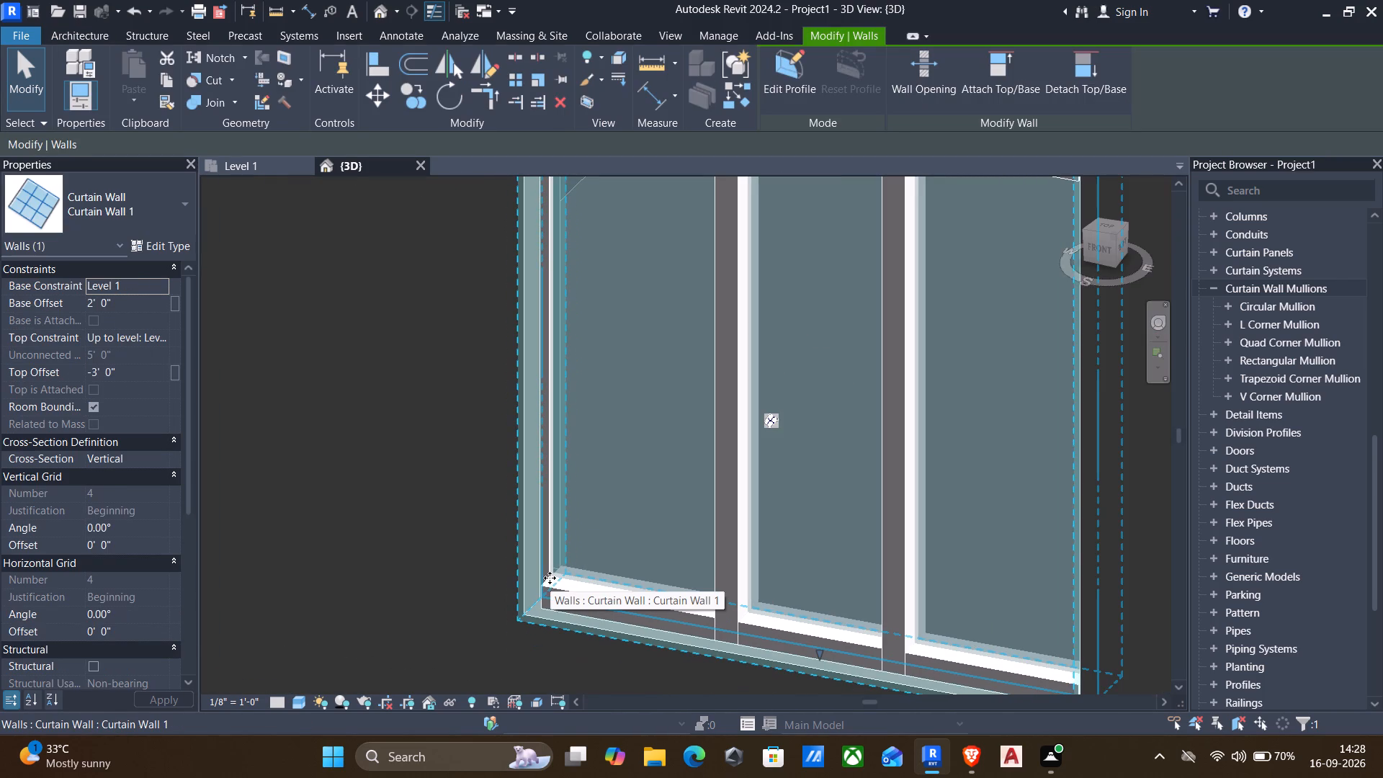
{"action": "key", "text": "Escape"}
{"action": "scroll", "coordinate": [659, 589], "scroll_direction": "down", "scroll_amount": 1}
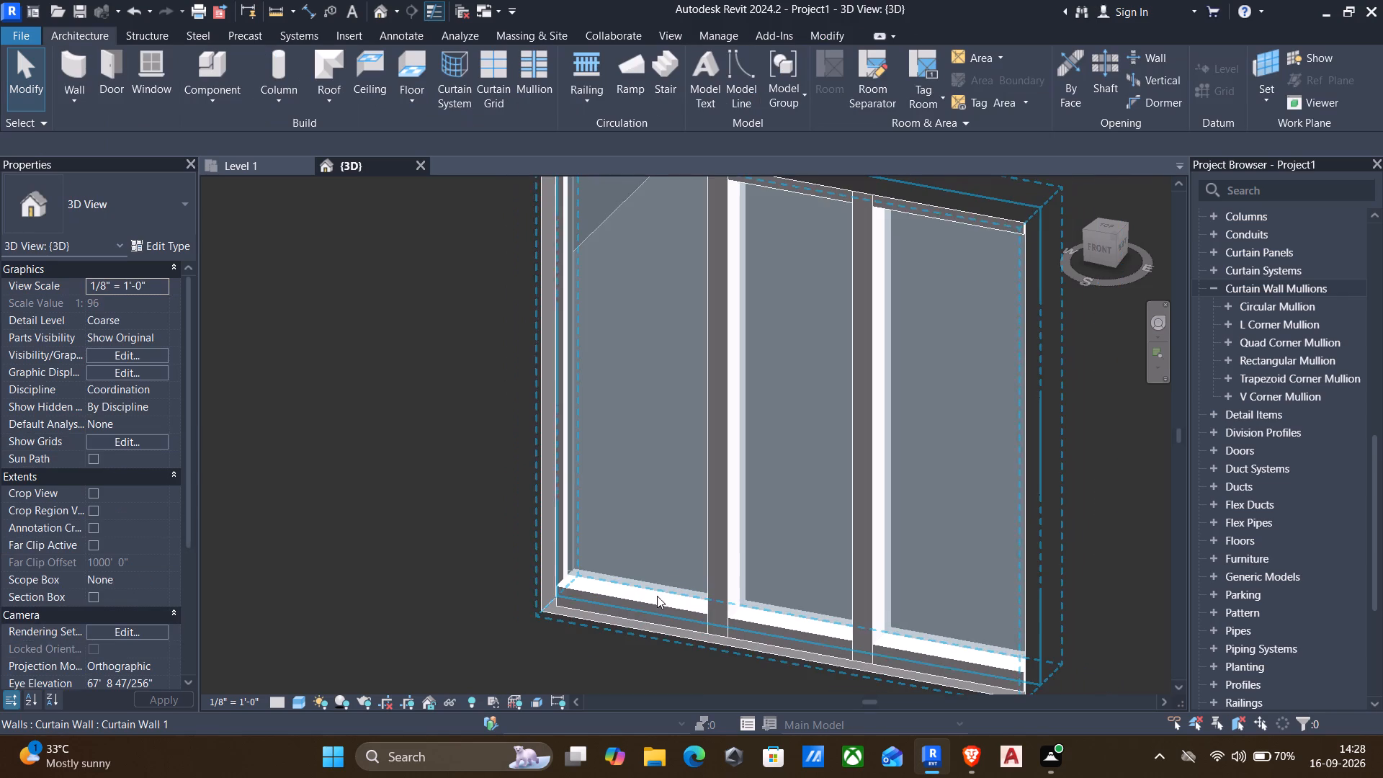
{"action": "middle_click_drag", "start_coordinate": [658, 600], "coordinate": [560, 643]}
{"action": "scroll", "coordinate": [594, 617], "scroll_direction": "down", "scroll_amount": 1}
{"action": "scroll", "coordinate": [614, 589], "scroll_direction": "down", "scroll_amount": 1, "text": "shift"}
{"action": "middle_click_drag", "start_coordinate": [614, 589], "coordinate": [634, 580], "text": "shift"}
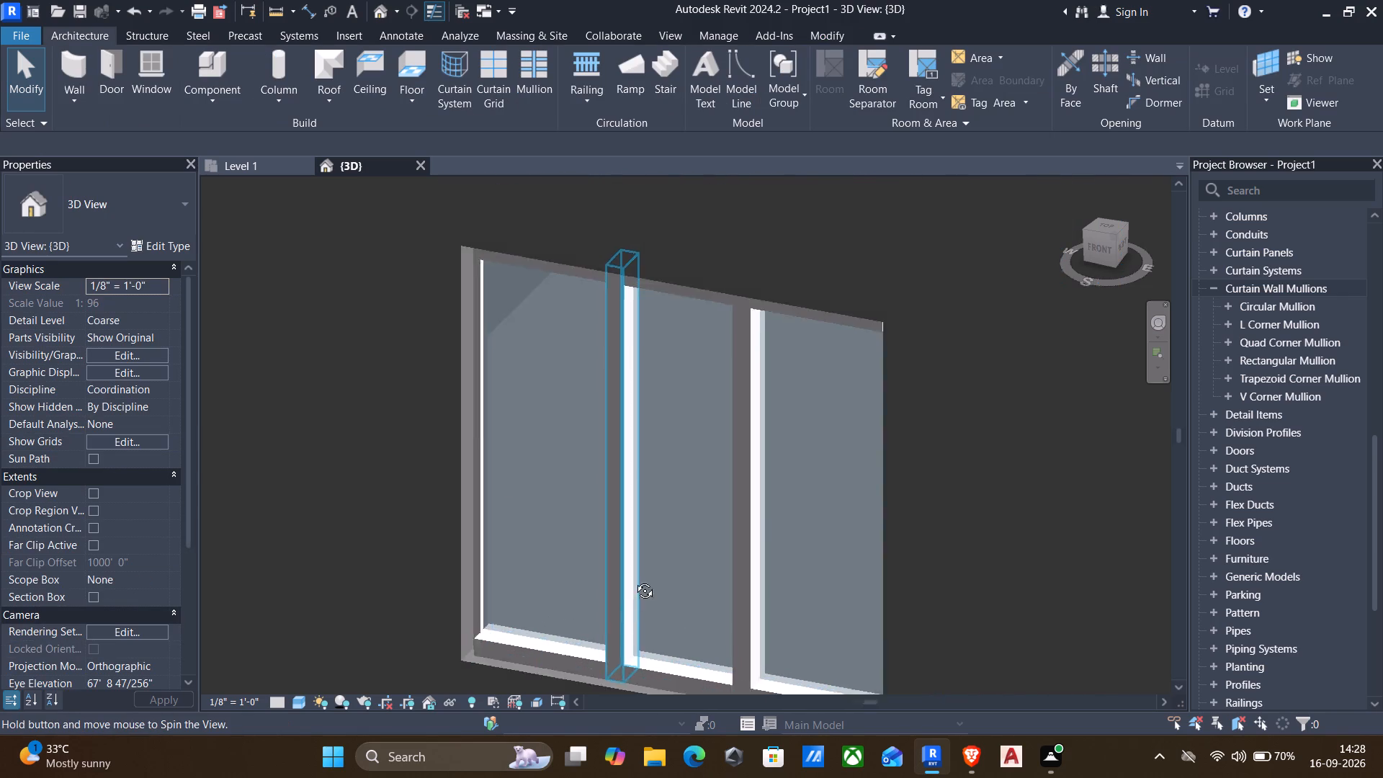
{"action": "middle_click_drag", "start_coordinate": [634, 580], "coordinate": [666, 543], "text": "shift"}
{"action": "scroll", "coordinate": [641, 585], "scroll_direction": "down", "scroll_amount": 1}
{"action": "middle_click_drag", "start_coordinate": [643, 599], "coordinate": [651, 312]}
{"action": "scroll", "coordinate": [651, 312], "scroll_direction": "down", "scroll_amount": 1}
{"action": "middle_click_drag", "start_coordinate": [661, 418], "coordinate": [594, 419], "text": "shift"}
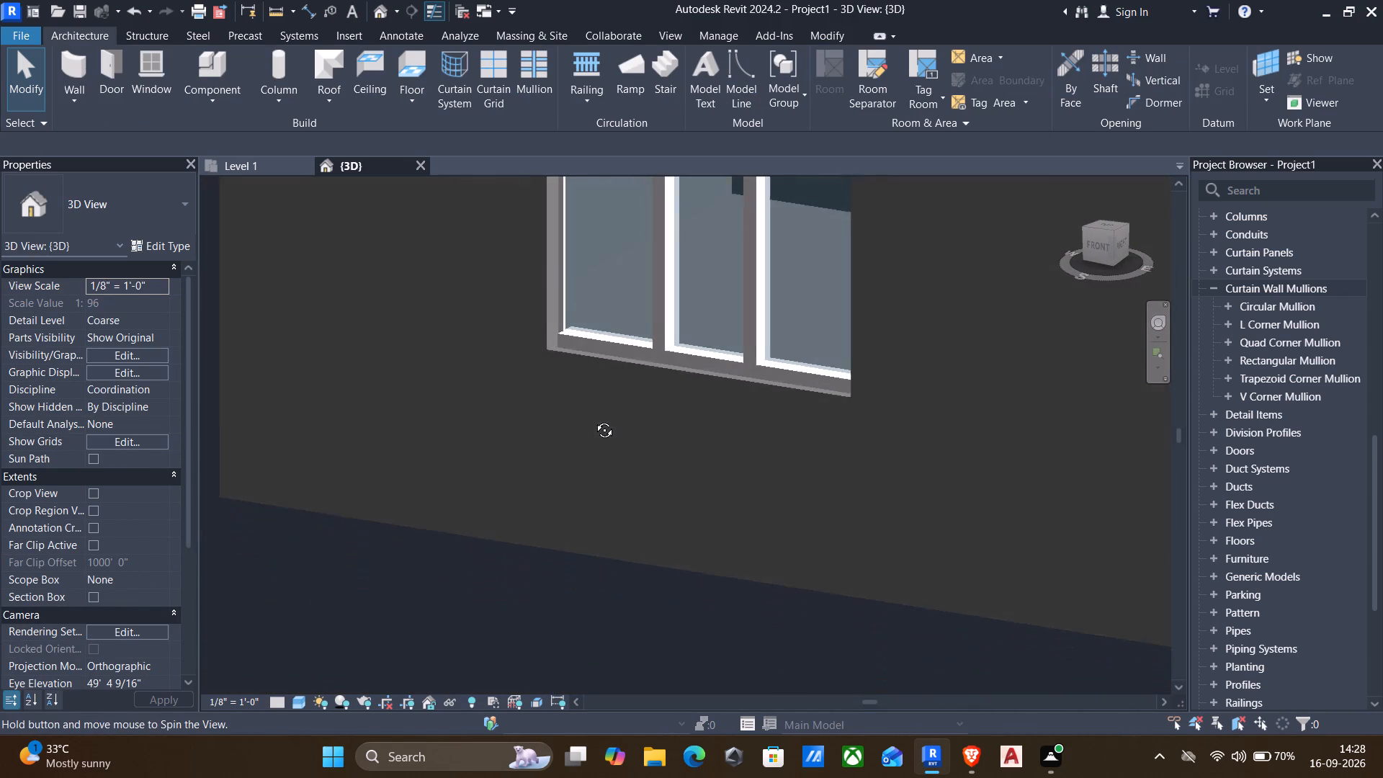
{"action": "middle_click_drag", "start_coordinate": [594, 419], "coordinate": [593, 419], "text": "shift"}
{"action": "middle_click_drag", "start_coordinate": [640, 419], "coordinate": [580, 638]}
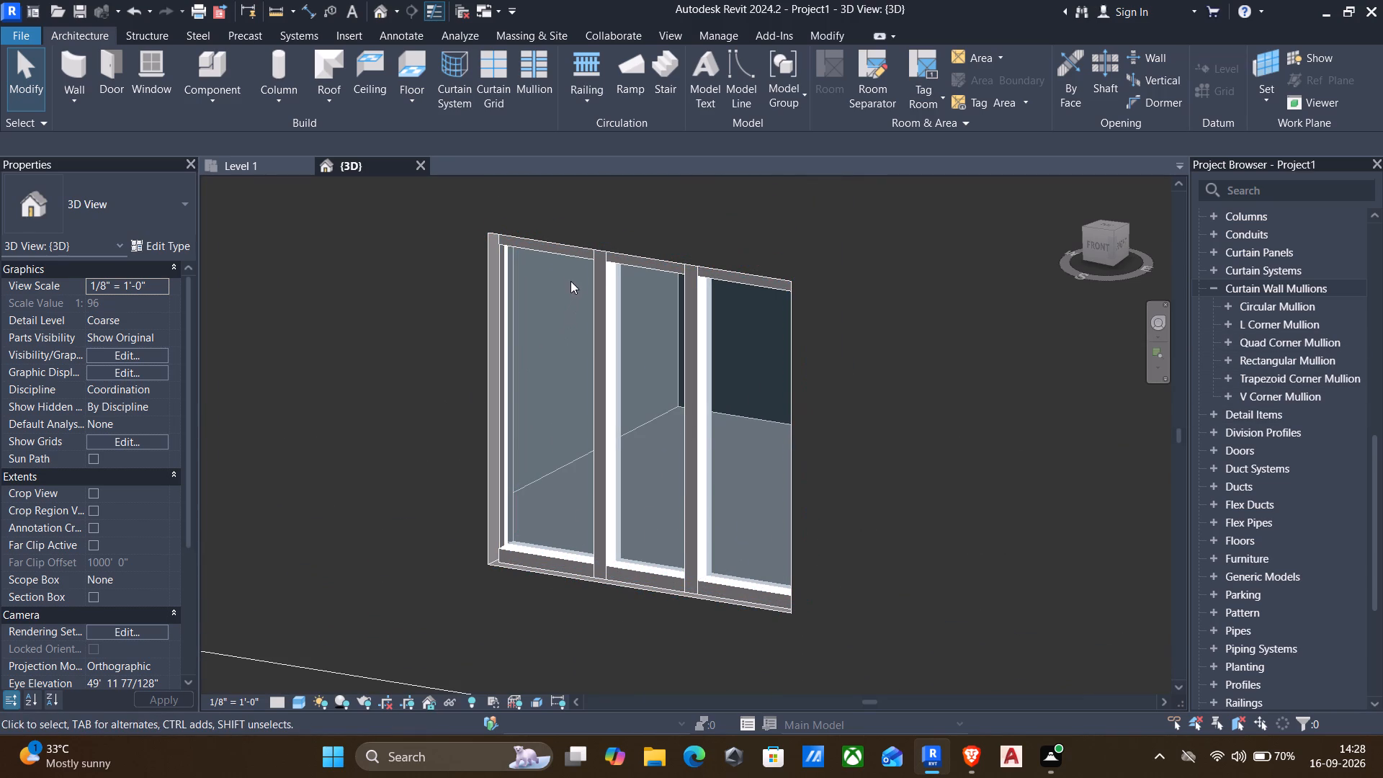
Set the Curtain Wall 1 type's horizontal mullion Border 1 and Border 2 types to Rectangular Mullion : 1" Square.
{"action": "left_click", "coordinate": [572, 259]}
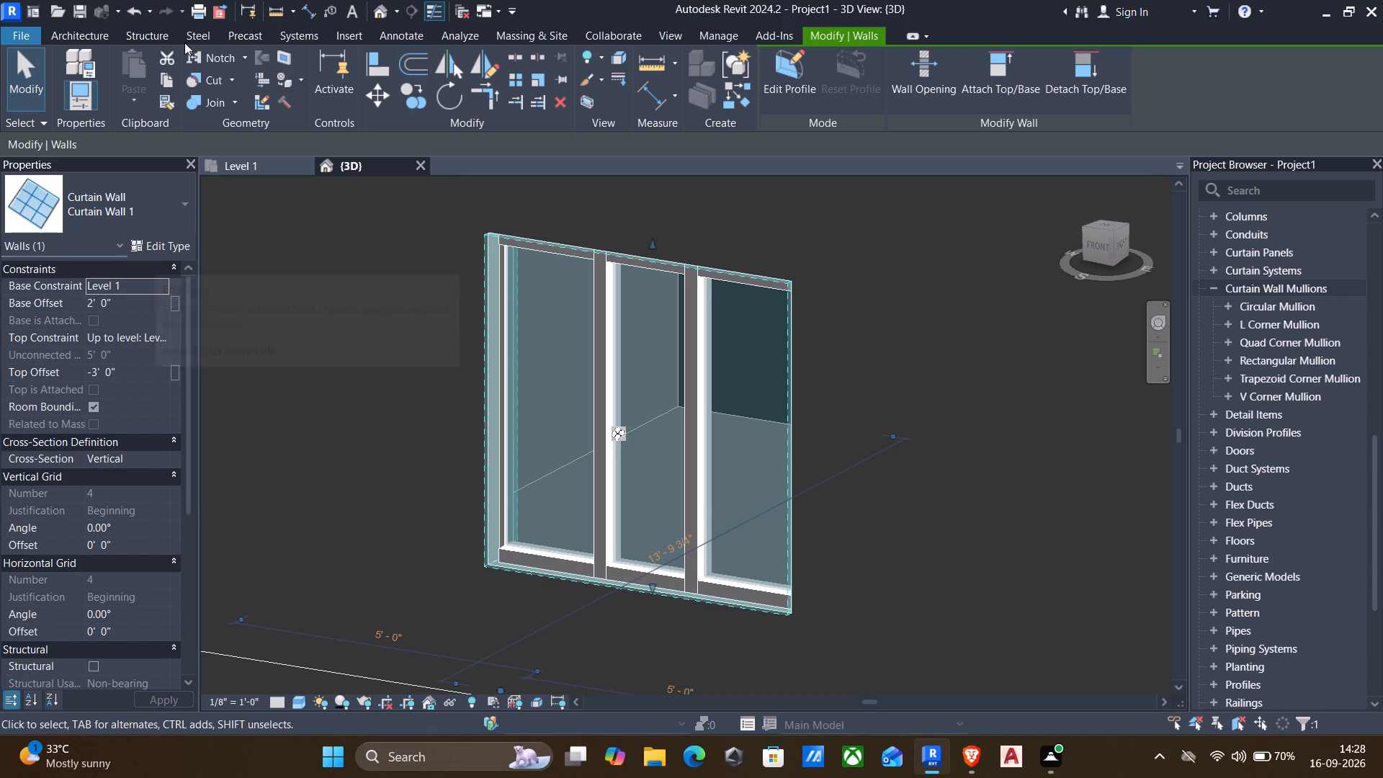
{"action": "left_click", "coordinate": [183, 243]}
{"action": "scroll", "coordinate": [673, 506], "scroll_direction": "down", "scroll_amount": 2}
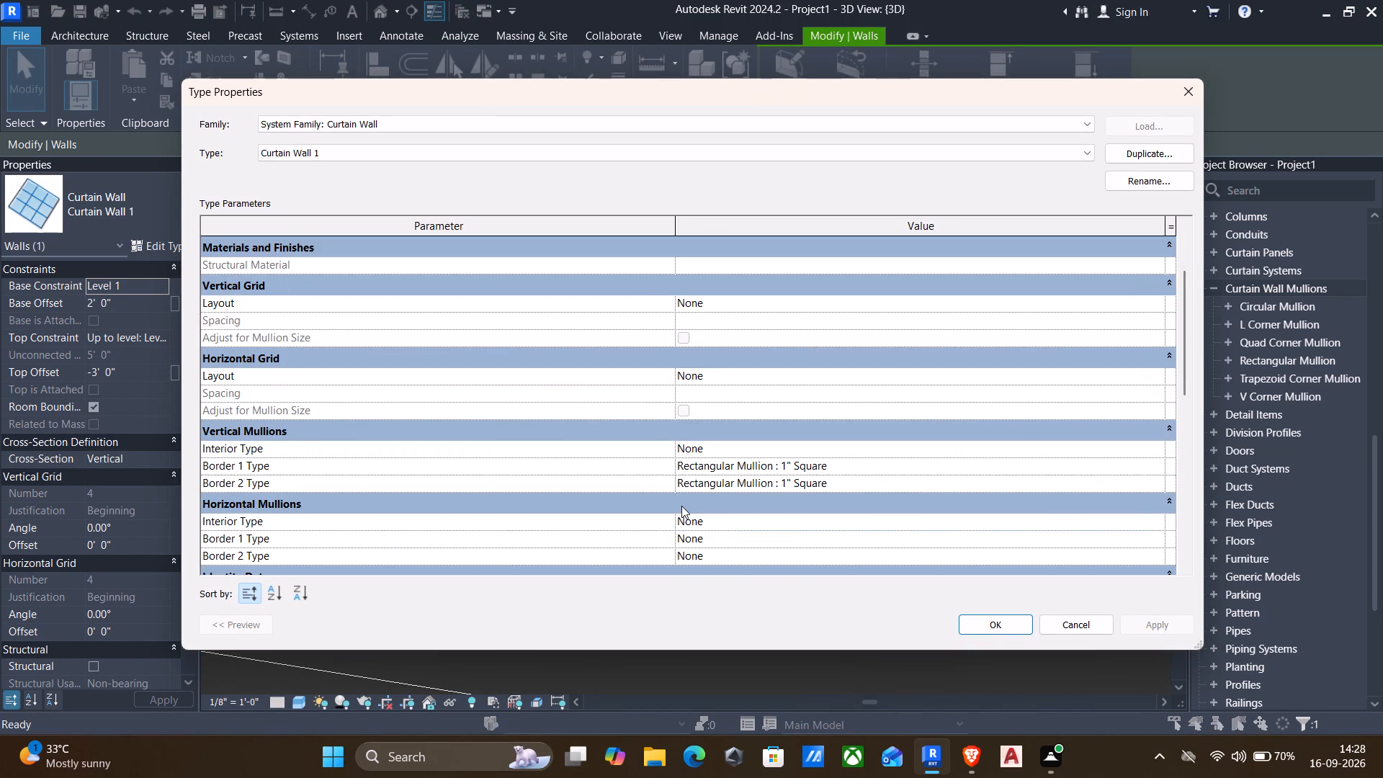
{"action": "scroll", "coordinate": [752, 545], "scroll_direction": "down", "scroll_amount": 3}
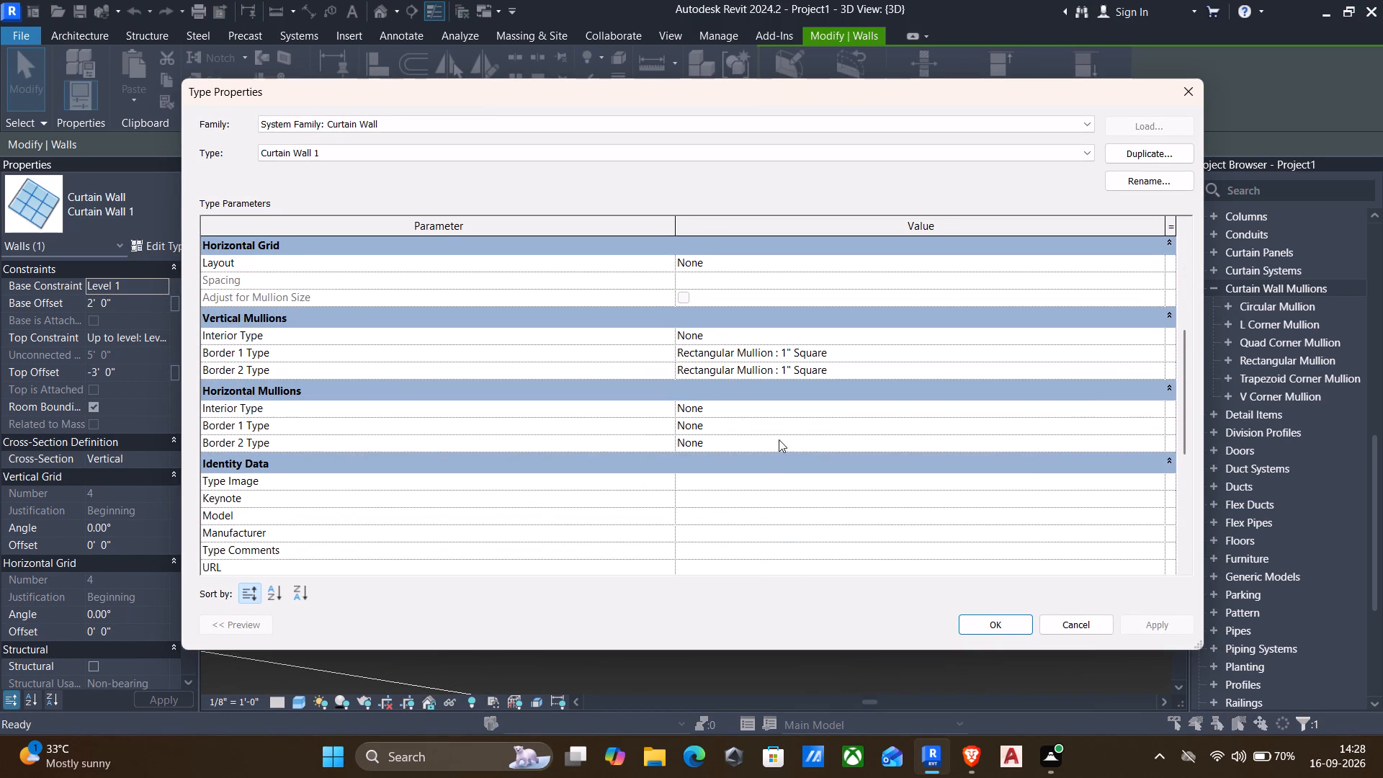
{"action": "left_click", "coordinate": [1148, 421]}
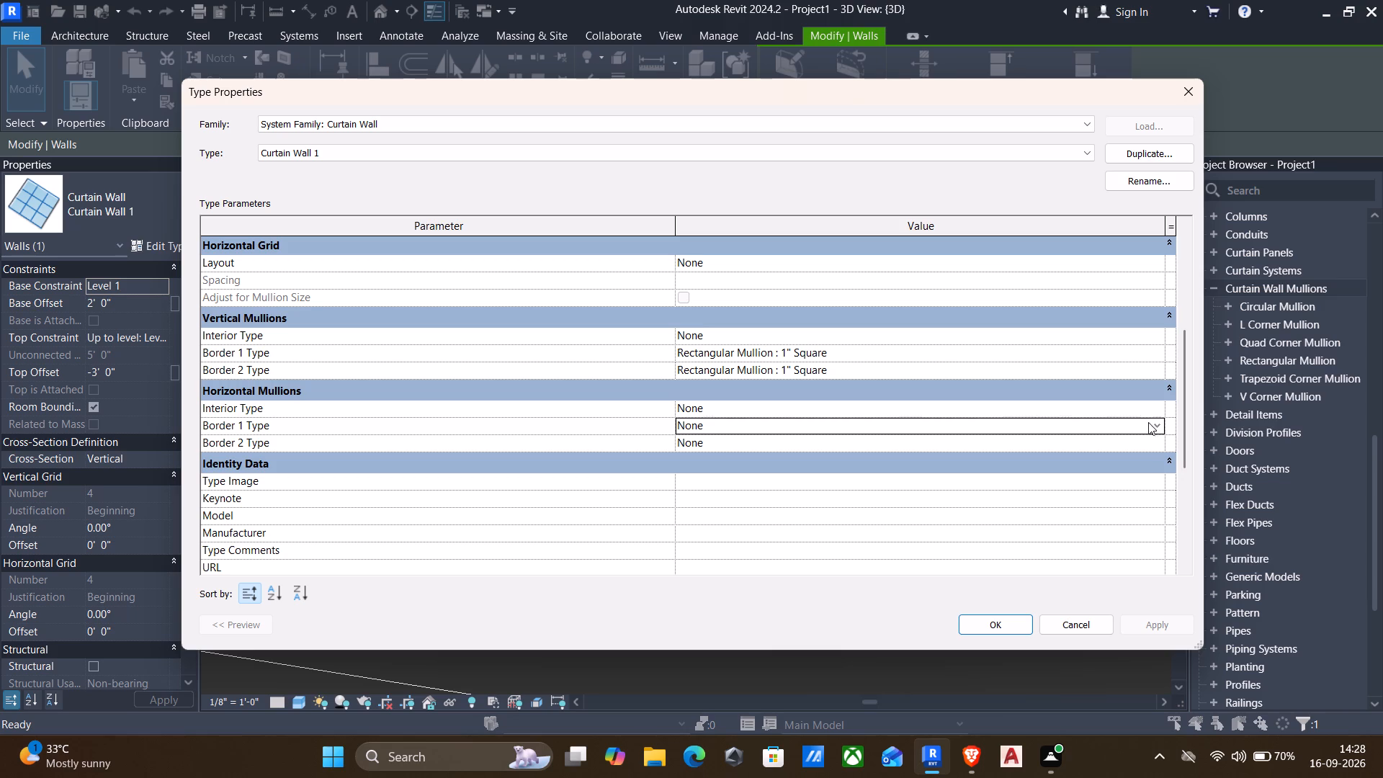
{"action": "left_click", "coordinate": [1158, 424]}
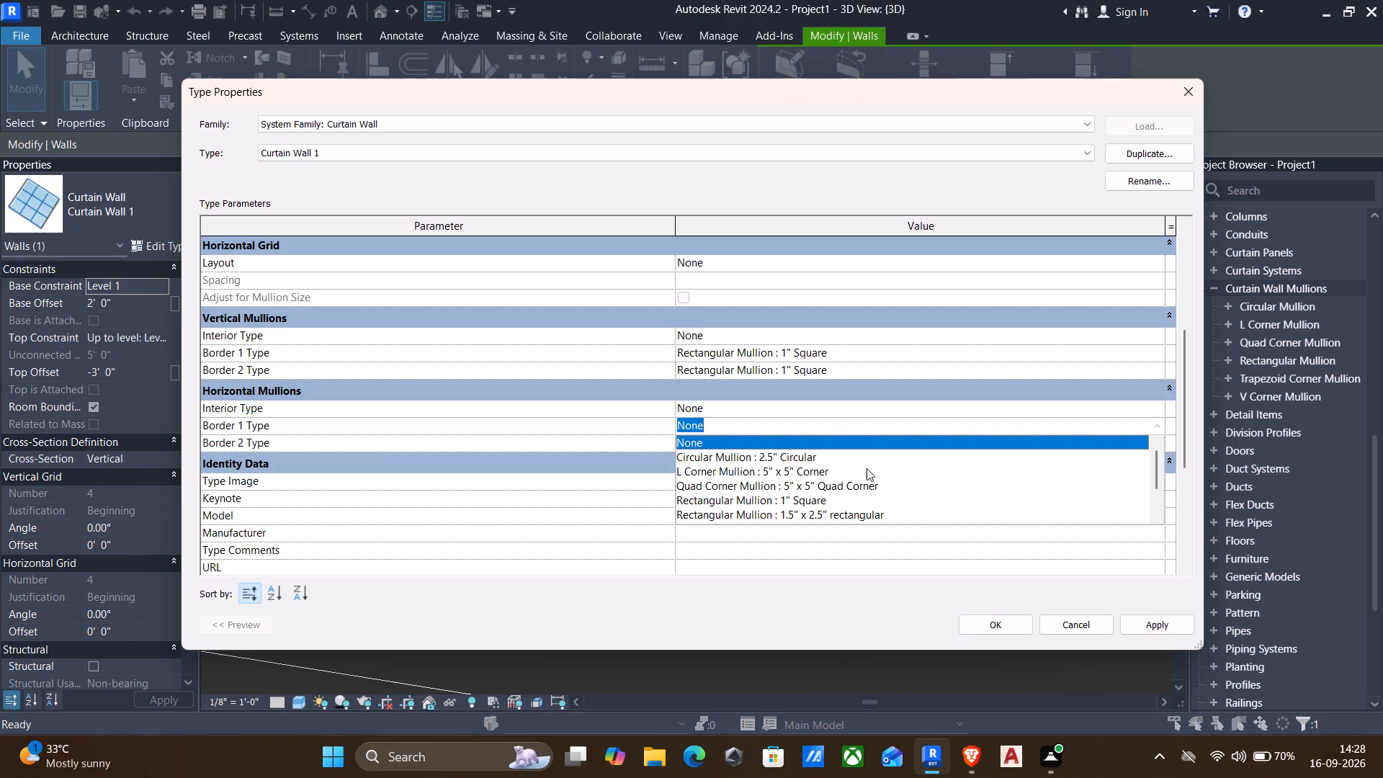
{"action": "left_click", "coordinate": [797, 501]}
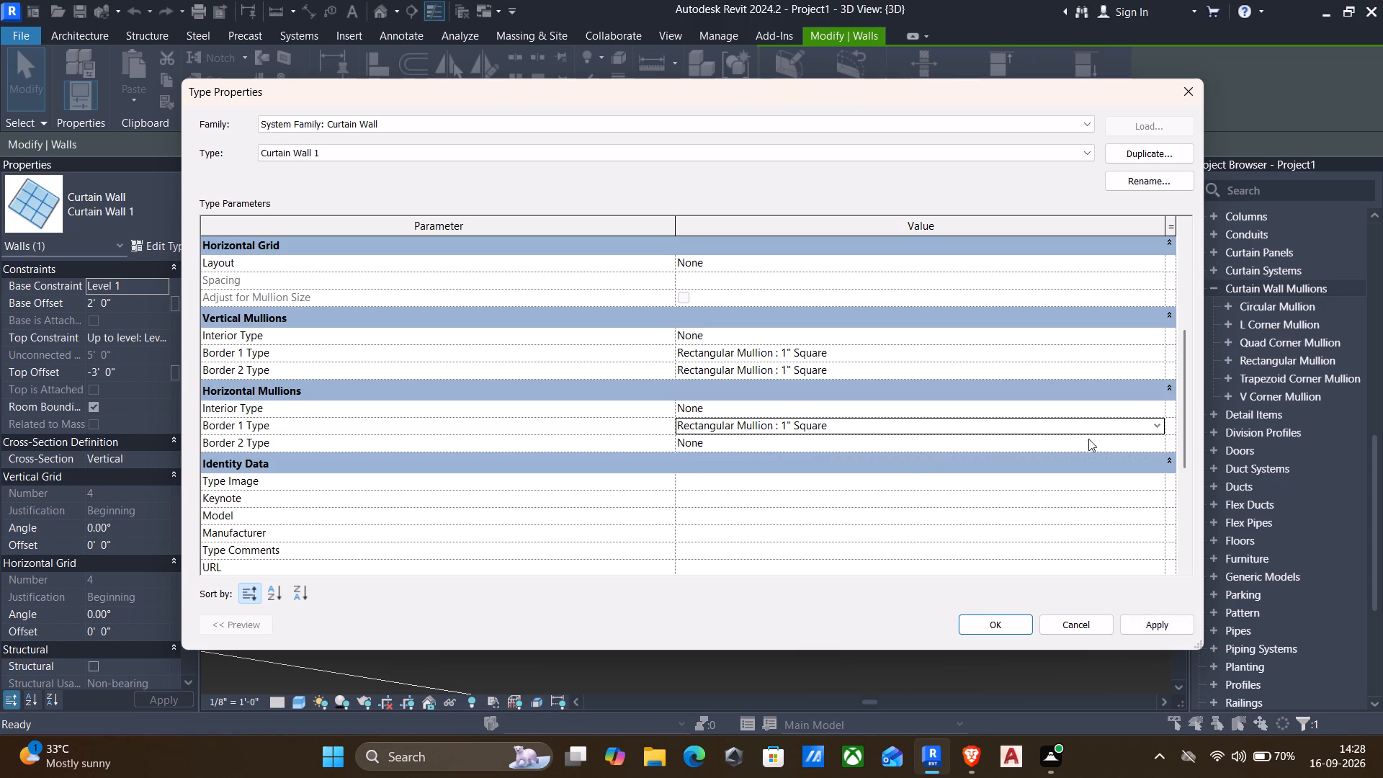
{"action": "left_click", "coordinate": [1157, 446]}
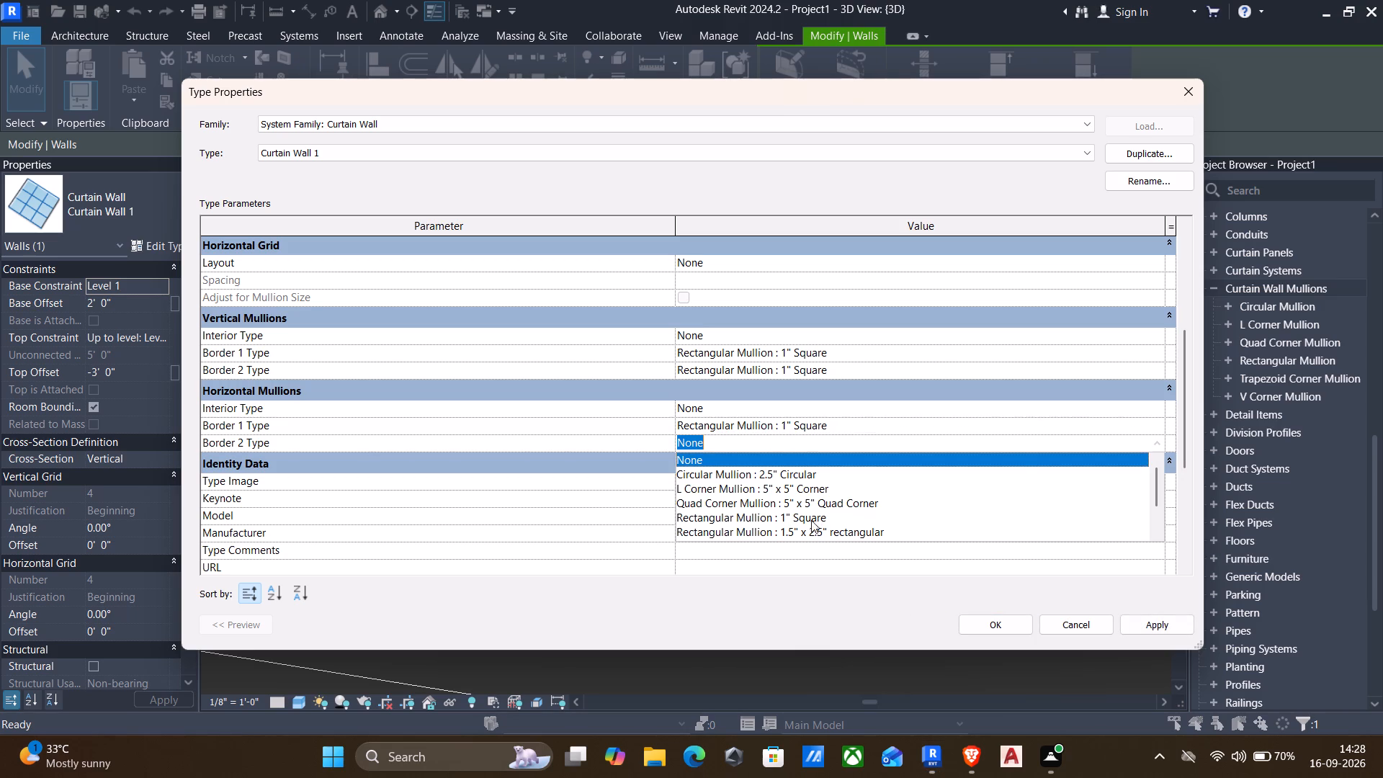
{"action": "left_click", "coordinate": [805, 518]}
{"action": "left_click", "coordinate": [1166, 632]}
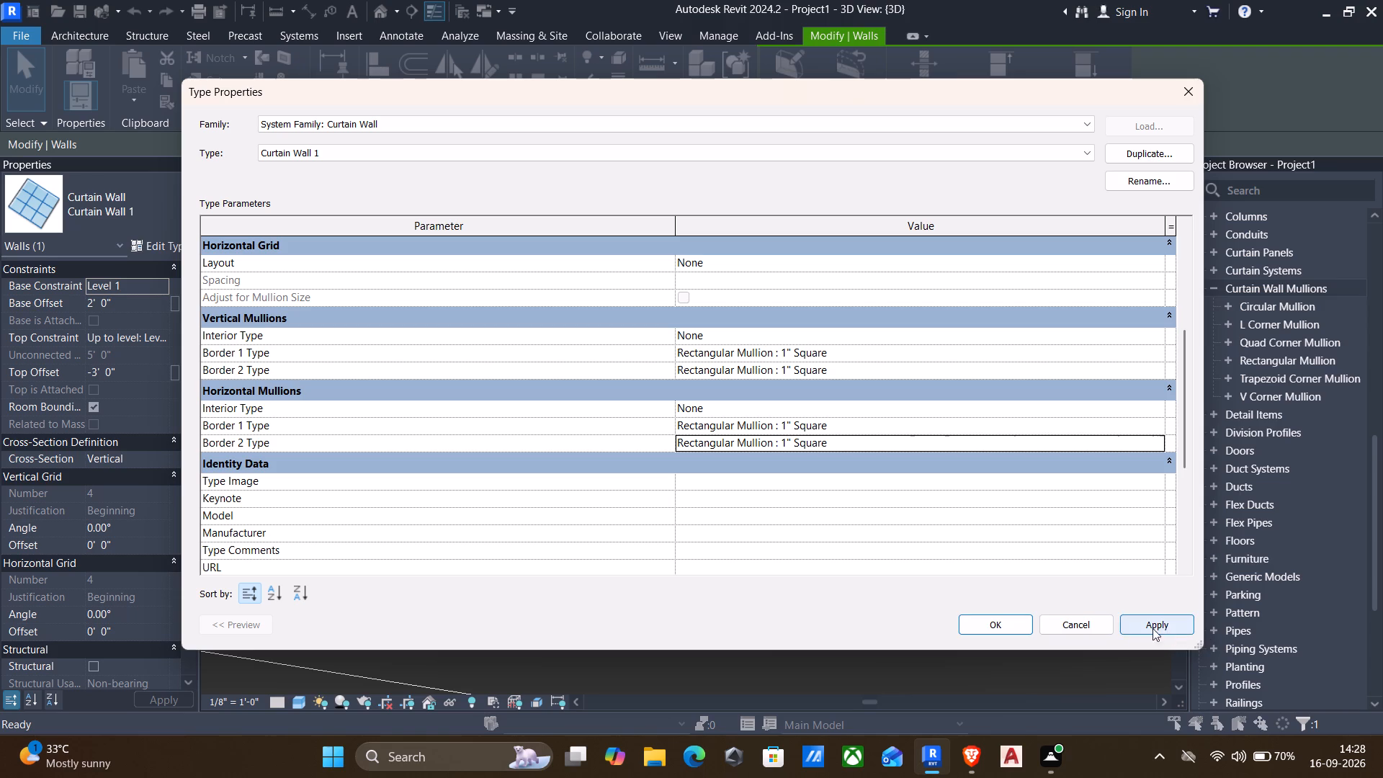
{"action": "left_click", "coordinate": [987, 630]}
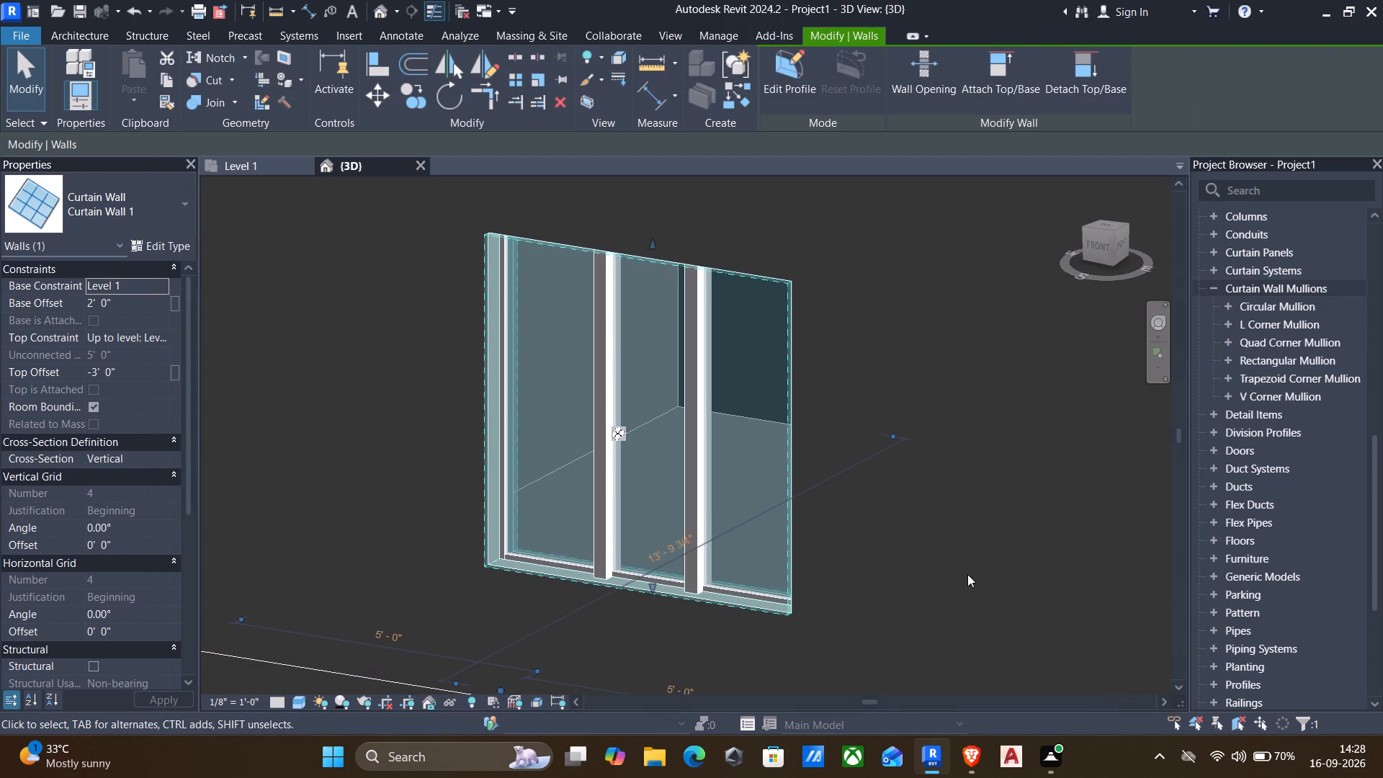
{"action": "key", "text": "Escape"}
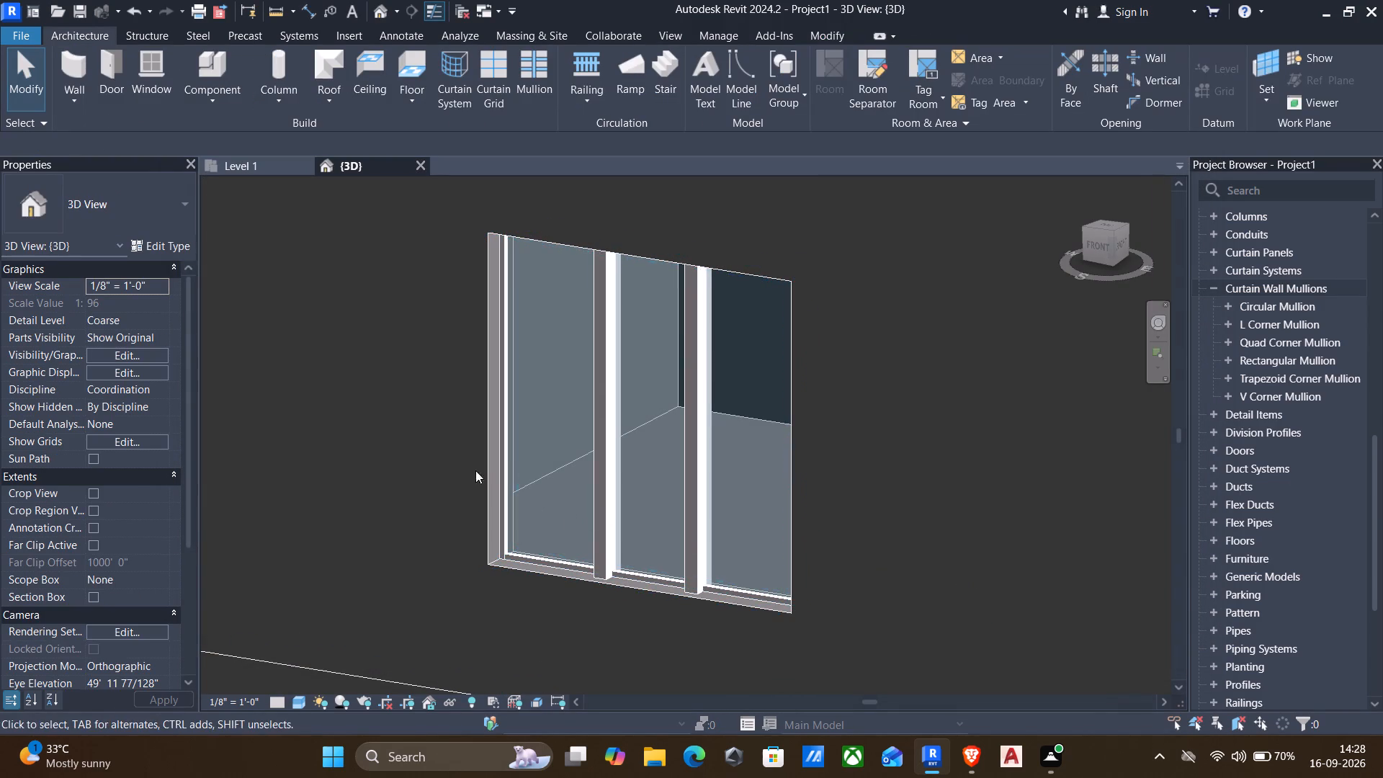
Examine the horizontal and vertical border mullions of the curtain-wall window in the south wall in 3D.
{"action": "scroll", "coordinate": [503, 436], "scroll_direction": "up", "scroll_amount": 7}
{"action": "scroll", "coordinate": [503, 436], "scroll_direction": "down", "scroll_amount": 6}
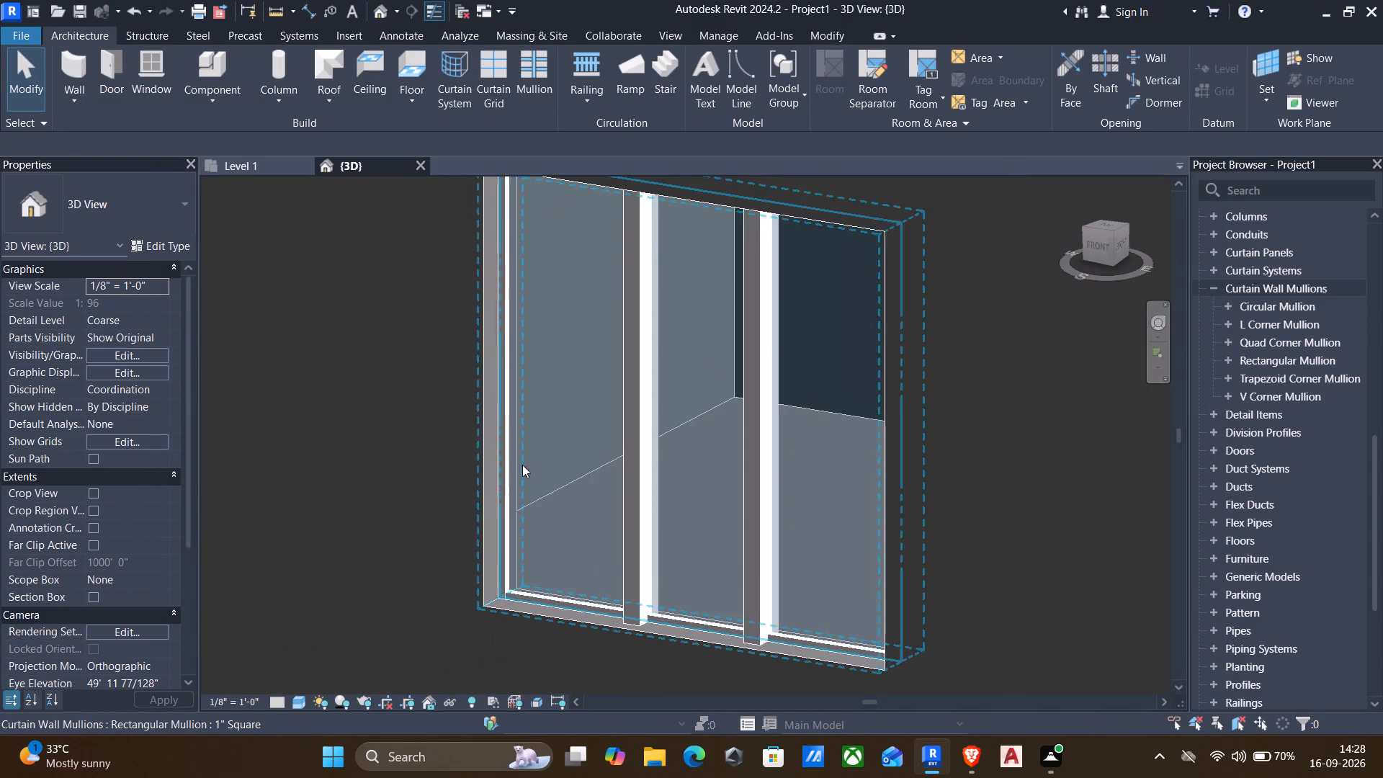
{"action": "scroll", "coordinate": [522, 465], "scroll_direction": "down", "scroll_amount": 1}
{"action": "middle_click_drag", "start_coordinate": [521, 535], "coordinate": [552, 532], "text": "shift"}
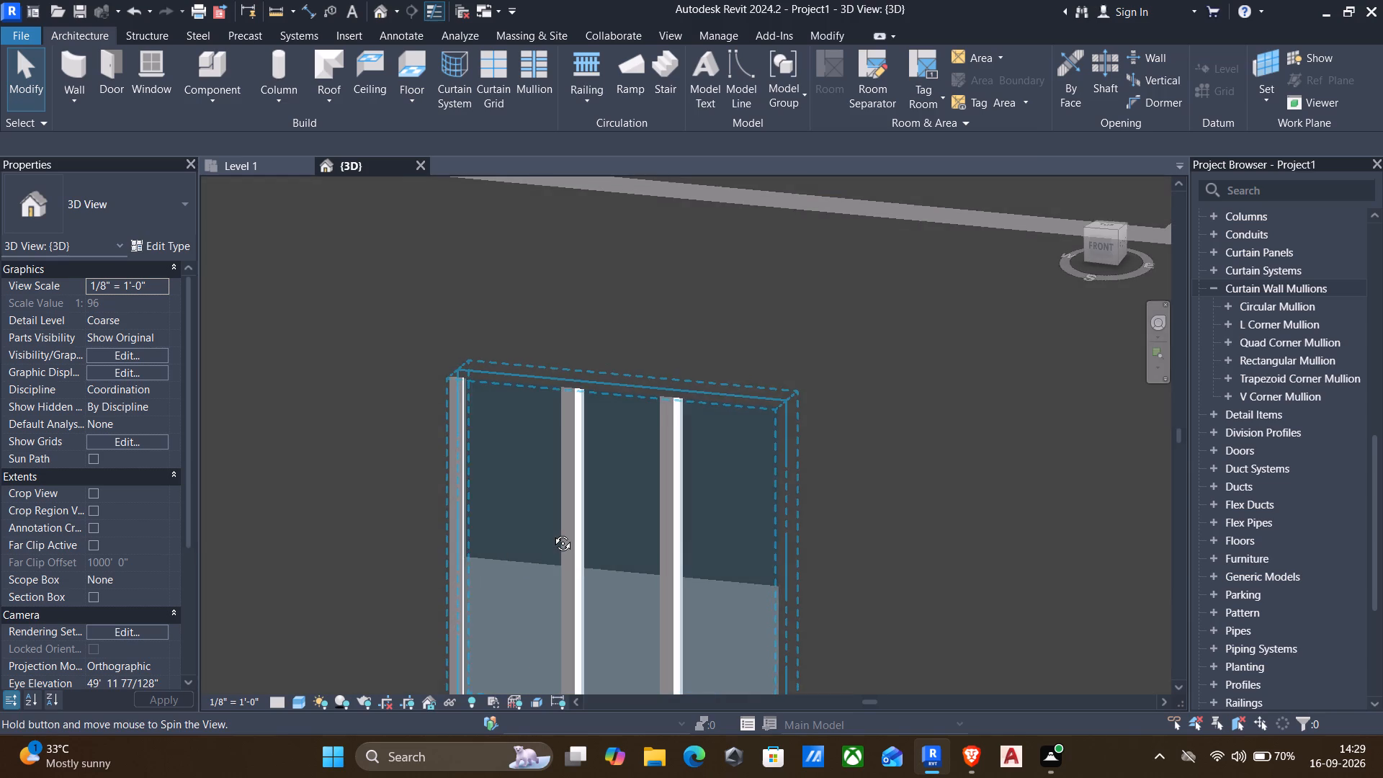
{"action": "middle_click_drag", "start_coordinate": [552, 532], "coordinate": [552, 531], "text": "shift"}
{"action": "scroll", "coordinate": [554, 528], "scroll_direction": "down", "scroll_amount": 2}
{"action": "middle_click_drag", "start_coordinate": [553, 529], "coordinate": [551, 450]}
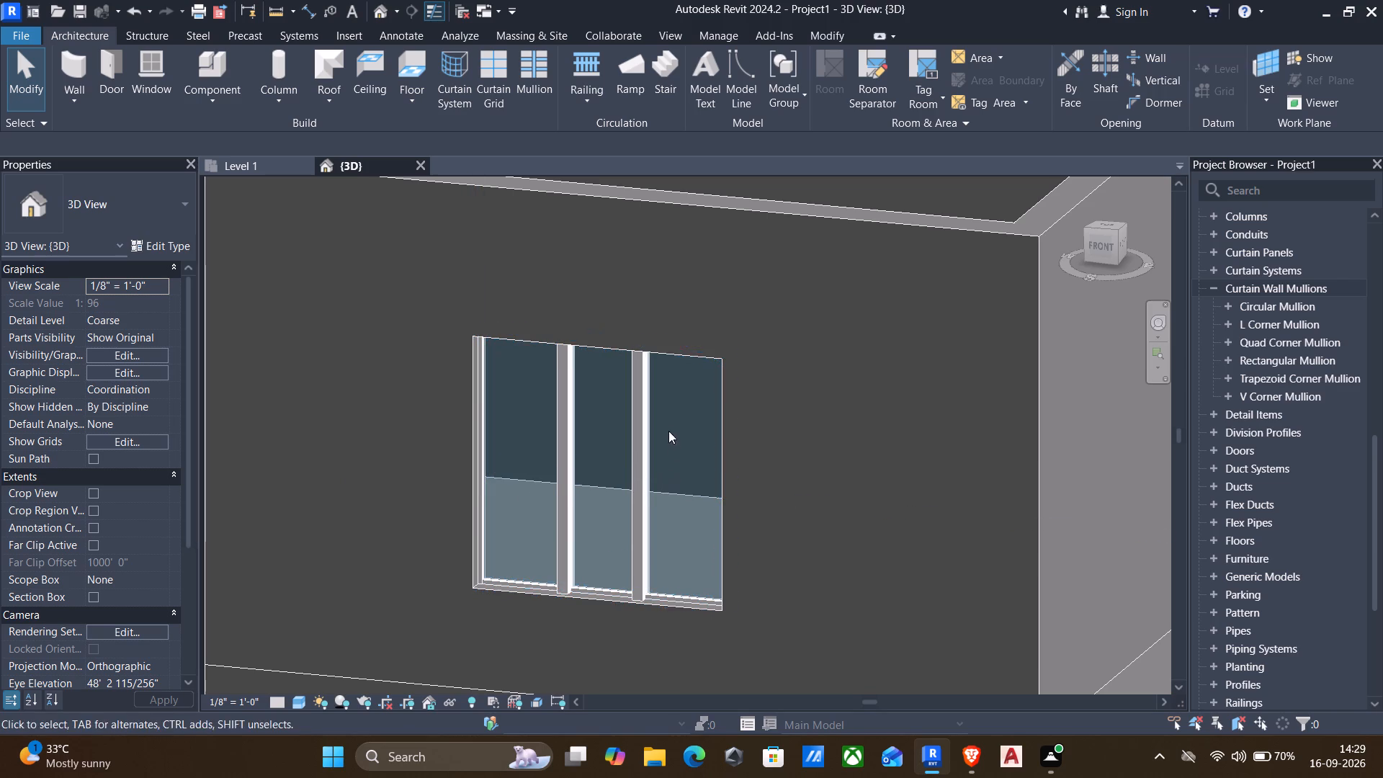
Set the Curtain Wall 1 type's horizontal mullion Interior Type to Rectangular Mullion : 1" Square.
{"action": "left_click", "coordinate": [489, 342]}
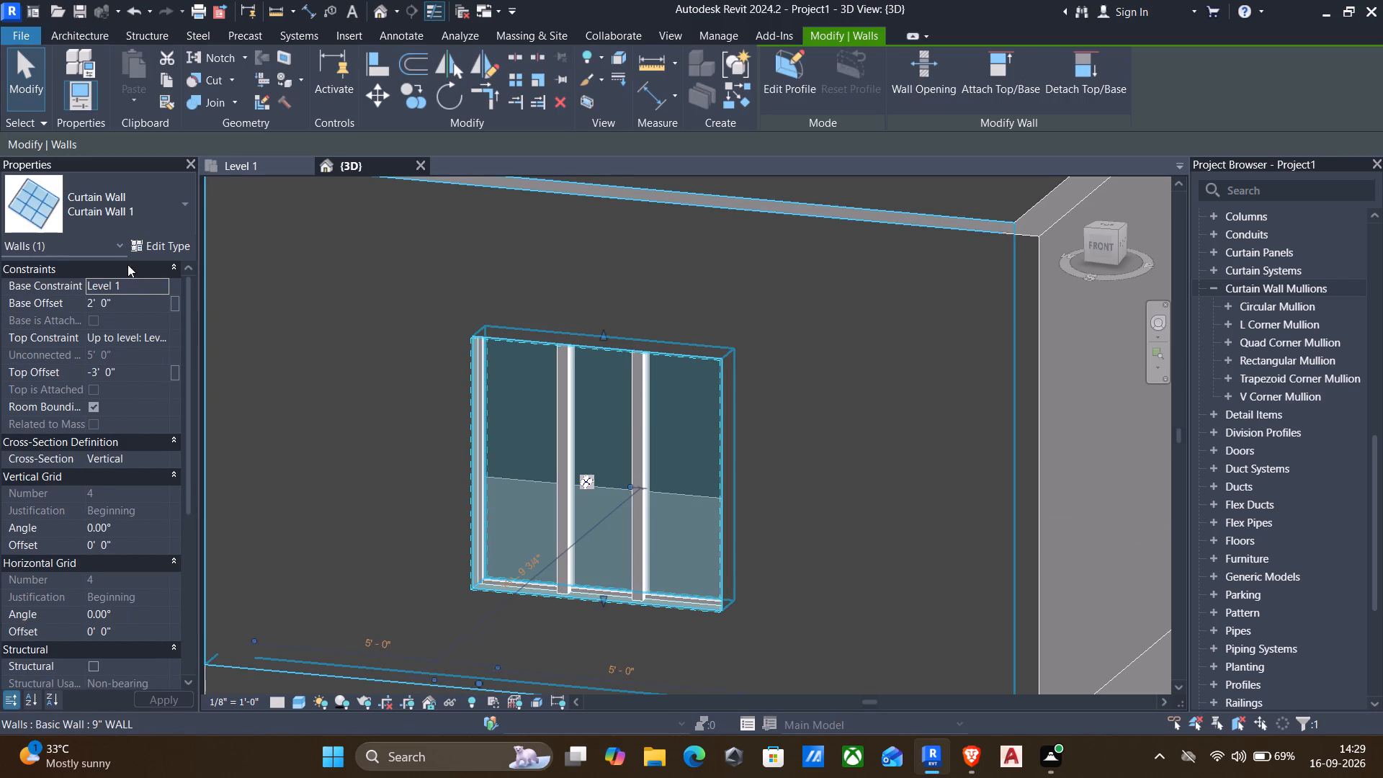
{"action": "left_click", "coordinate": [153, 252]}
{"action": "scroll", "coordinate": [731, 480], "scroll_direction": "down", "scroll_amount": 3}
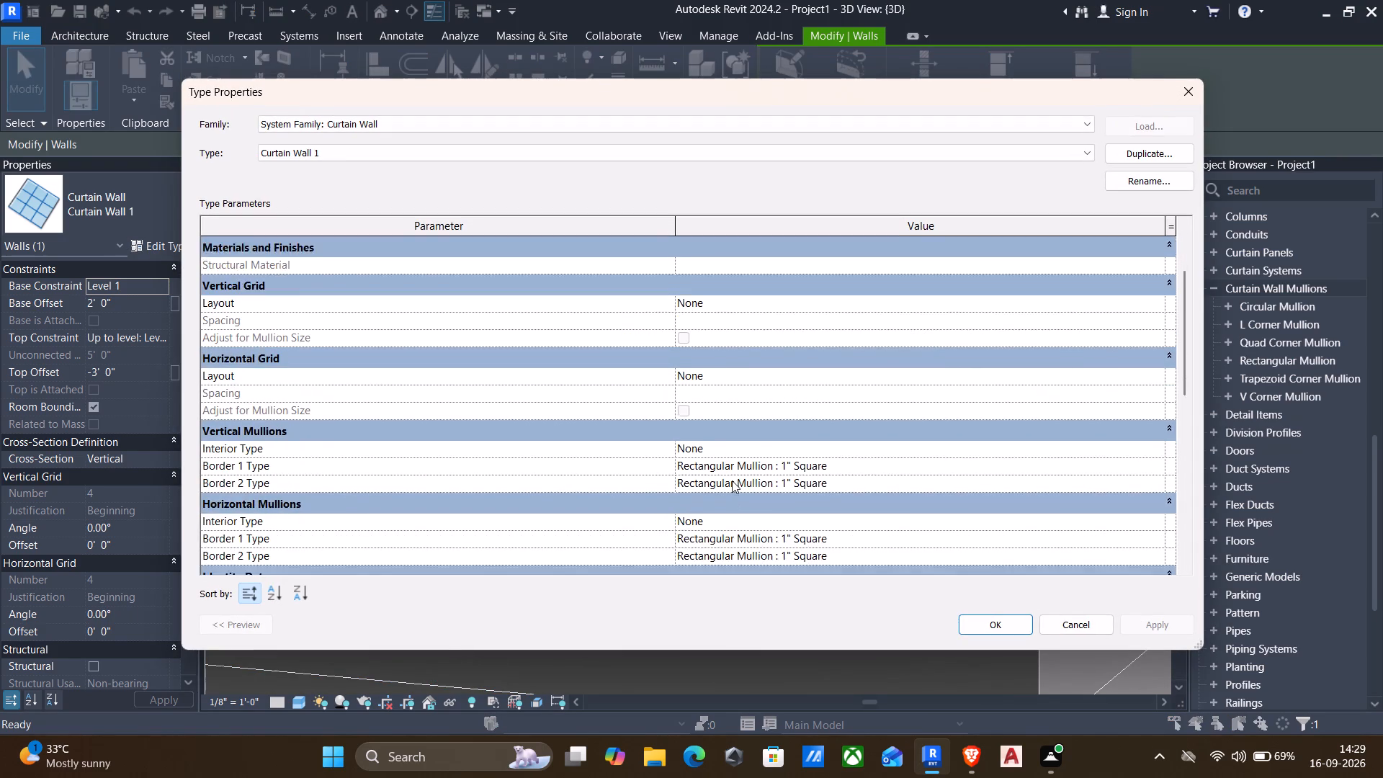
{"action": "scroll", "coordinate": [732, 480], "scroll_direction": "down", "scroll_amount": 1}
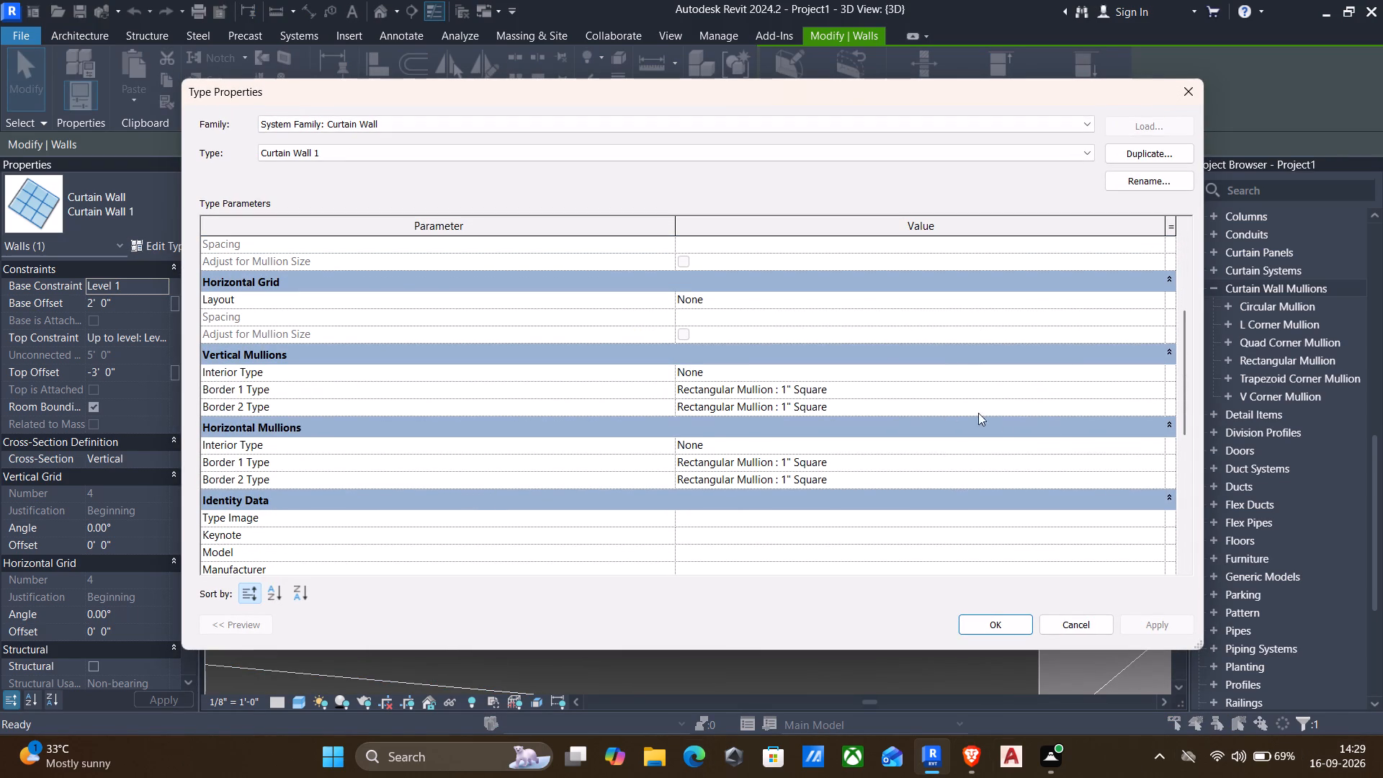
{"action": "left_click", "coordinate": [1137, 450]}
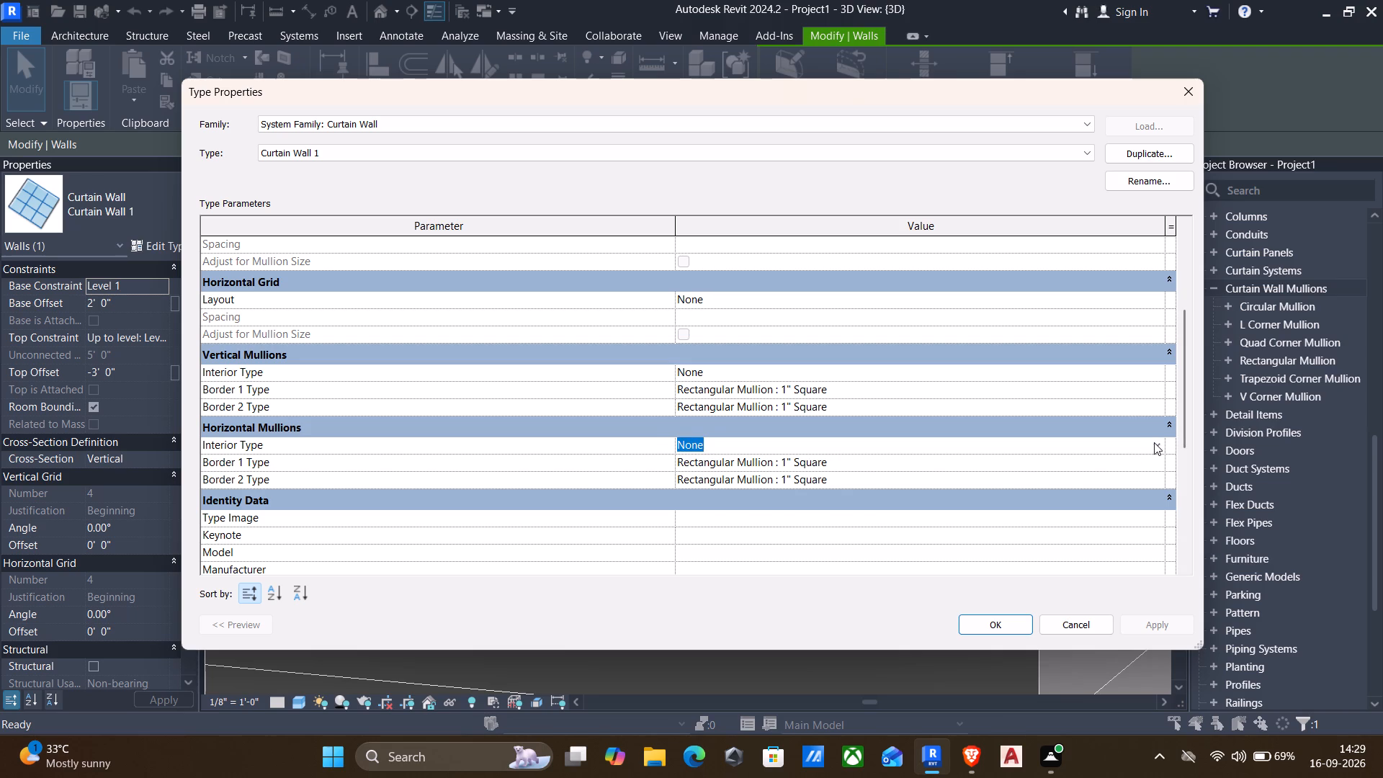
{"action": "left_click", "coordinate": [1155, 442]}
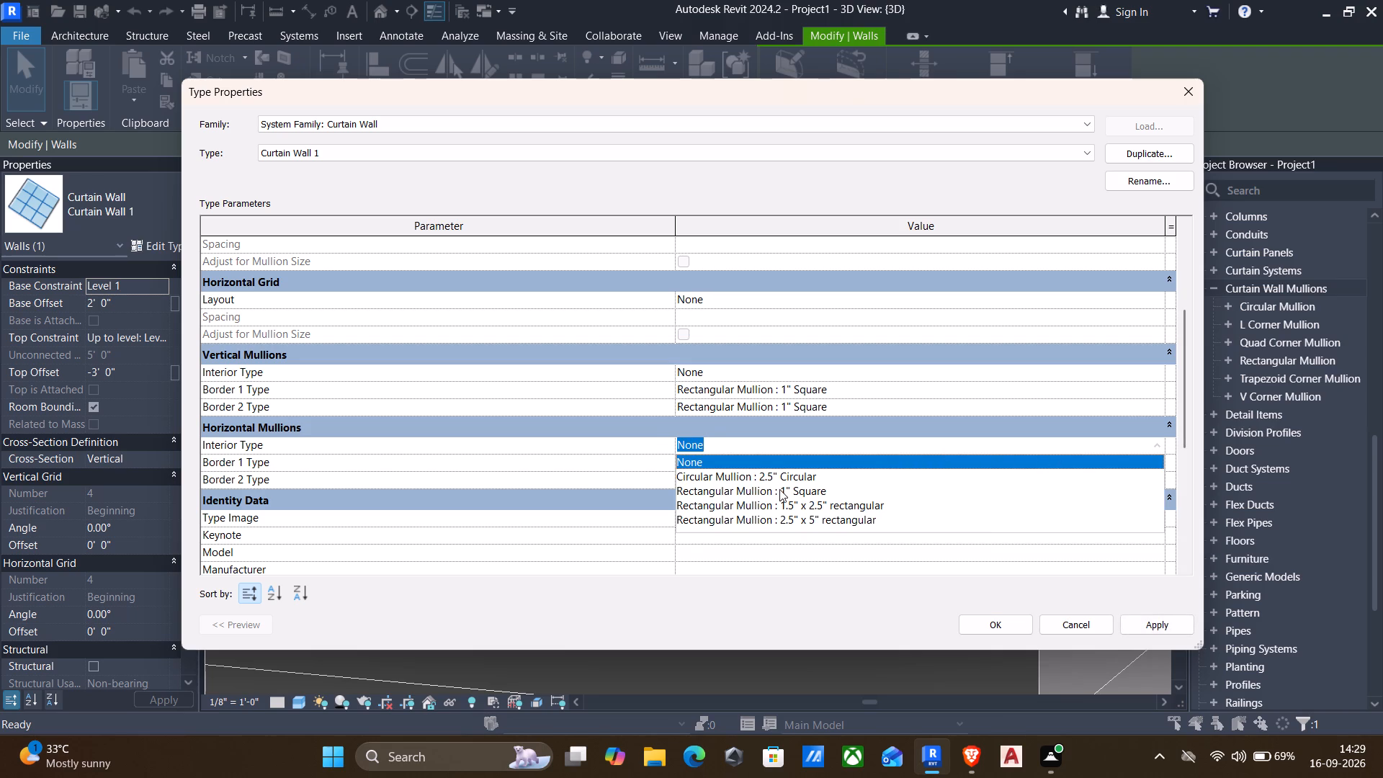
{"action": "left_click", "coordinate": [779, 490]}
{"action": "left_click", "coordinate": [1162, 630]}
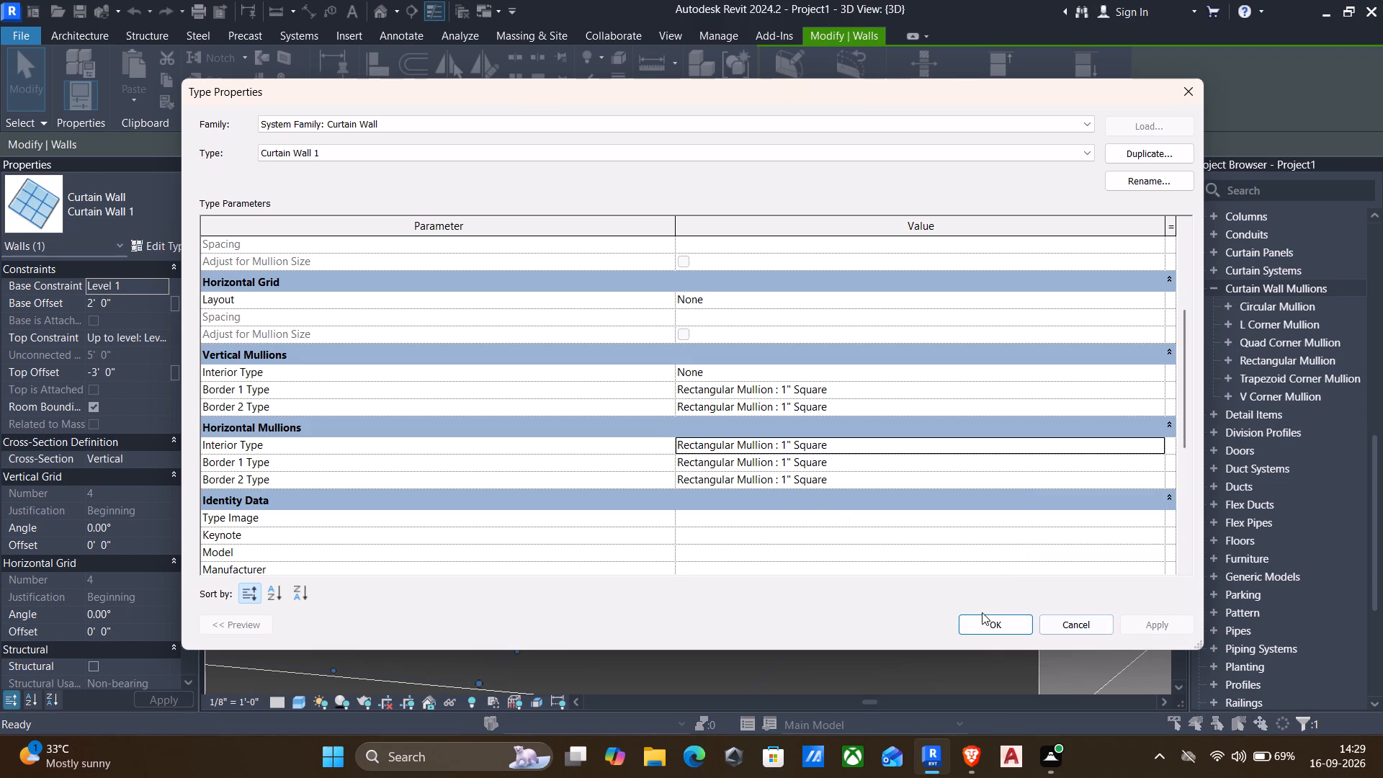
{"action": "left_click", "coordinate": [980, 612]}
{"action": "left_click", "coordinate": [987, 622]}
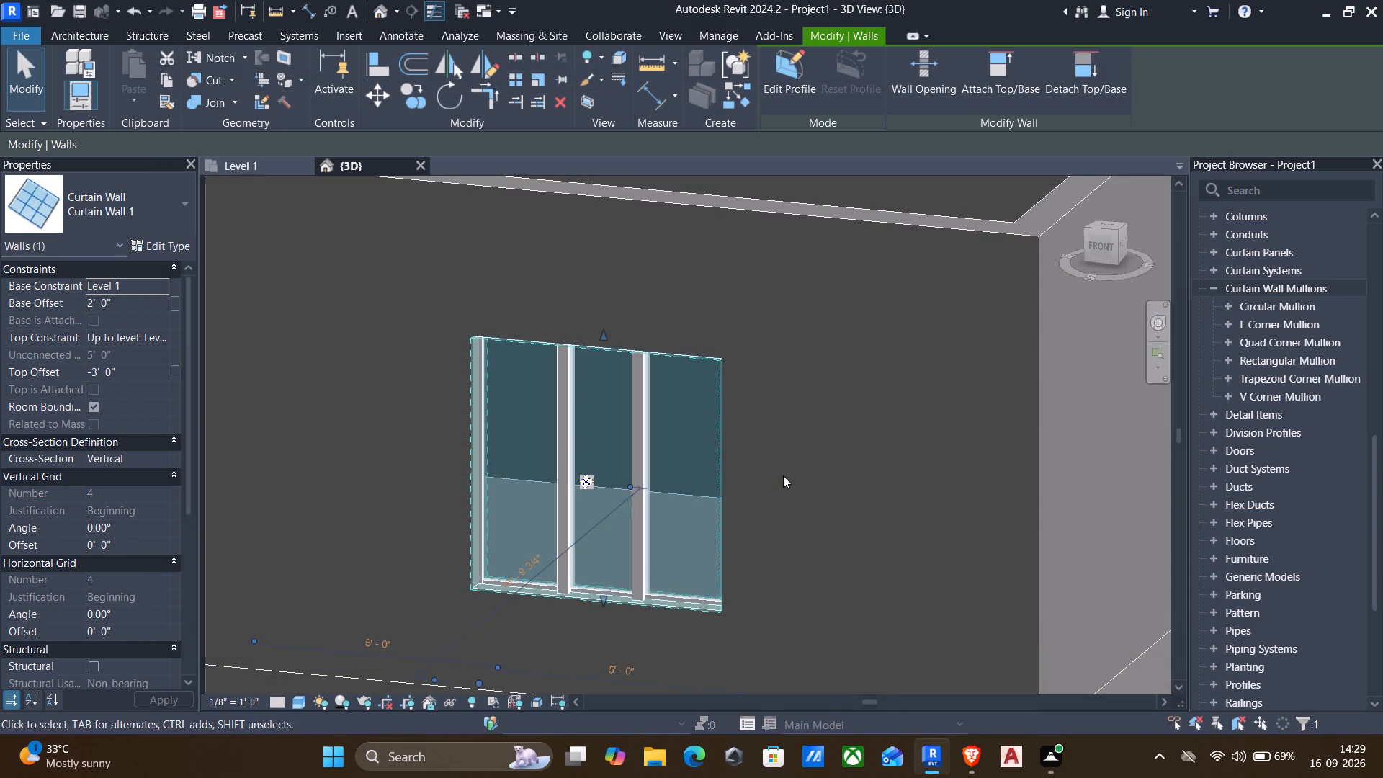
{"action": "key", "text": "Escape"}
Check an interior vertical mullion's type, and set Curtain Wall 1's vertical mullion Interior Type to Rectangular Mullion : 1" Square.
{"action": "left_click", "coordinate": [558, 530]}
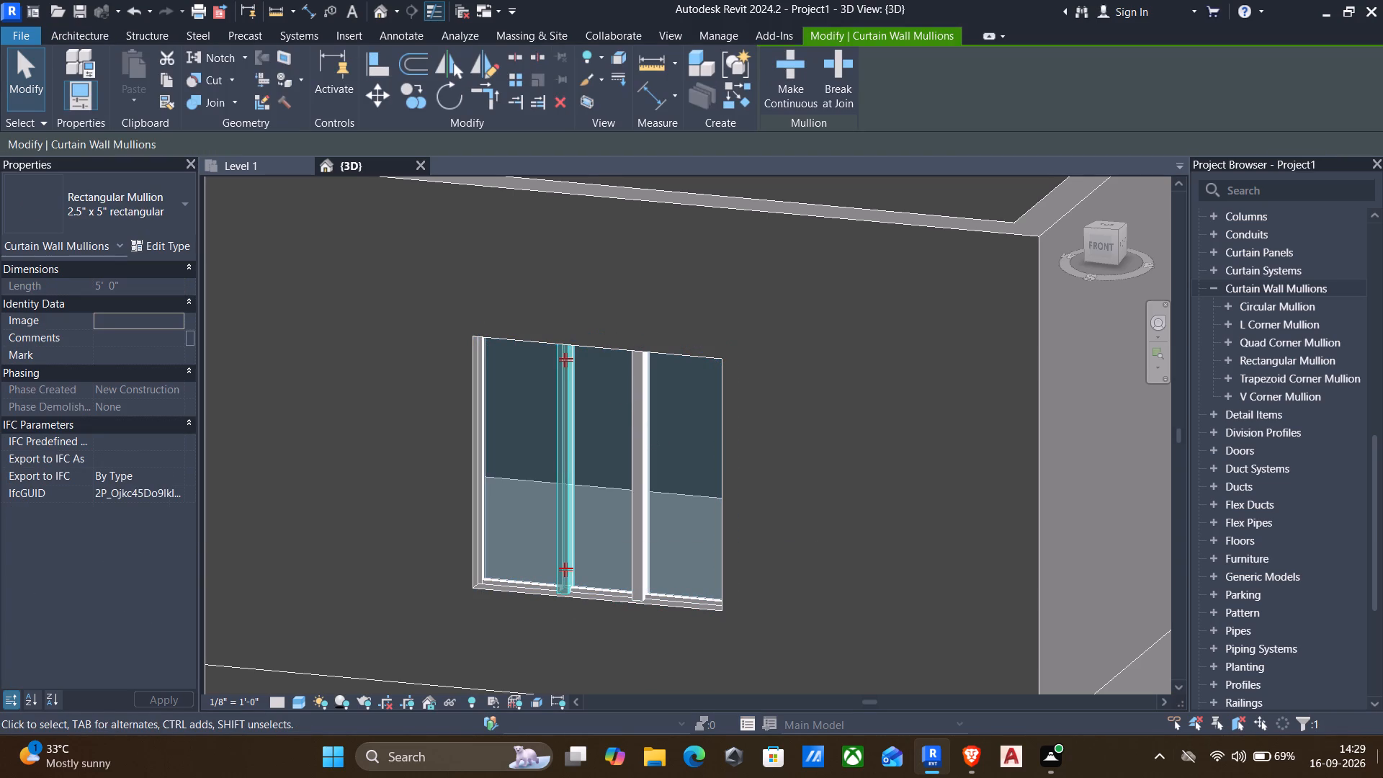
{"action": "key", "text": "Escape"}
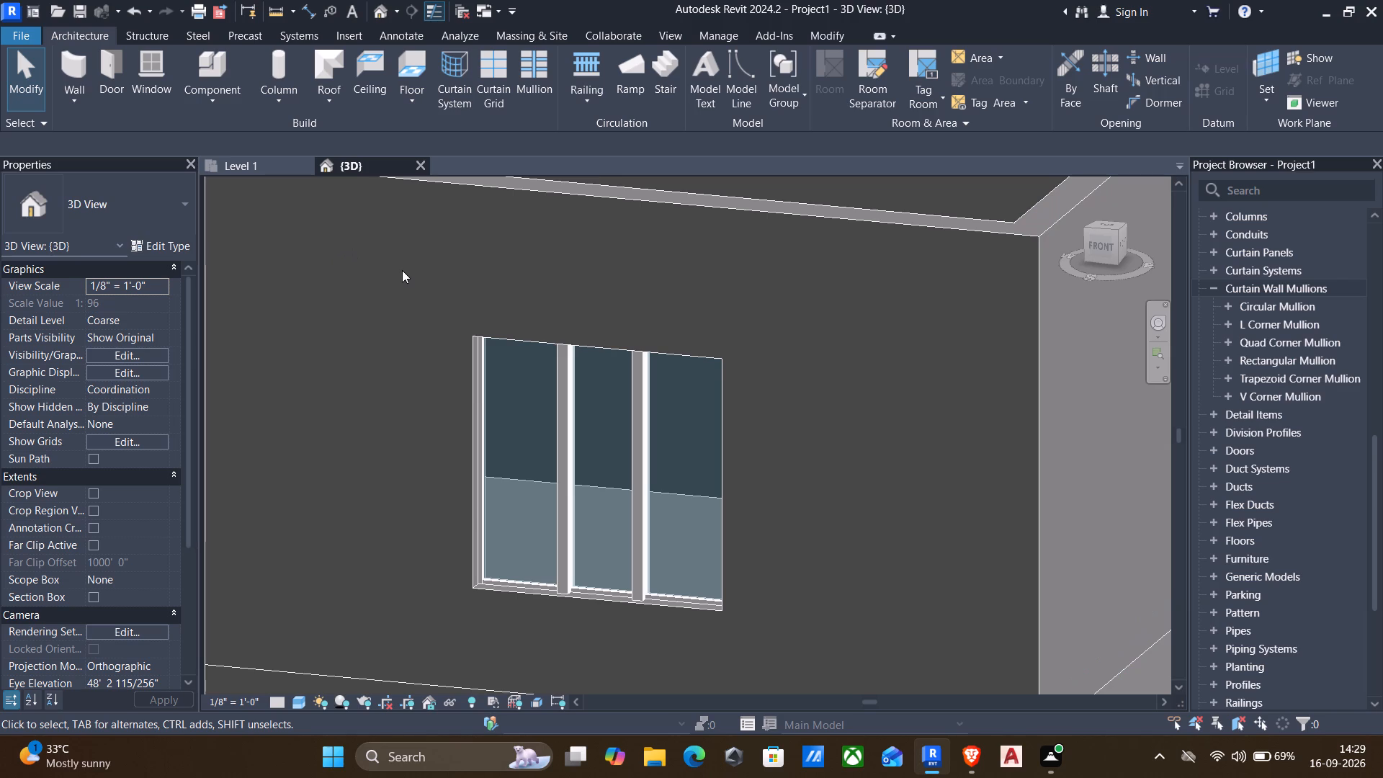
{"action": "left_click", "coordinate": [525, 351]}
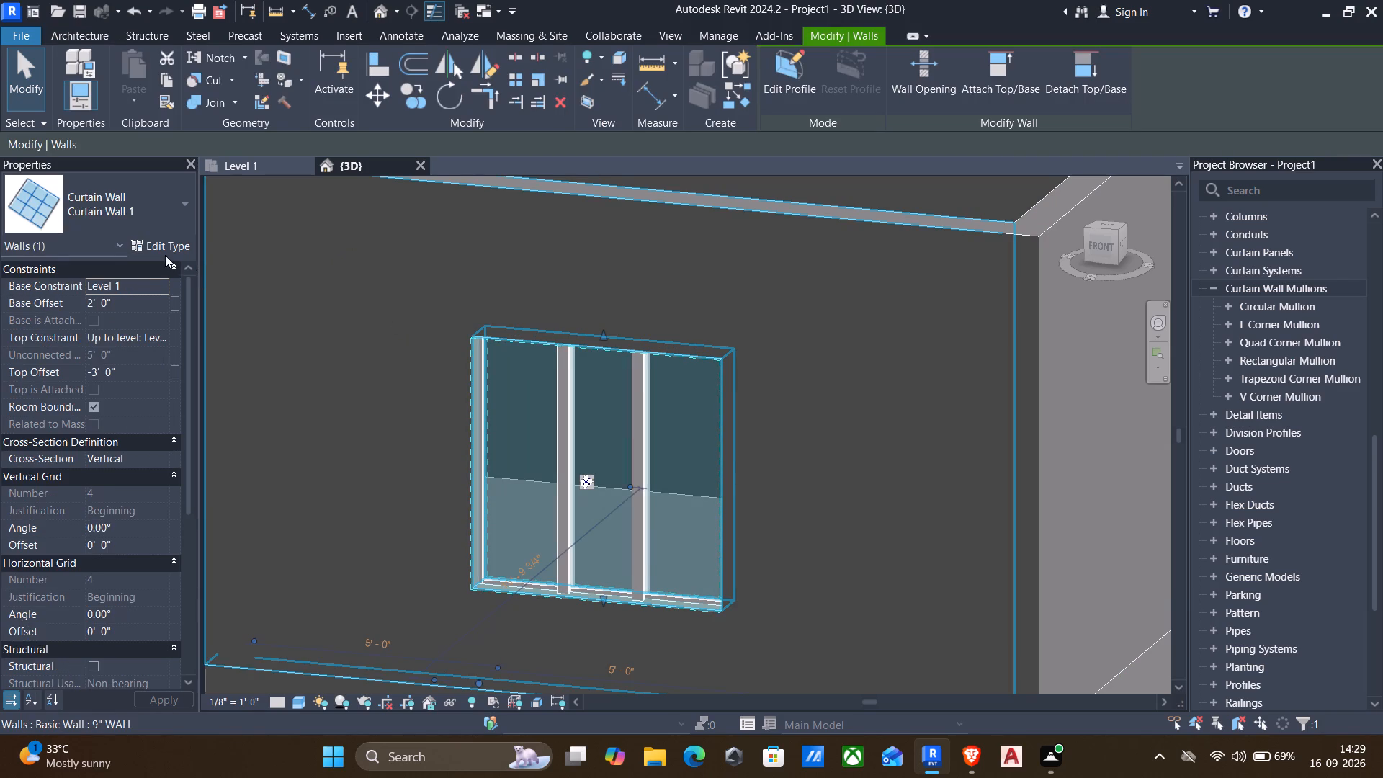
{"action": "left_click", "coordinate": [153, 245]}
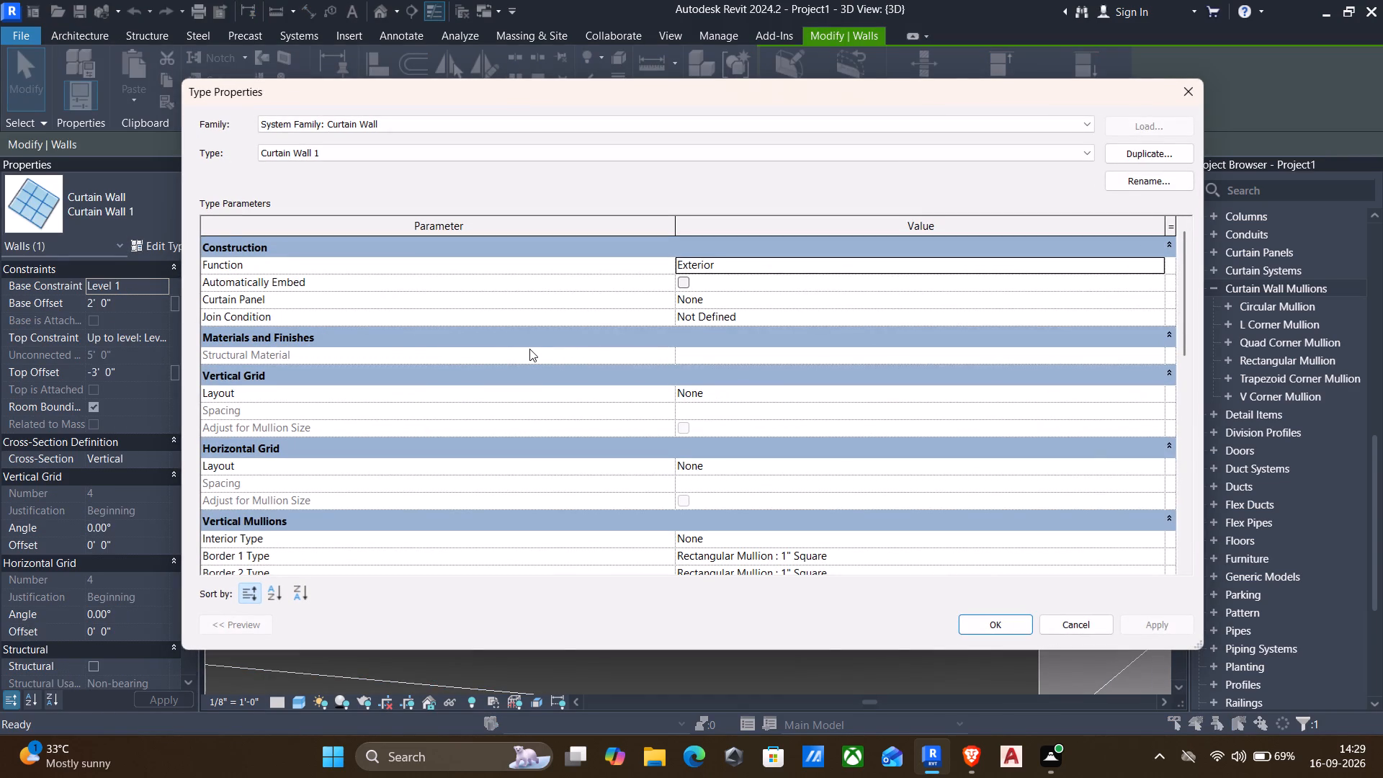
{"action": "scroll", "coordinate": [838, 501], "scroll_direction": "down", "scroll_amount": 1}
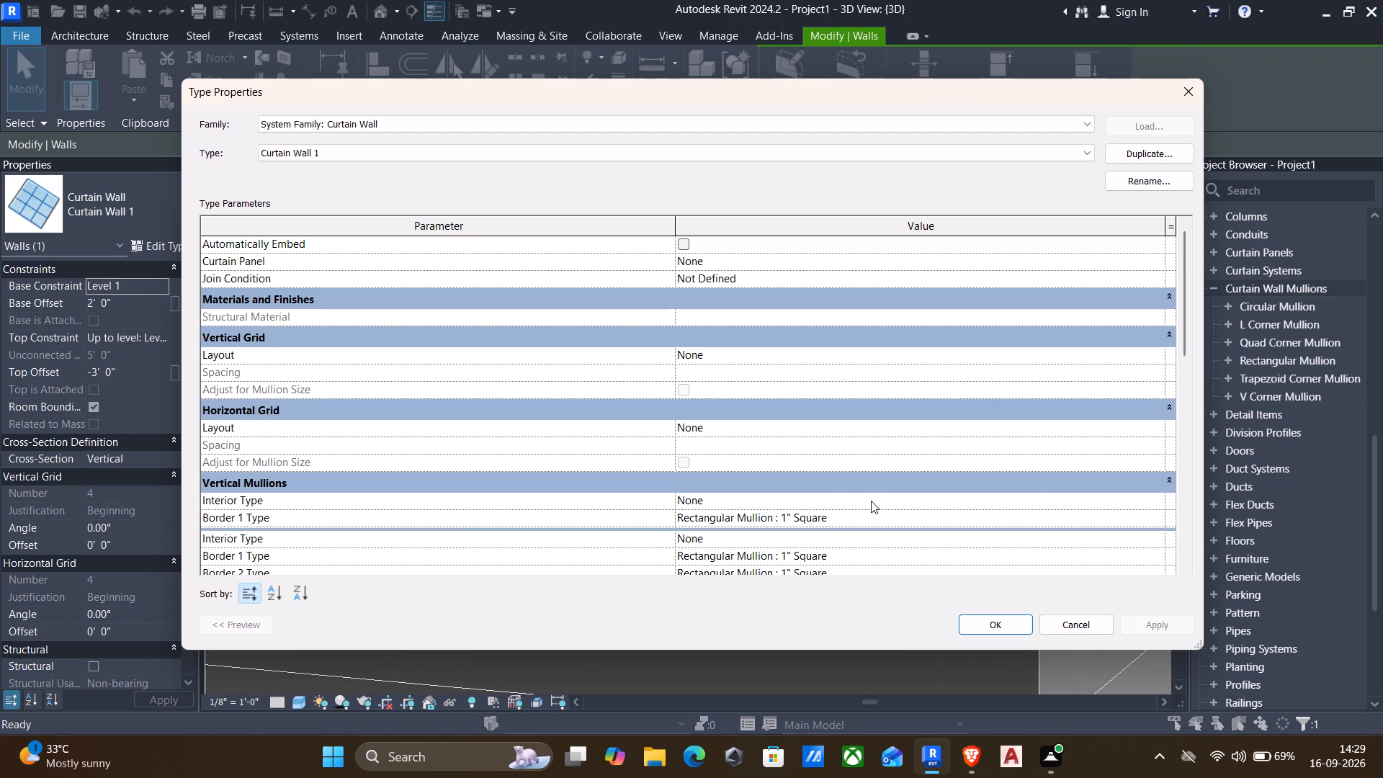
{"action": "scroll", "coordinate": [779, 489], "scroll_direction": "down", "scroll_amount": 3}
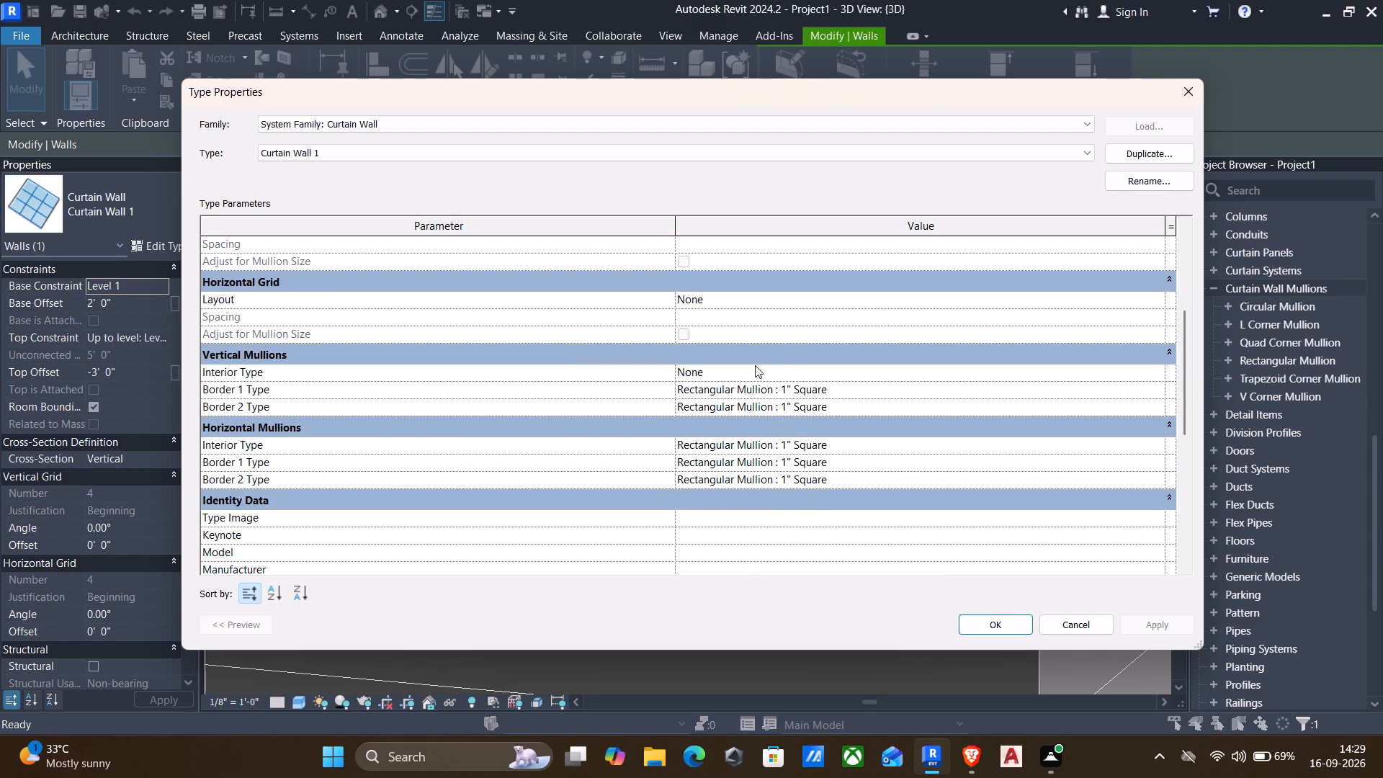
{"action": "left_click", "coordinate": [836, 375]}
{"action": "left_click", "coordinate": [1151, 370]}
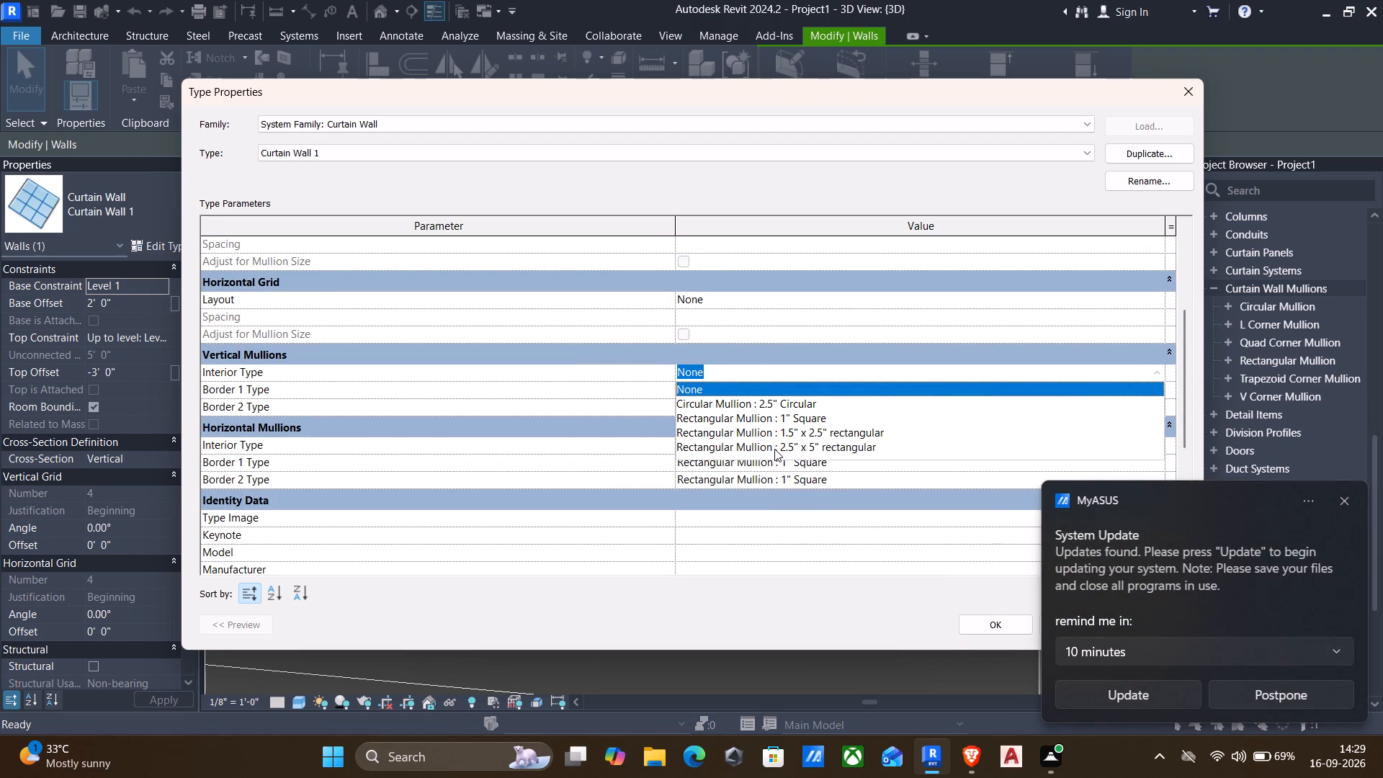
{"action": "left_click", "coordinate": [709, 413]}
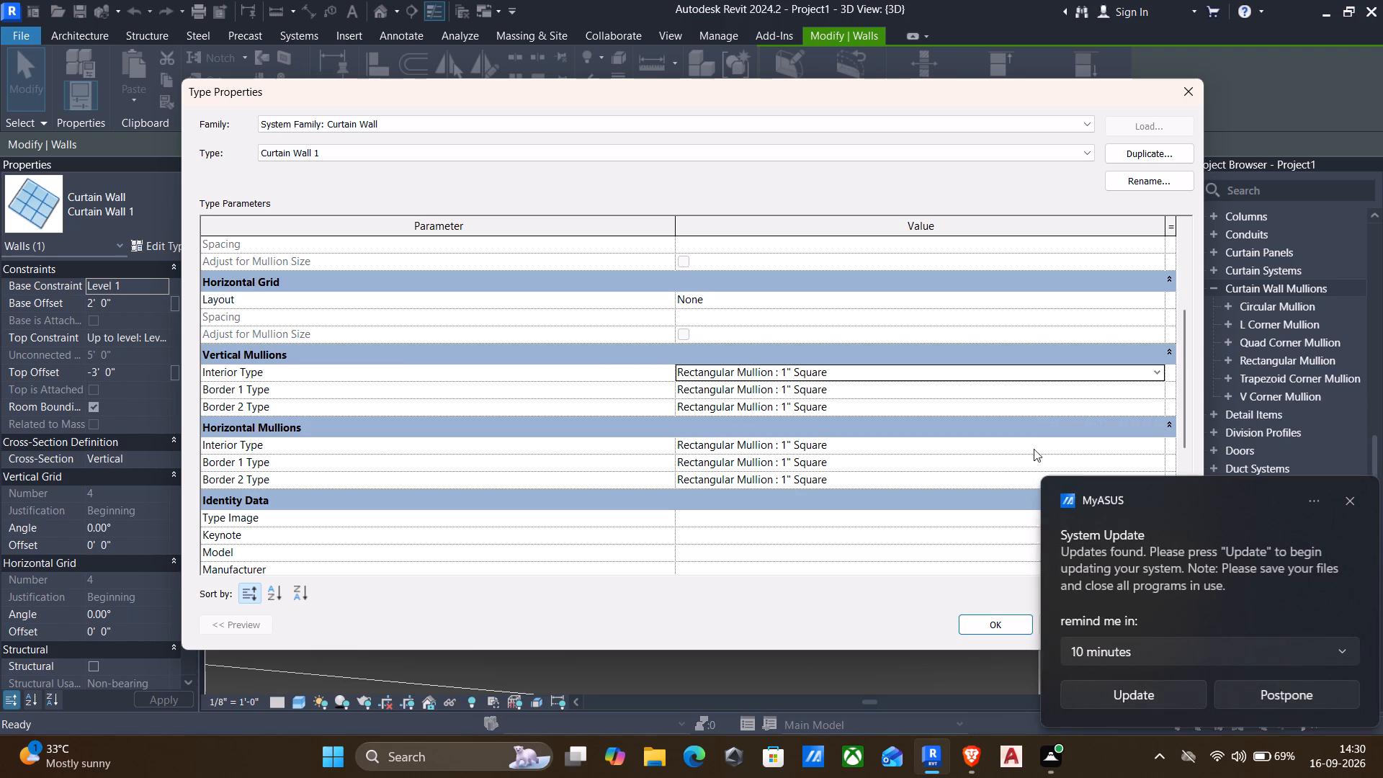
{"action": "left_click", "coordinate": [994, 617]}
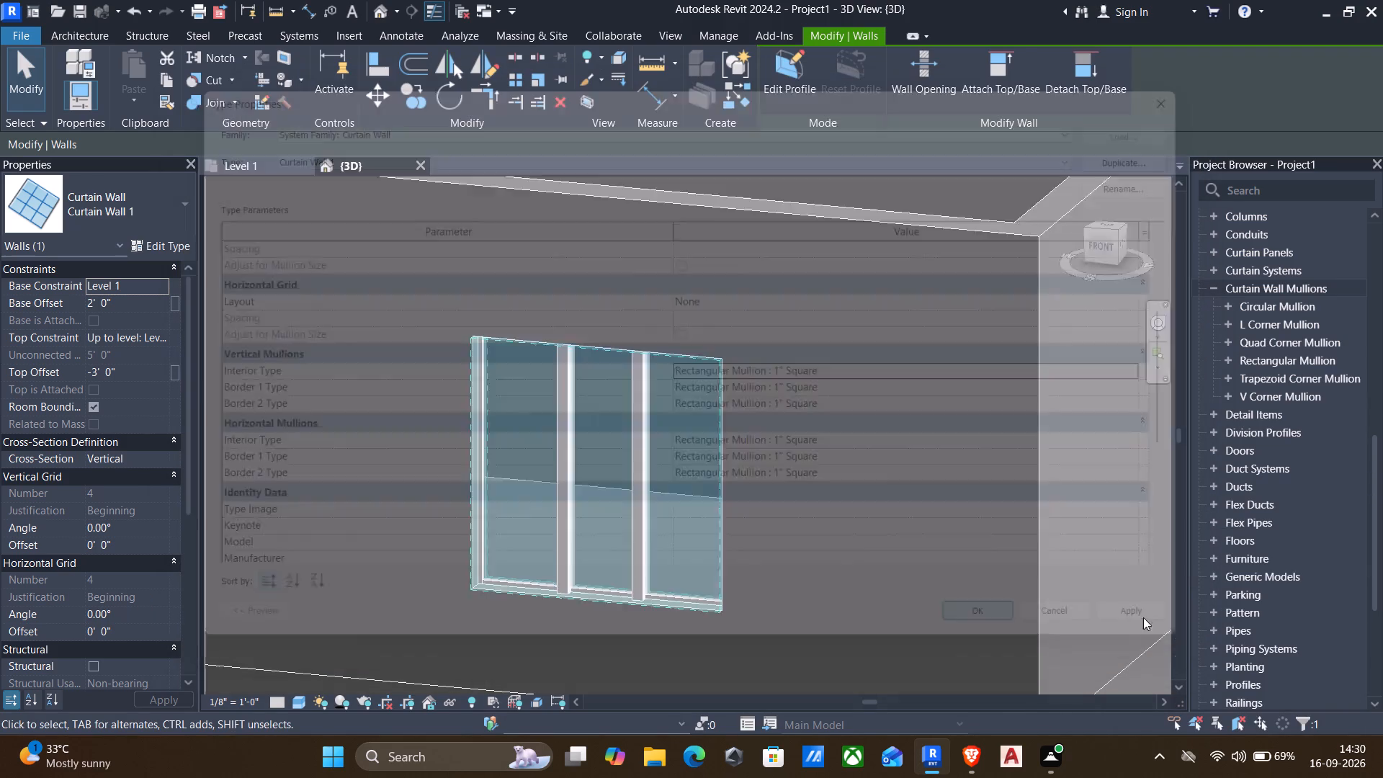
{"action": "key", "text": "Escape"}
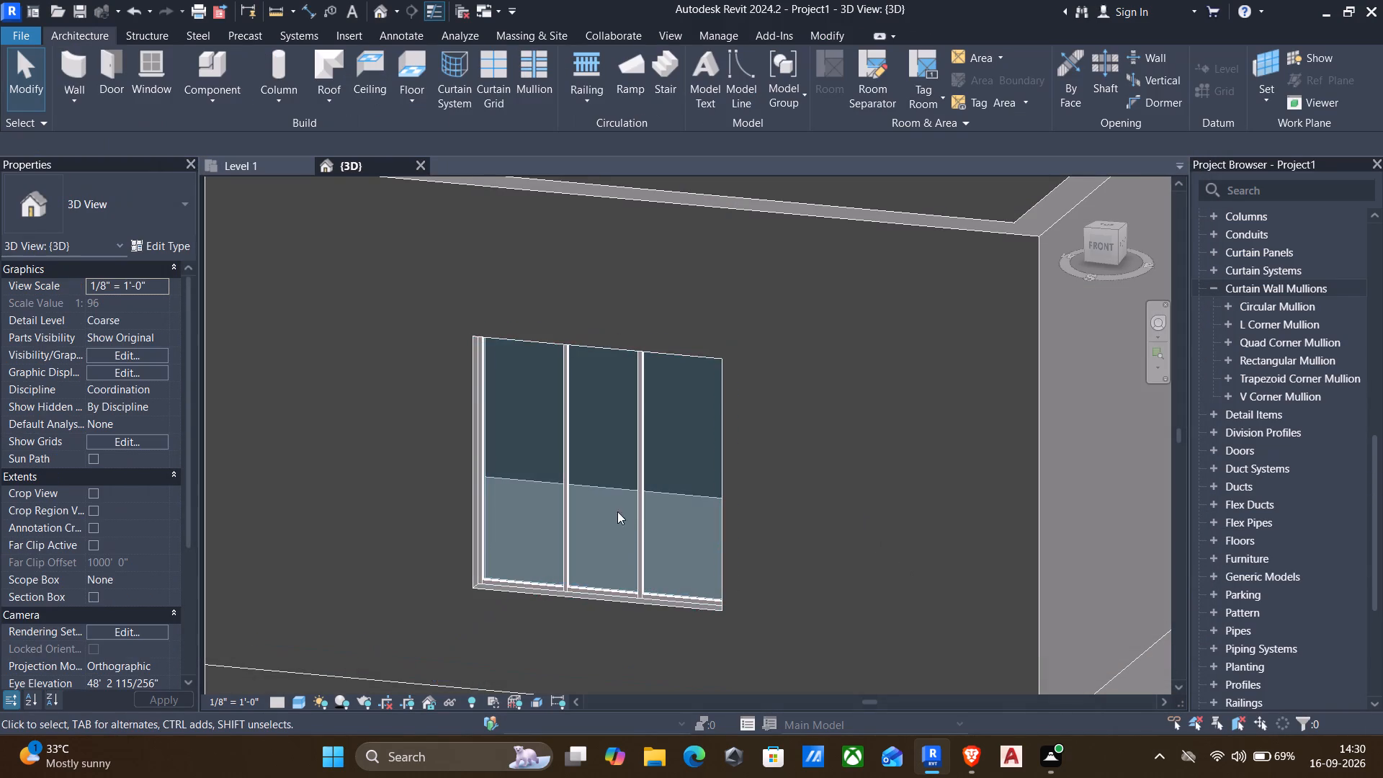
Examine the curtain-wall window's interior and border mullions up close and from different 3D angles.
{"action": "scroll", "coordinate": [609, 498], "scroll_direction": "up", "scroll_amount": 6}
{"action": "scroll", "coordinate": [563, 532], "scroll_direction": "down", "scroll_amount": 4}
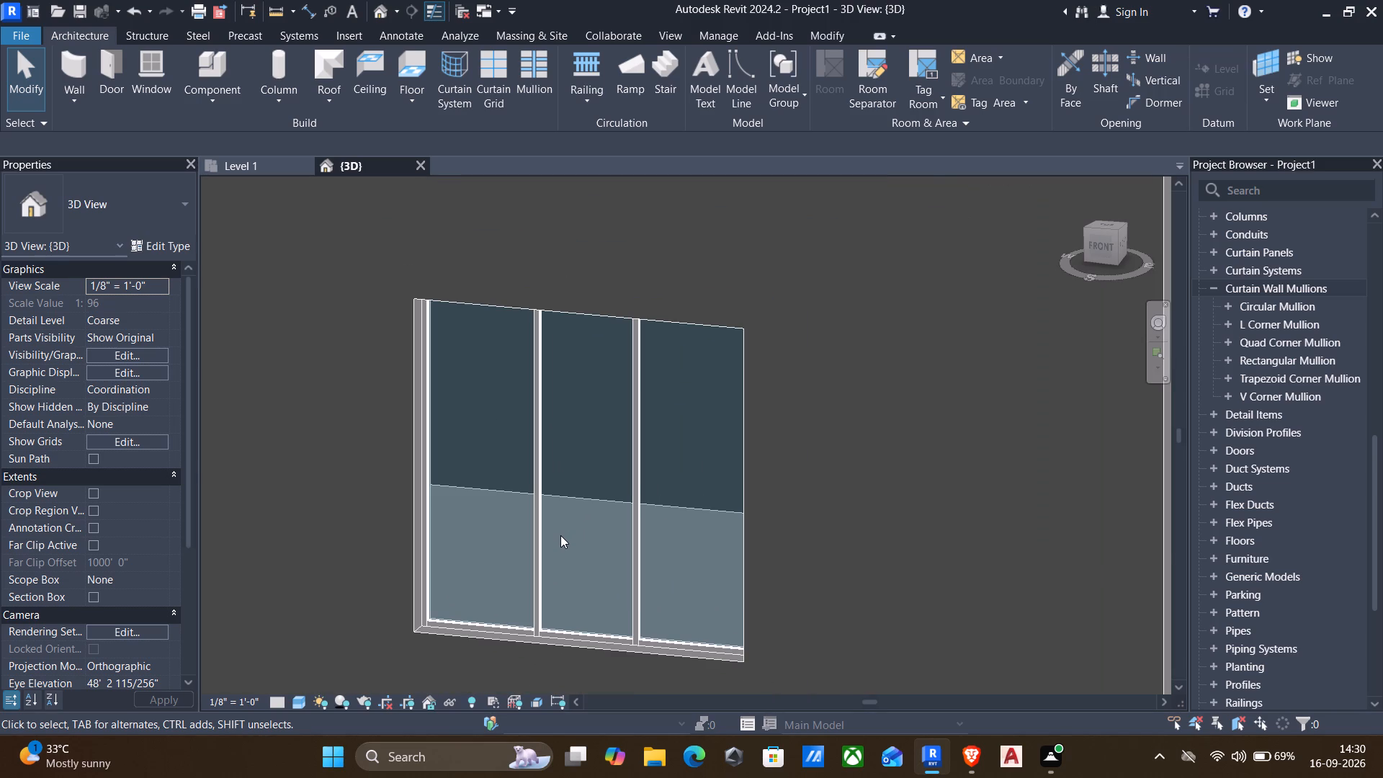
{"action": "scroll", "coordinate": [465, 494], "scroll_direction": "down", "scroll_amount": 1}
{"action": "middle_click_drag", "start_coordinate": [563, 498], "coordinate": [527, 491], "text": "shift"}
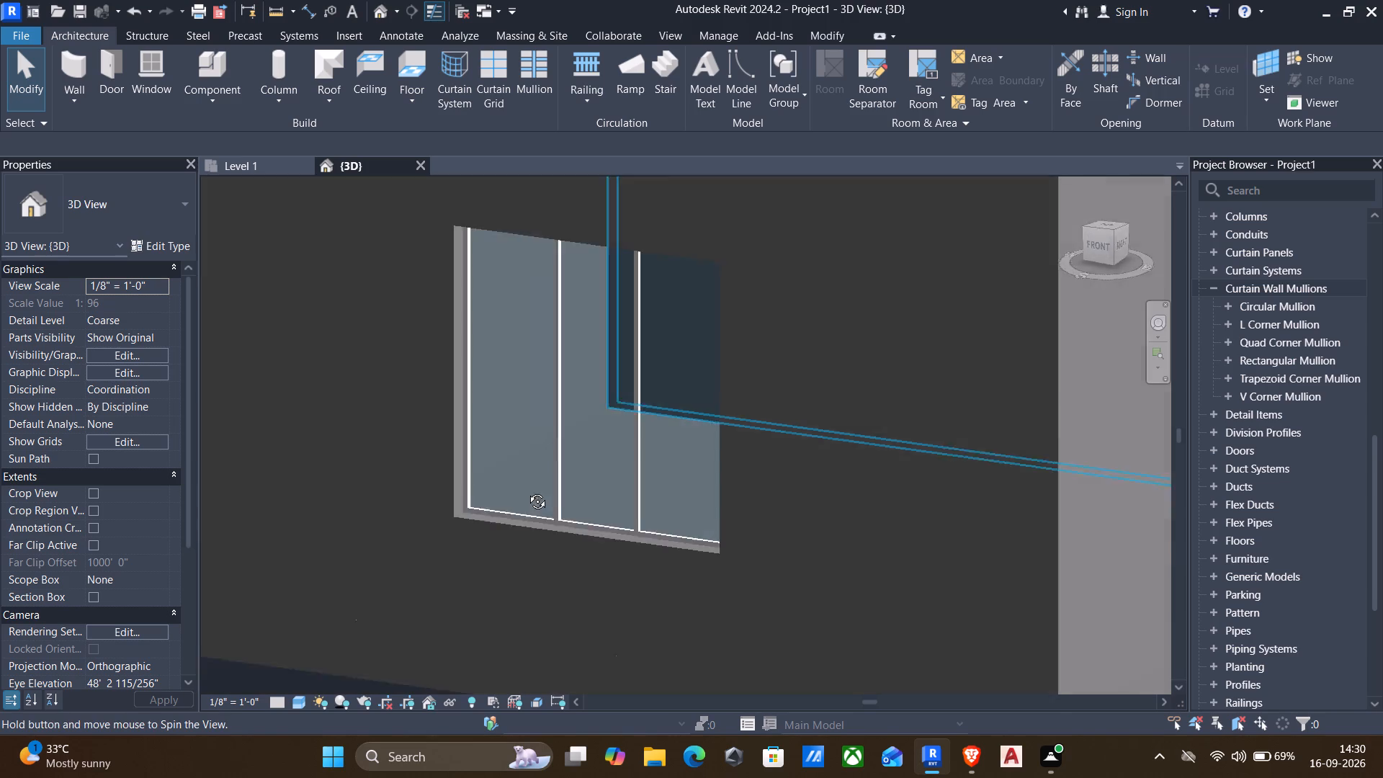
{"action": "middle_click_drag", "start_coordinate": [527, 491], "coordinate": [558, 456], "text": "shift"}
{"action": "scroll", "coordinate": [558, 452], "scroll_direction": "down", "scroll_amount": 2}
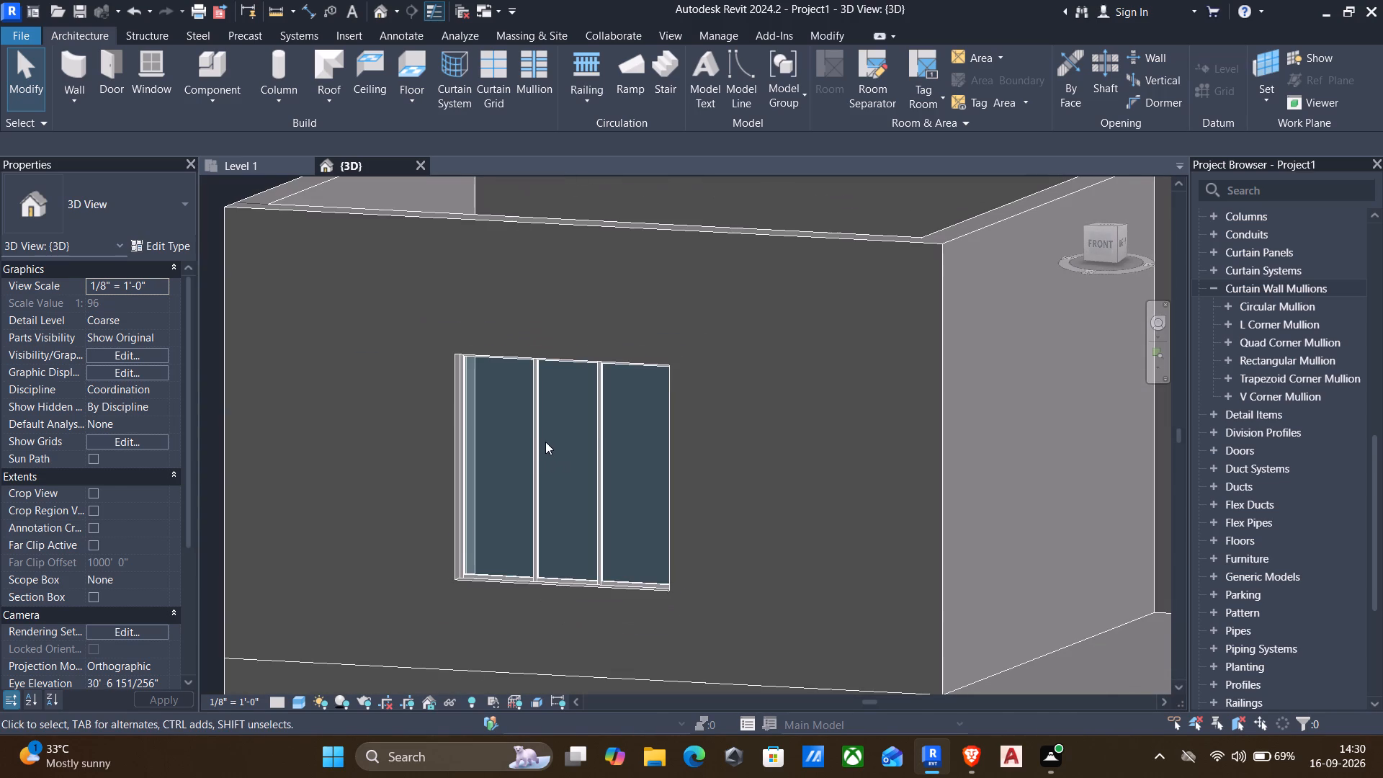
Set the Curtain Wall 1 type's vertical mullion Interior Type to Rectangular Mullion : 1.5" x 2.5" rectangular.
{"action": "left_click", "coordinate": [538, 442]}
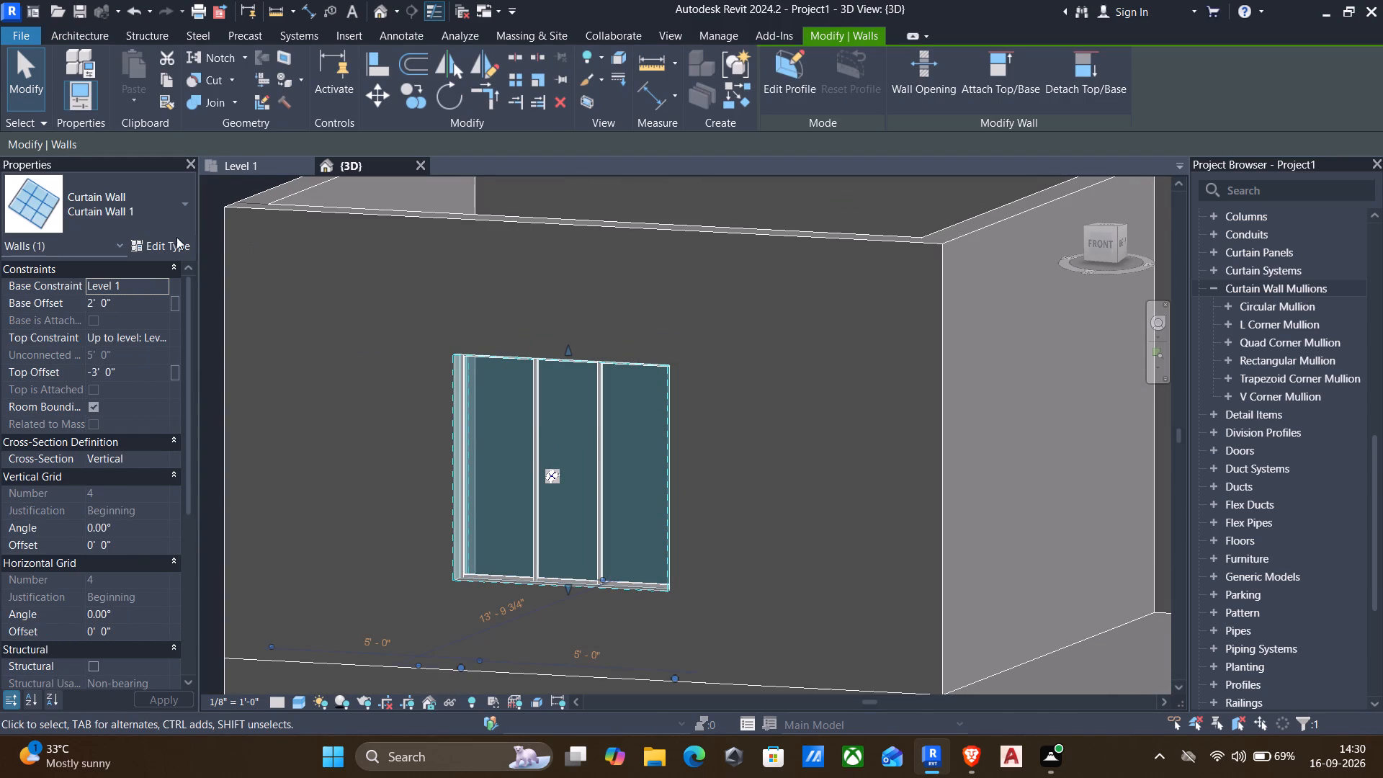
{"action": "left_click", "coordinate": [161, 248]}
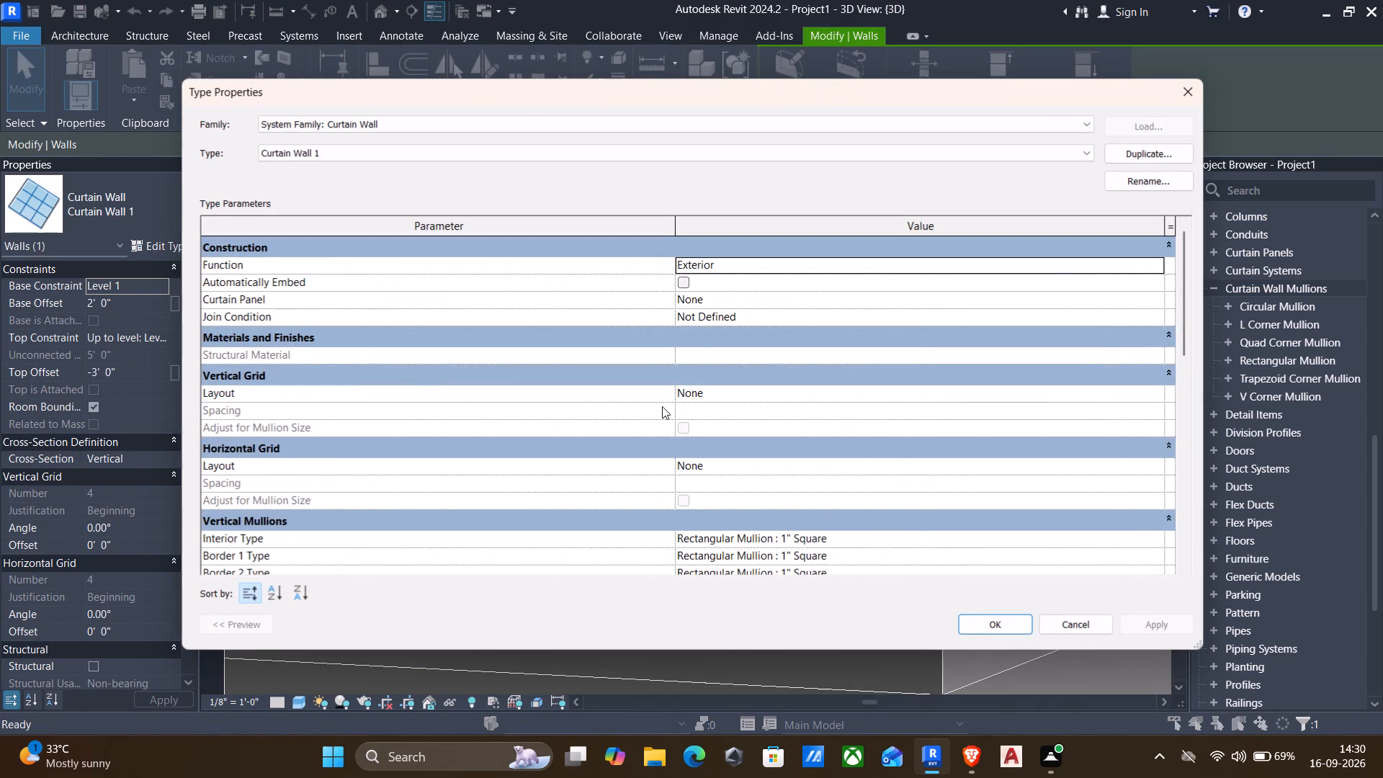
{"action": "scroll", "coordinate": [702, 472], "scroll_direction": "down", "scroll_amount": 3}
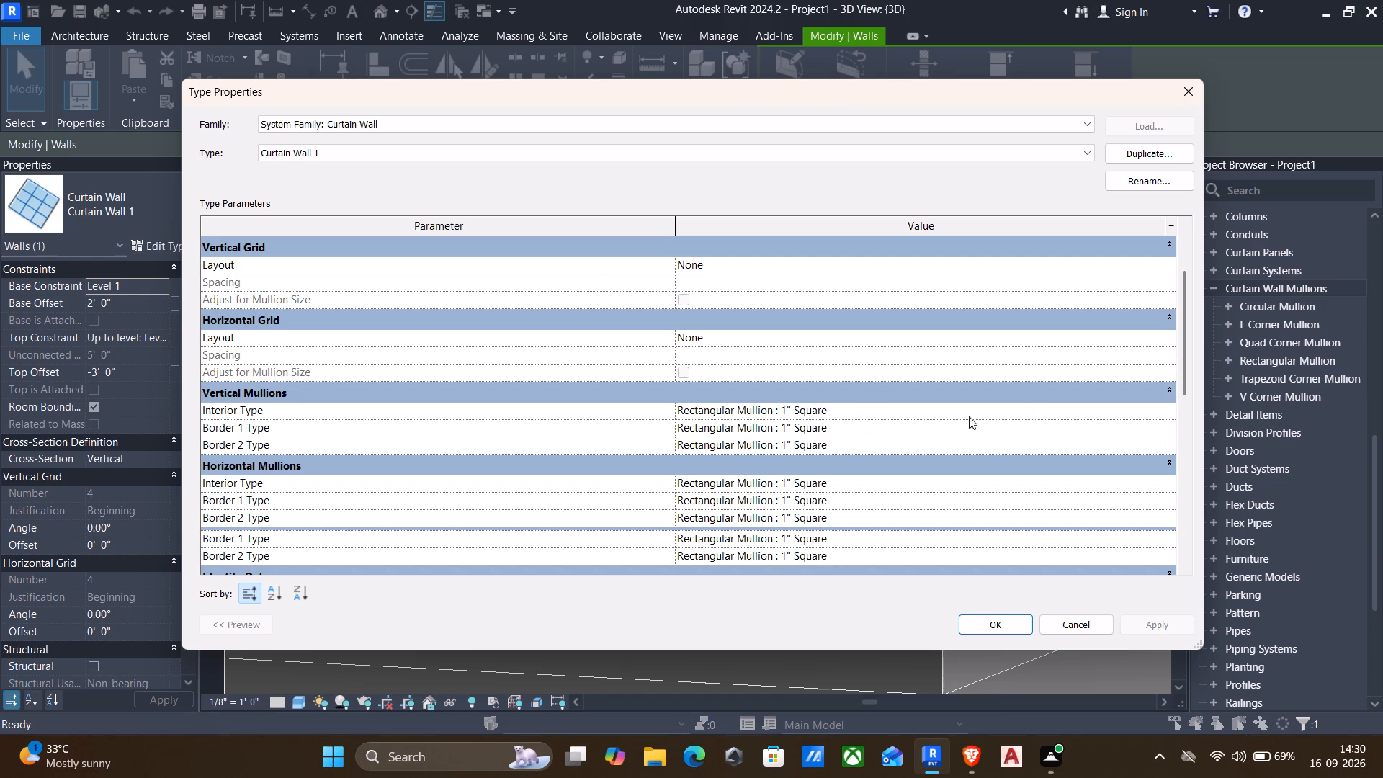
{"action": "left_click", "coordinate": [1157, 409]}
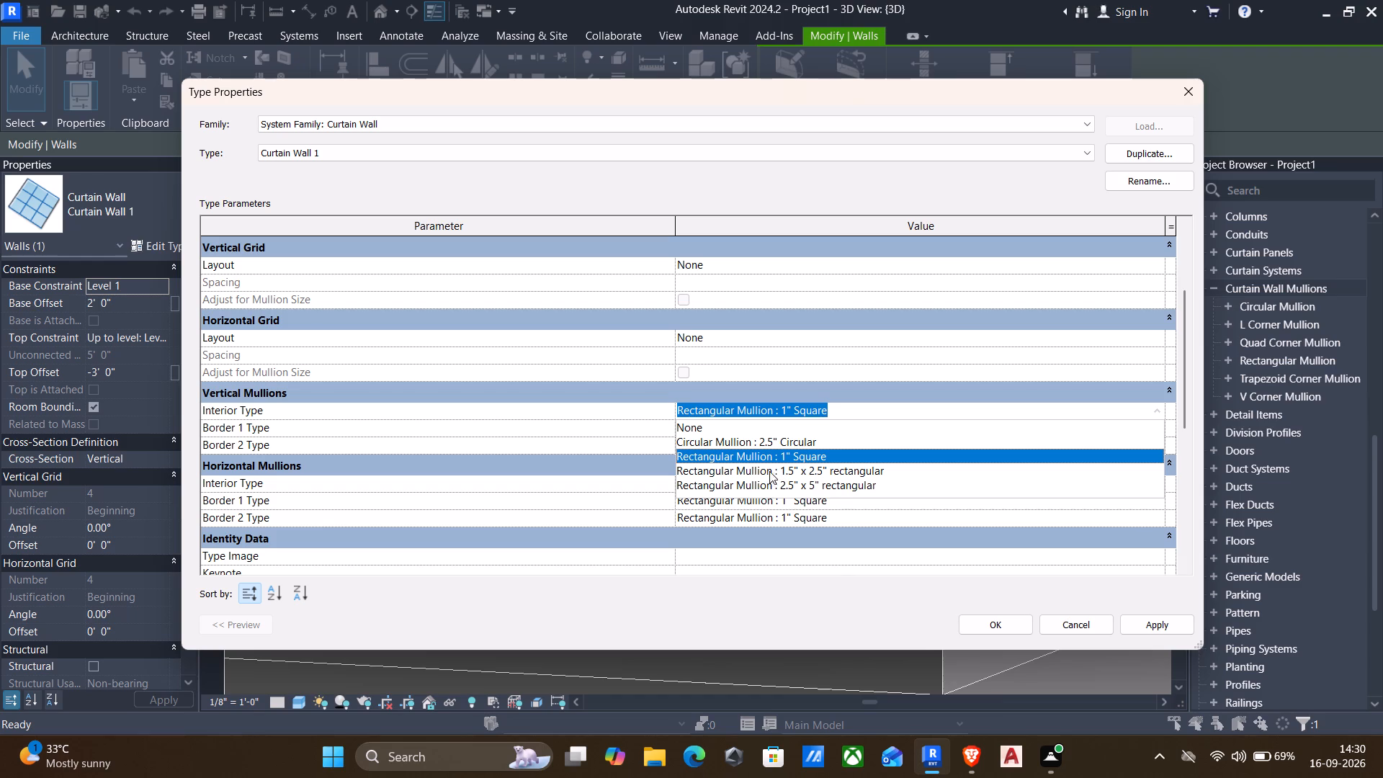
{"action": "scroll", "coordinate": [758, 481], "scroll_direction": "down", "scroll_amount": 3}
{"action": "scroll", "coordinate": [763, 478], "scroll_direction": "up", "scroll_amount": 2}
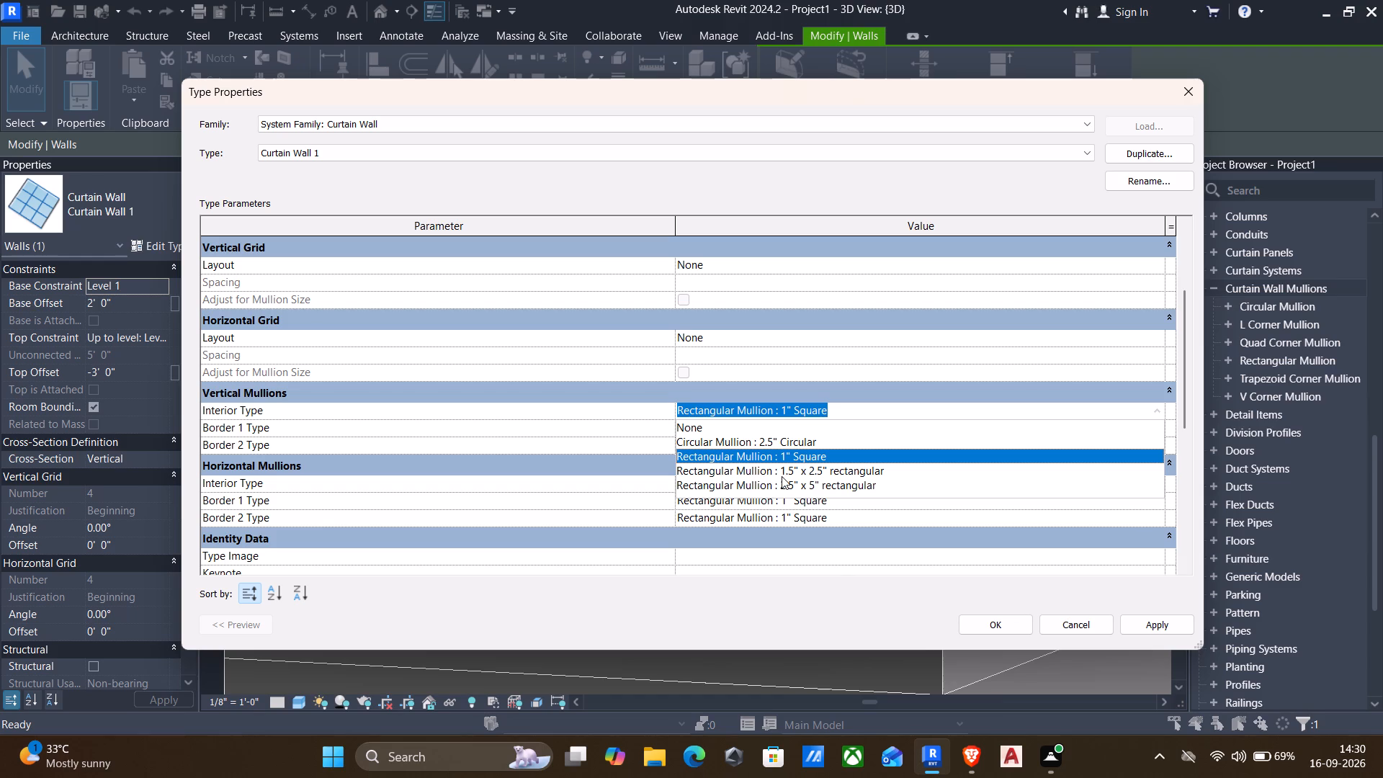
{"action": "left_click", "coordinate": [786, 468]}
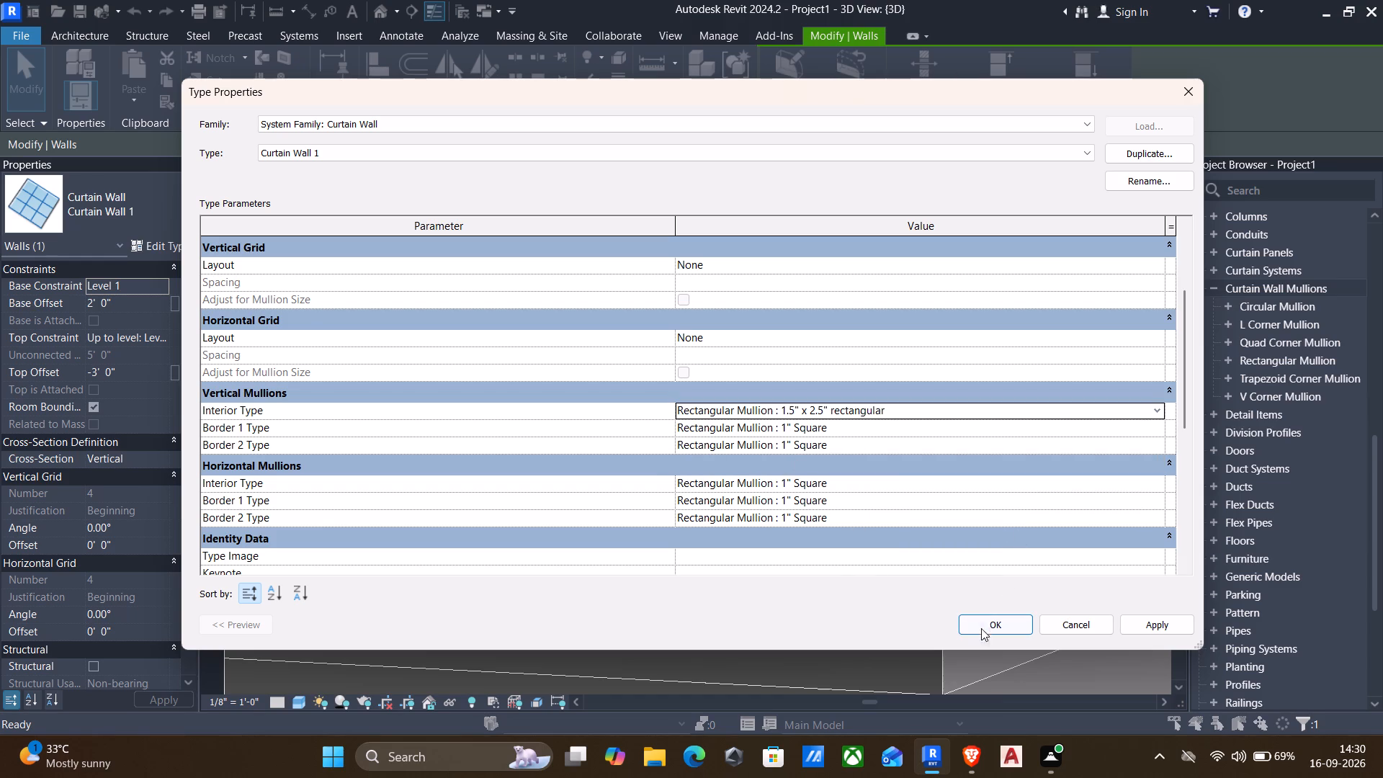
{"action": "left_click", "coordinate": [1137, 622]}
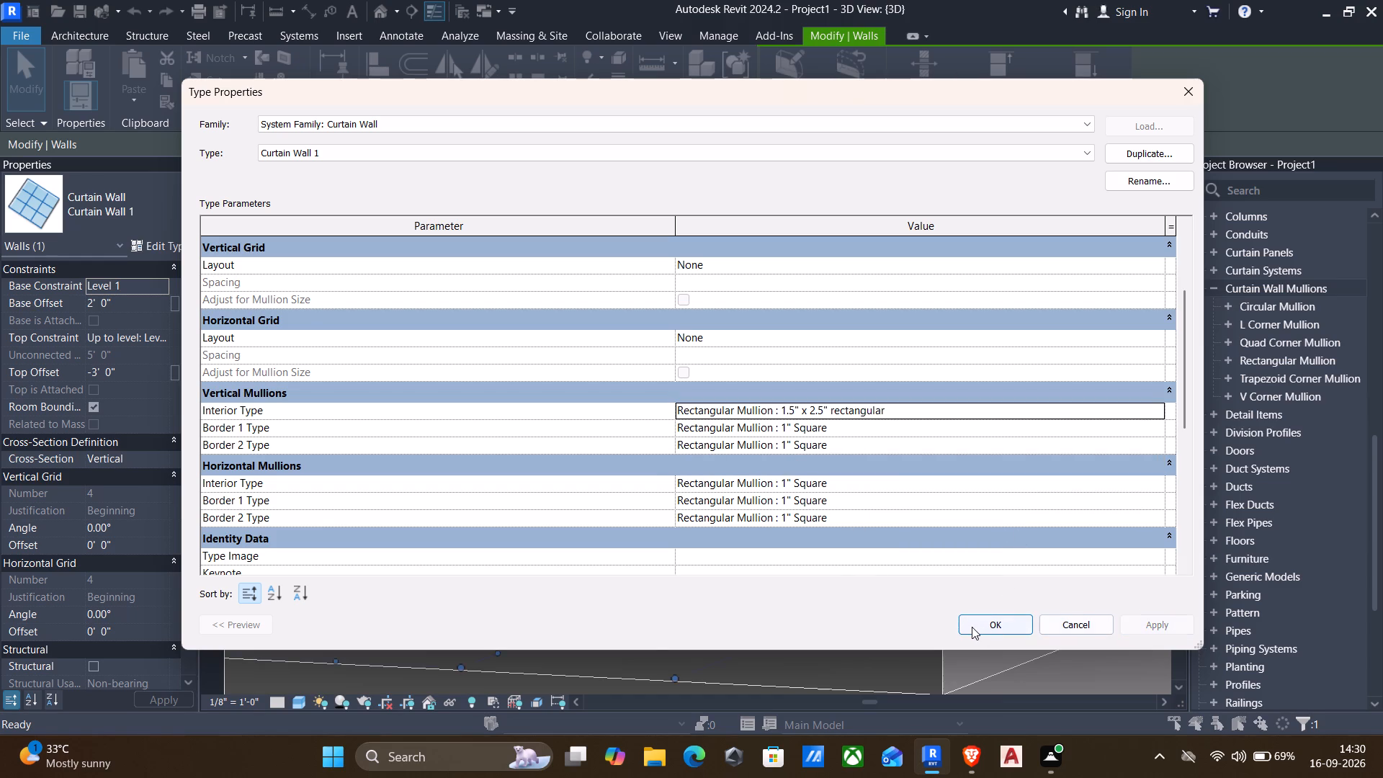
{"action": "left_click", "coordinate": [972, 627]}
{"action": "key", "text": "Escape"}
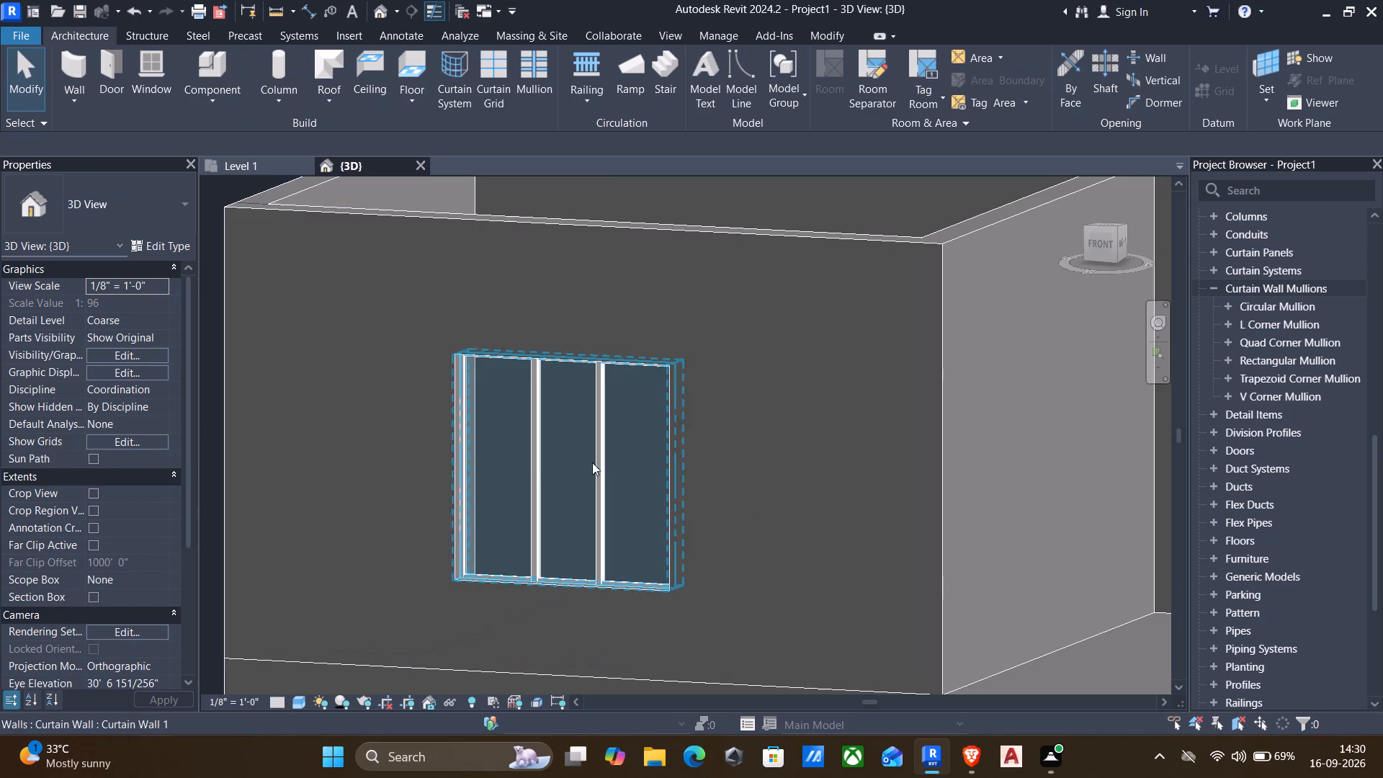
Examine the curtain-wall window's interior vertical mullions and the adjoining rooms from different 3D angles.
{"action": "scroll", "coordinate": [531, 462], "scroll_direction": "up", "scroll_amount": 2}
{"action": "scroll", "coordinate": [460, 500], "scroll_direction": "down", "scroll_amount": 1}
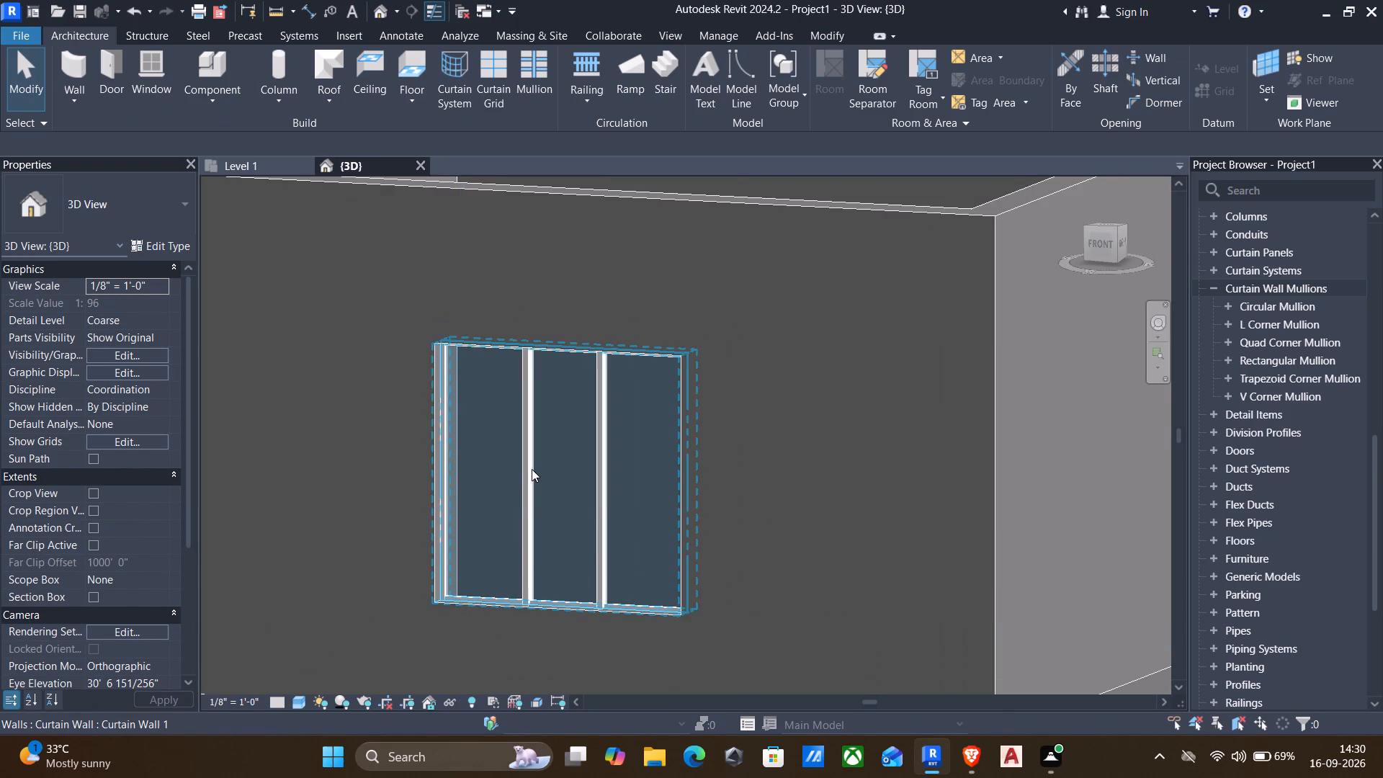
{"action": "scroll", "coordinate": [533, 468], "scroll_direction": "down", "scroll_amount": 2}
{"action": "middle_click_drag", "start_coordinate": [577, 487], "coordinate": [583, 486], "text": "shift"}
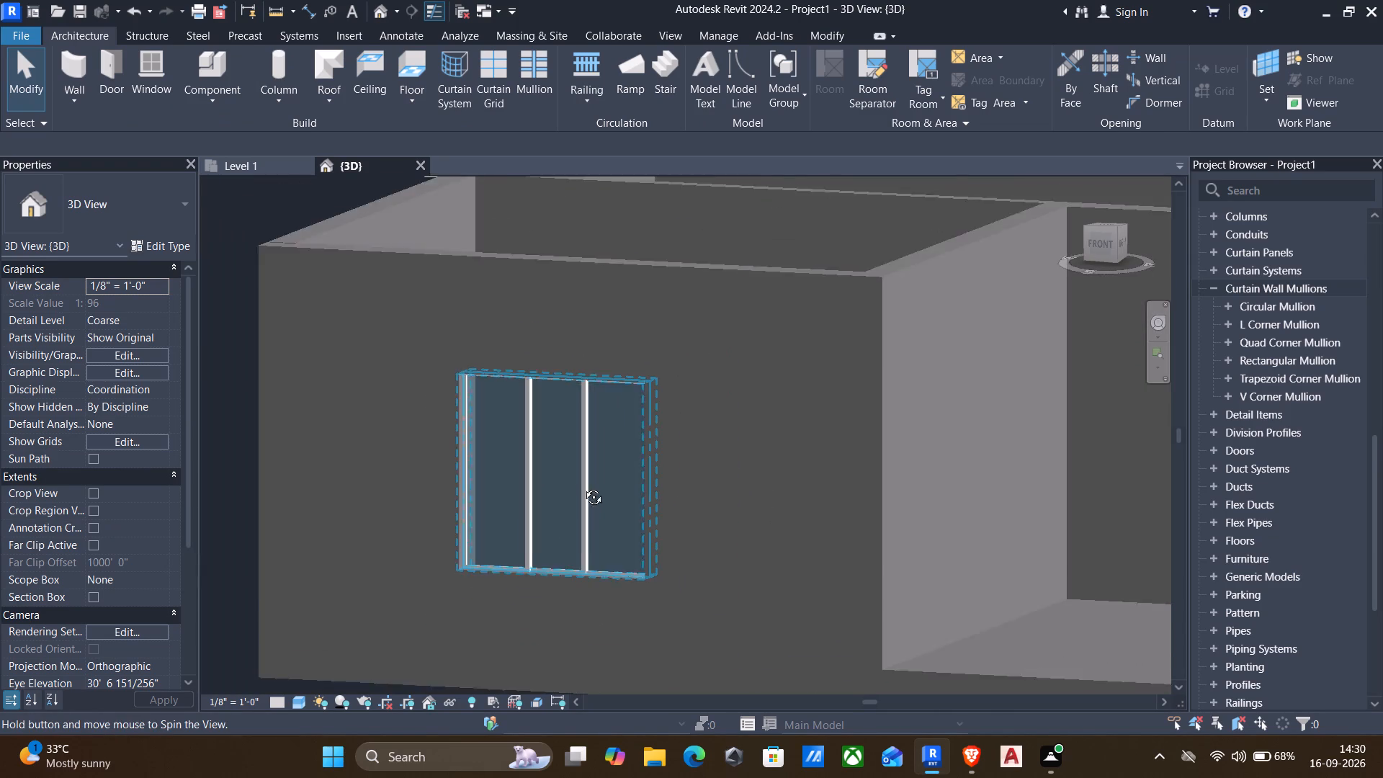
{"action": "middle_click_drag", "start_coordinate": [583, 486], "coordinate": [551, 547], "text": "shift"}
{"action": "scroll", "coordinate": [555, 535], "scroll_direction": "down", "scroll_amount": 1}
{"action": "middle_click_drag", "start_coordinate": [564, 438], "coordinate": [547, 523]}
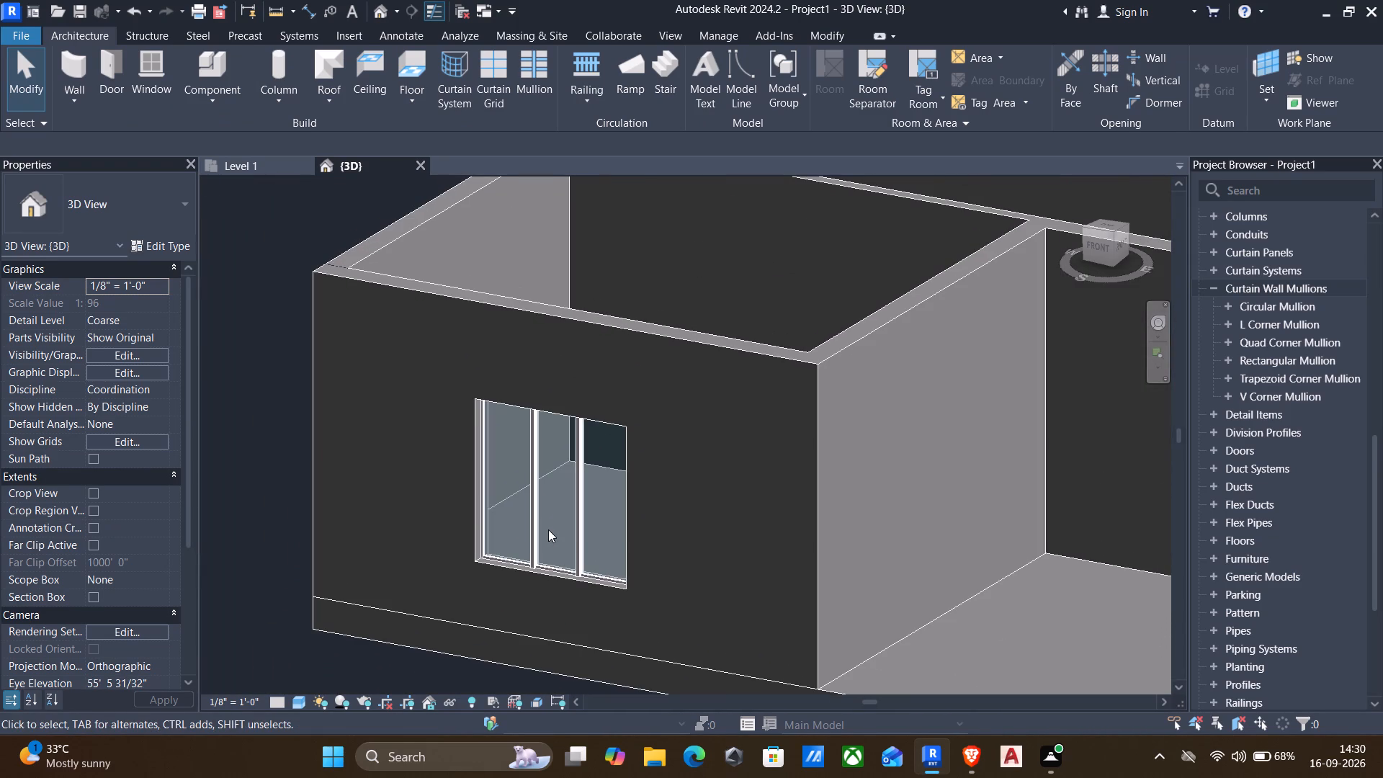
{"action": "scroll", "coordinate": [548, 529], "scroll_direction": "down", "scroll_amount": 1}
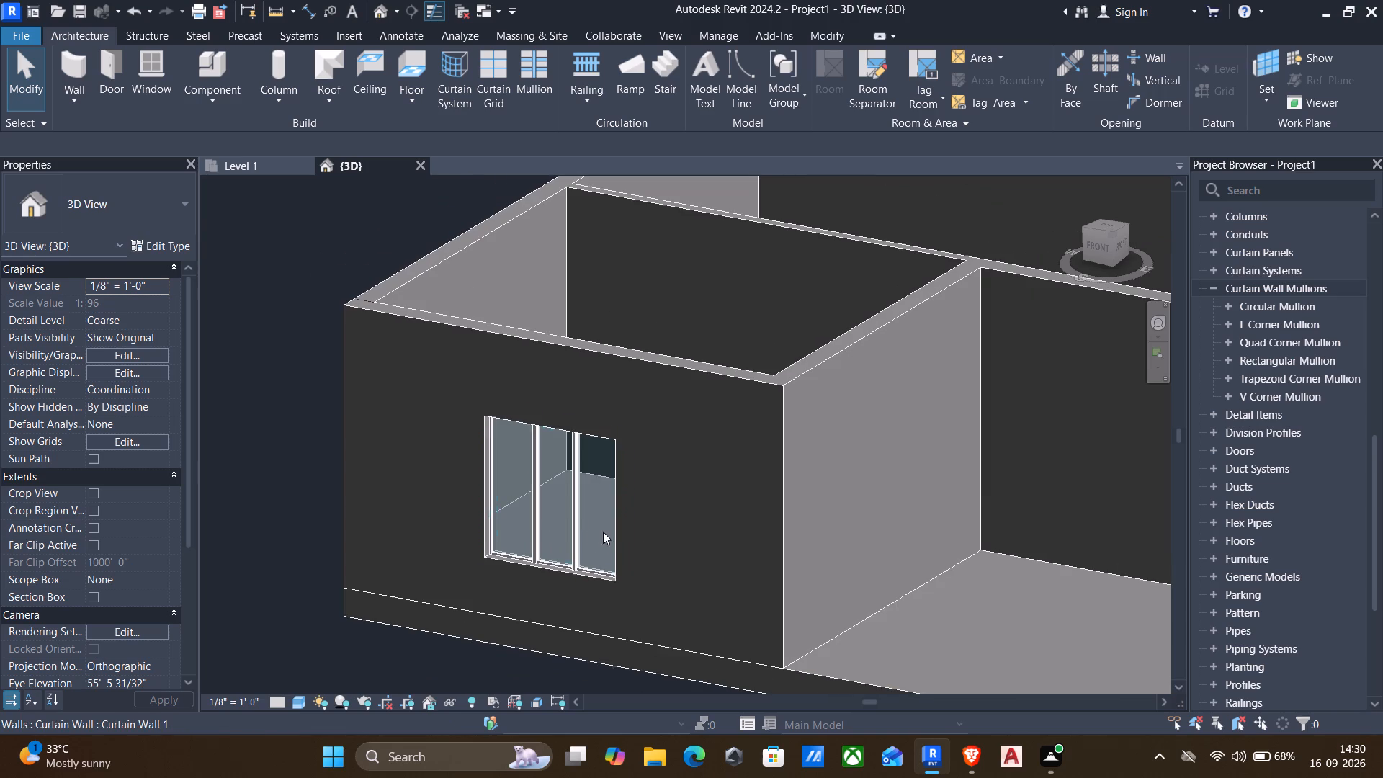
{"action": "middle_click_drag", "start_coordinate": [694, 555], "coordinate": [580, 613]}
{"action": "middle_click_drag", "start_coordinate": [602, 581], "coordinate": [609, 522]}
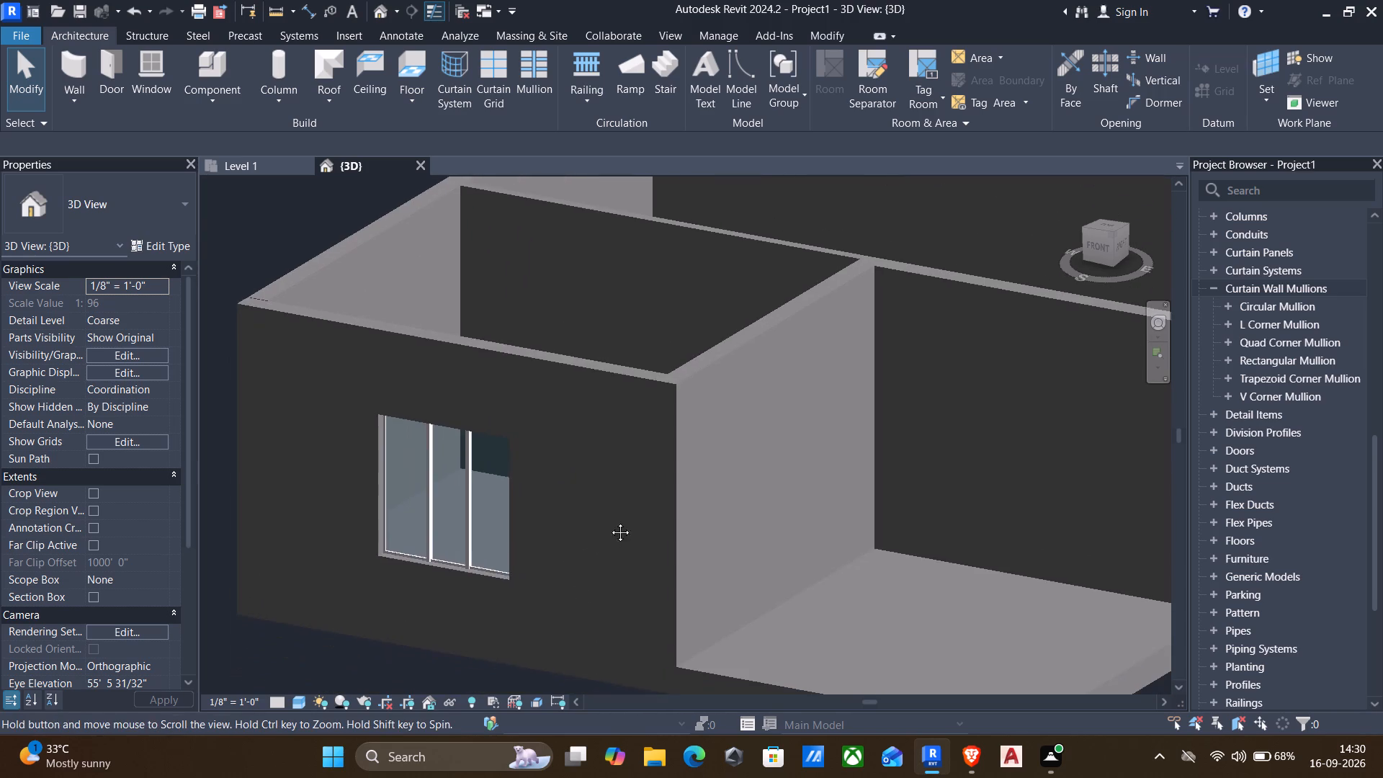
{"action": "middle_click_drag", "start_coordinate": [609, 522], "coordinate": [609, 520]}
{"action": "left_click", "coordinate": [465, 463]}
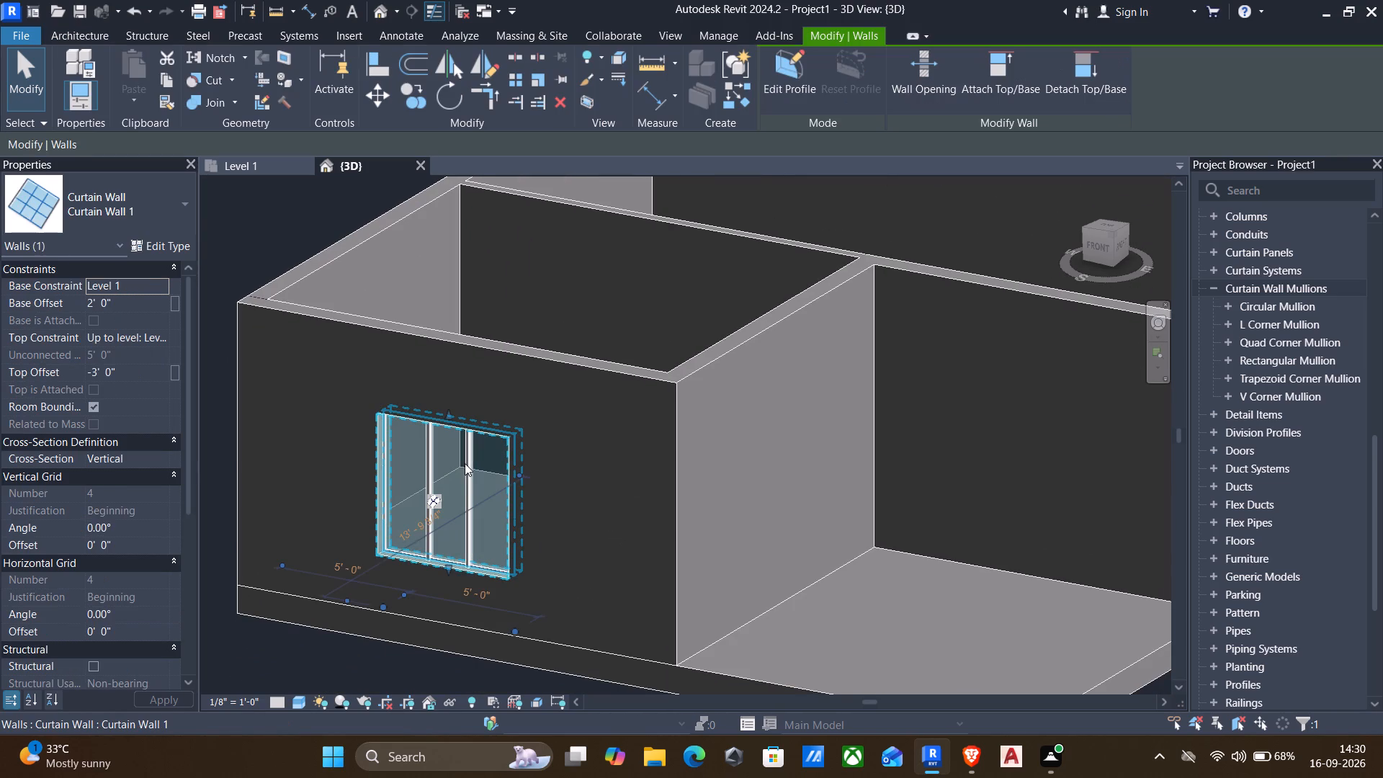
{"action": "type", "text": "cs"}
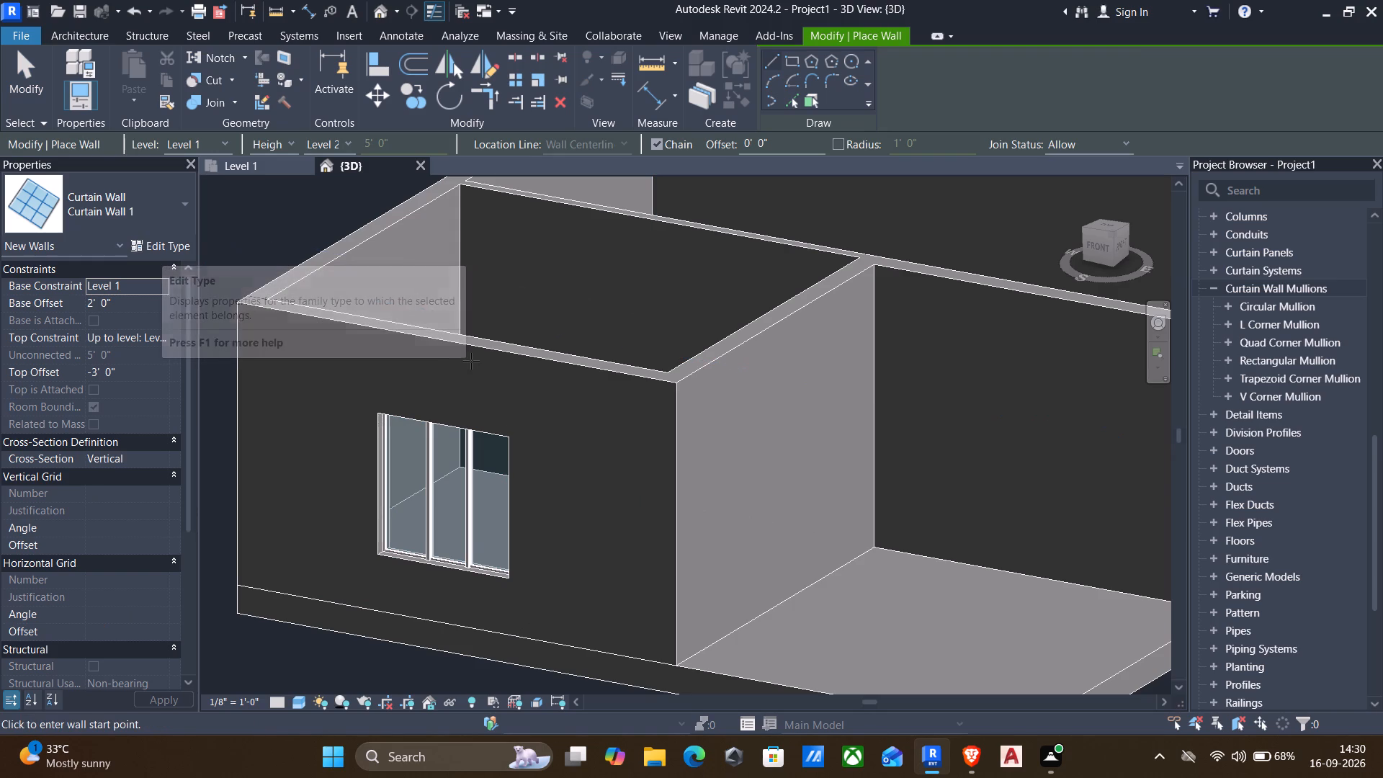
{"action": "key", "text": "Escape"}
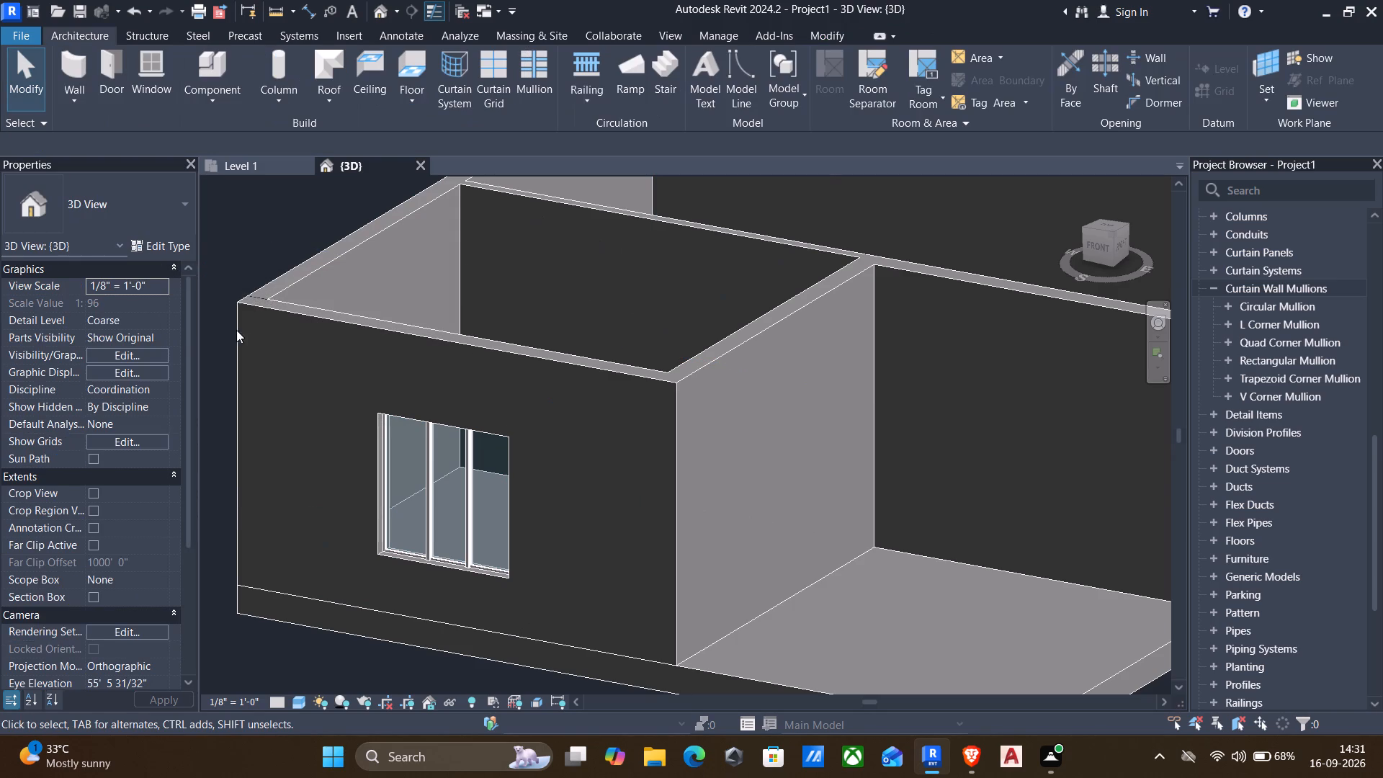
Duplicate the south window's Curtain Wall 1 type as "Curtain Wall 2 door" and apply it to that curtain wall.
{"action": "left_click", "coordinate": [428, 442]}
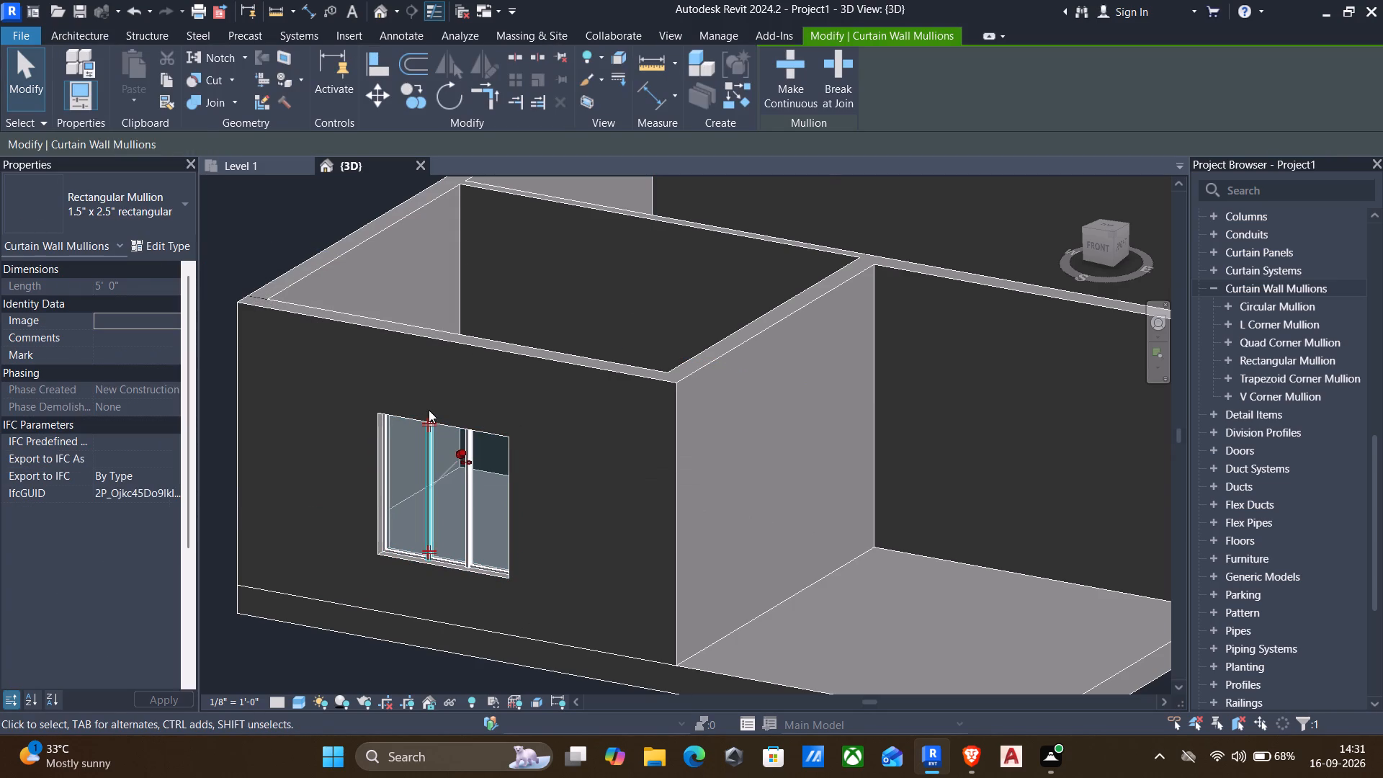
{"action": "key", "text": "Escape"}
{"action": "left_click", "coordinate": [467, 432]}
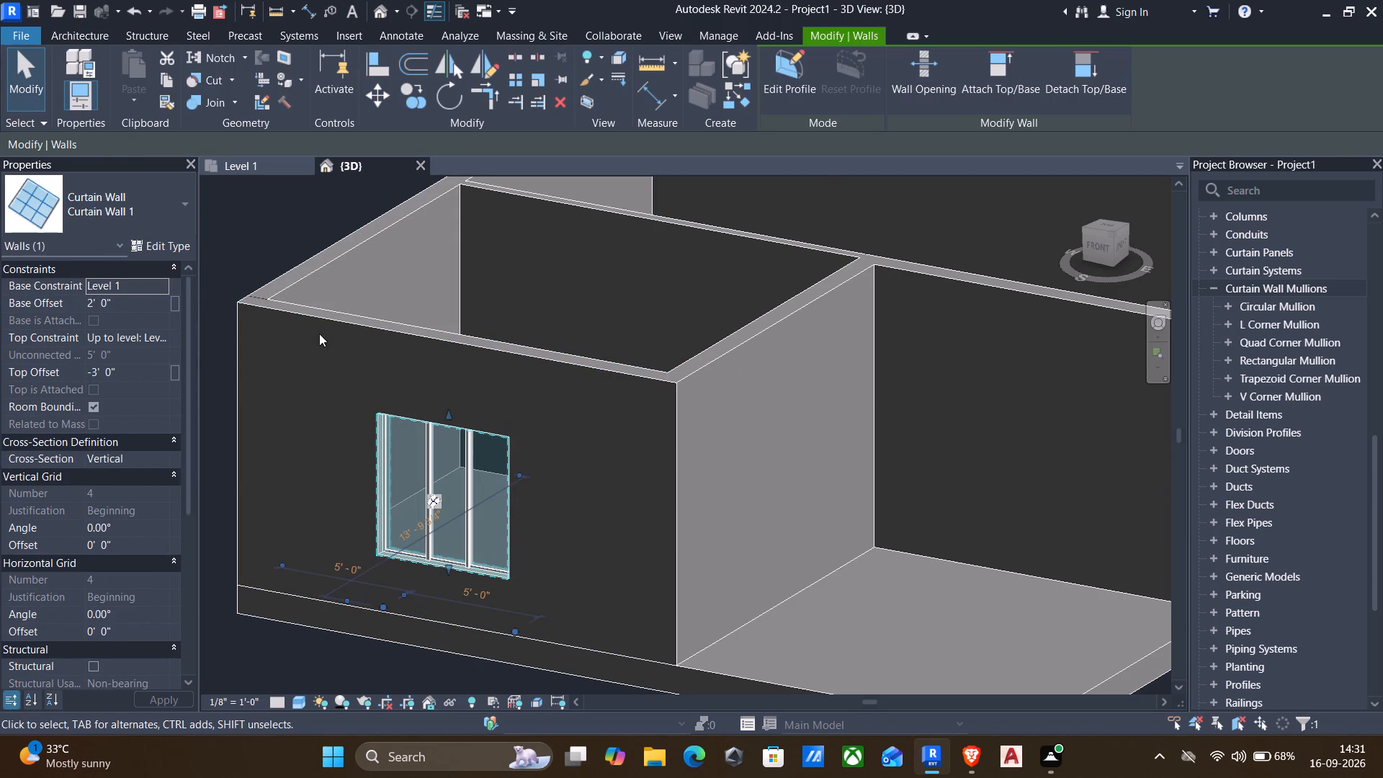
{"action": "left_click", "coordinate": [156, 248]}
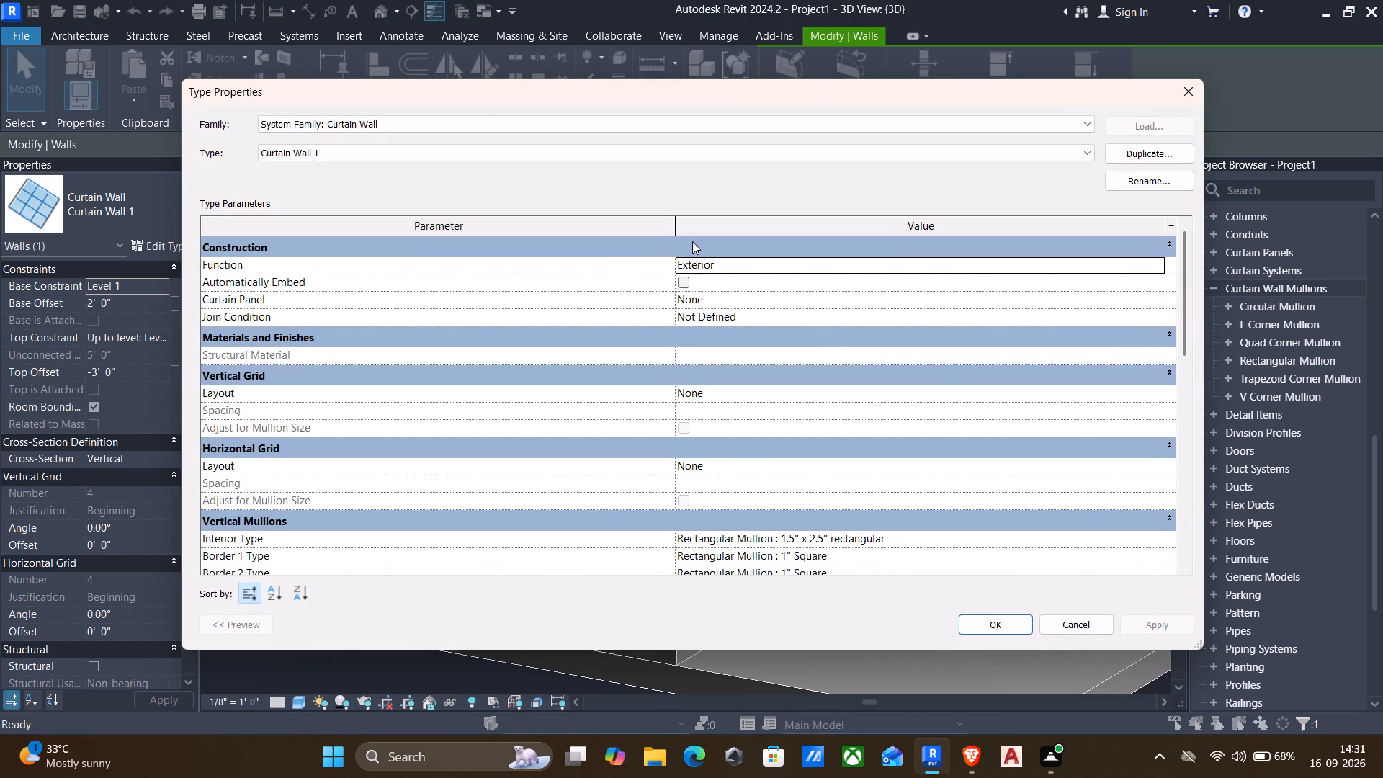
{"action": "left_click", "coordinate": [1158, 153]}
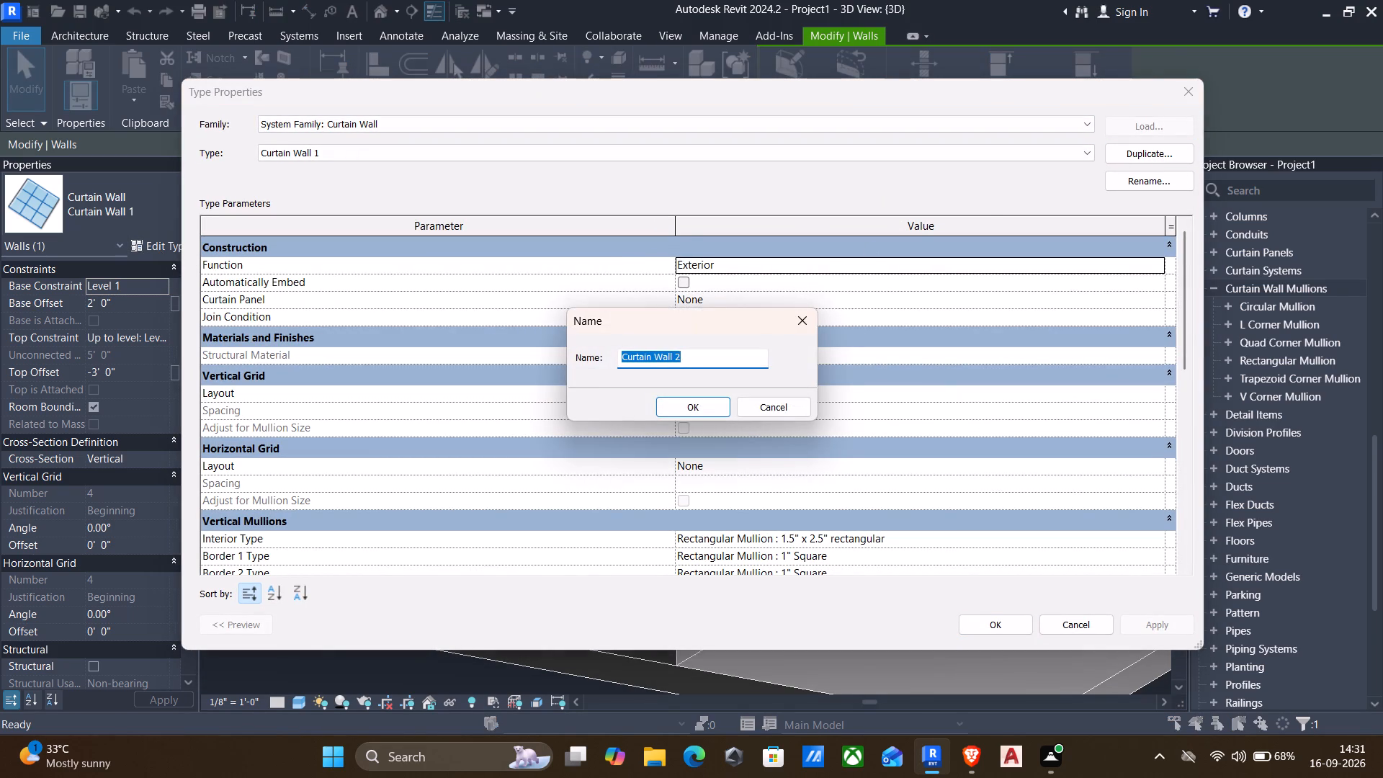
{"action": "left_click", "coordinate": [743, 358]}
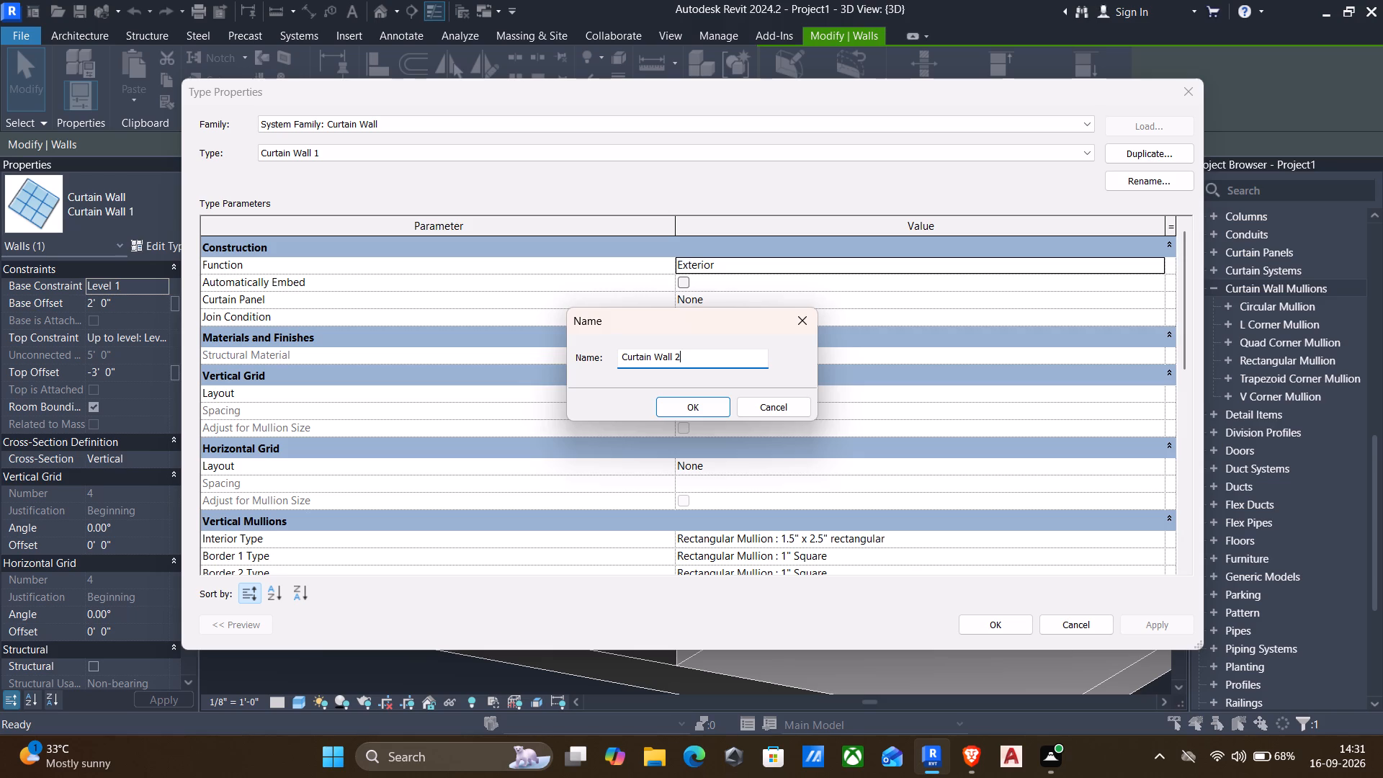
{"action": "key", "text": "space"}
{"action": "type", "text": "door"}
{"action": "left_click", "coordinate": [684, 397]}
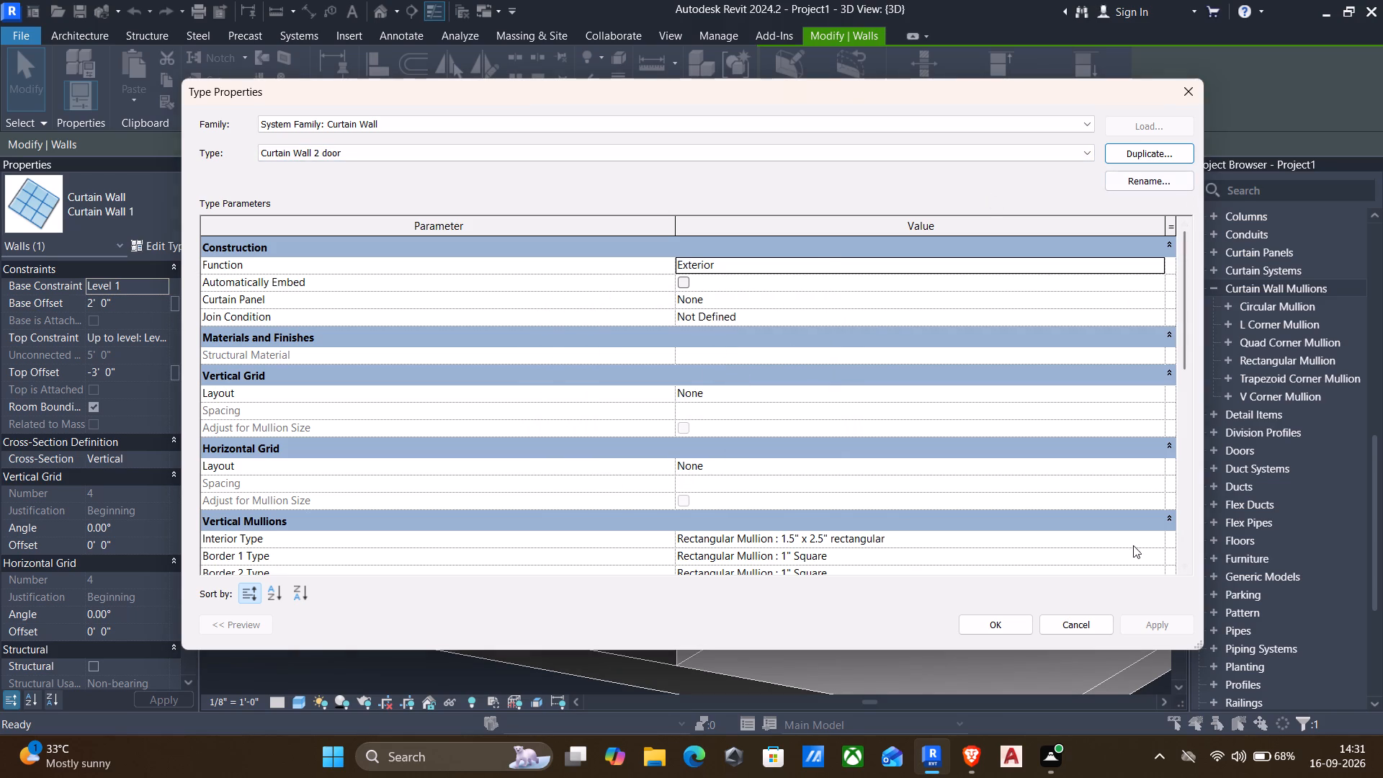
{"action": "left_click", "coordinate": [1013, 627]}
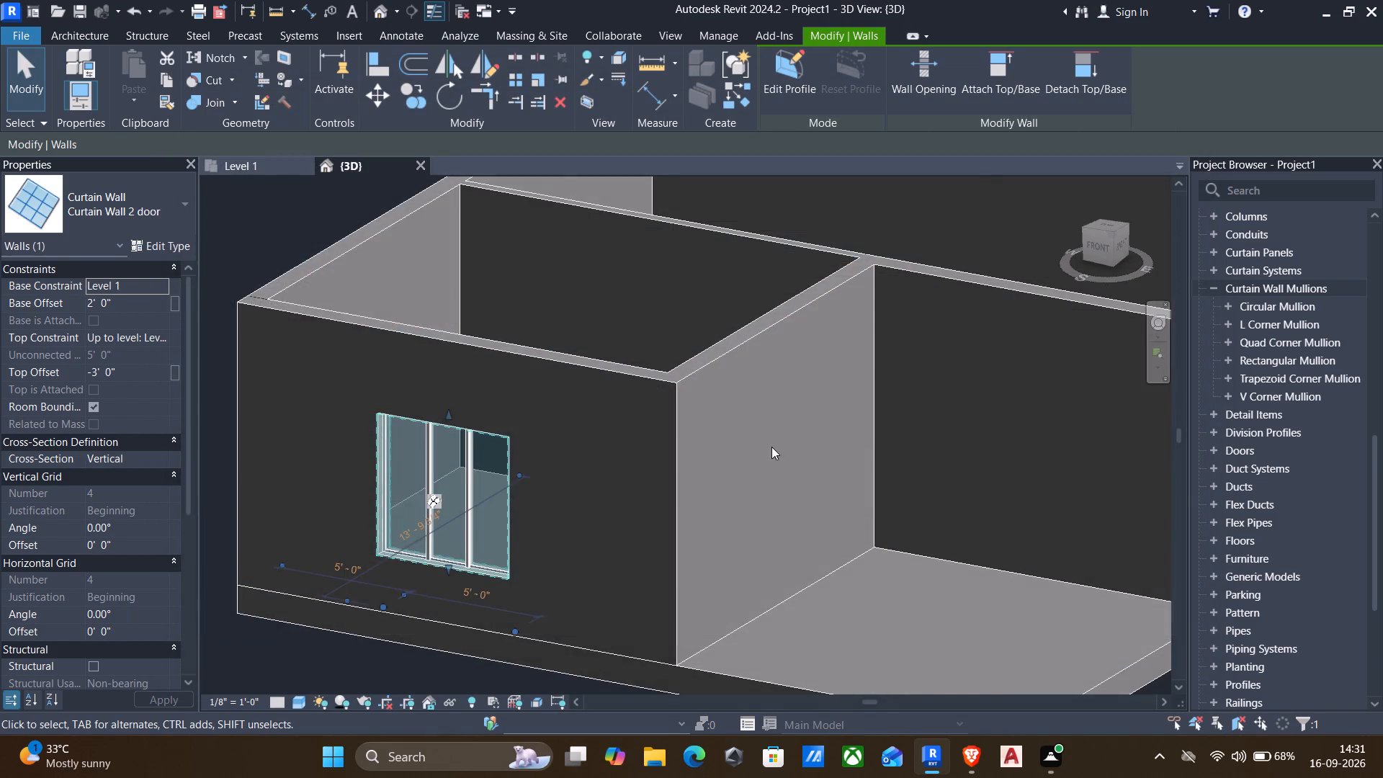
Open the Level 1 floor plan.
{"action": "scroll", "coordinate": [771, 447], "scroll_direction": "down", "scroll_amount": 2}
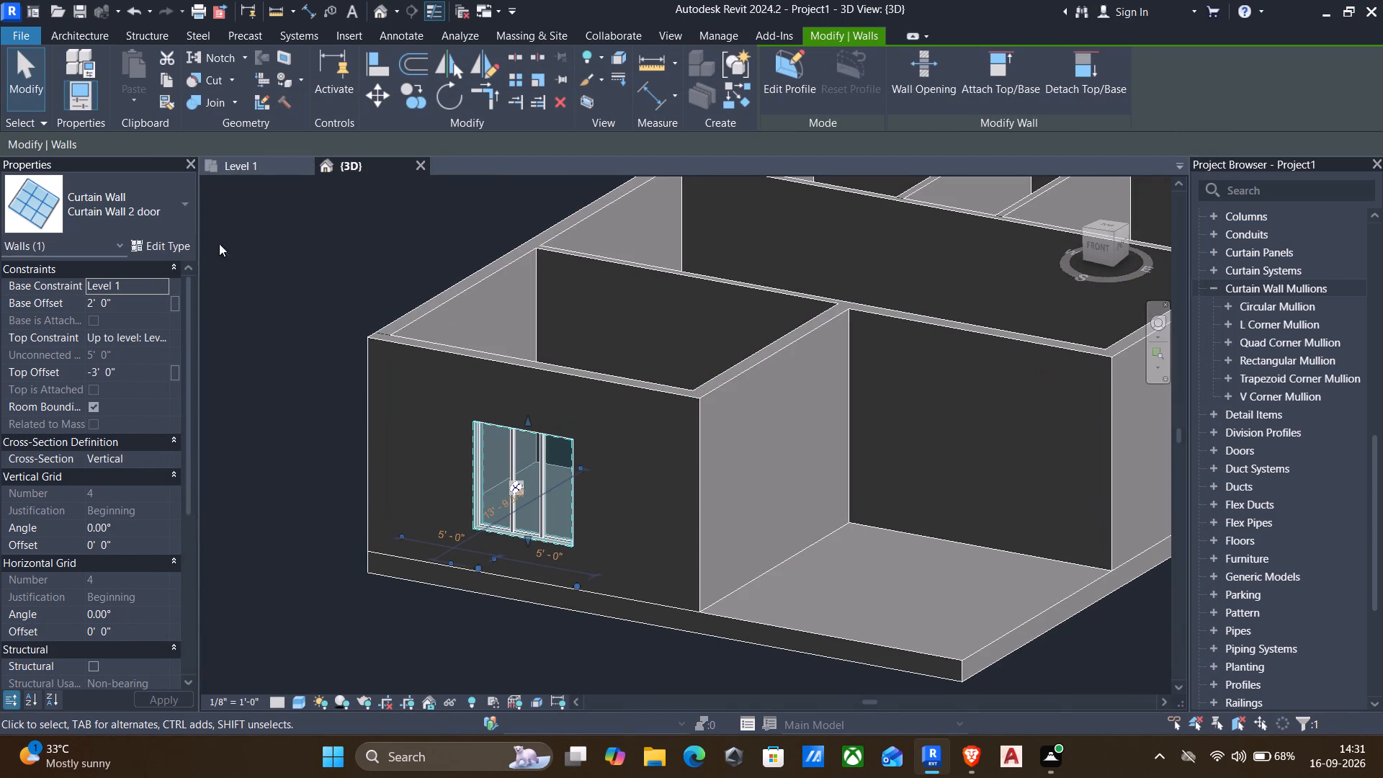
{"action": "left_click", "coordinate": [261, 169]}
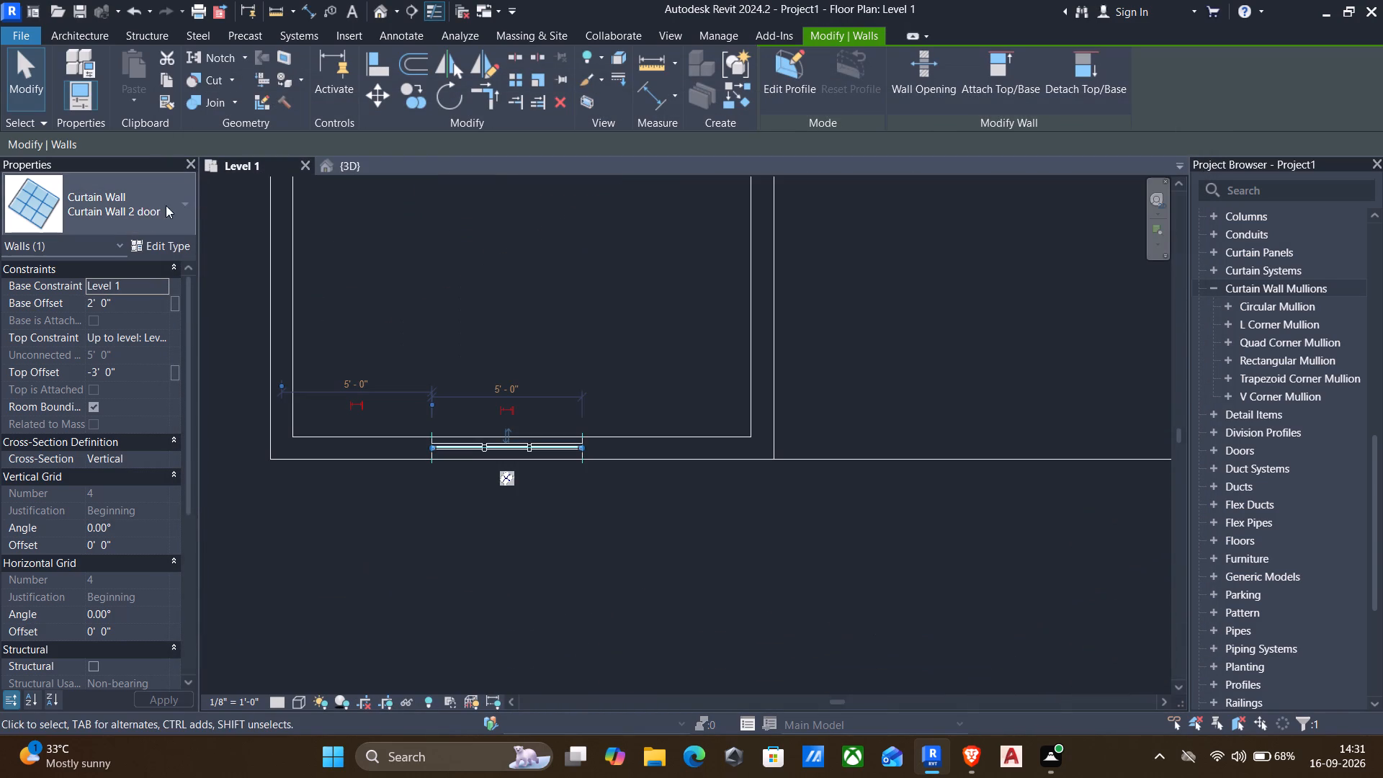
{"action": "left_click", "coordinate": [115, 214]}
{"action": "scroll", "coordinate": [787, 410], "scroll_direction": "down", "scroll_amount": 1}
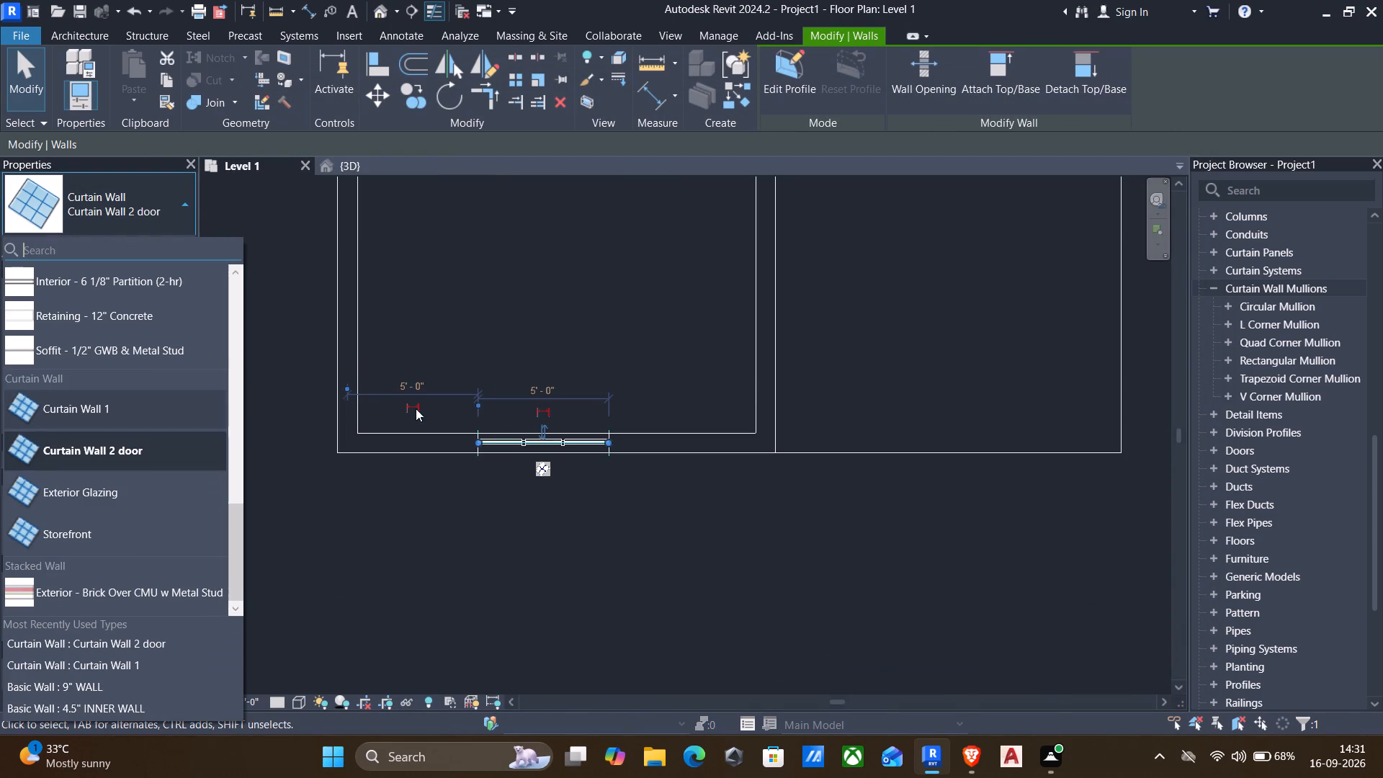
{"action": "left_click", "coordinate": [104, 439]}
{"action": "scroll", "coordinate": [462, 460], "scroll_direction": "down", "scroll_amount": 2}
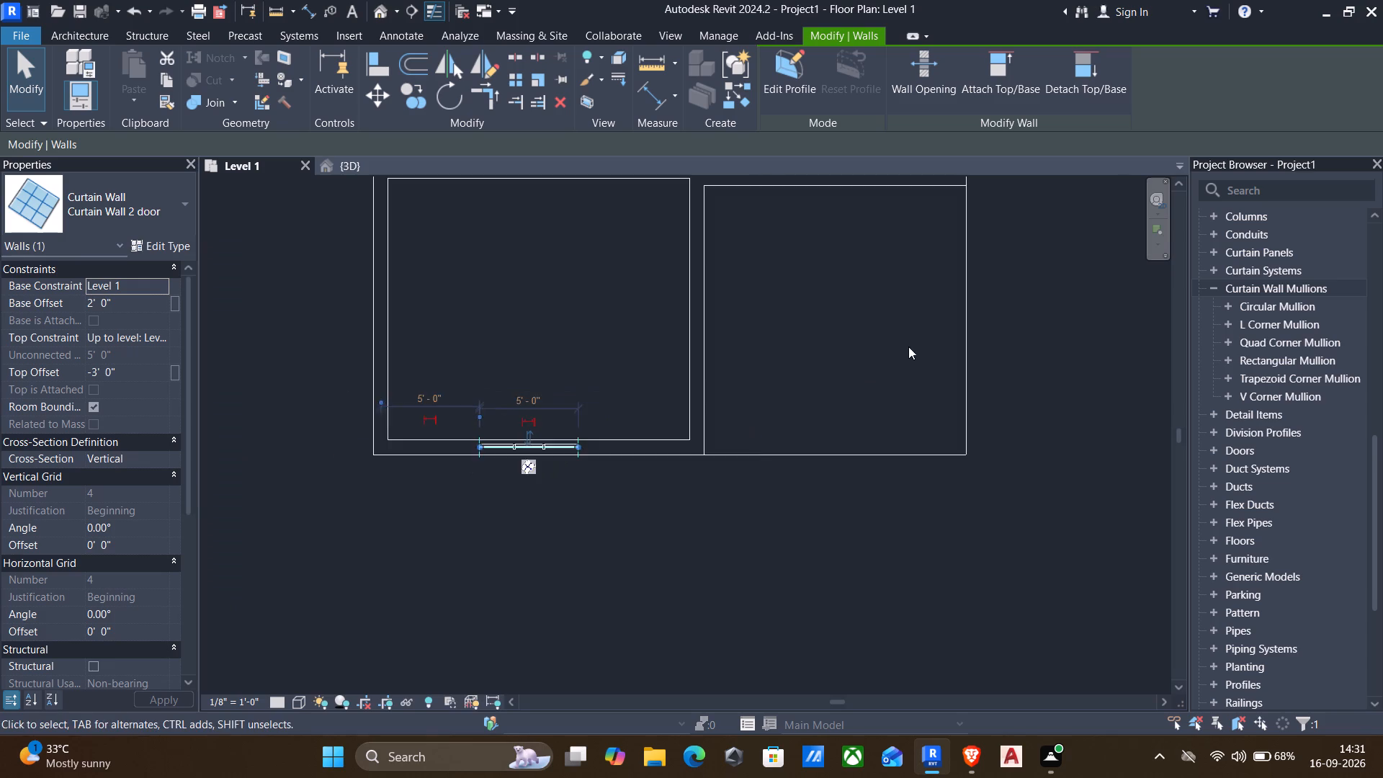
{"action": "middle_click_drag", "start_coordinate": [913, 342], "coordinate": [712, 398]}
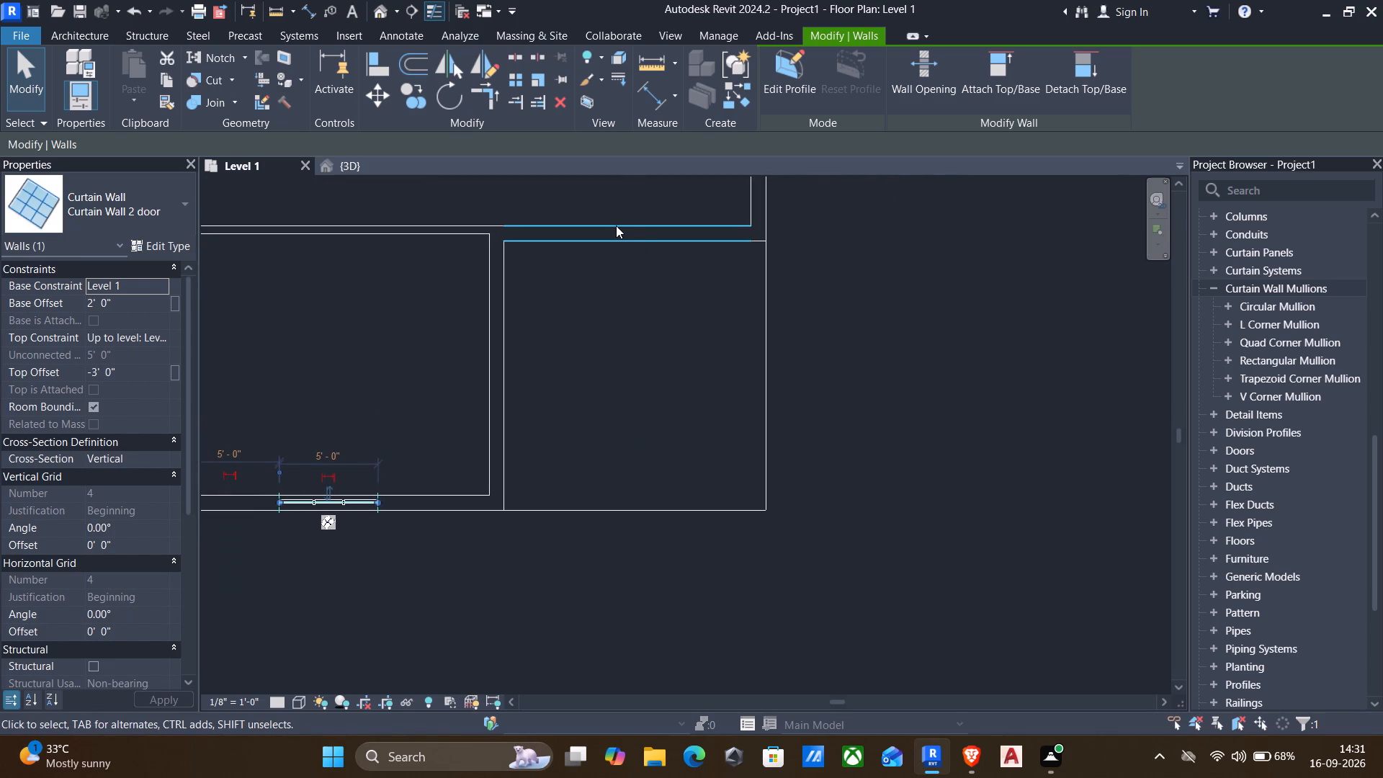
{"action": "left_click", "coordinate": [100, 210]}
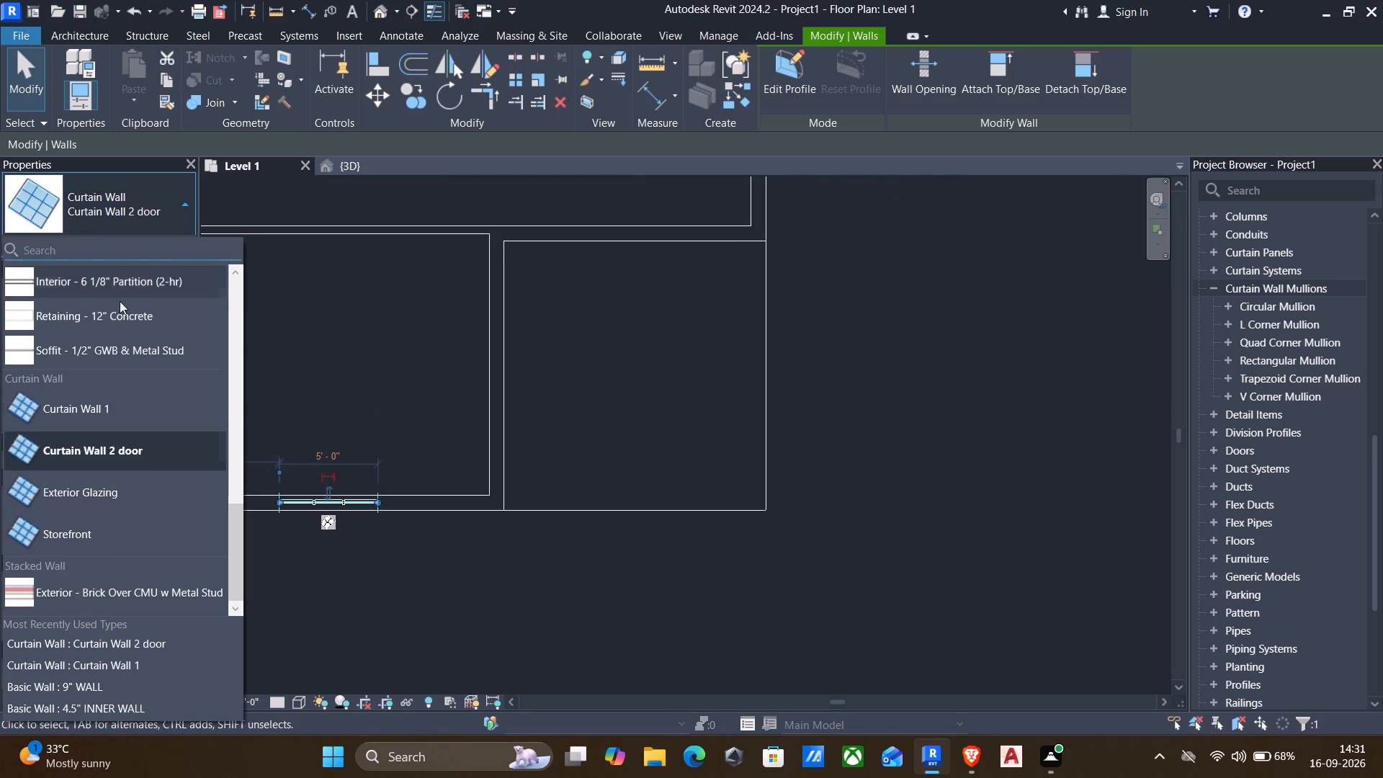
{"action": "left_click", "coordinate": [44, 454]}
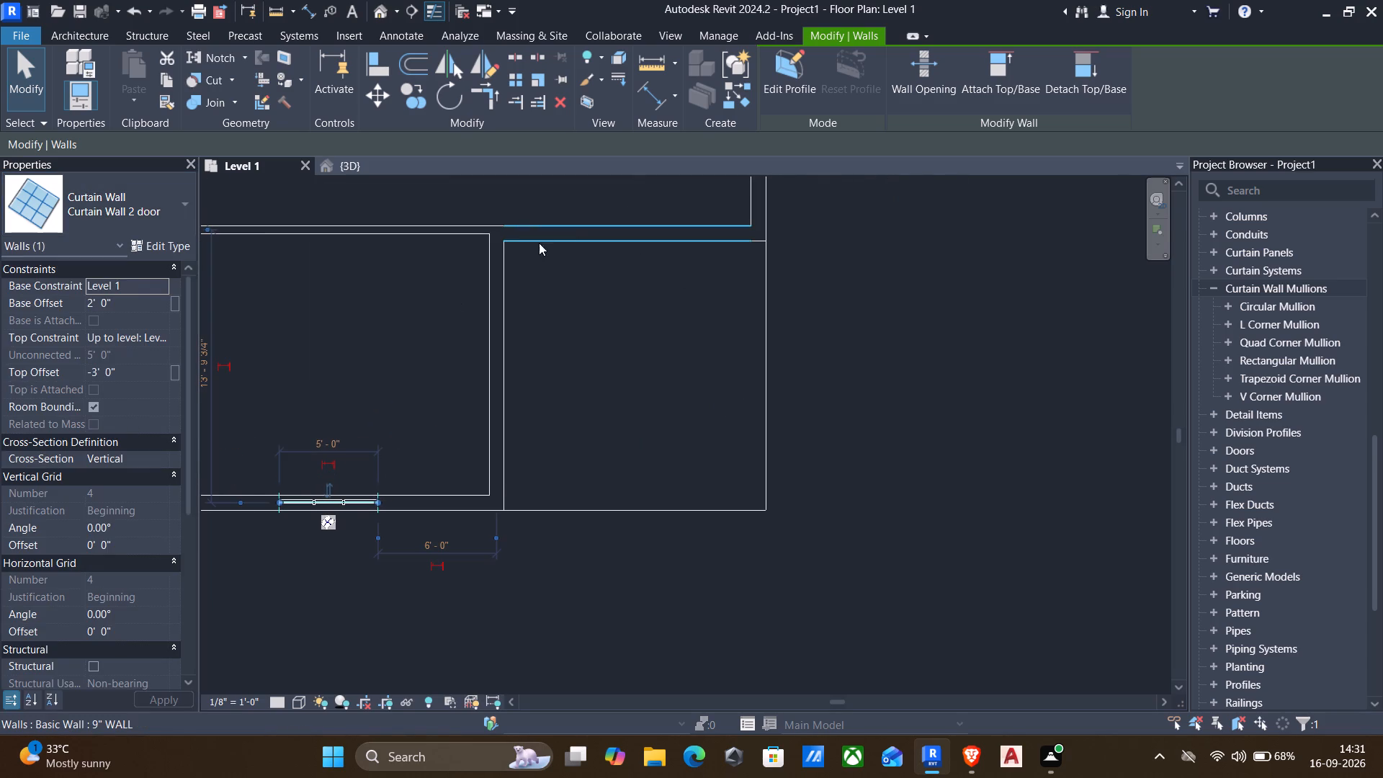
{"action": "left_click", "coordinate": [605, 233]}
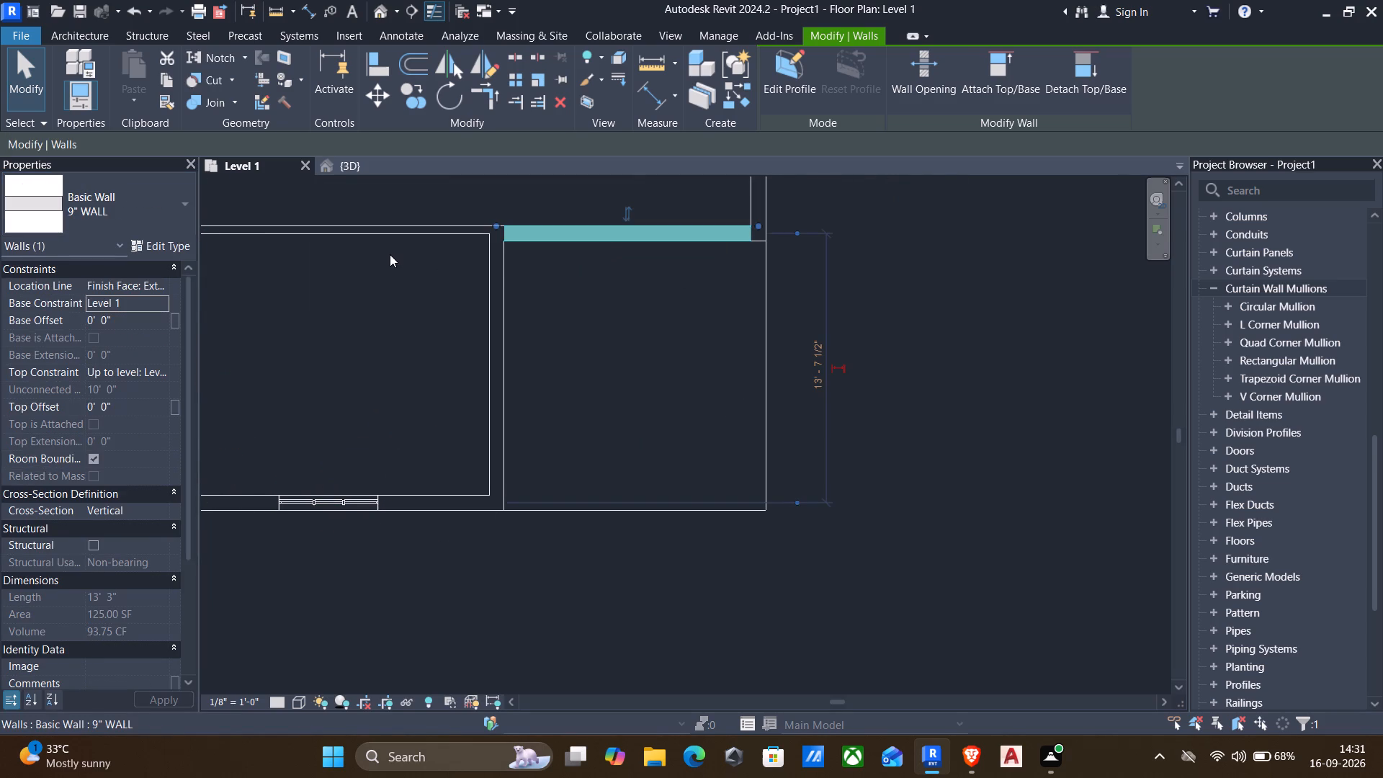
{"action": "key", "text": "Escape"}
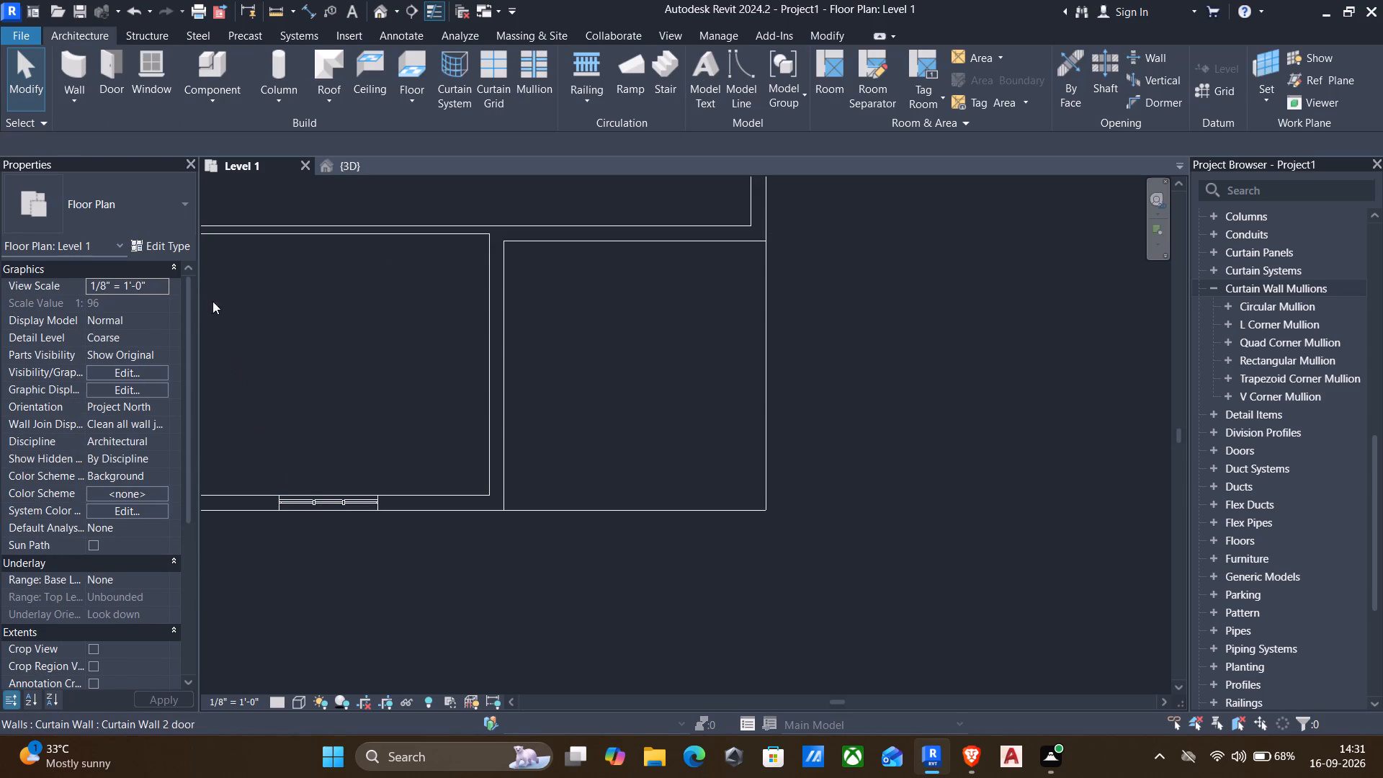
Place a Curtain Wall 2 door wall about 4'-6" long along the centreline of the 9" wall behind the southeast open area.
{"action": "left_click", "coordinate": [61, 104]}
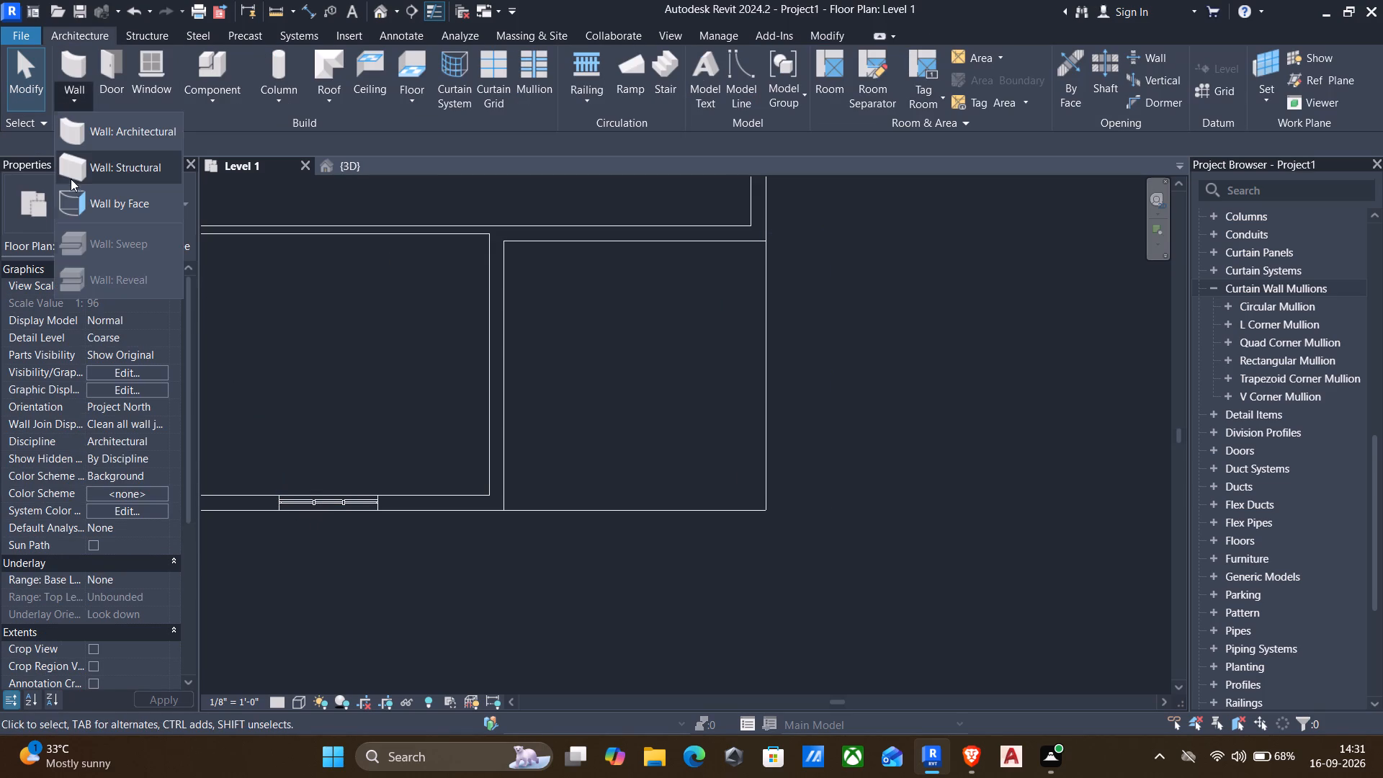
{"action": "left_click", "coordinate": [146, 124]}
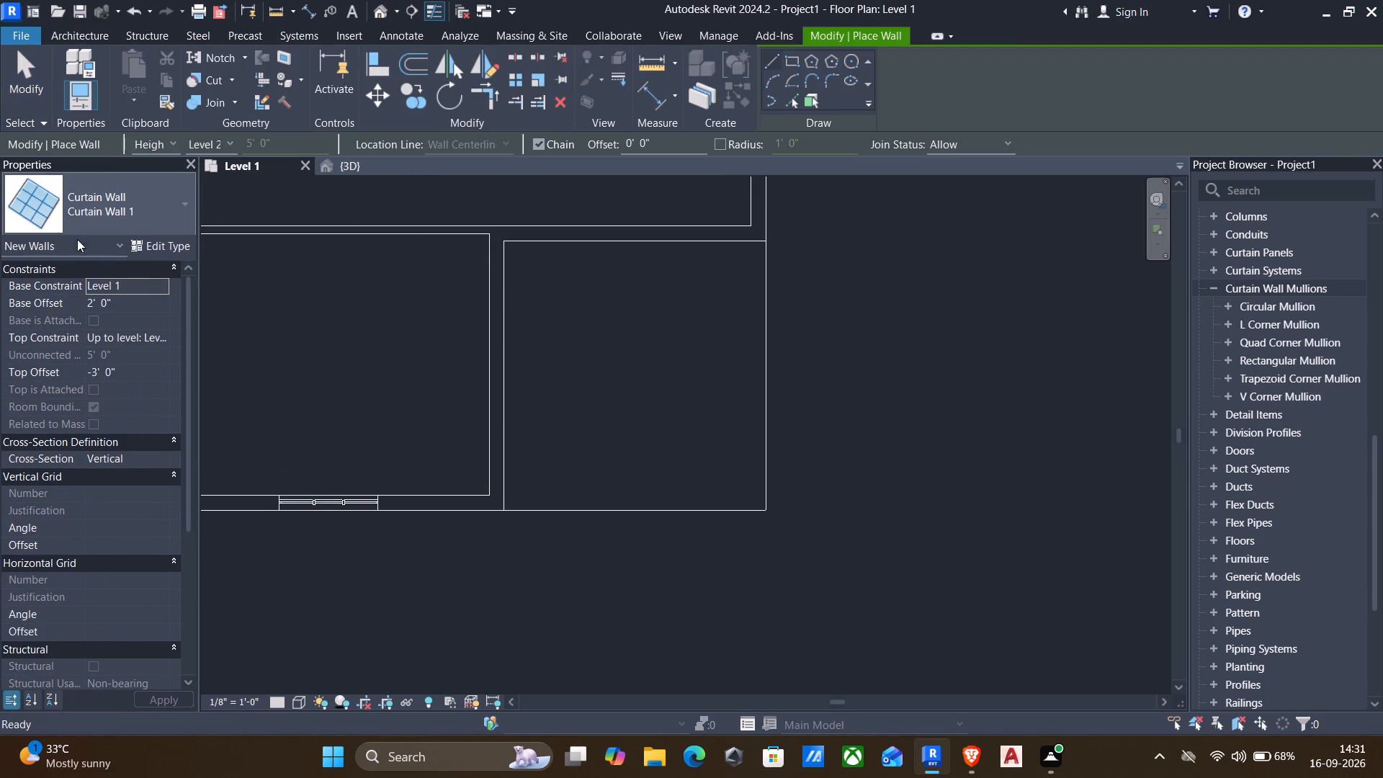
{"action": "left_click", "coordinate": [136, 217]}
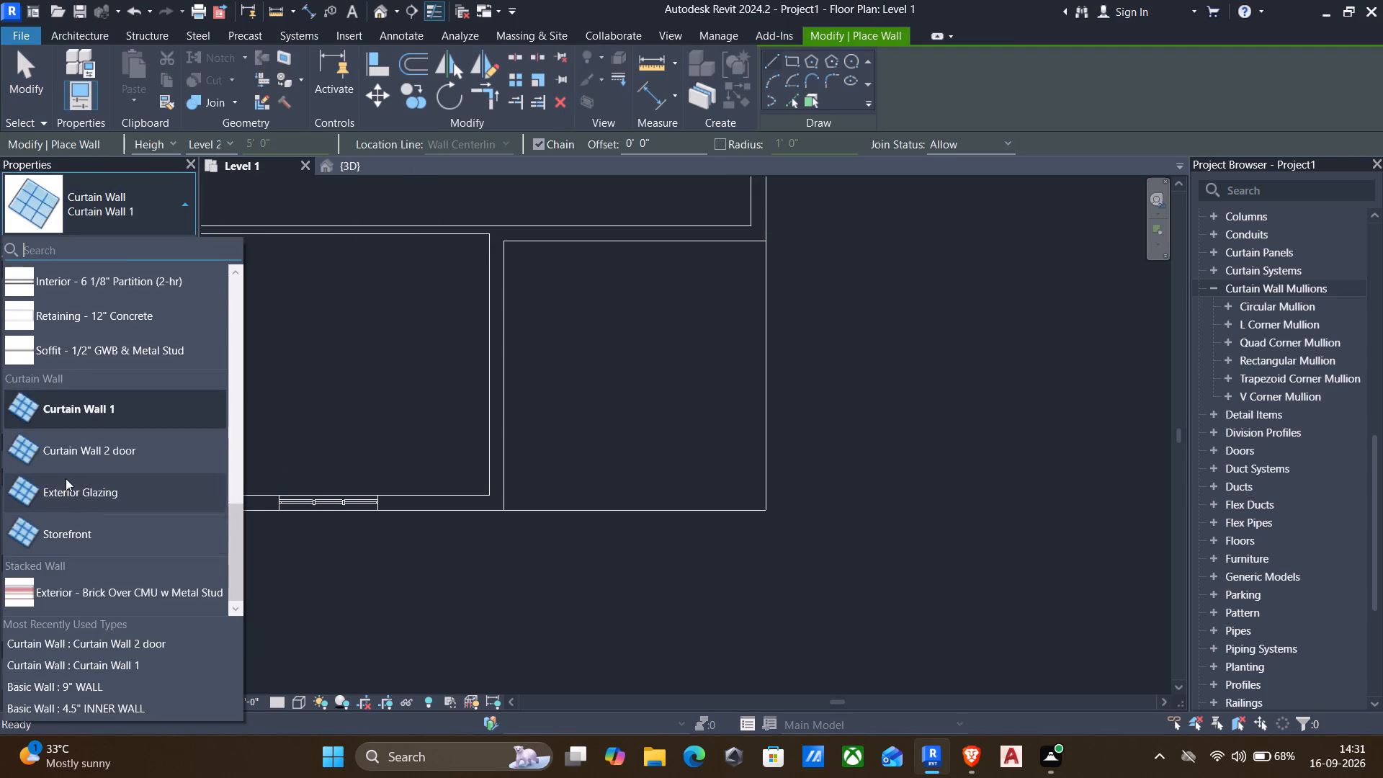
{"action": "left_click", "coordinate": [67, 460]}
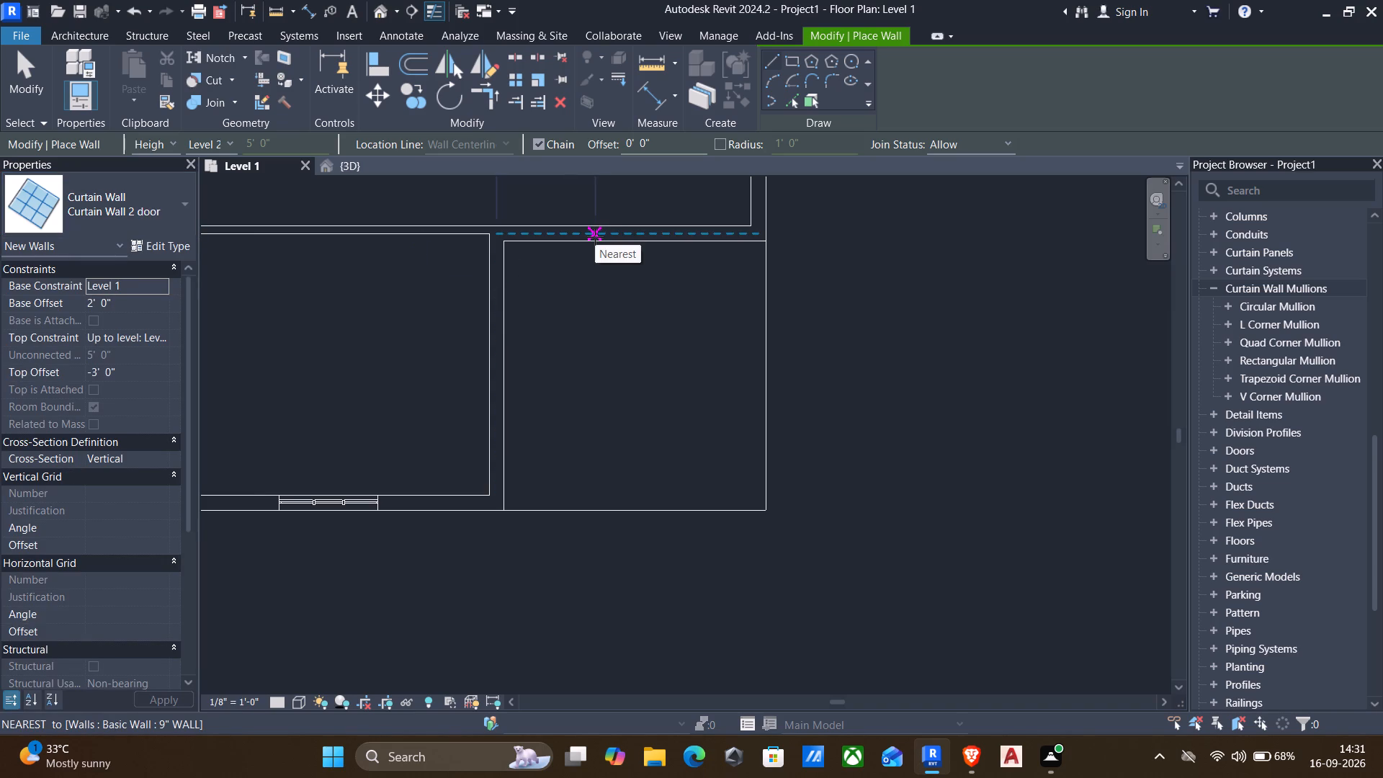
{"action": "left_click", "coordinate": [666, 230]}
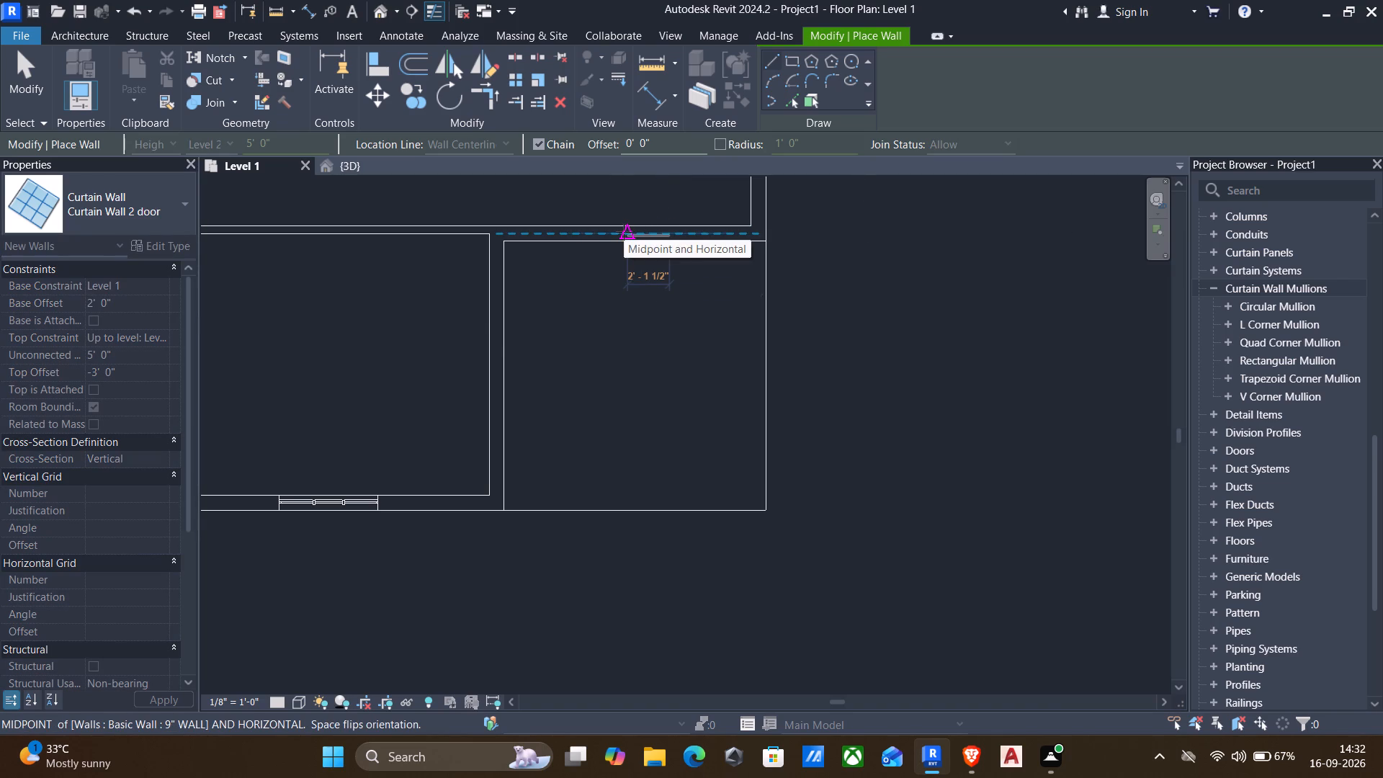
{"action": "left_click", "coordinate": [579, 231]}
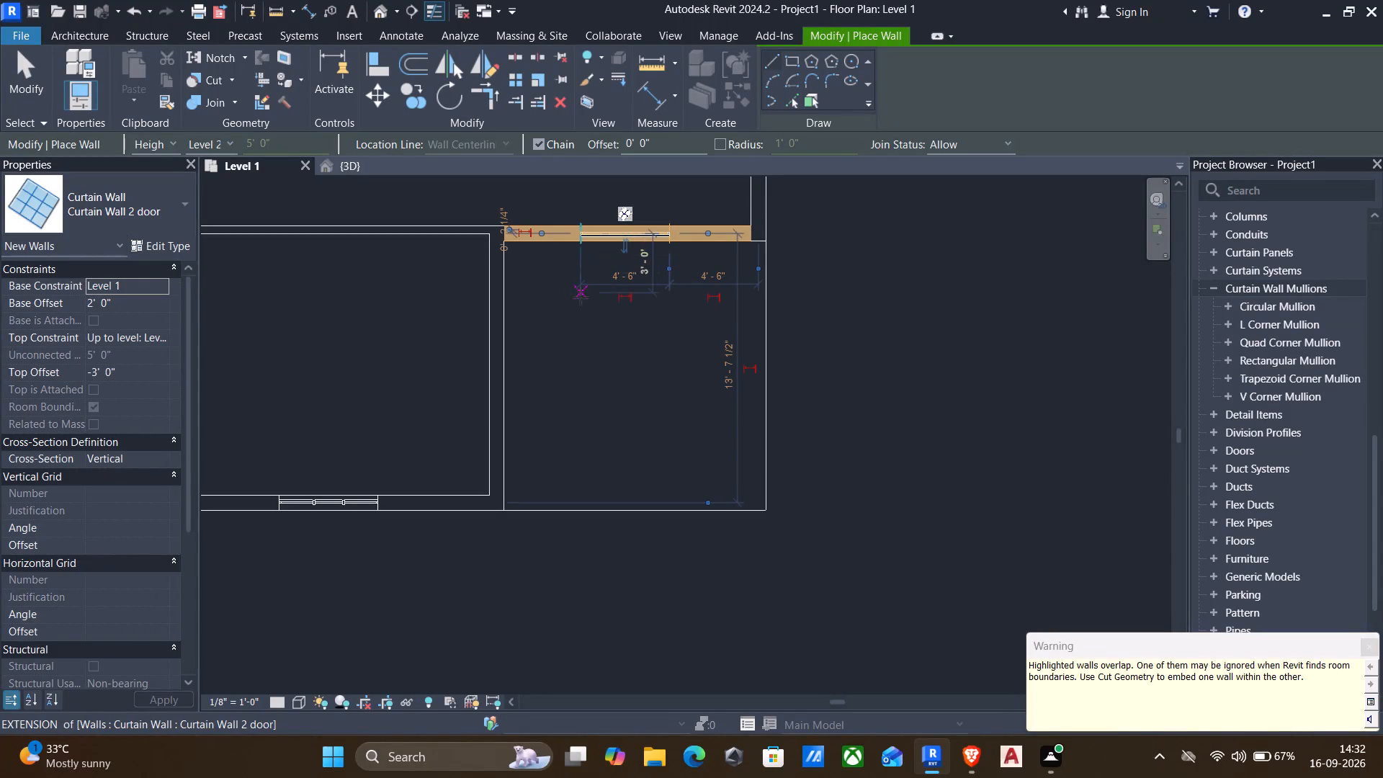
{"action": "key", "text": "Escape"}
{"action": "key", "text": "Escape"}
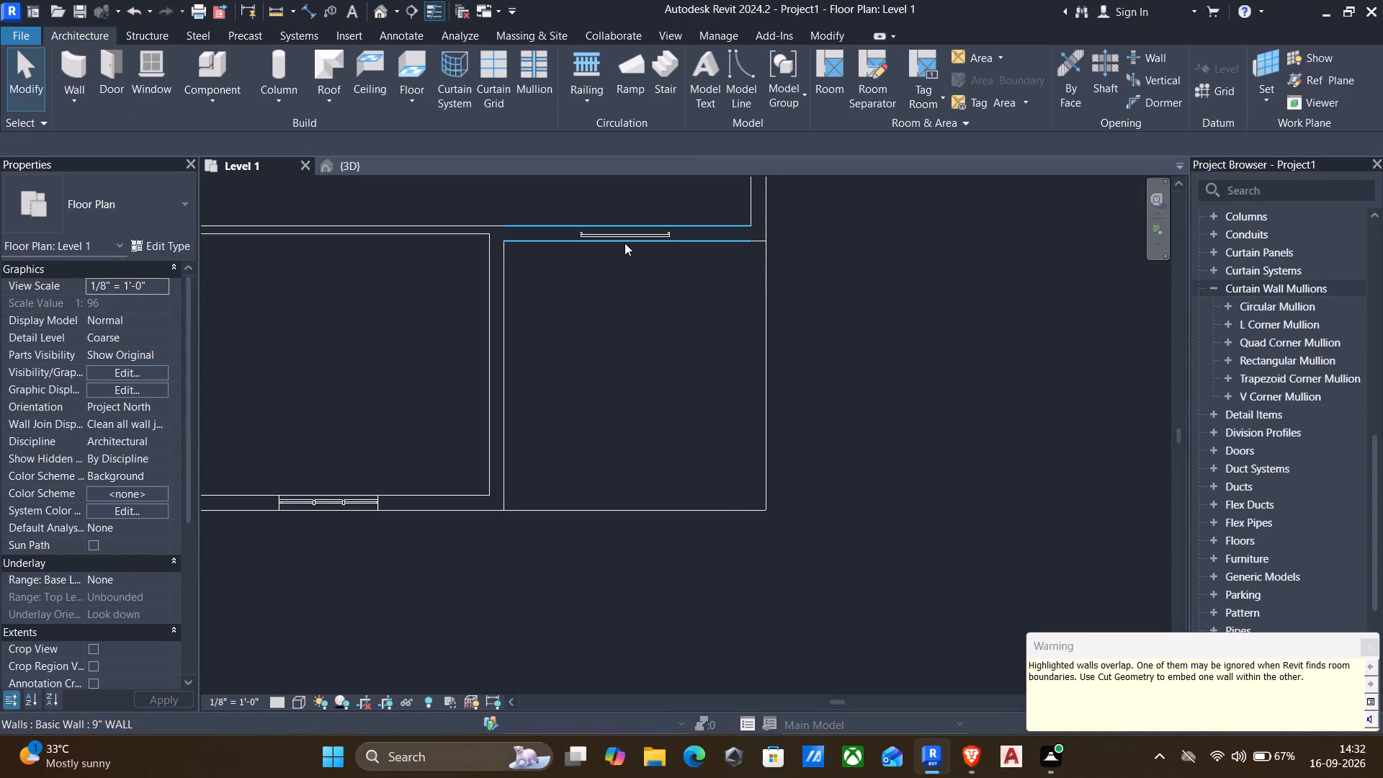
Set the new Curtain Wall 2 door wall's length to 4'.
{"action": "left_click", "coordinate": [622, 236]}
{"action": "left_click", "coordinate": [625, 275]}
{"action": "type", "text": "4'"}
{"action": "key", "text": "Return"}
{"action": "key", "text": "Escape"}
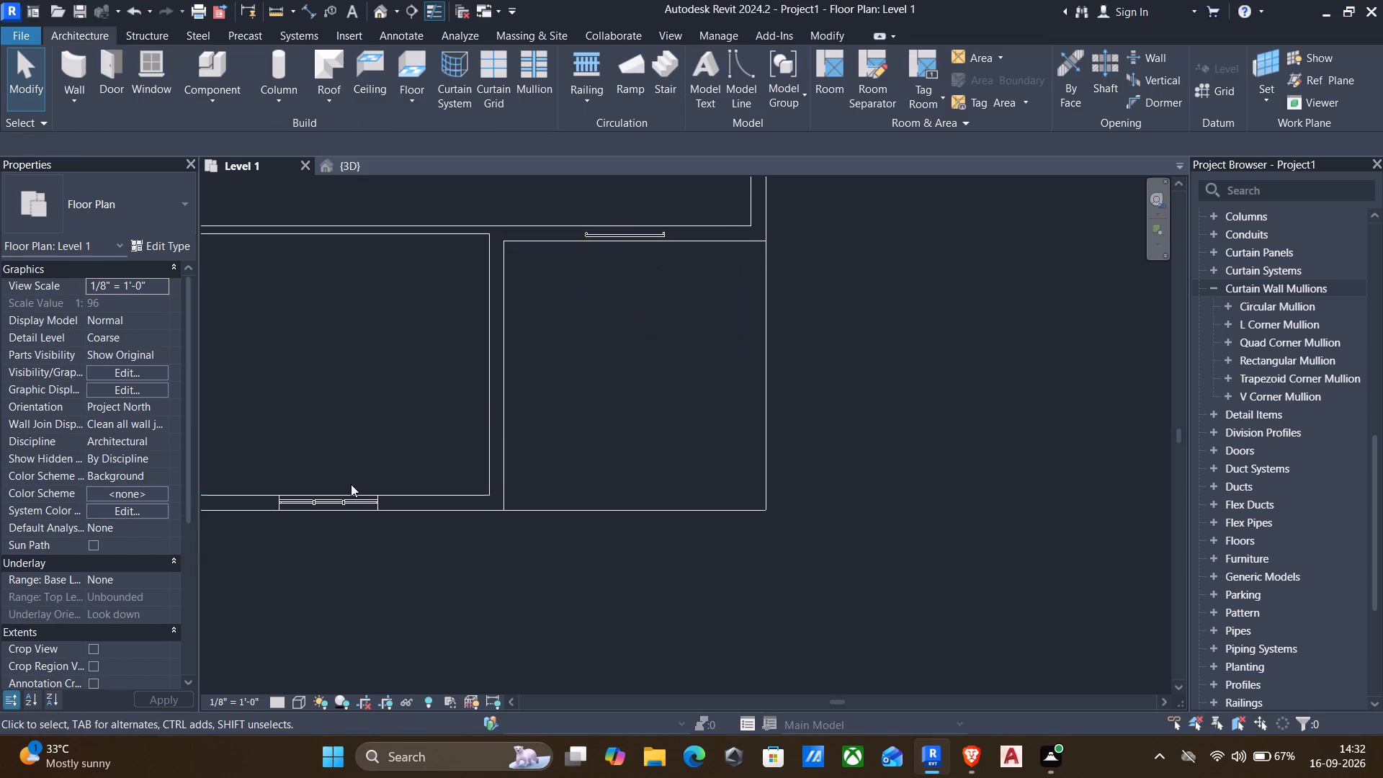
Cut the 9" host wall with the new curtain wall using Cut Geometry.
{"action": "left_click", "coordinate": [329, 504]}
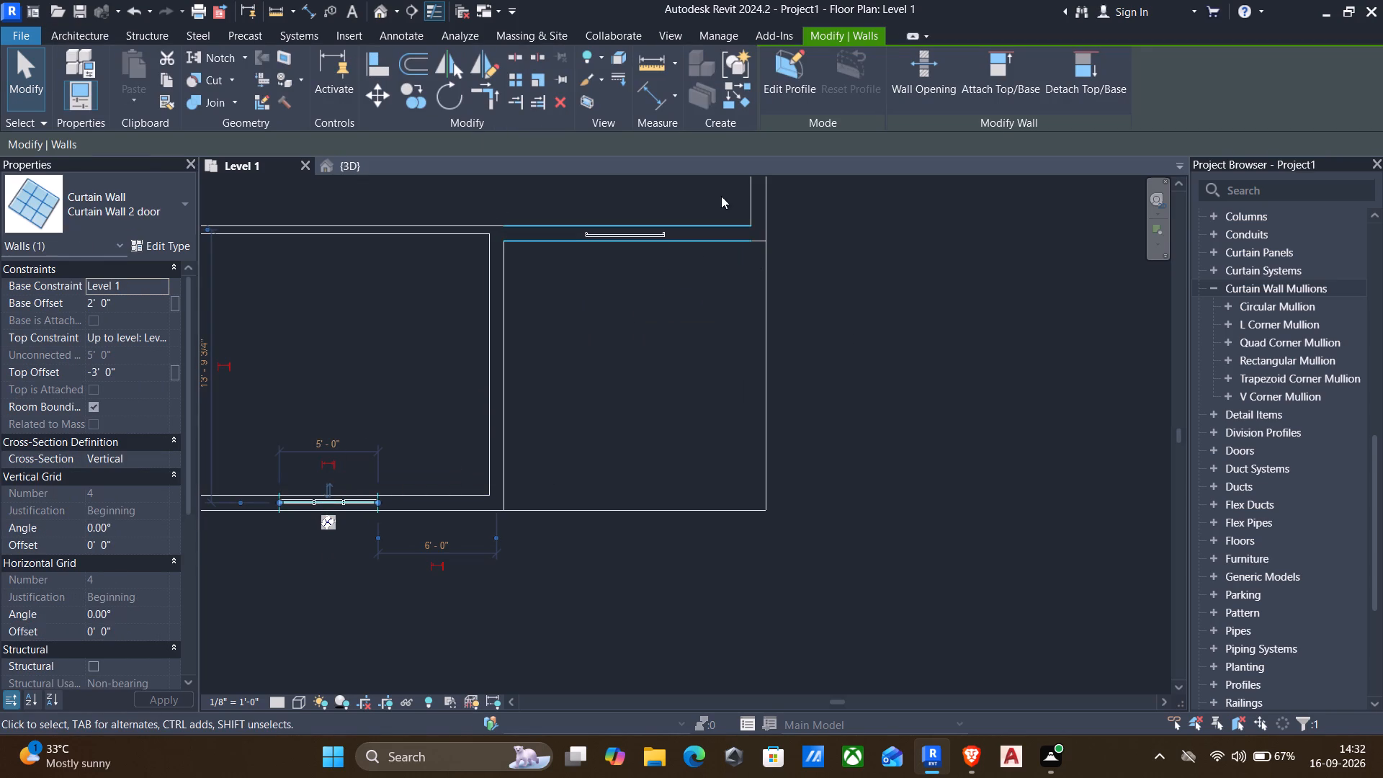
{"action": "left_click", "coordinate": [200, 84]}
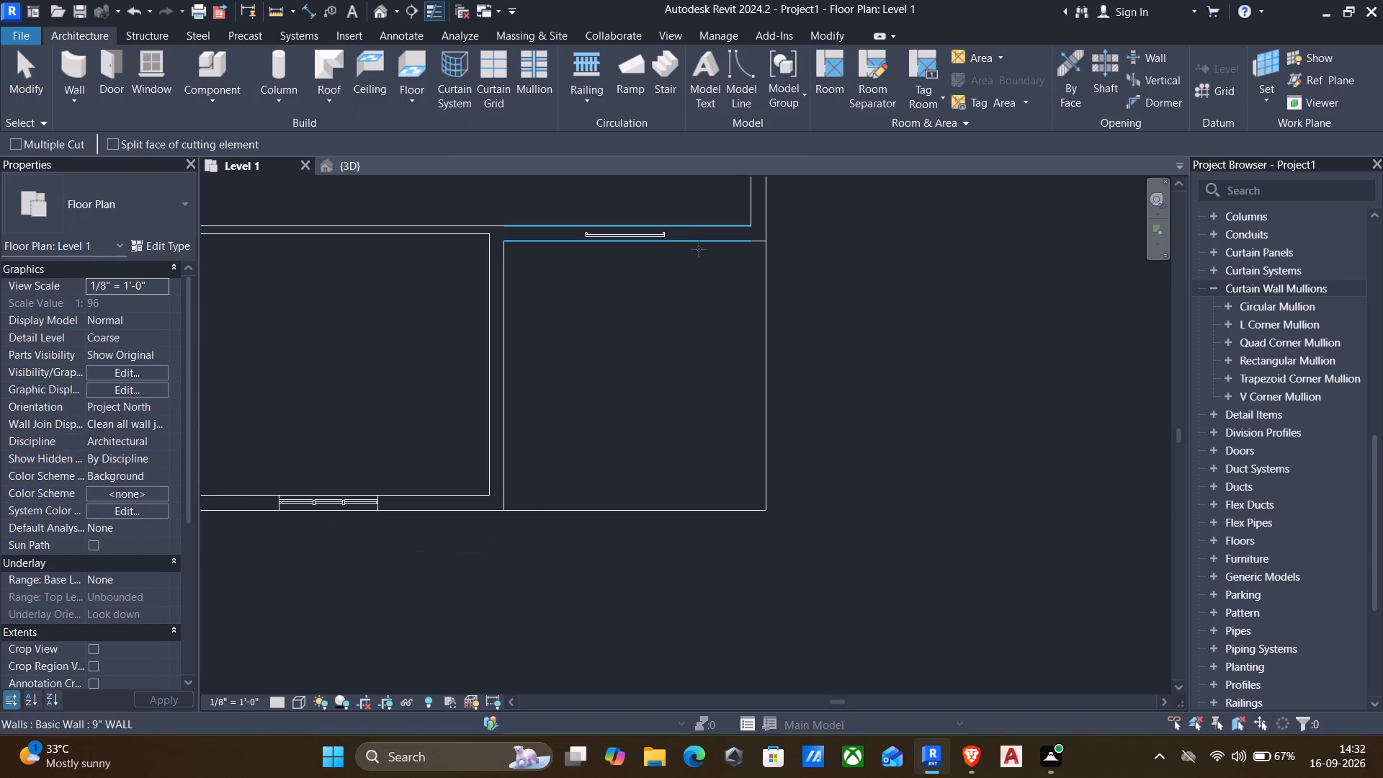
{"action": "left_click", "coordinate": [699, 249]}
{"action": "left_click", "coordinate": [648, 231]}
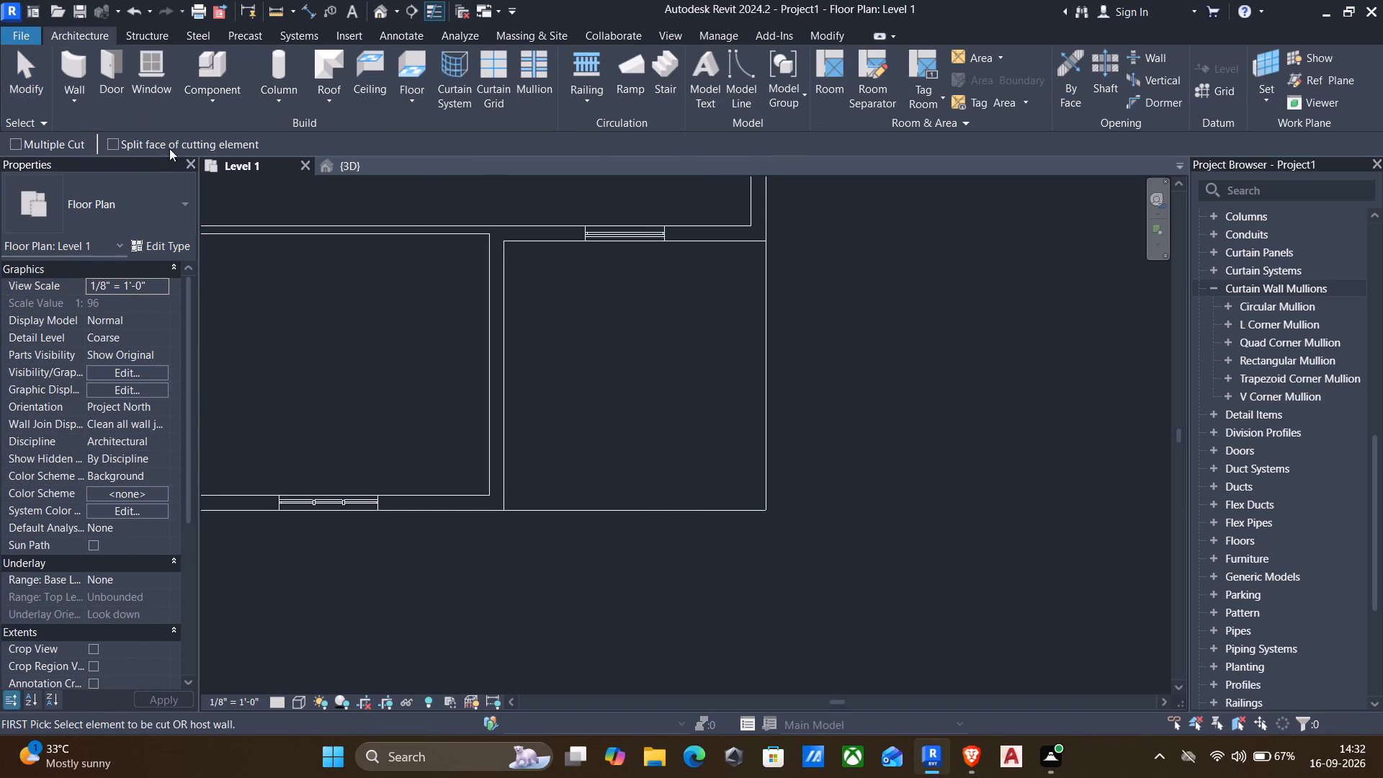
{"action": "key", "text": "Escape"}
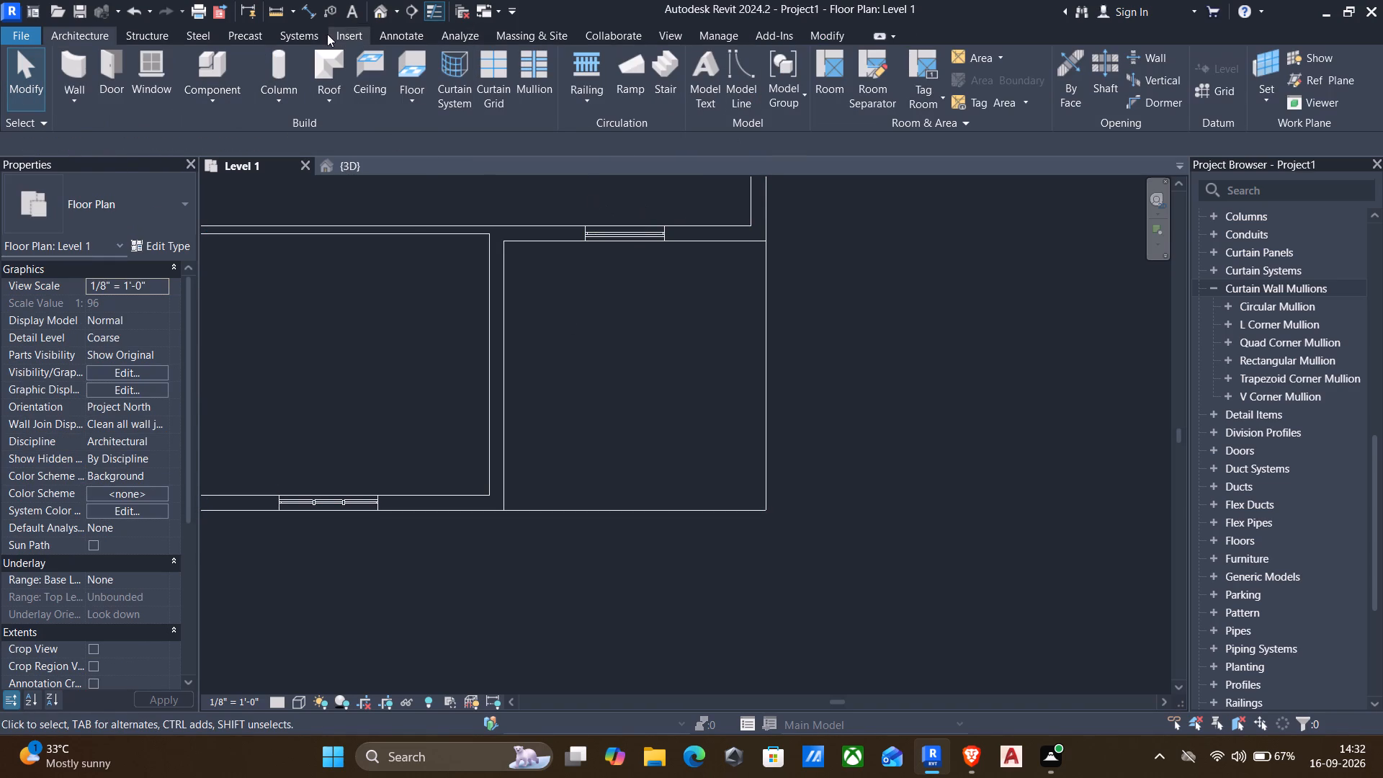
Open the 3D view and frame the new curtain wall in the recessed 9" wall.
{"action": "left_click", "coordinate": [379, 11]}
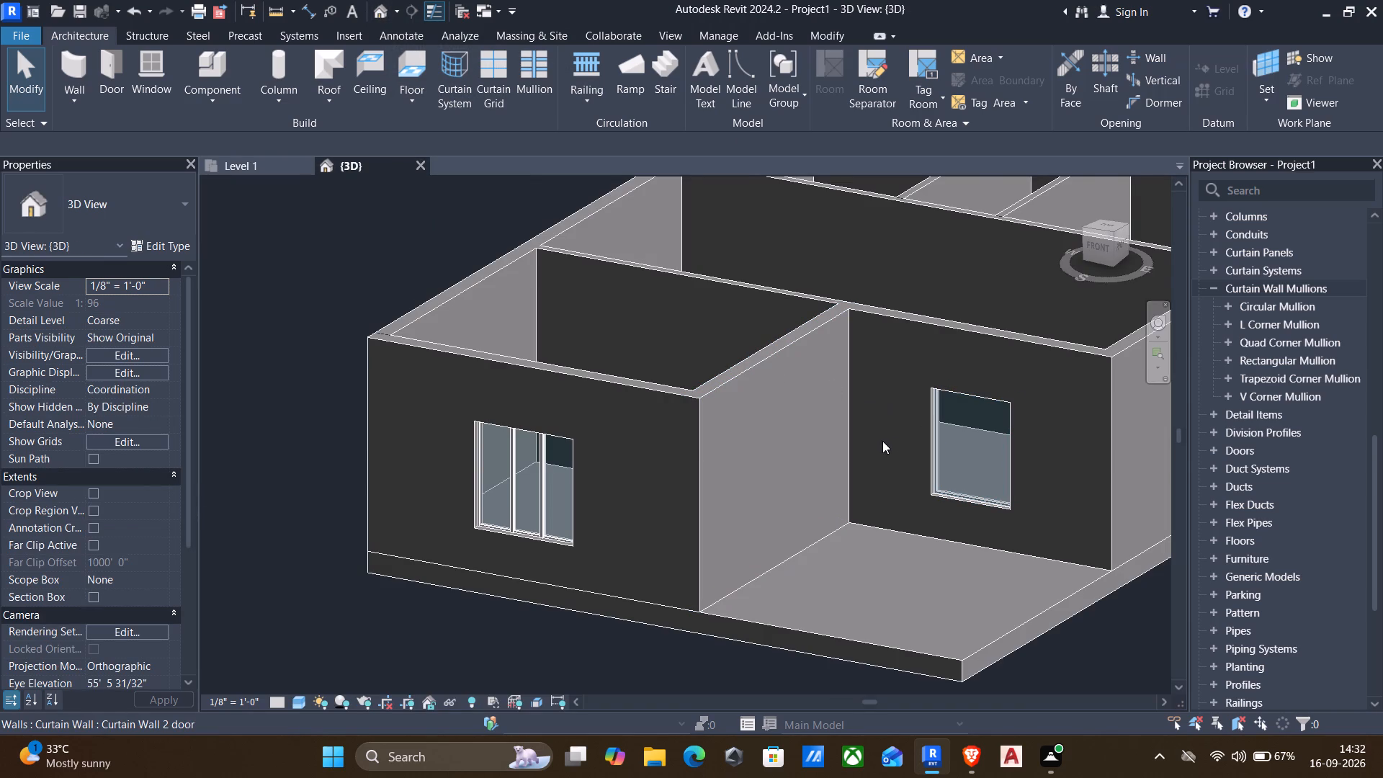
{"action": "scroll", "coordinate": [871, 468], "scroll_direction": "down", "scroll_amount": 1}
{"action": "middle_click_drag", "start_coordinate": [871, 474], "coordinate": [882, 470], "text": "shift"}
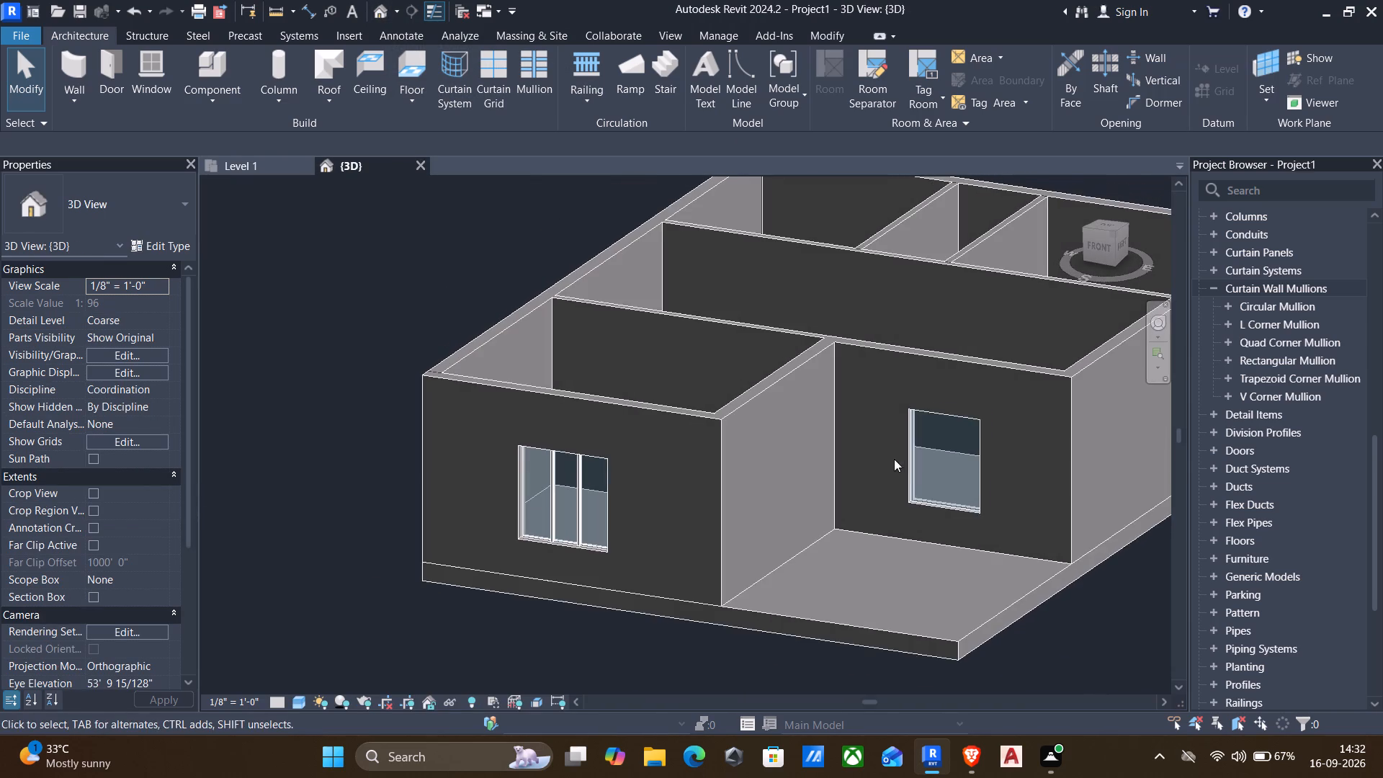
{"action": "scroll", "coordinate": [949, 472], "scroll_direction": "up", "scroll_amount": 1}
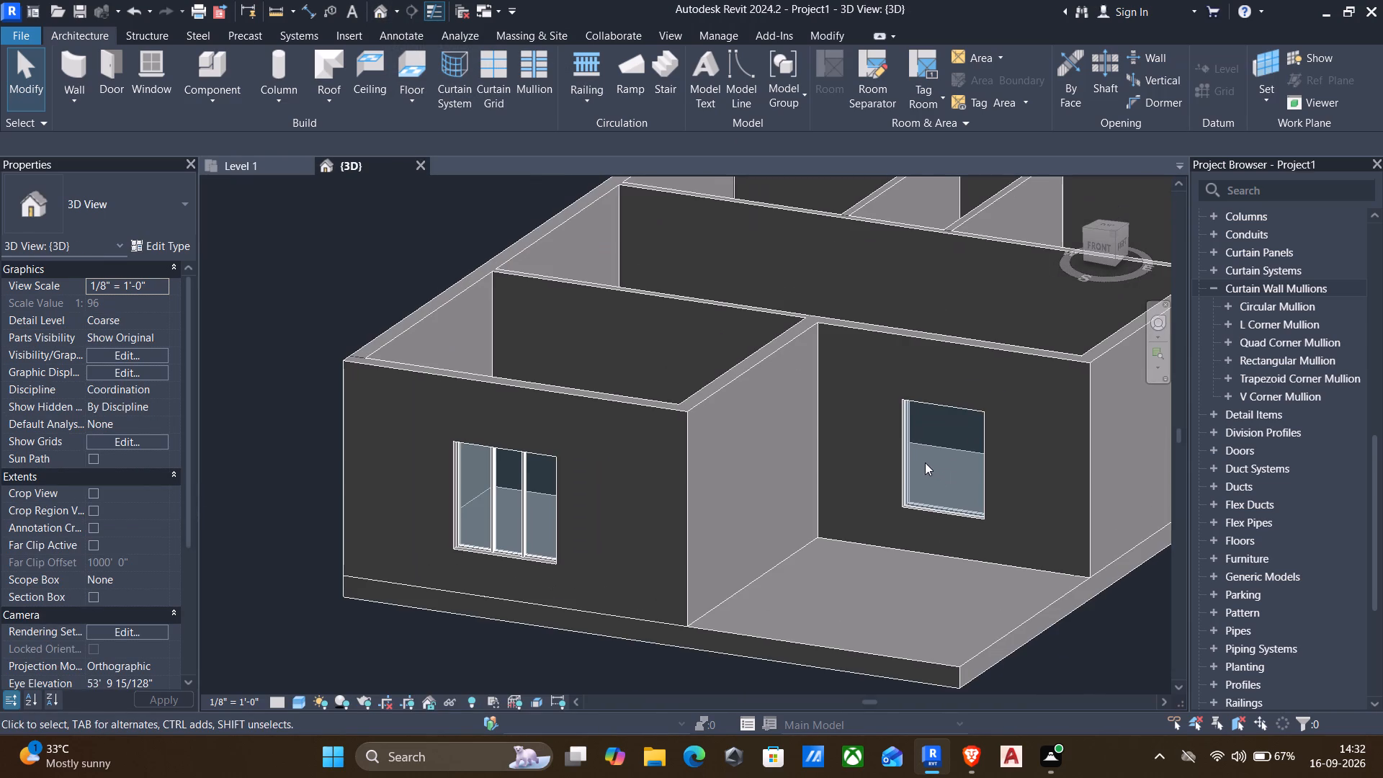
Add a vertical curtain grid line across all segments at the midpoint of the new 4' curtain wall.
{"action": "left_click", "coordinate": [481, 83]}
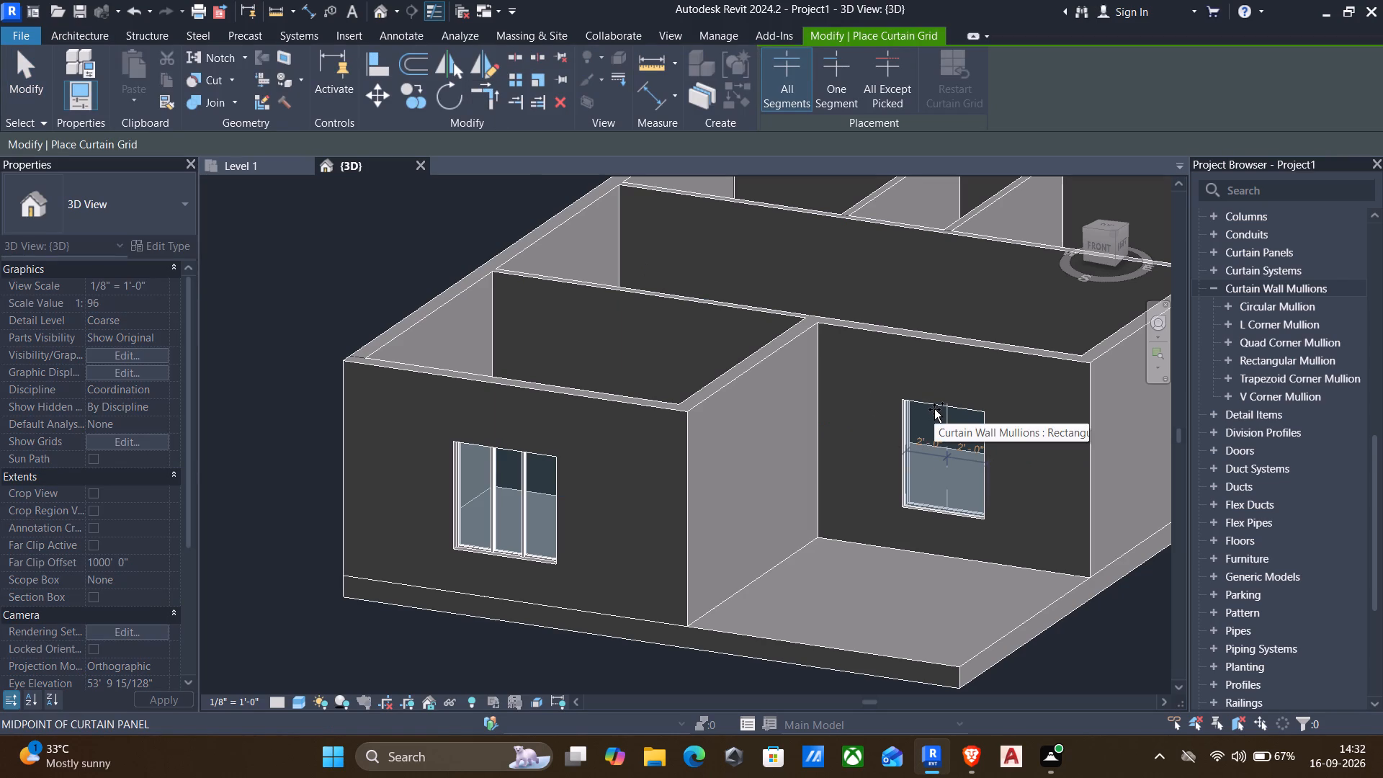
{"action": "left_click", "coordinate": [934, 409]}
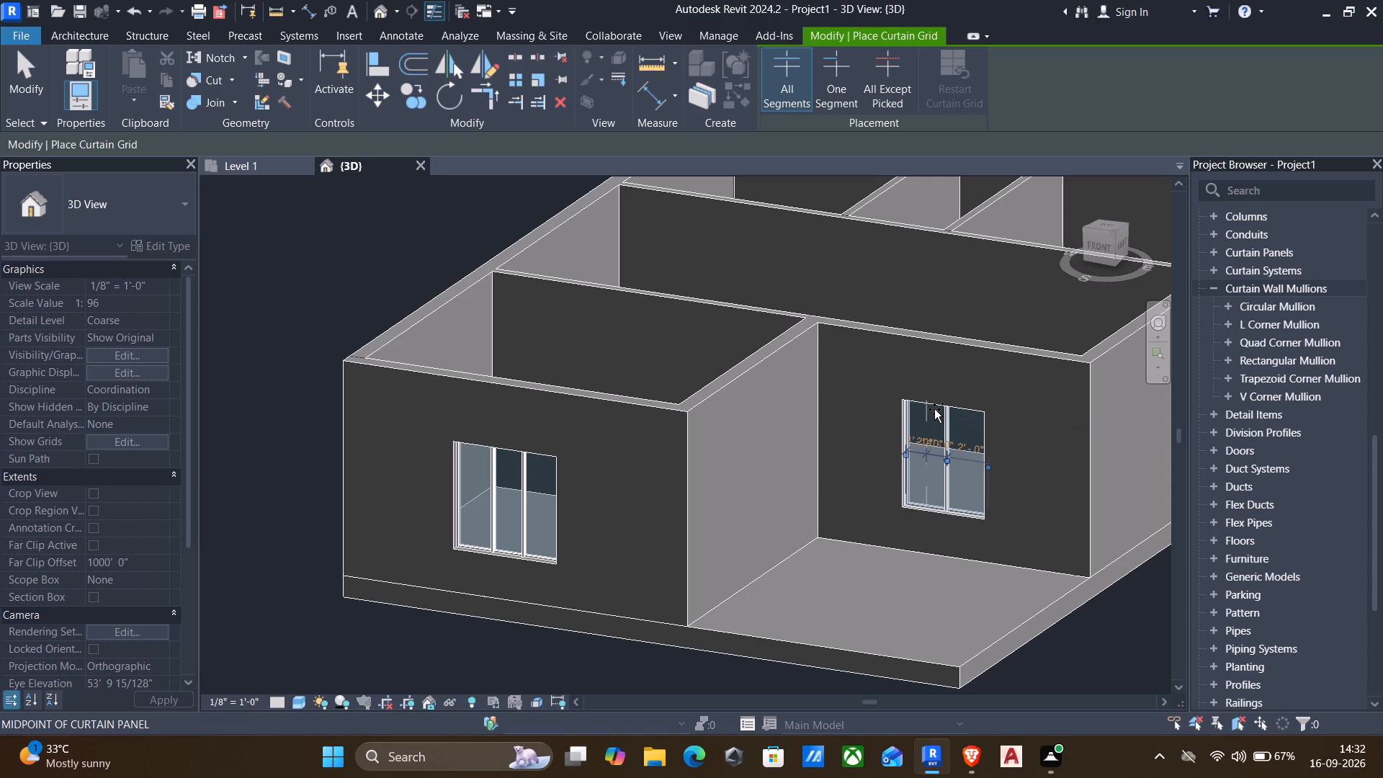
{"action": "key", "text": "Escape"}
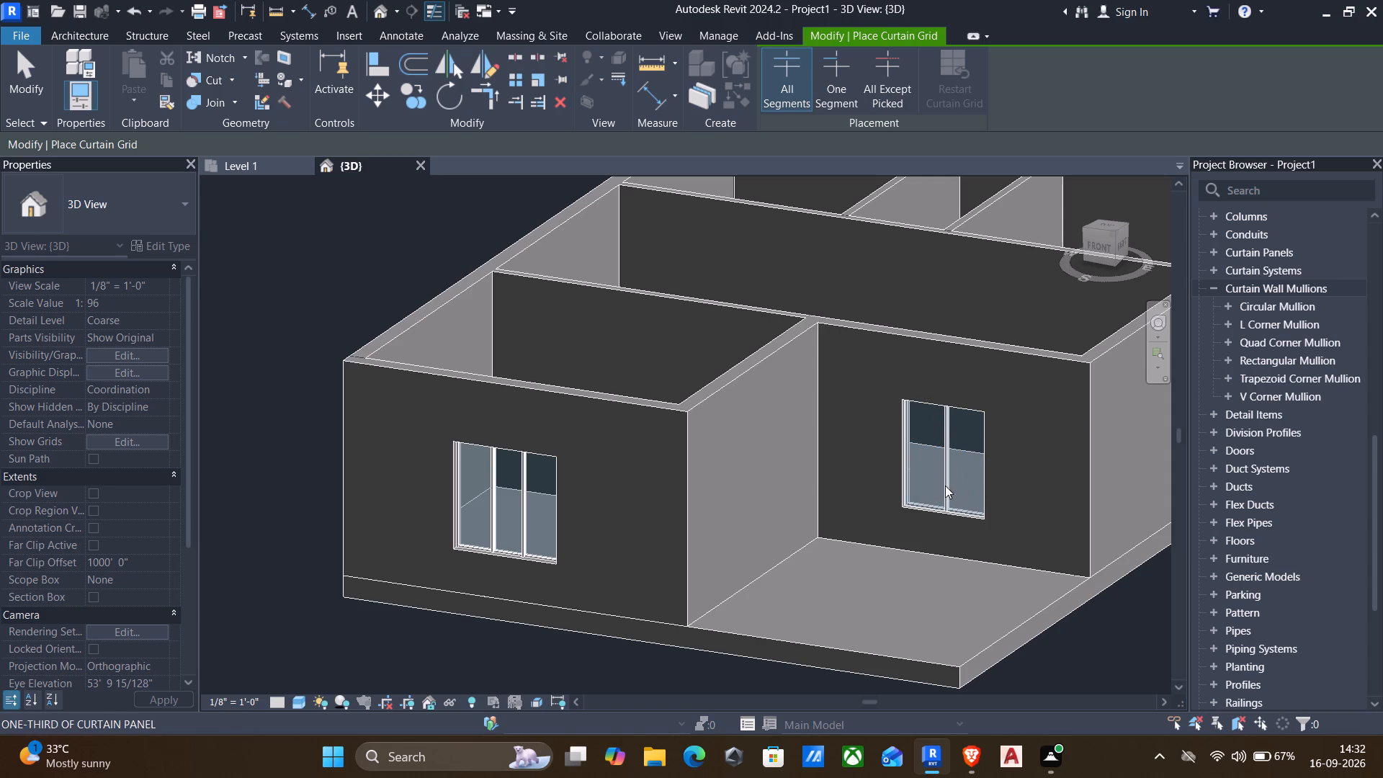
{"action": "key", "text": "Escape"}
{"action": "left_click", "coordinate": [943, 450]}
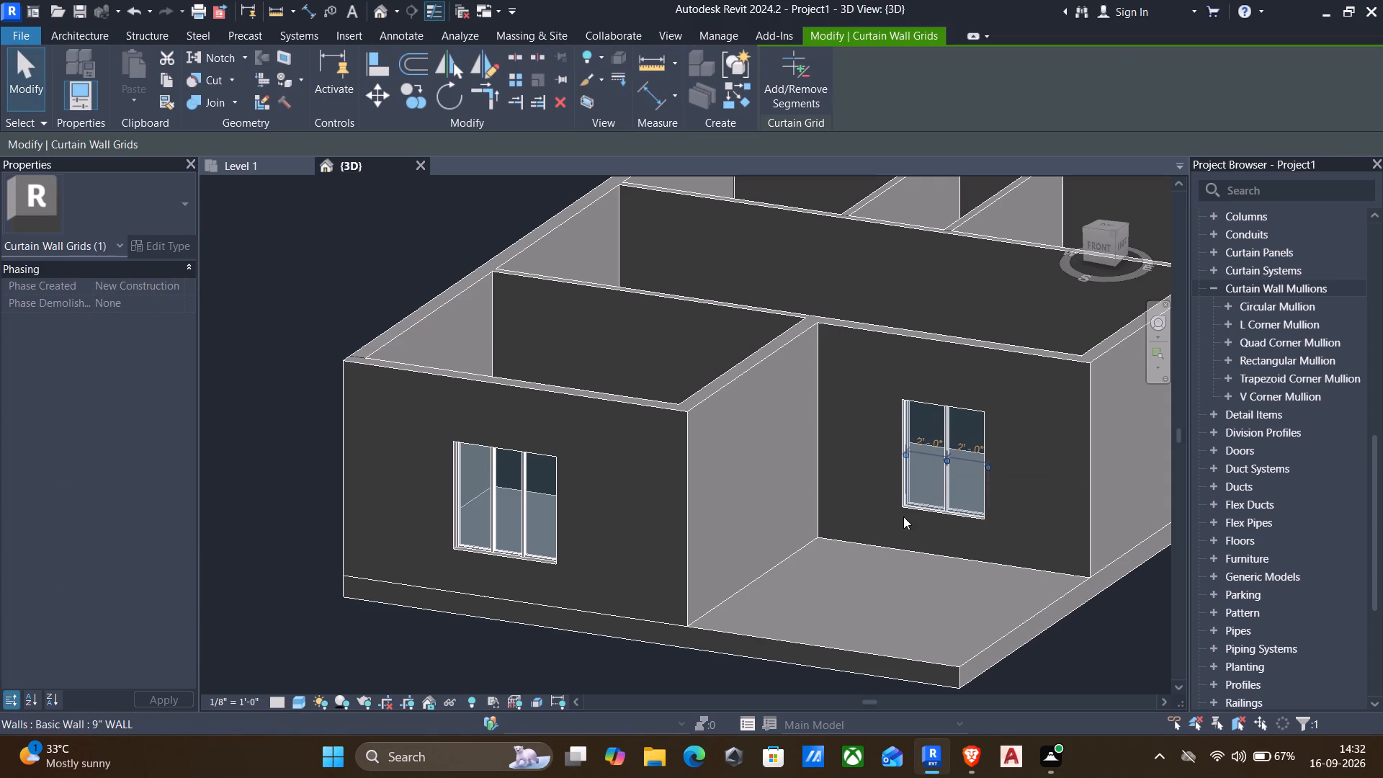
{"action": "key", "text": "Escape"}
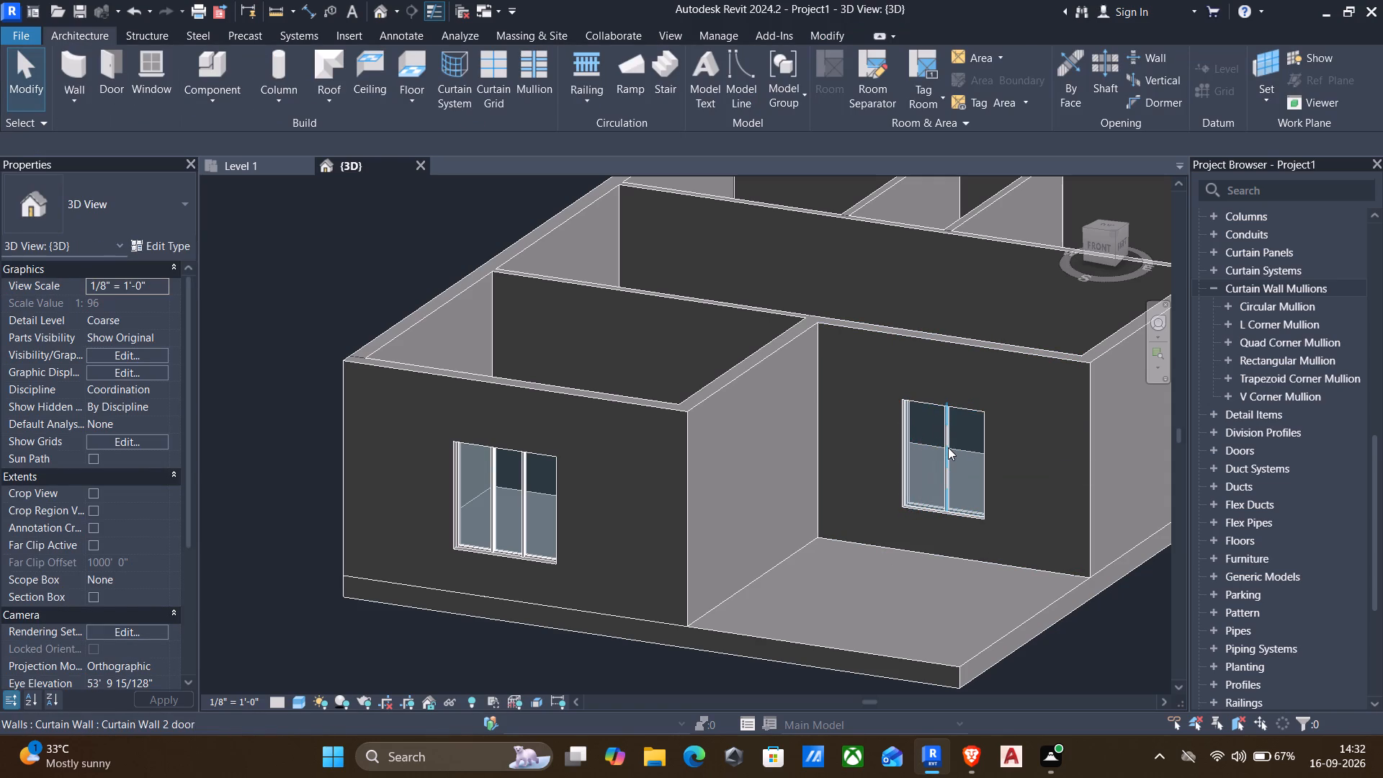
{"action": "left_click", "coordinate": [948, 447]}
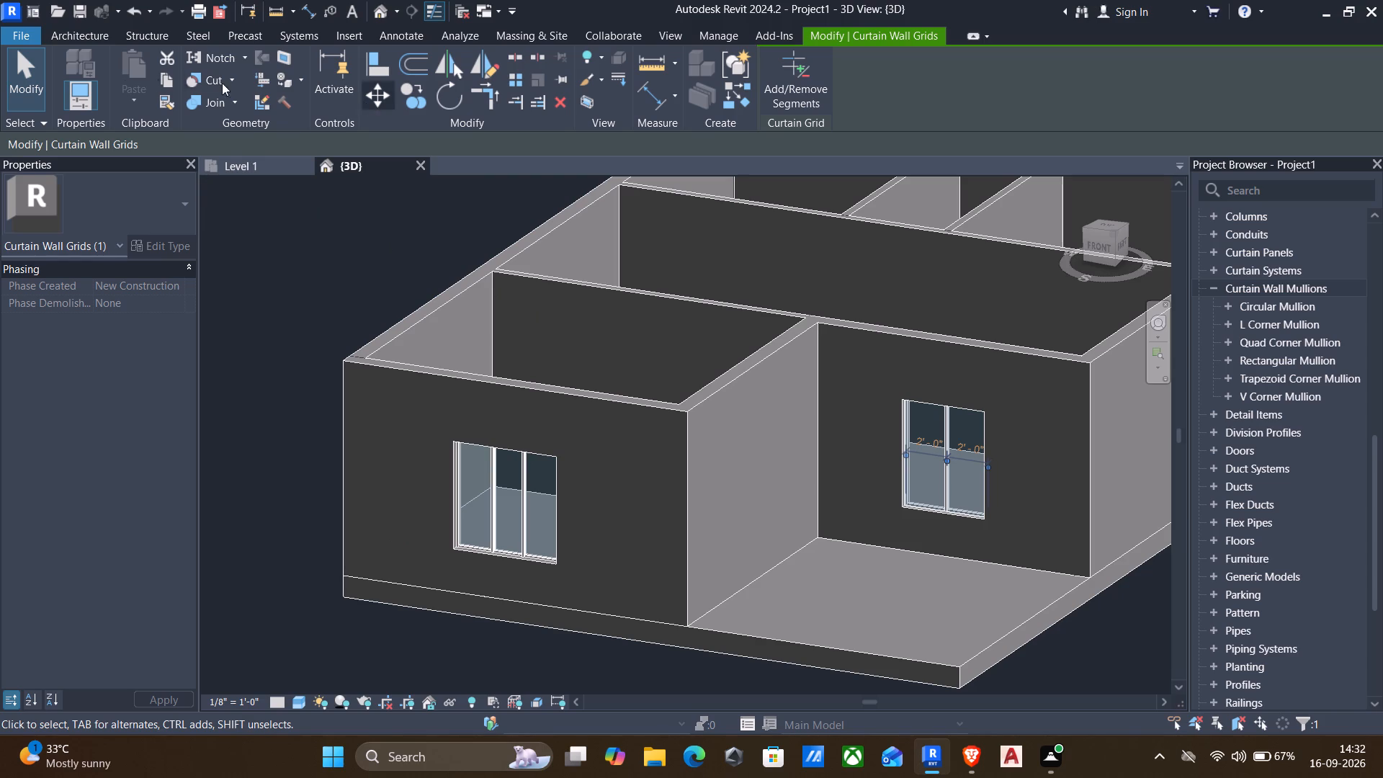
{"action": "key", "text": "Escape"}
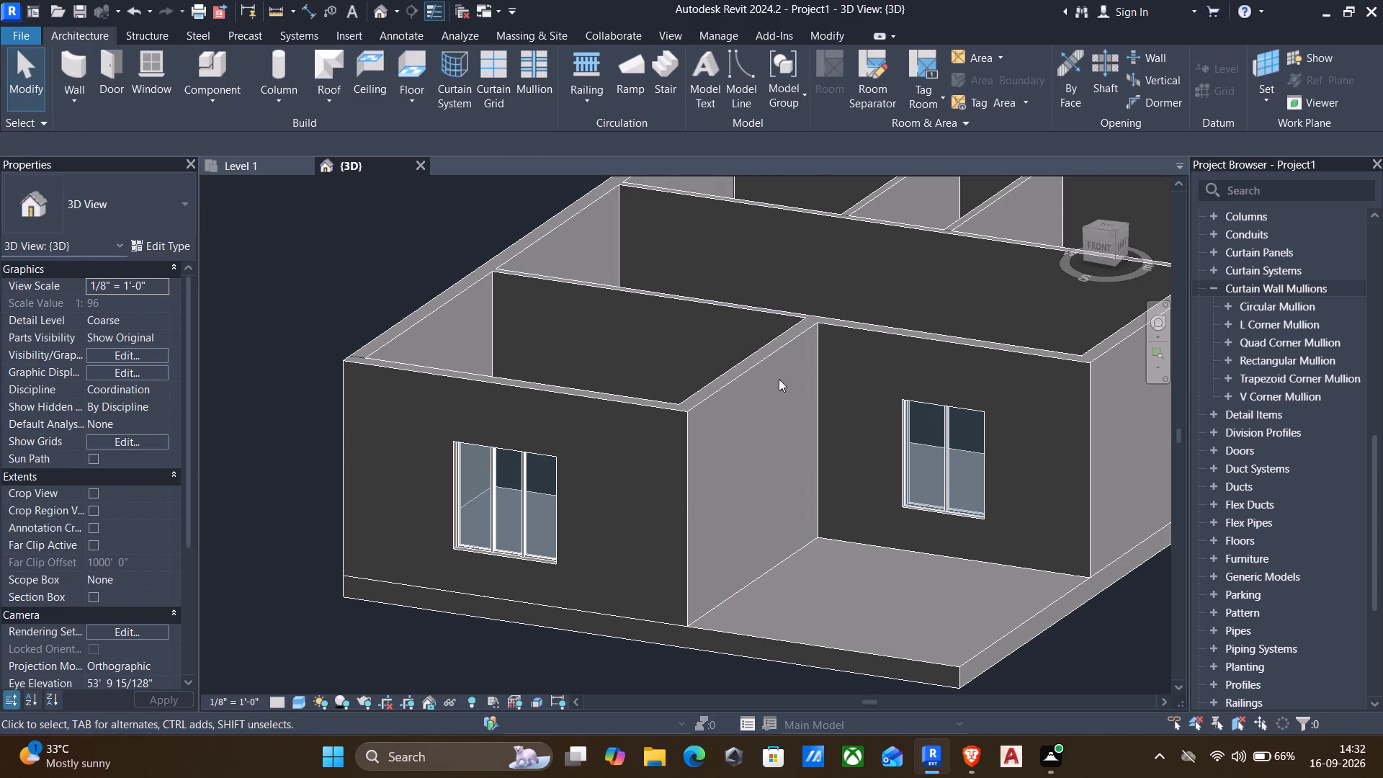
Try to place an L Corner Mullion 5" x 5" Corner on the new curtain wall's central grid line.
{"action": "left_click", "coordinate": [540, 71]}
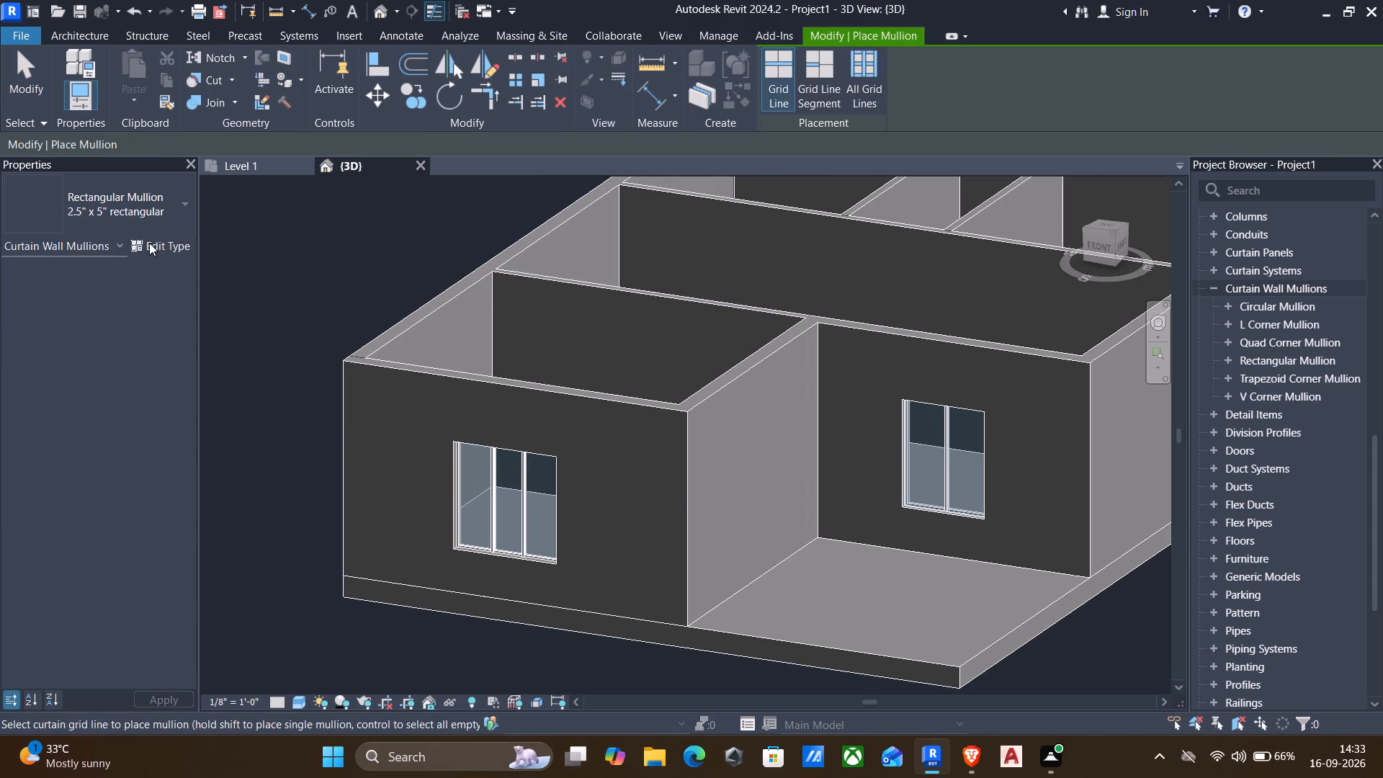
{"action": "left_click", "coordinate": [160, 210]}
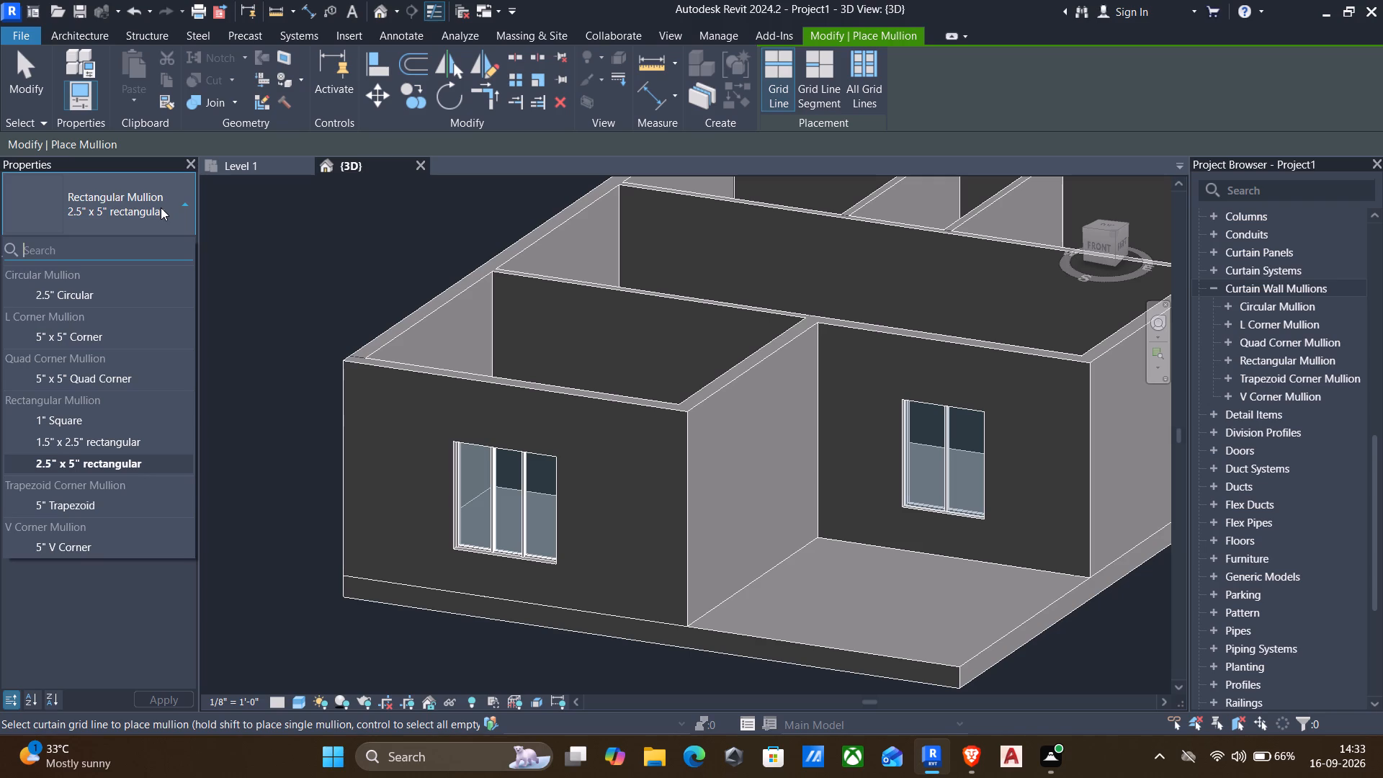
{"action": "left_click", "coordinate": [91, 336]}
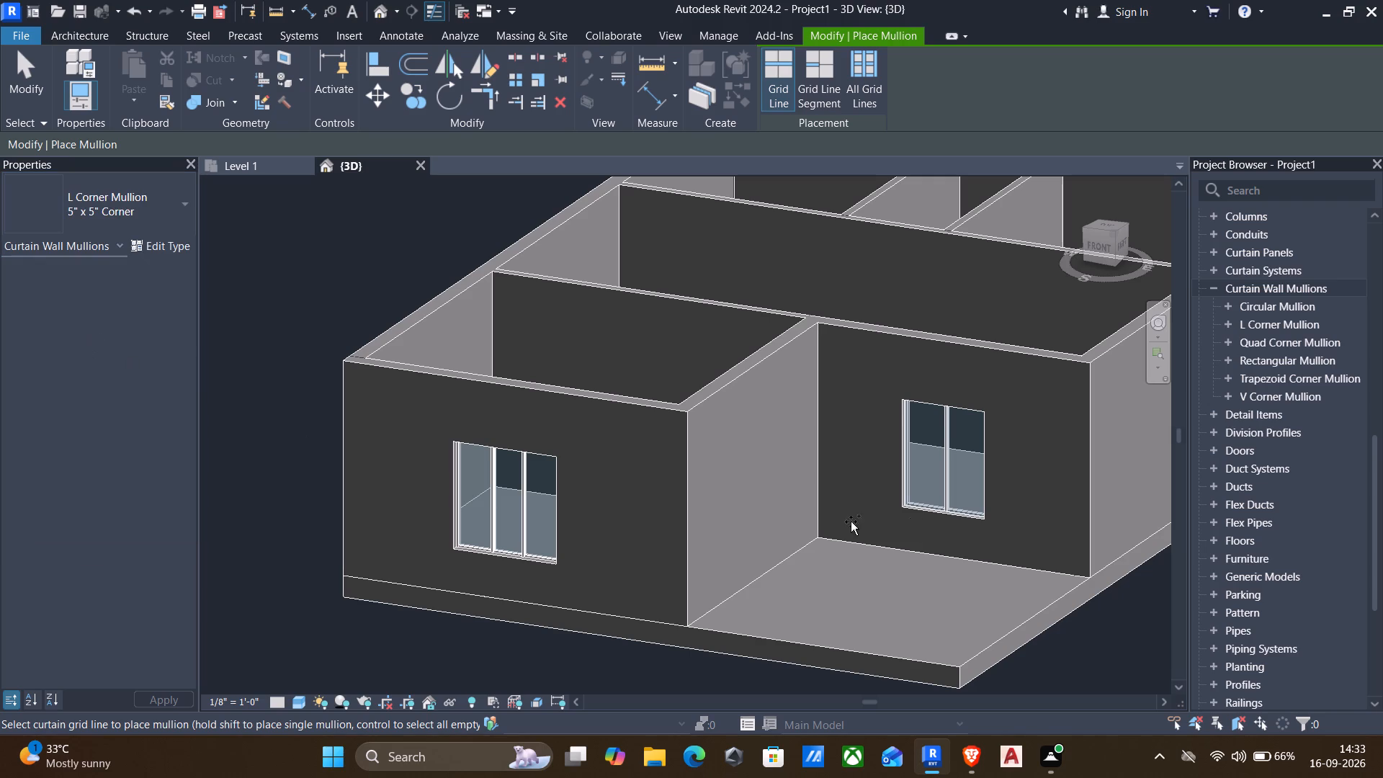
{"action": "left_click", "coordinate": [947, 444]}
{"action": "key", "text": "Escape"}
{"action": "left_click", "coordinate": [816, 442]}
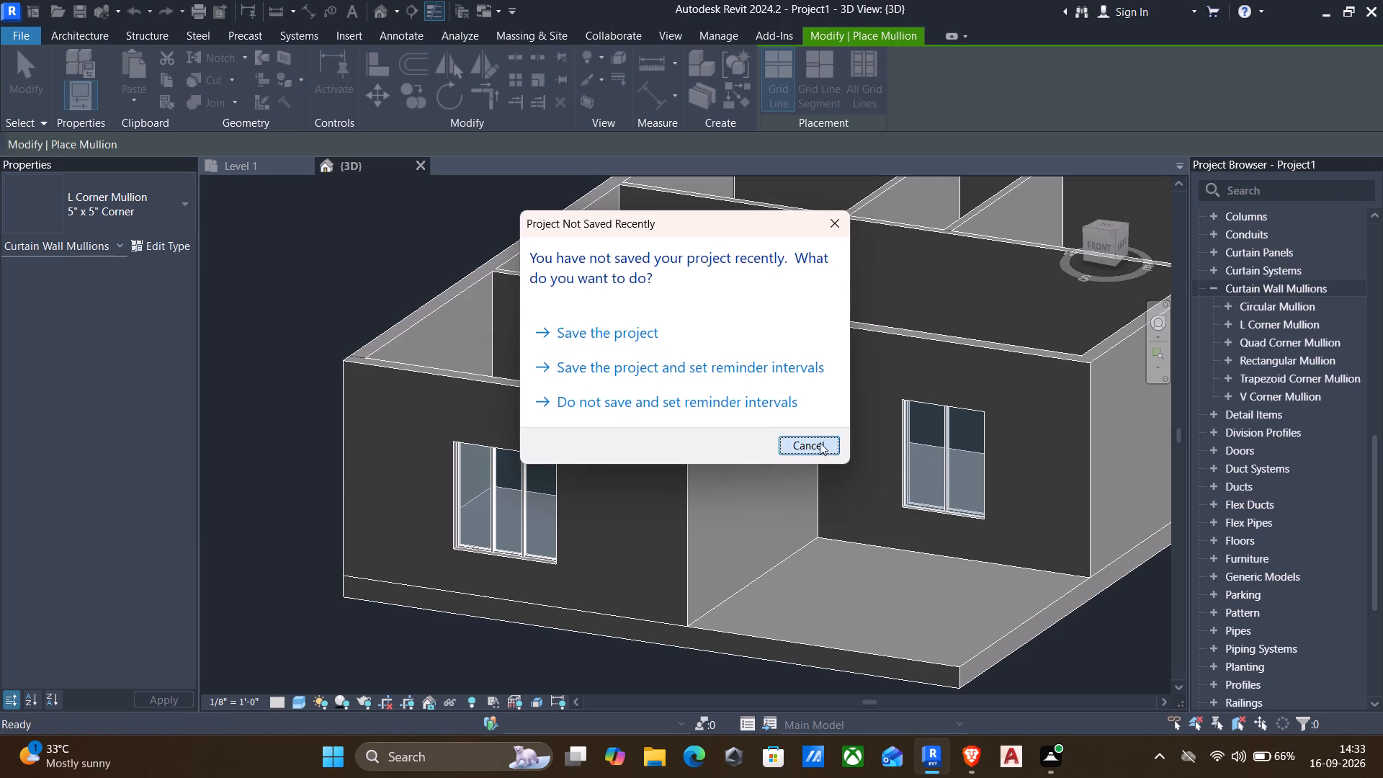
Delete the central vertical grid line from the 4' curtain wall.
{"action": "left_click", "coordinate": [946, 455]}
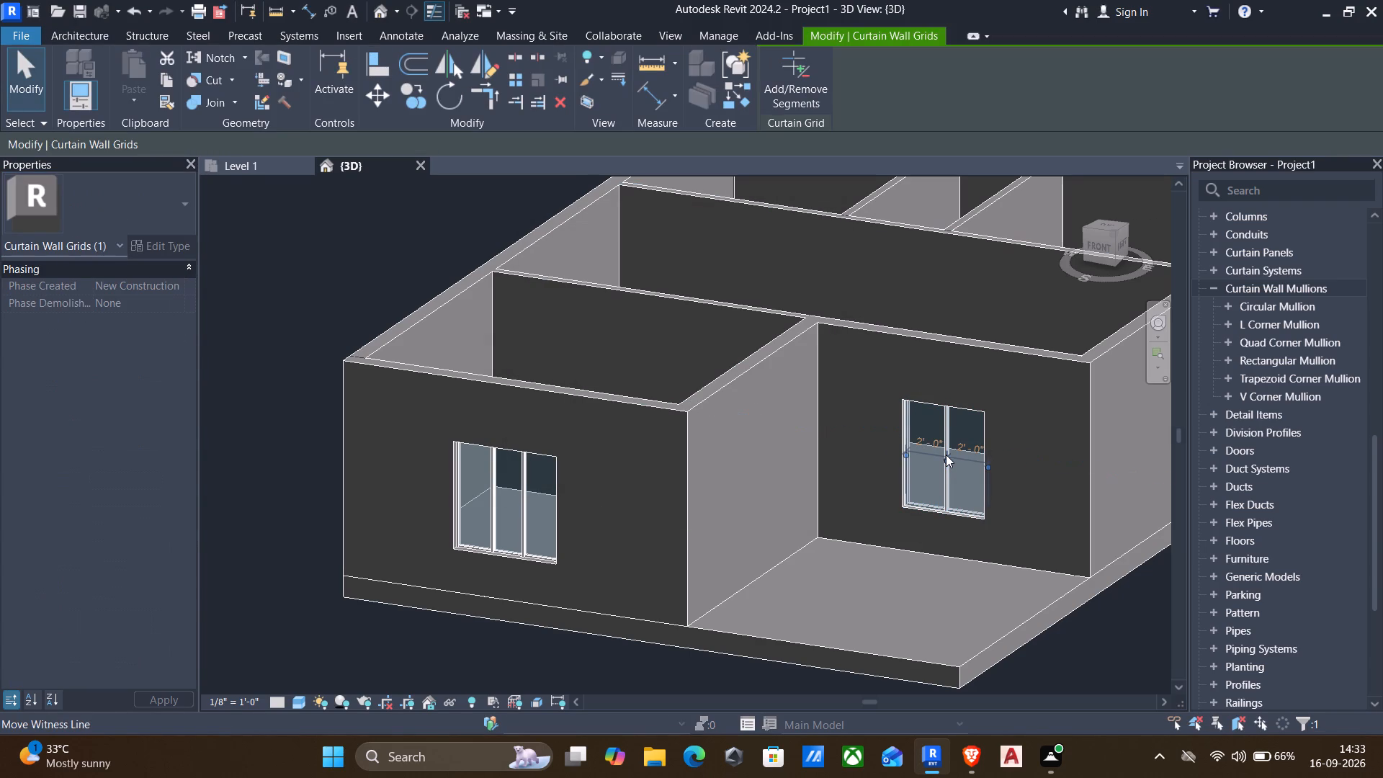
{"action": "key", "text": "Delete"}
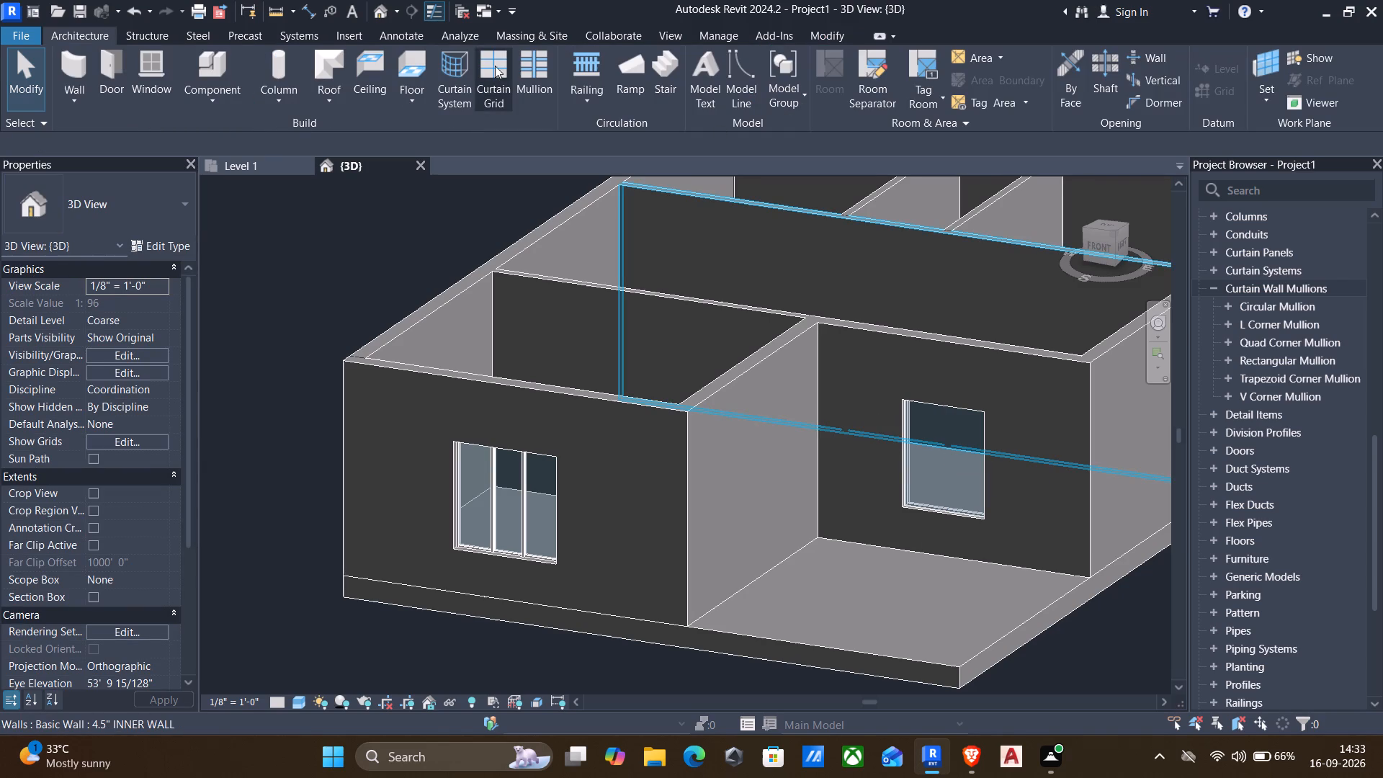
Place a vertical curtain grid line at the undivided 4' curtain wall's midpoint, leaving 2'-0" on each side.
{"action": "left_click", "coordinate": [485, 86]}
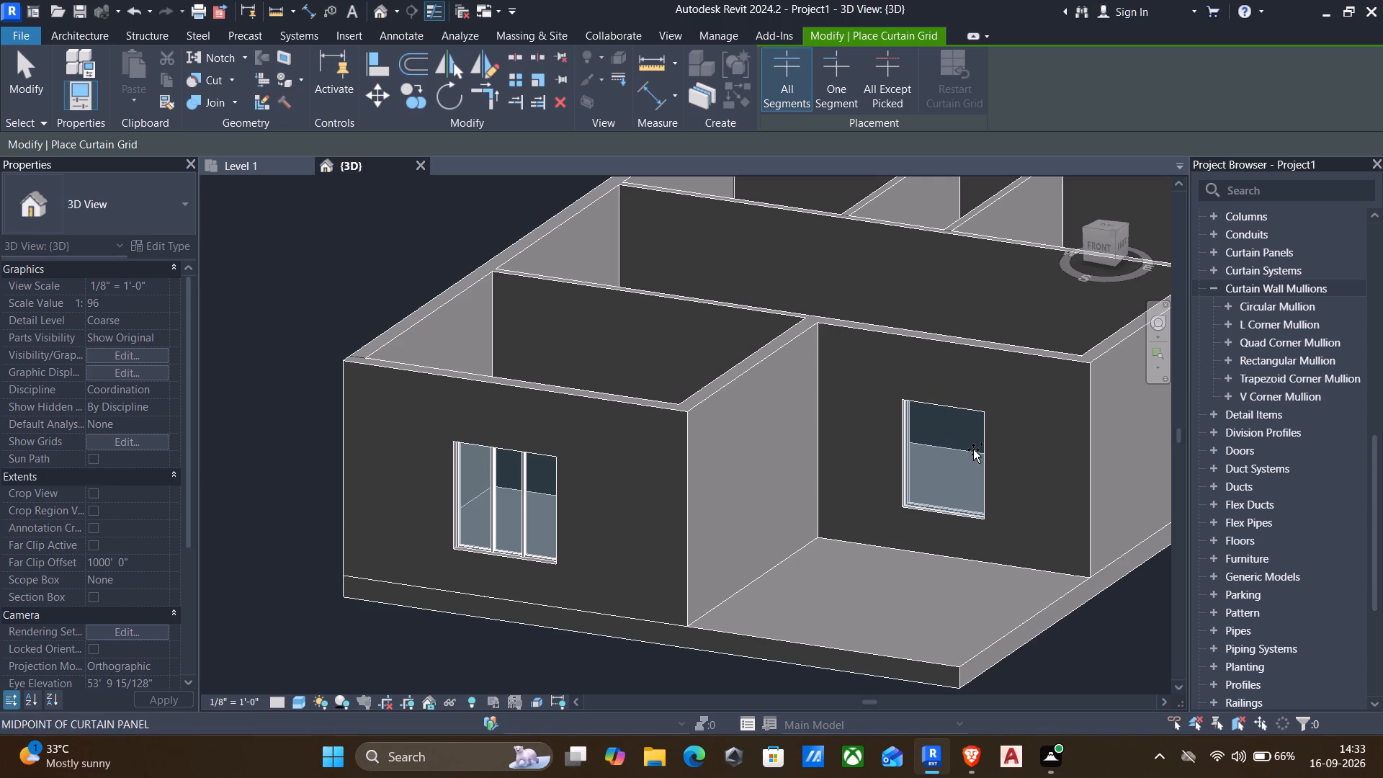
{"action": "left_click", "coordinate": [940, 409]}
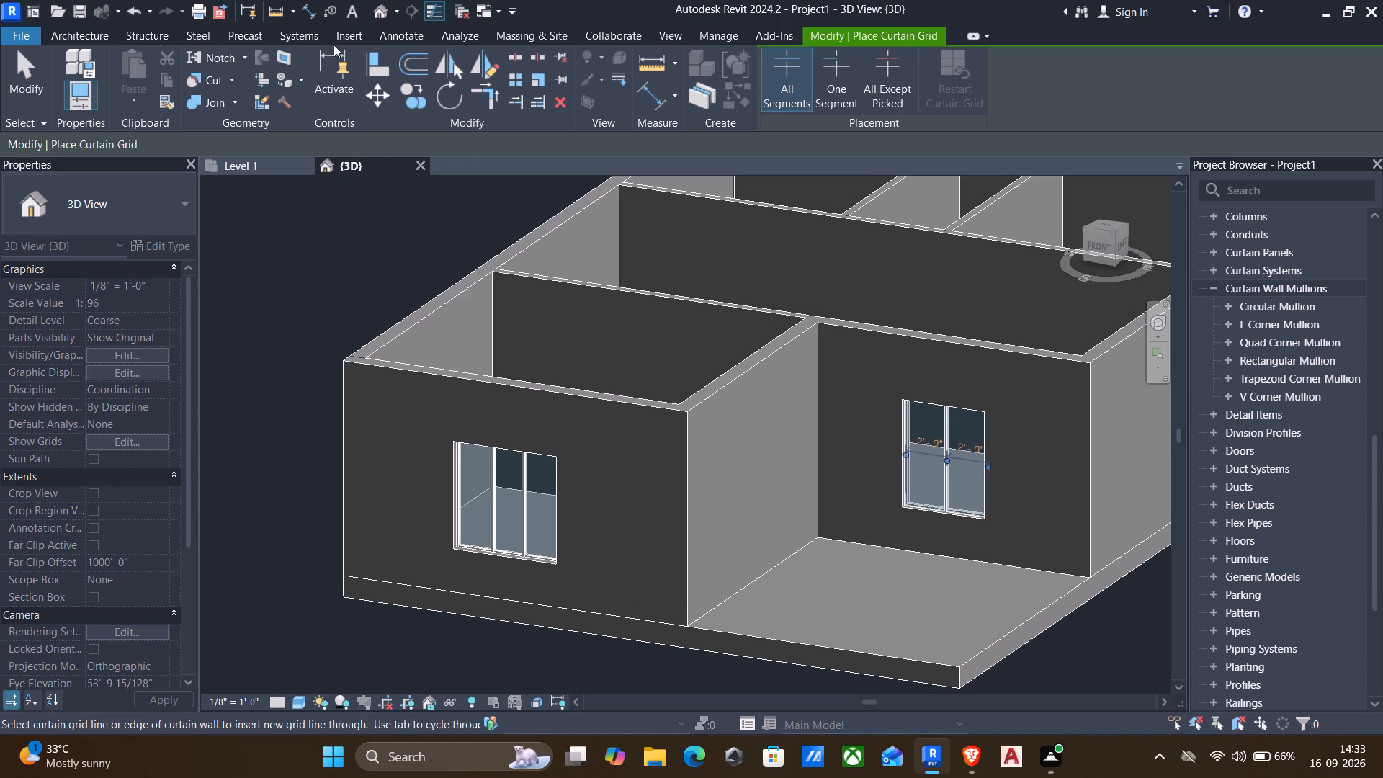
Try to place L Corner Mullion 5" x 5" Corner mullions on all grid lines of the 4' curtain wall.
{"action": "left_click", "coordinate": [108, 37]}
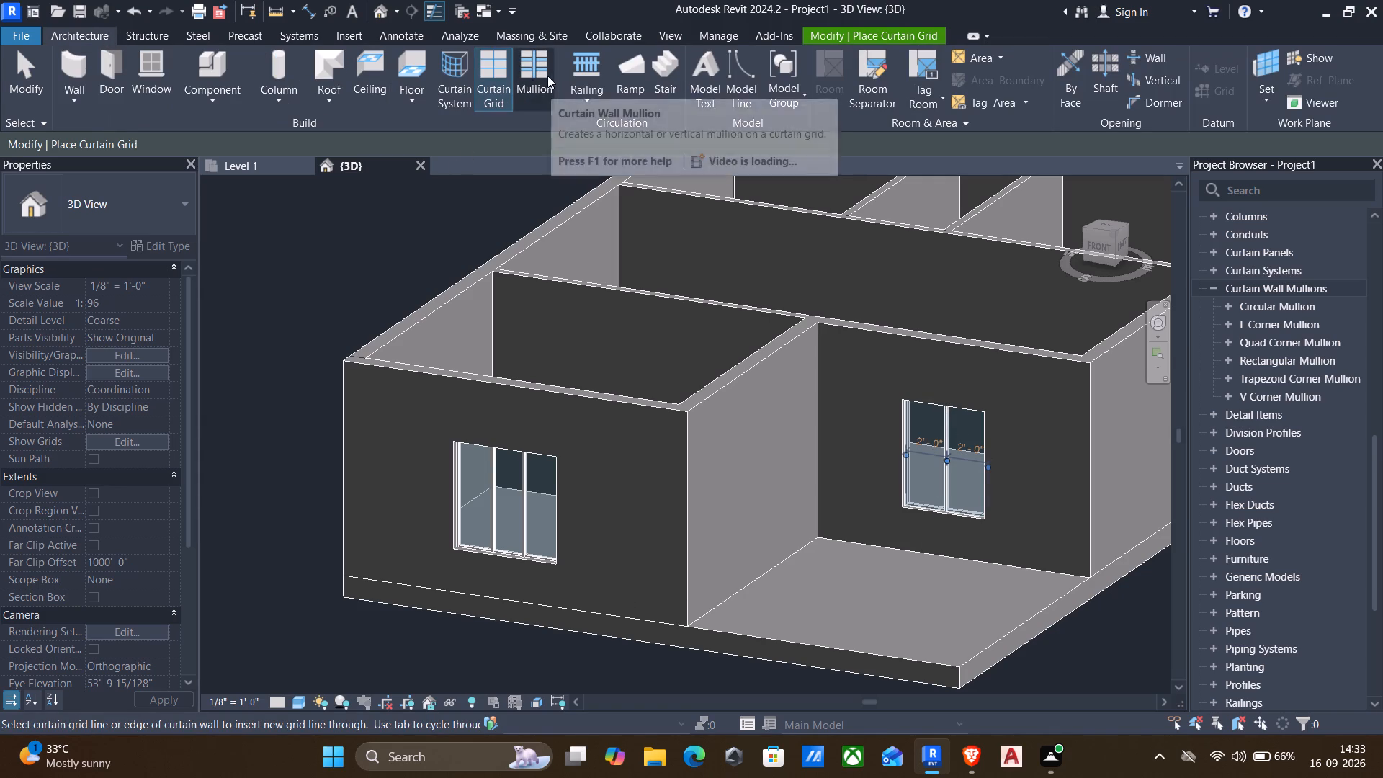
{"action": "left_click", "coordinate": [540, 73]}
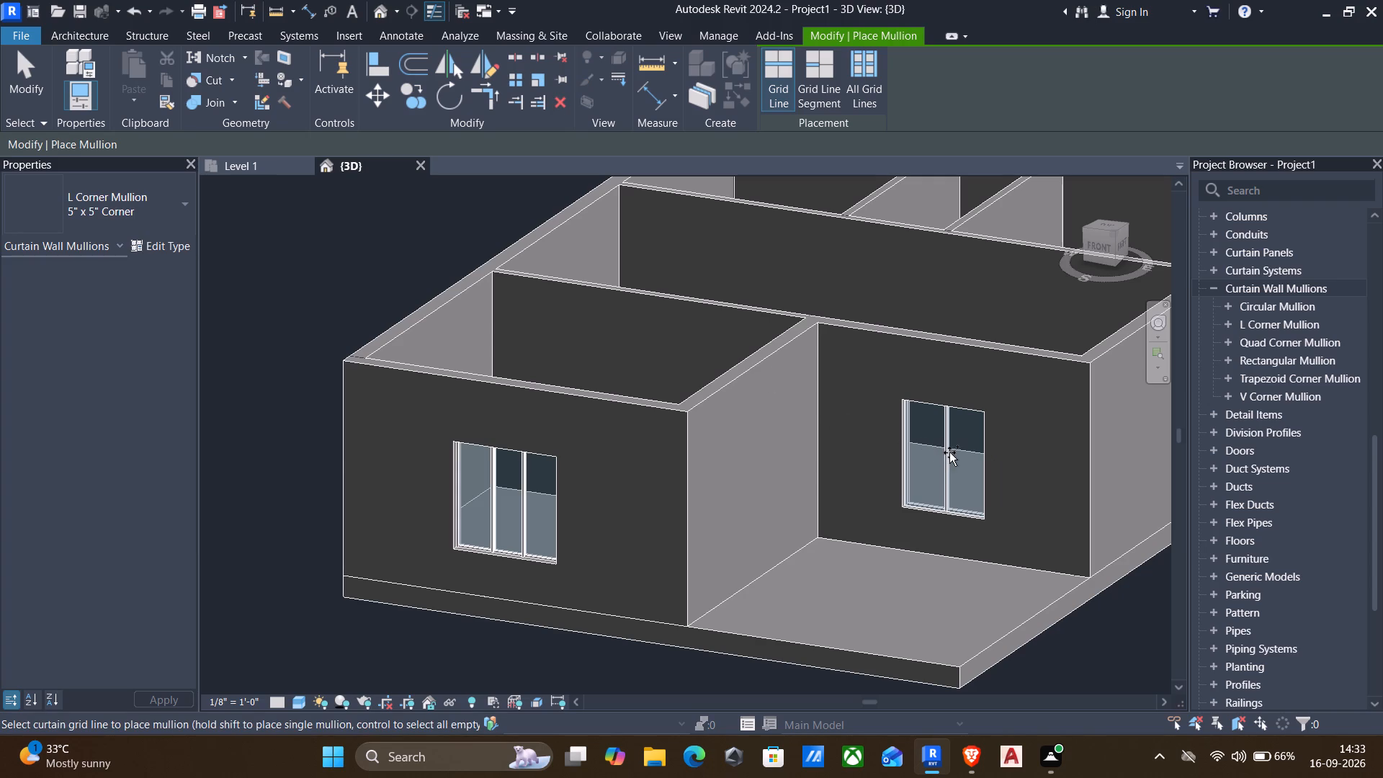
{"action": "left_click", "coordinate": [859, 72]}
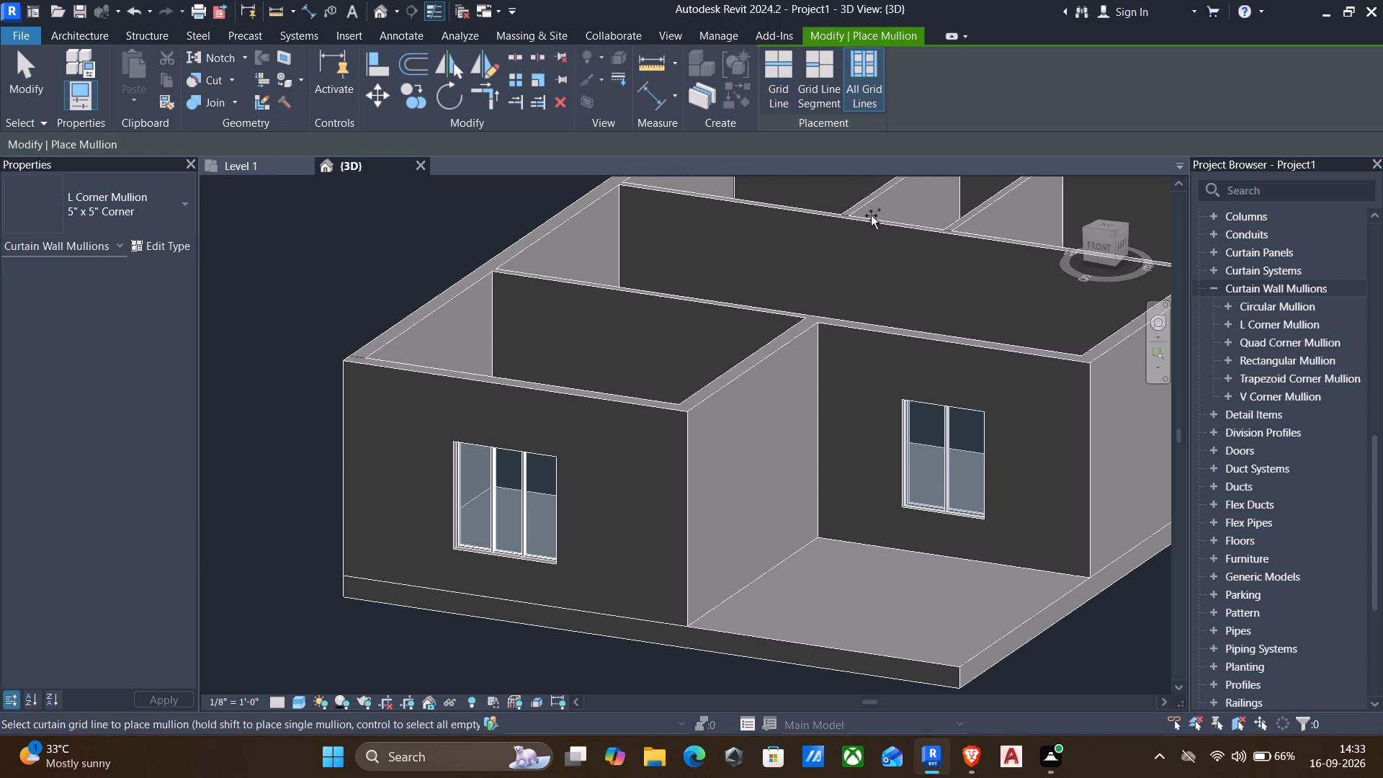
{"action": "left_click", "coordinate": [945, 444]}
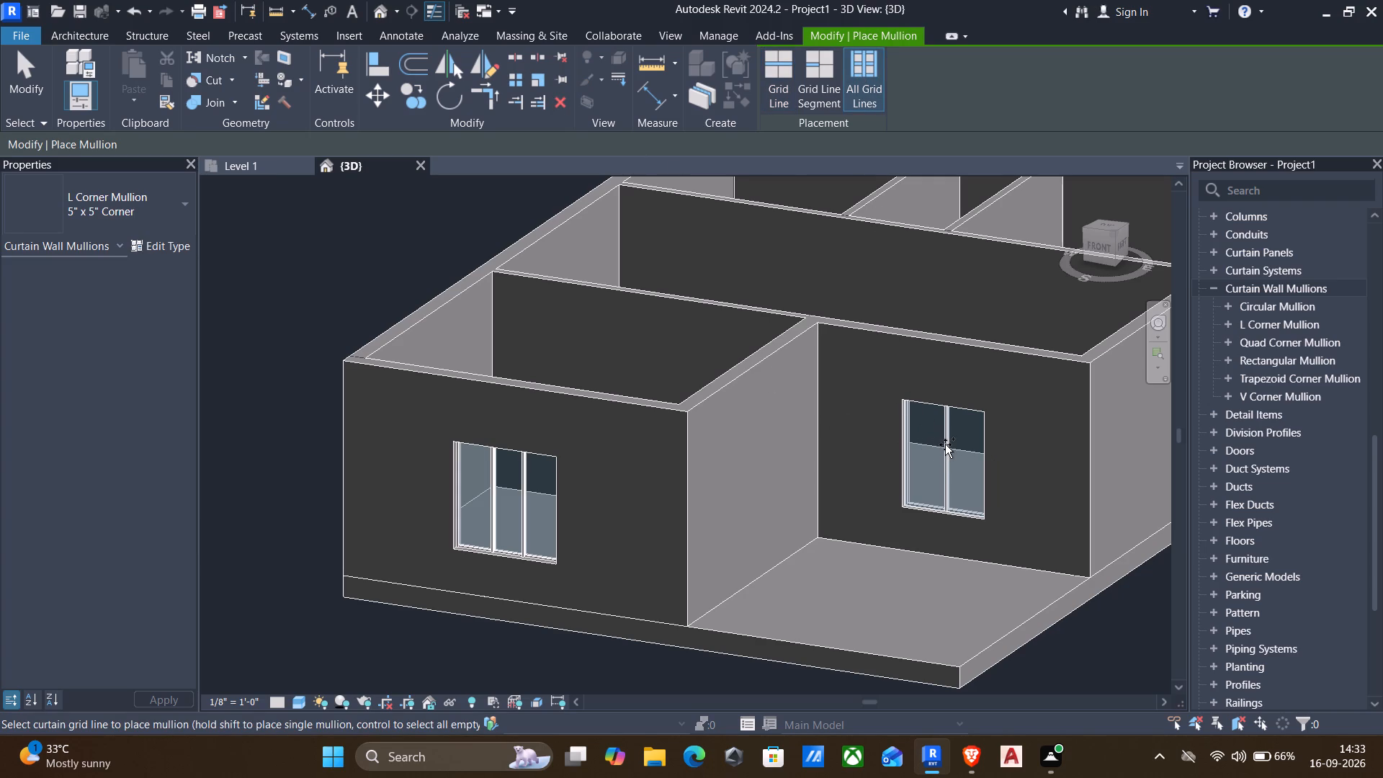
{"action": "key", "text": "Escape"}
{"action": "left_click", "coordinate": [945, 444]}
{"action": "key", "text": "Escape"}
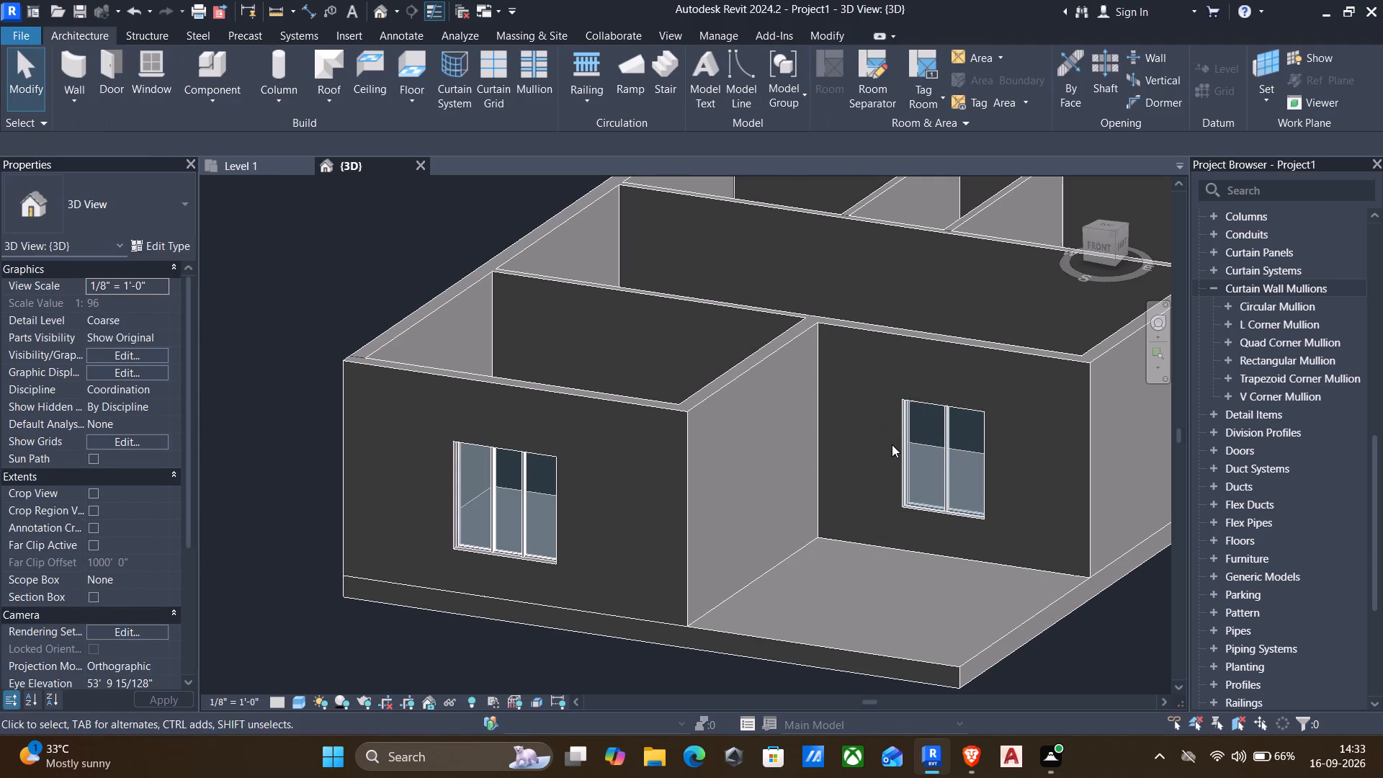
Examine the 4' curtain wall's central grid line and the properties of its Curtain Wall 2 door type.
{"action": "scroll", "coordinate": [900, 446], "scroll_direction": "up", "scroll_amount": 8}
{"action": "scroll", "coordinate": [918, 467], "scroll_direction": "down", "scroll_amount": 3}
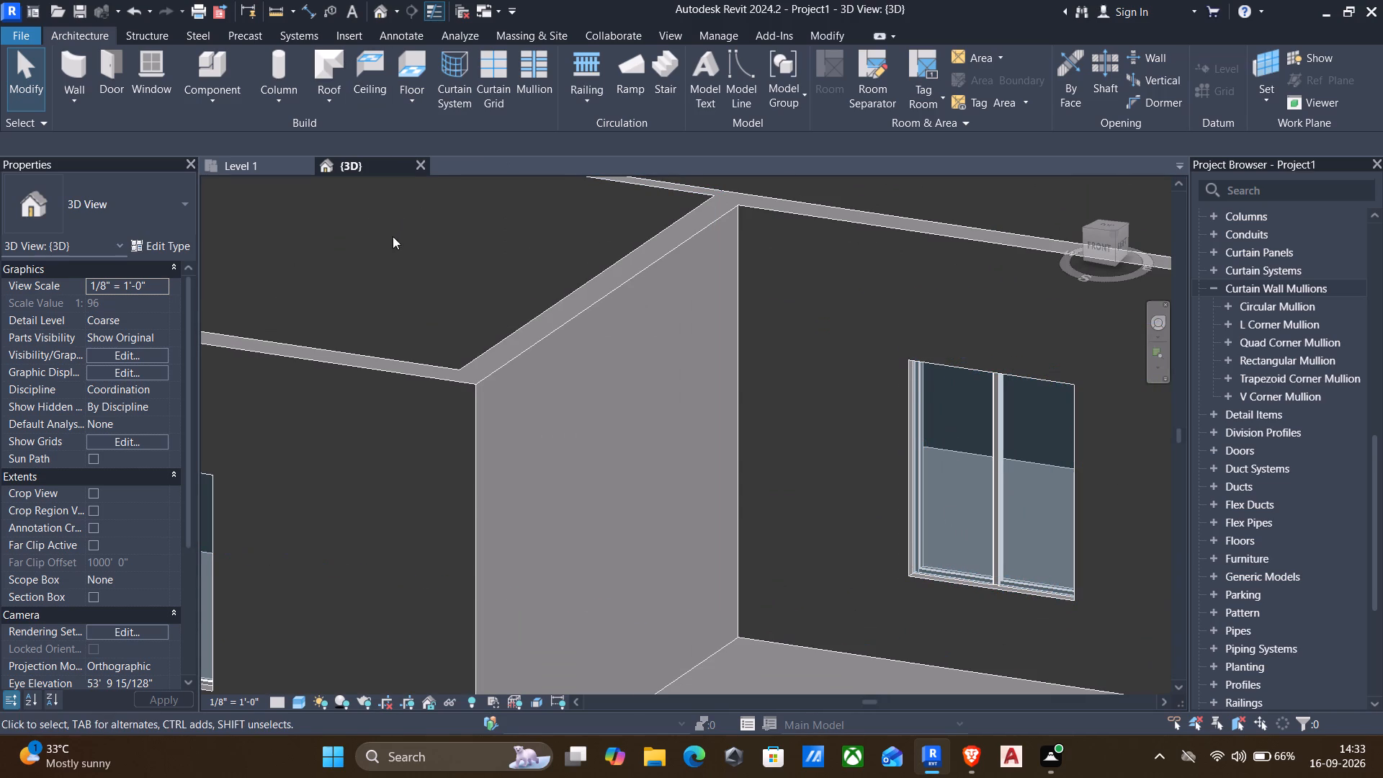
{"action": "left_click", "coordinate": [998, 509]}
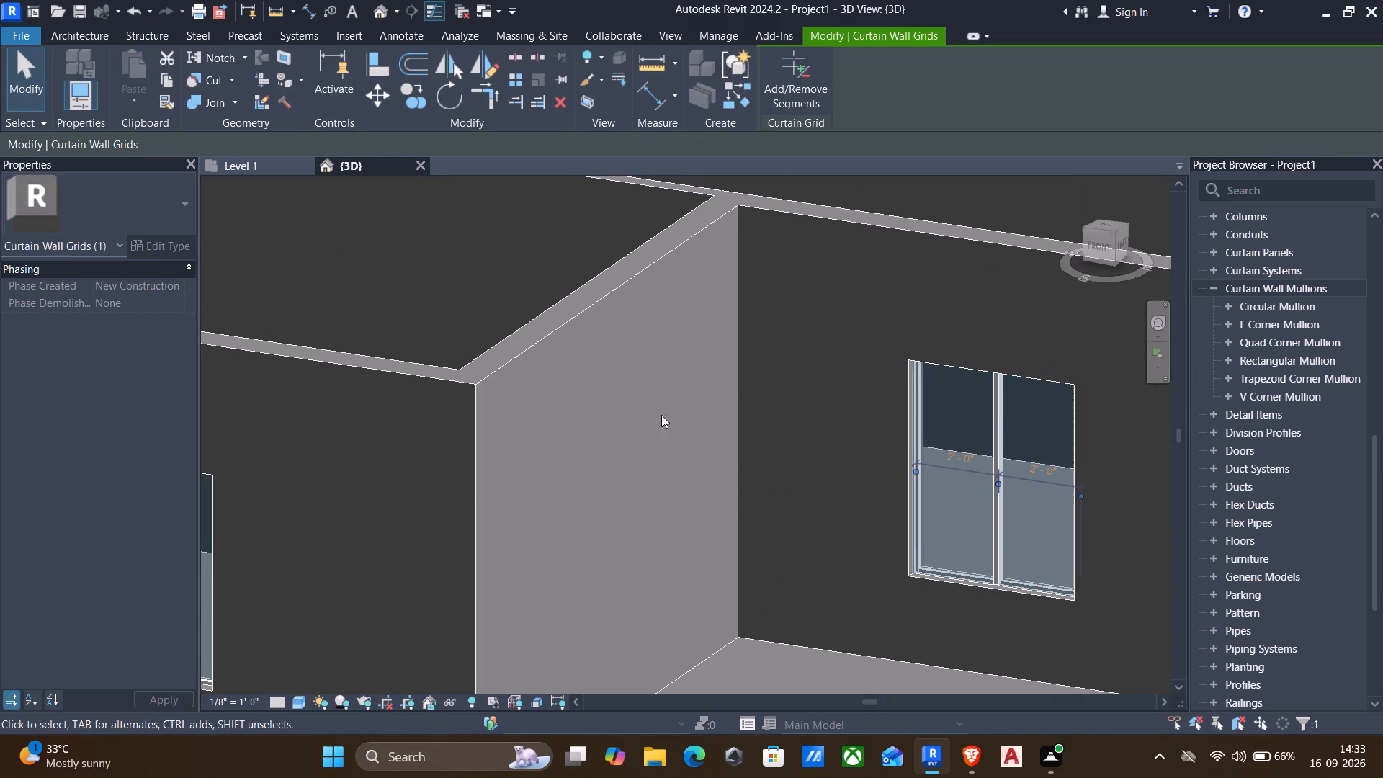
{"action": "left_click", "coordinate": [122, 241]}
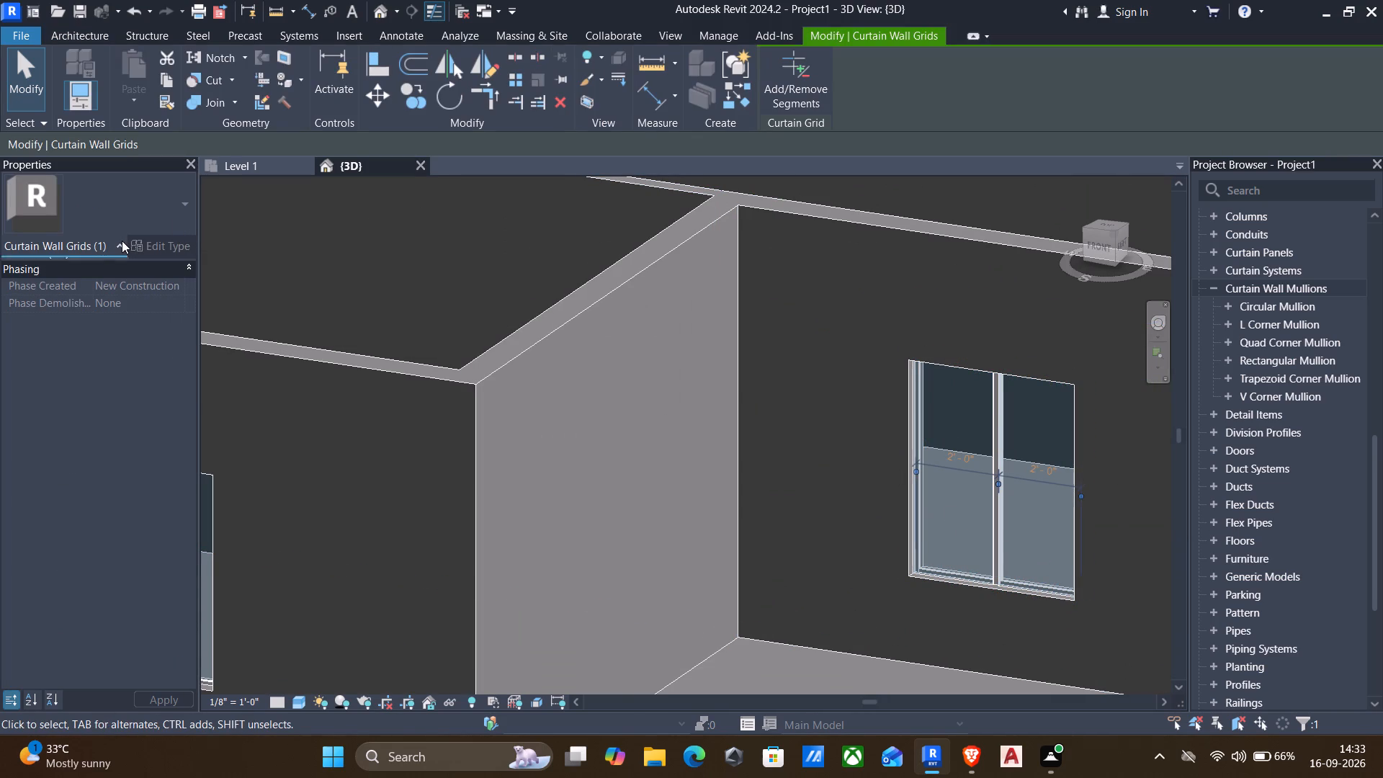
{"action": "left_click", "coordinate": [122, 241]}
{"action": "left_click", "coordinate": [993, 370]}
{"action": "key", "text": "Escape"}
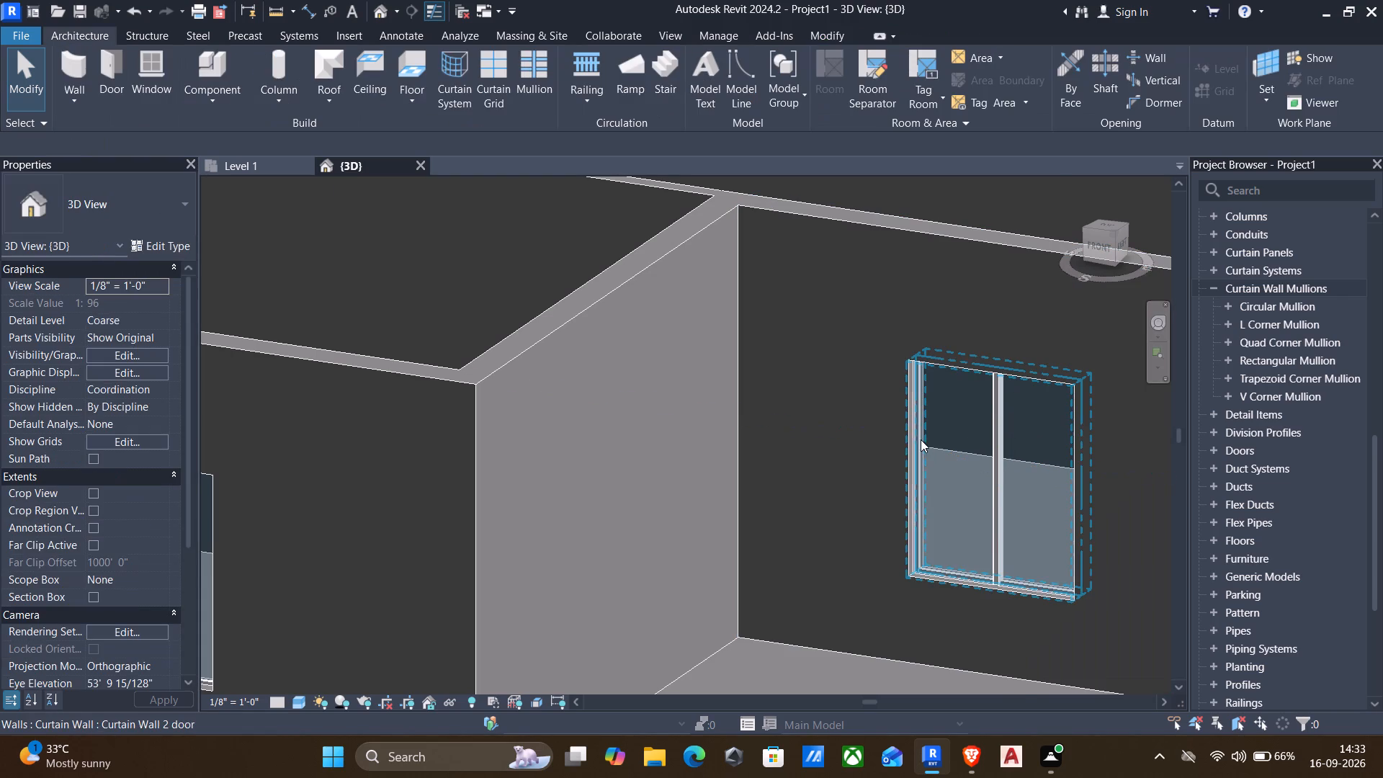
{"action": "left_click", "coordinate": [921, 439]}
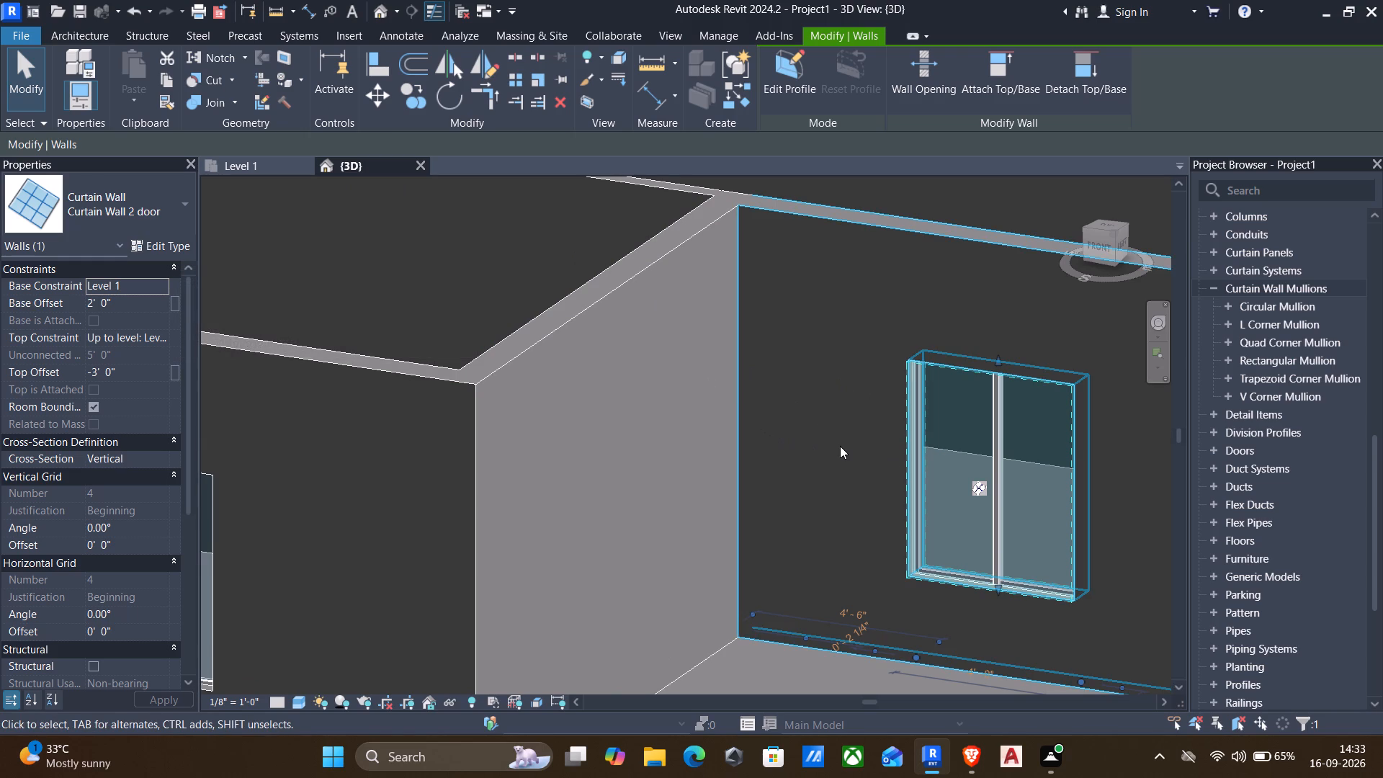
{"action": "key", "text": "Escape"}
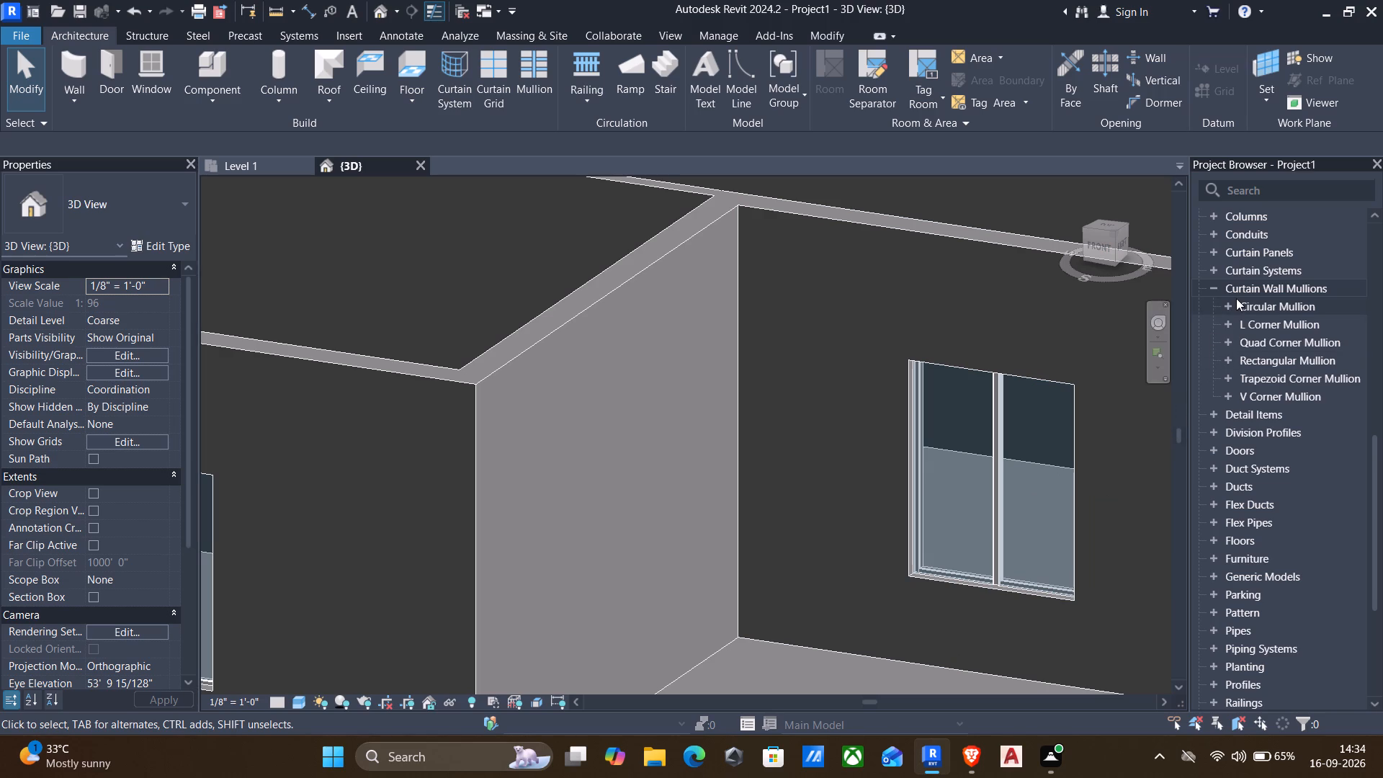
Open the material selection in the type properties of the 1.5" x 2.5" rectangular mullion.
{"action": "left_click", "coordinate": [1229, 360]}
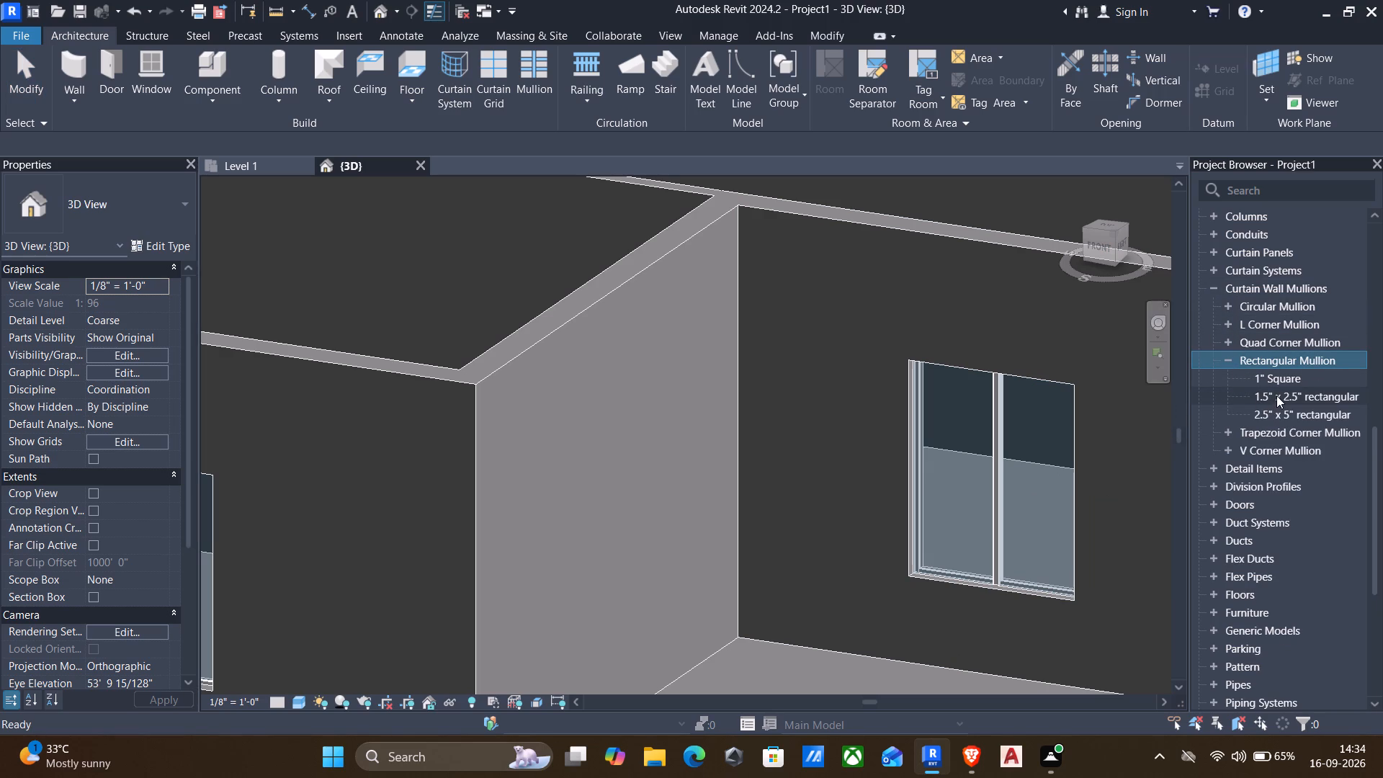
{"action": "left_click", "coordinate": [1276, 395]}
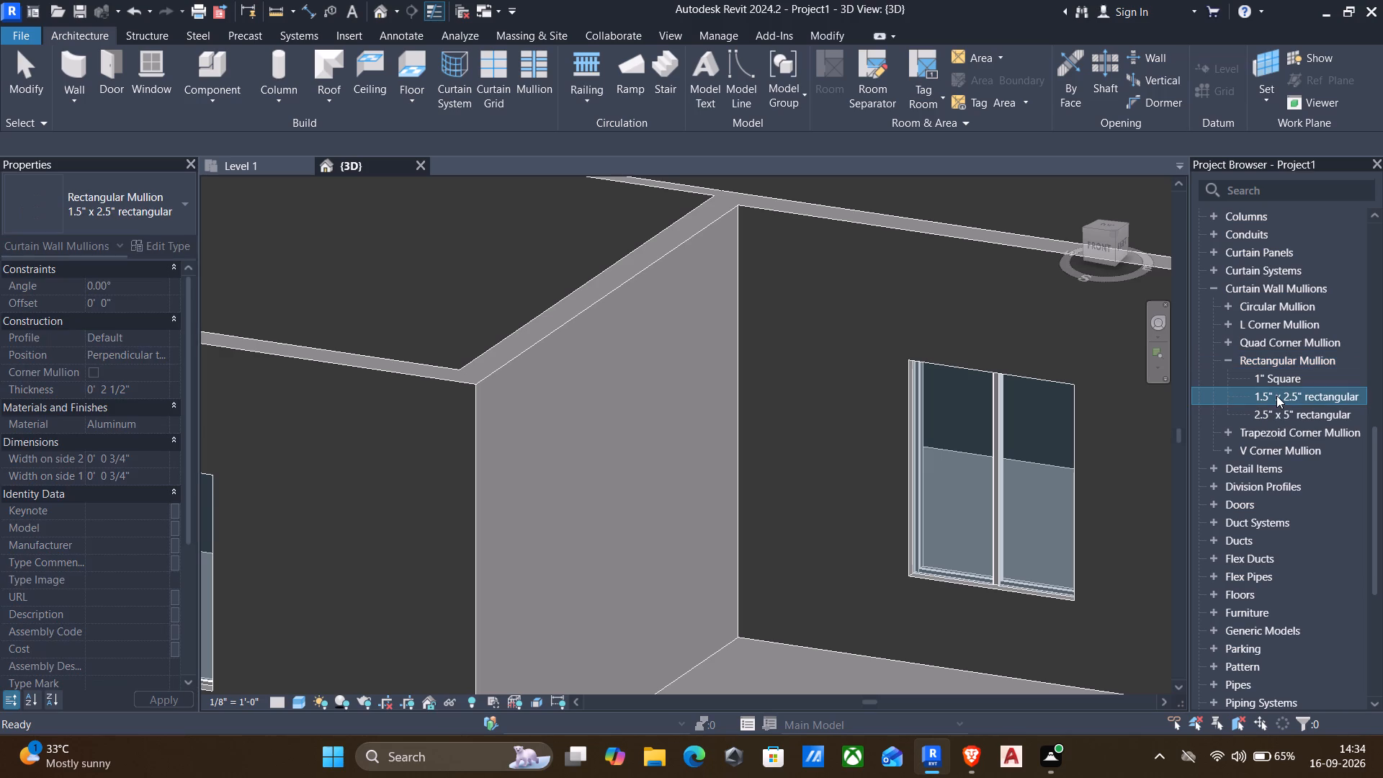
{"action": "double_click", "coordinate": [1276, 395]}
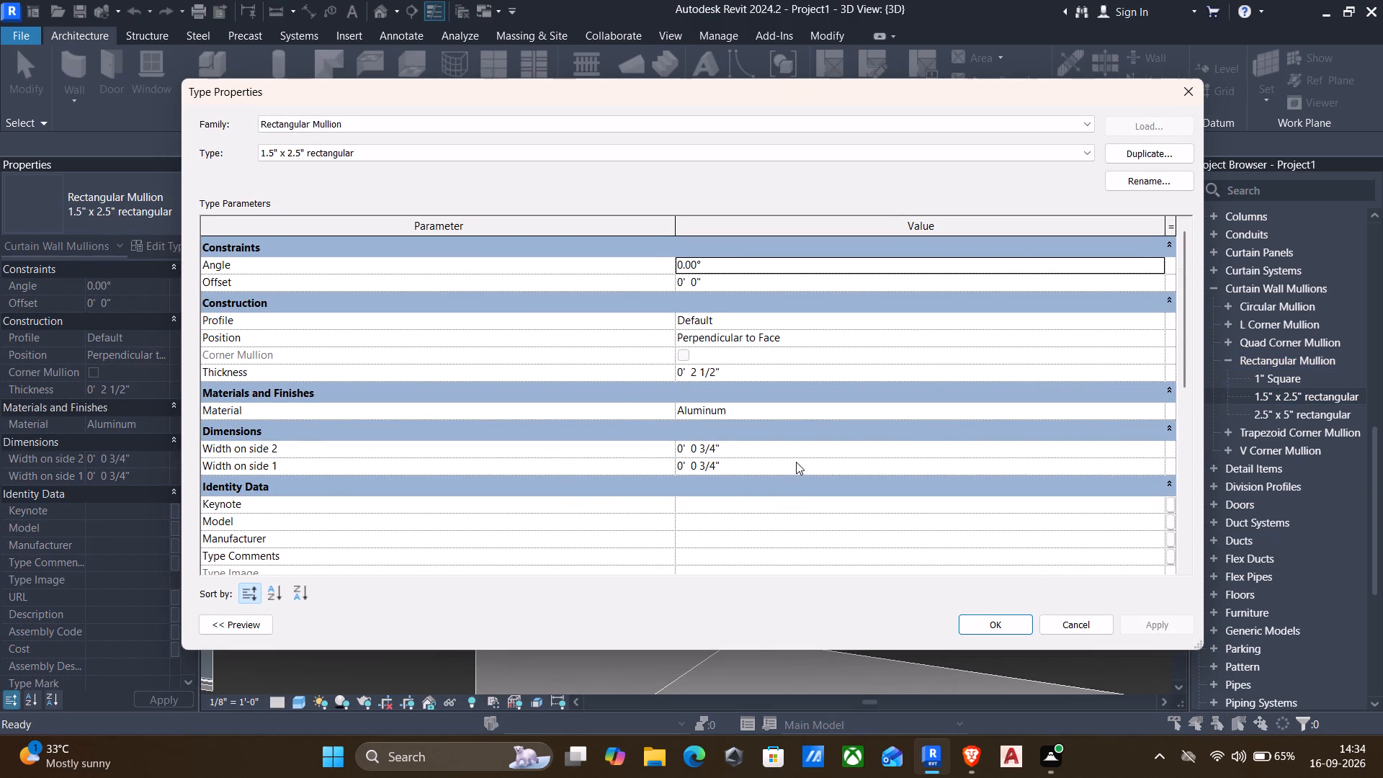
{"action": "left_click", "coordinate": [1163, 413]}
{"action": "left_click", "coordinate": [1155, 410]}
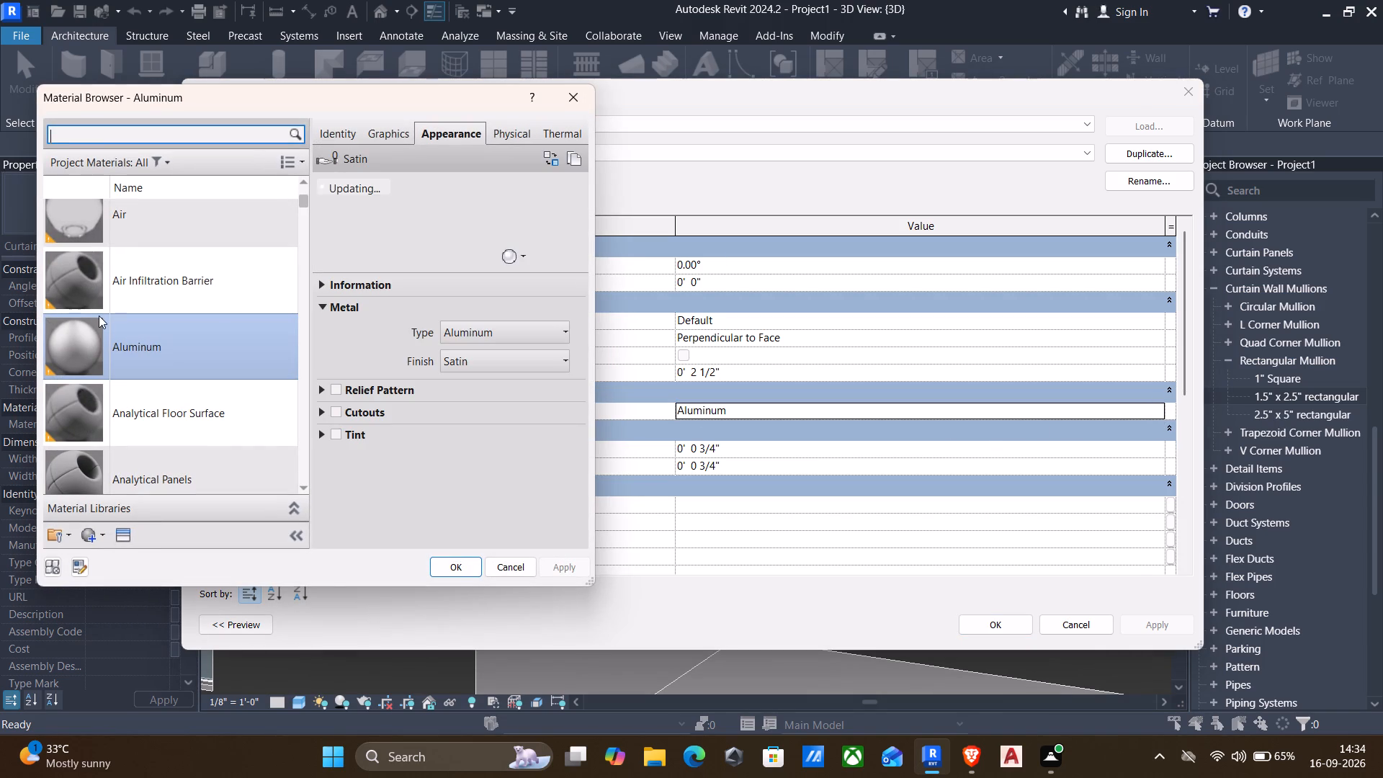
Look through the project materials and the appearance asset library for a suitable mullion material.
{"action": "scroll", "coordinate": [119, 375], "scroll_direction": "up", "scroll_amount": 8}
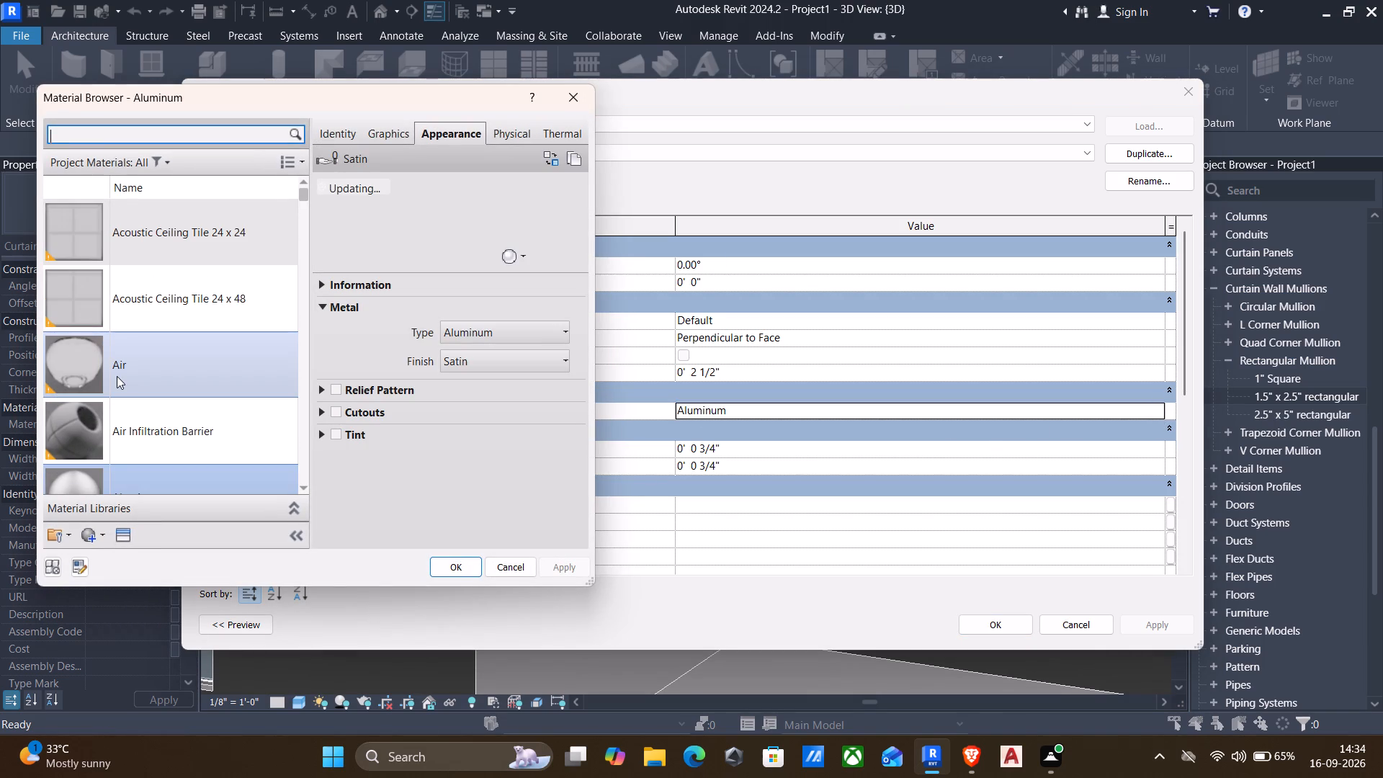
{"action": "scroll", "coordinate": [117, 376], "scroll_direction": "up", "scroll_amount": 6}
{"action": "scroll", "coordinate": [117, 376], "scroll_direction": "down", "scroll_amount": 18}
{"action": "scroll", "coordinate": [117, 376], "scroll_direction": "down", "scroll_amount": 7}
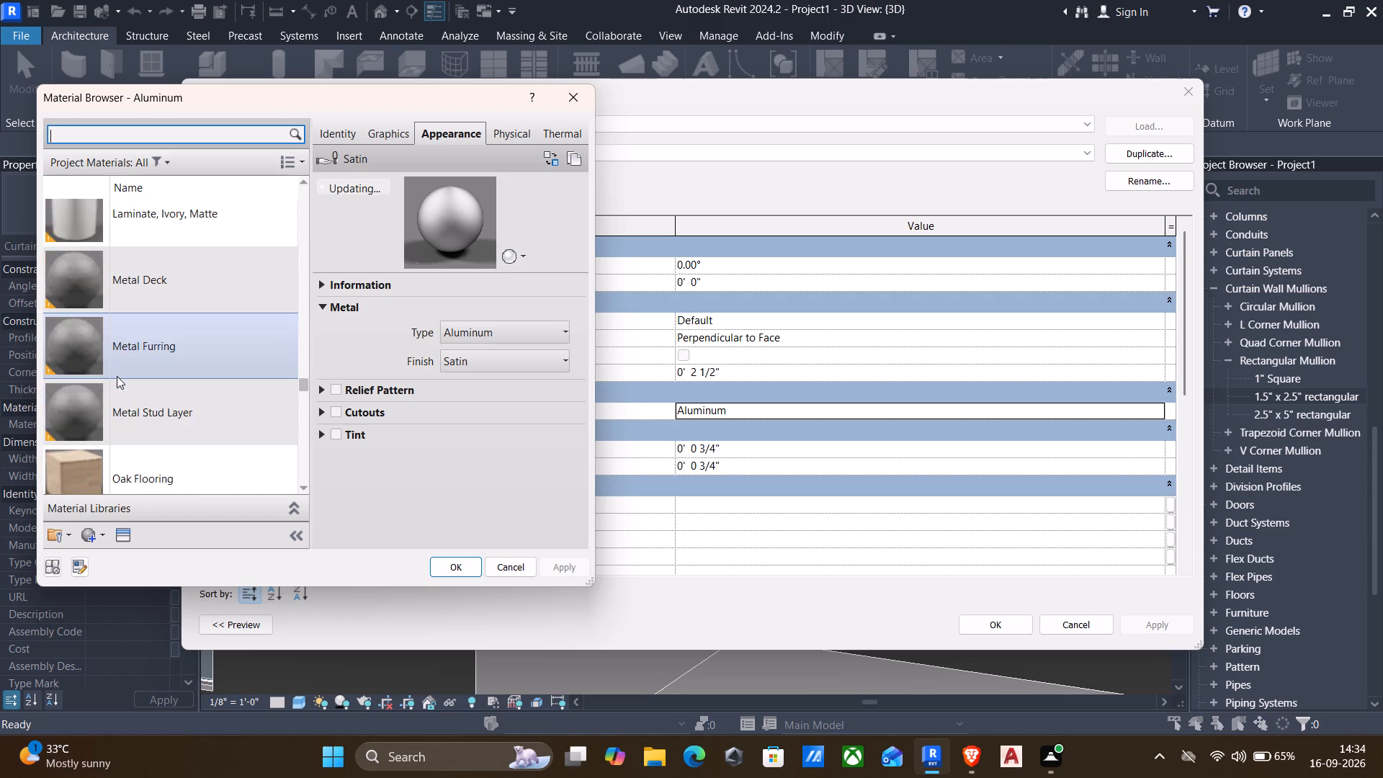
{"action": "scroll", "coordinate": [117, 376], "scroll_direction": "down", "scroll_amount": 5}
{"action": "scroll", "coordinate": [117, 376], "scroll_direction": "up", "scroll_amount": 3}
{"action": "scroll", "coordinate": [117, 376], "scroll_direction": "down", "scroll_amount": 2}
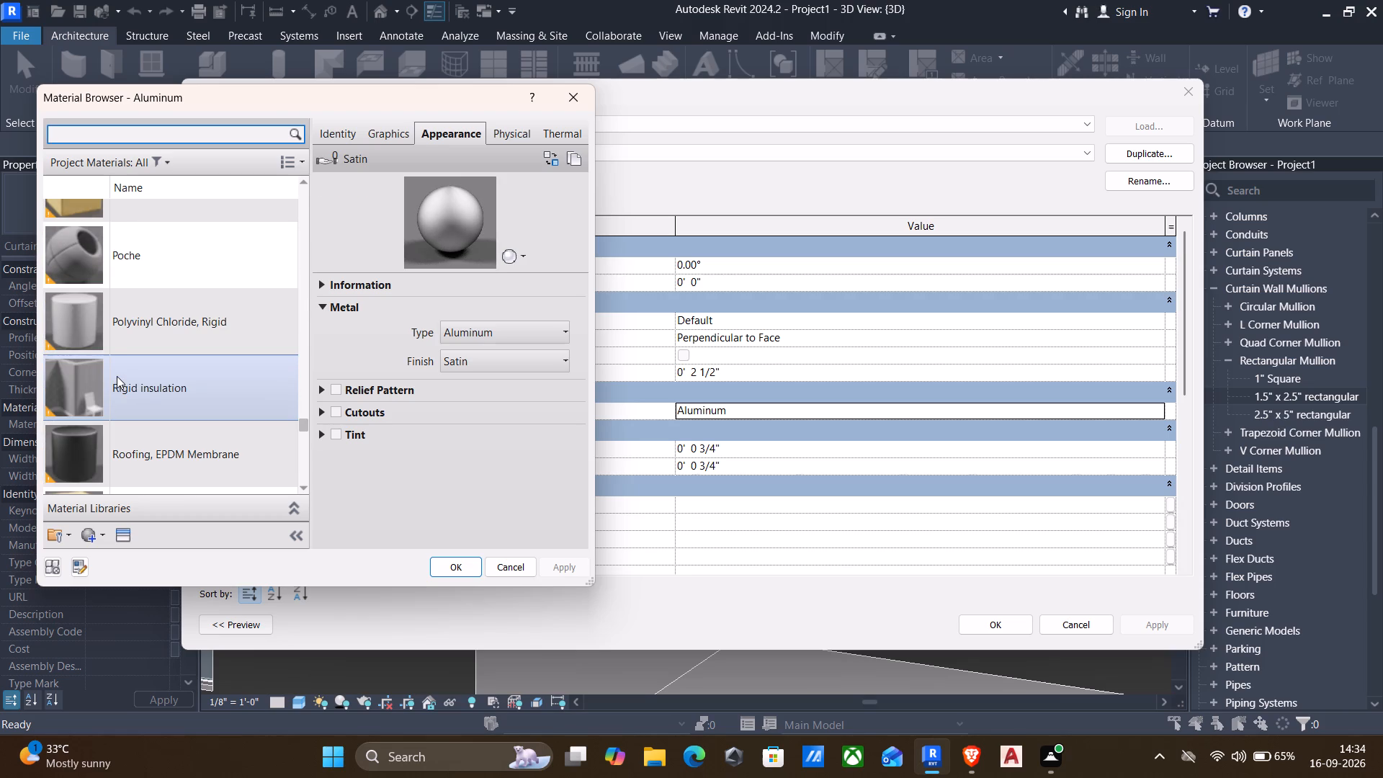
{"action": "scroll", "coordinate": [117, 376], "scroll_direction": "down", "scroll_amount": 6}
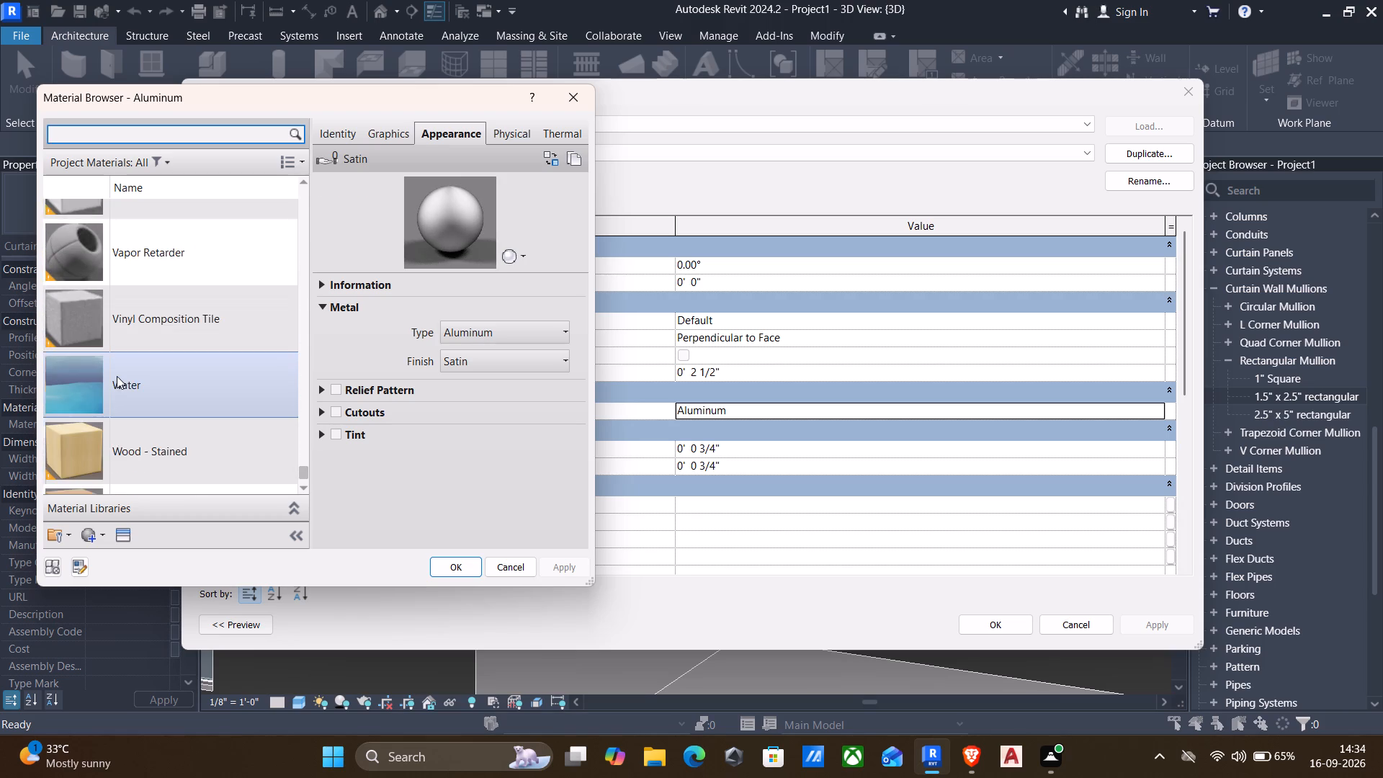
{"action": "scroll", "coordinate": [117, 376], "scroll_direction": "down", "scroll_amount": 4}
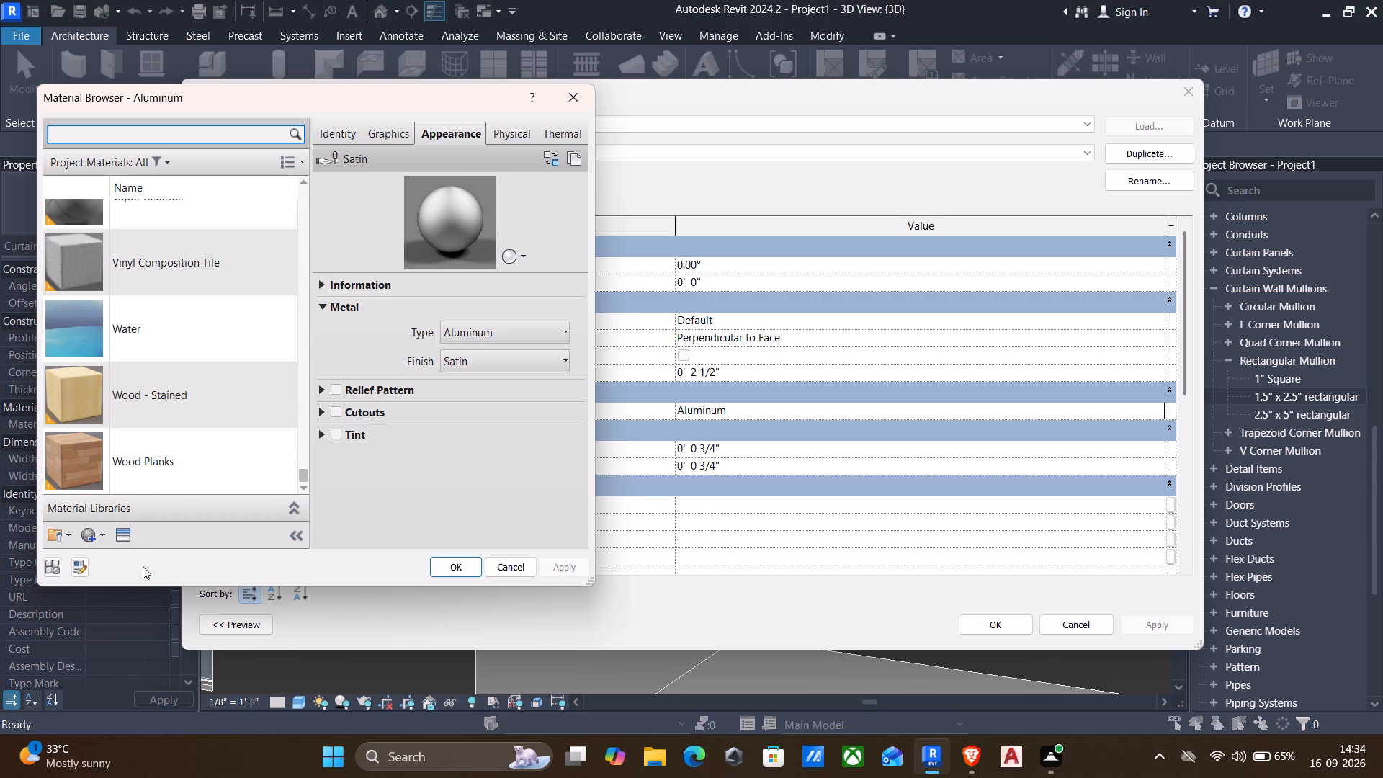
{"action": "left_click", "coordinate": [125, 536]}
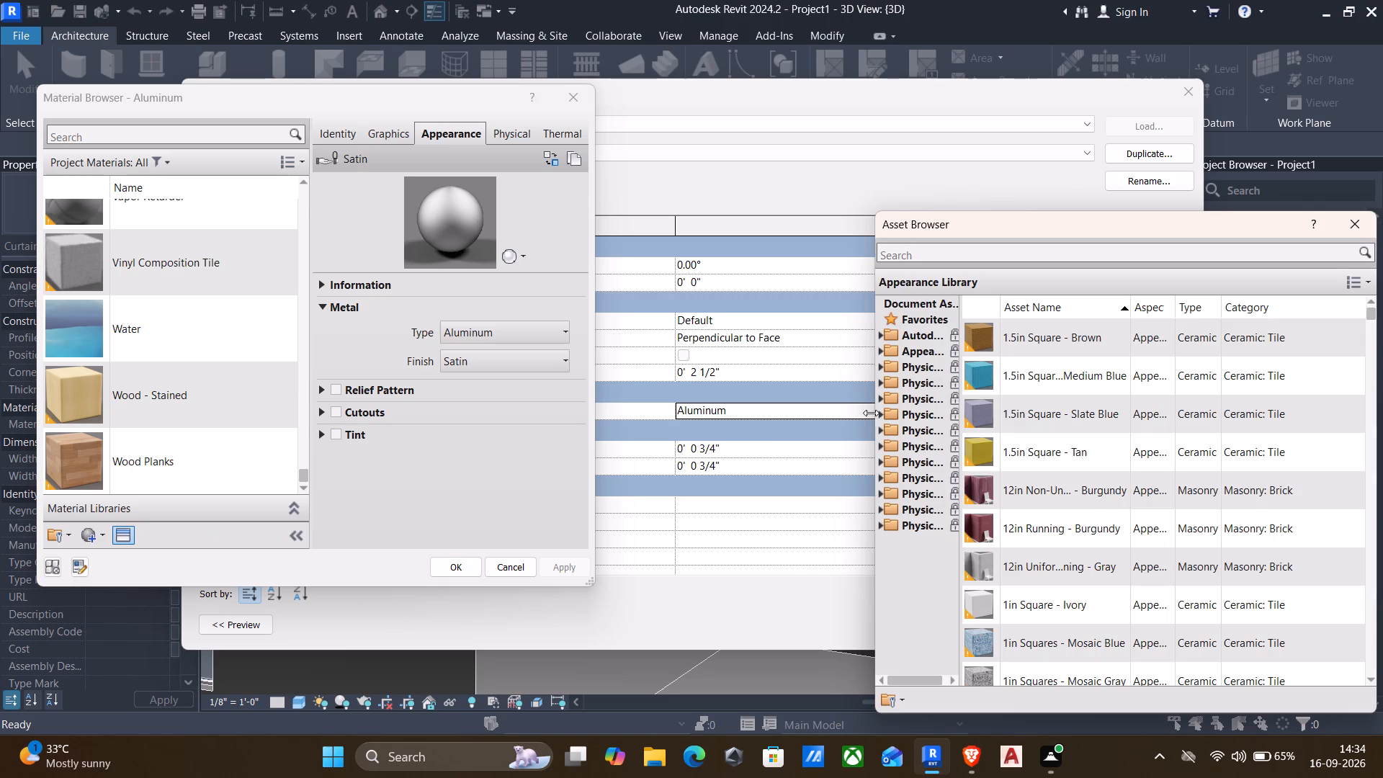
{"action": "left_click", "coordinate": [1359, 215]}
Rename the mullion type's Aluminum material as "mulions".
{"action": "left_click", "coordinate": [336, 137]}
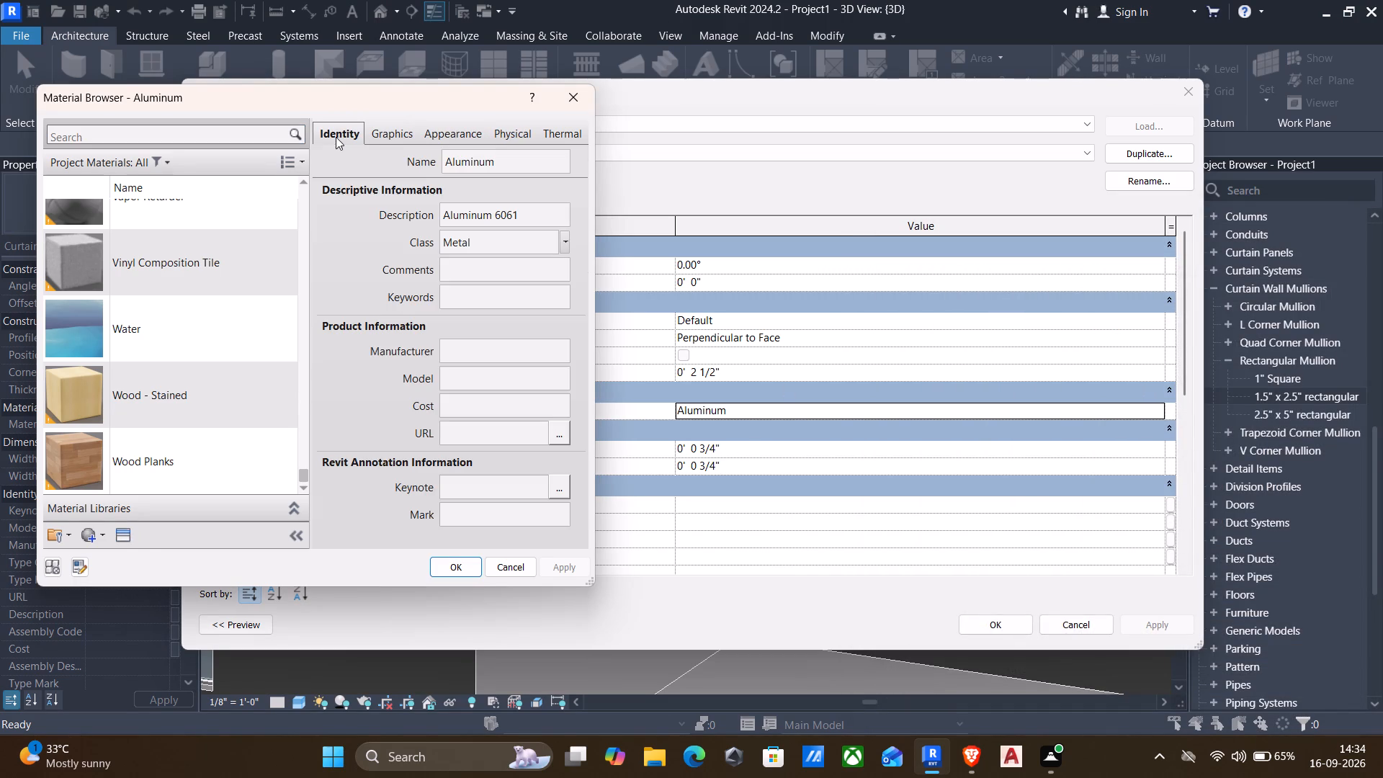
{"action": "left_click", "coordinate": [524, 162]}
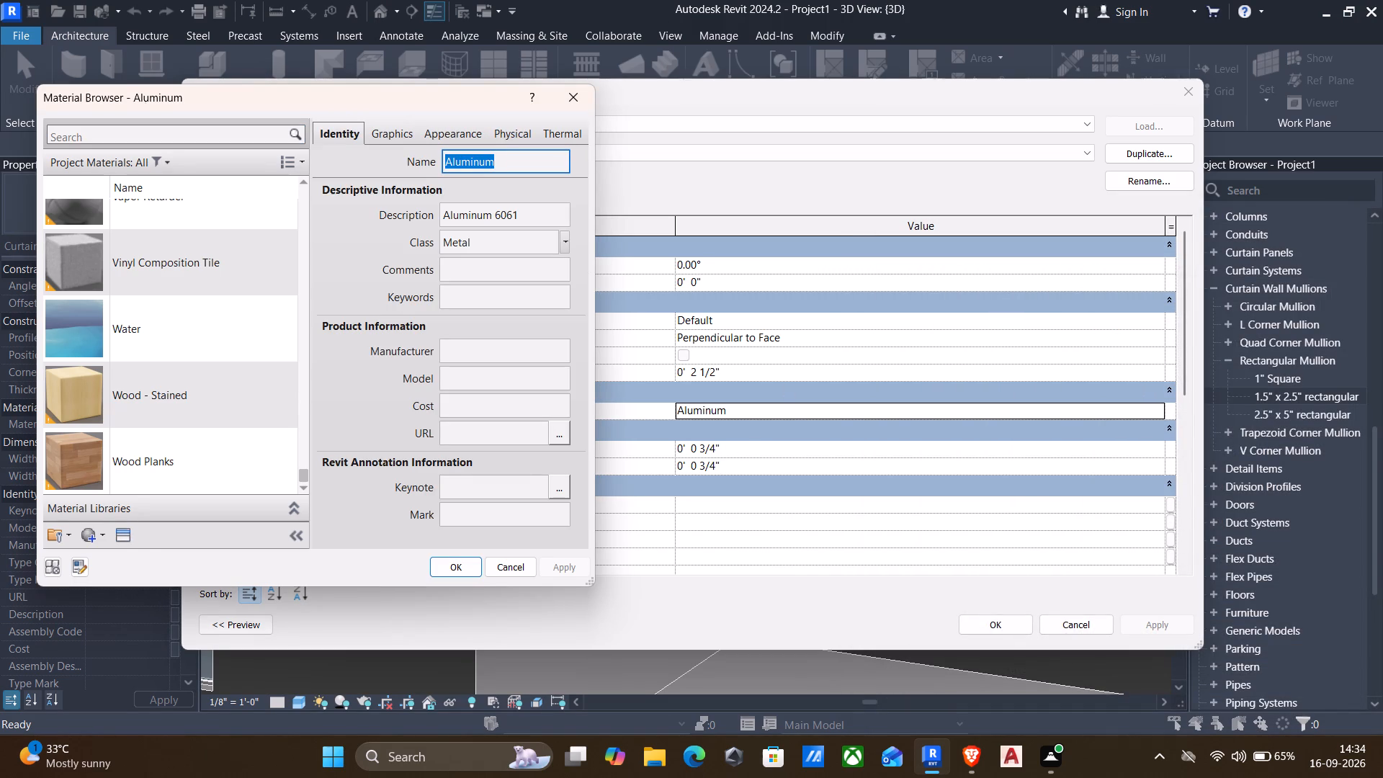
{"action": "type", "text": "mulions"}
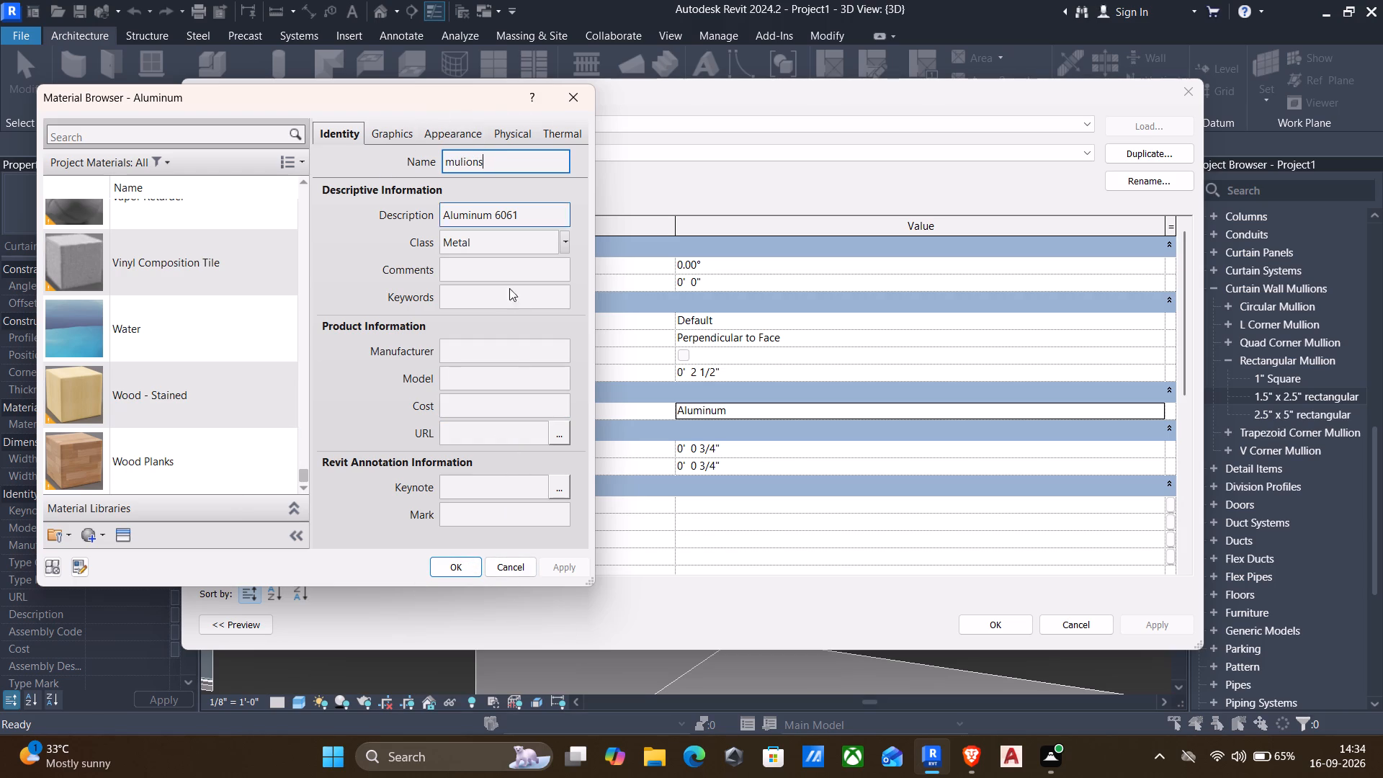
{"action": "left_click", "coordinate": [443, 576]}
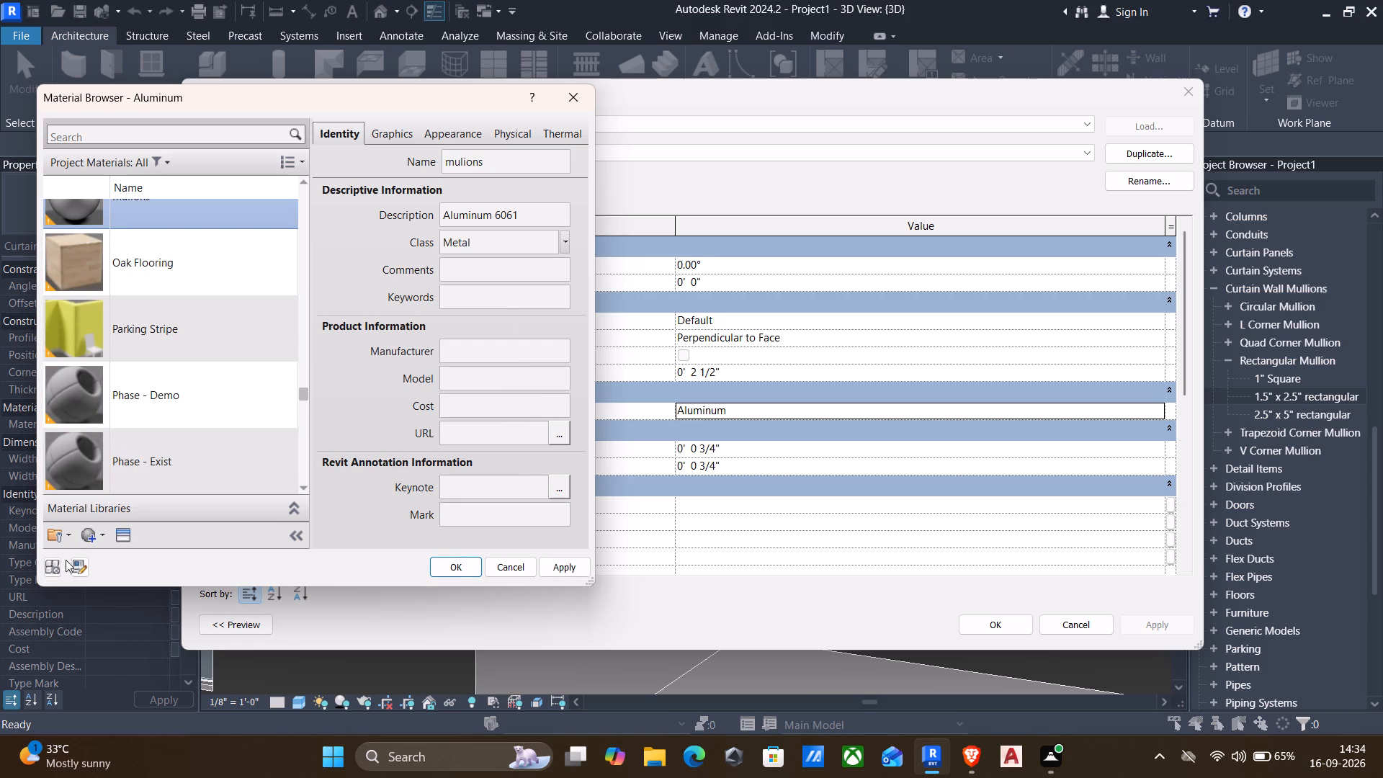
Create a new project material named "mullions" and apply it.
{"action": "left_click", "coordinate": [84, 535]}
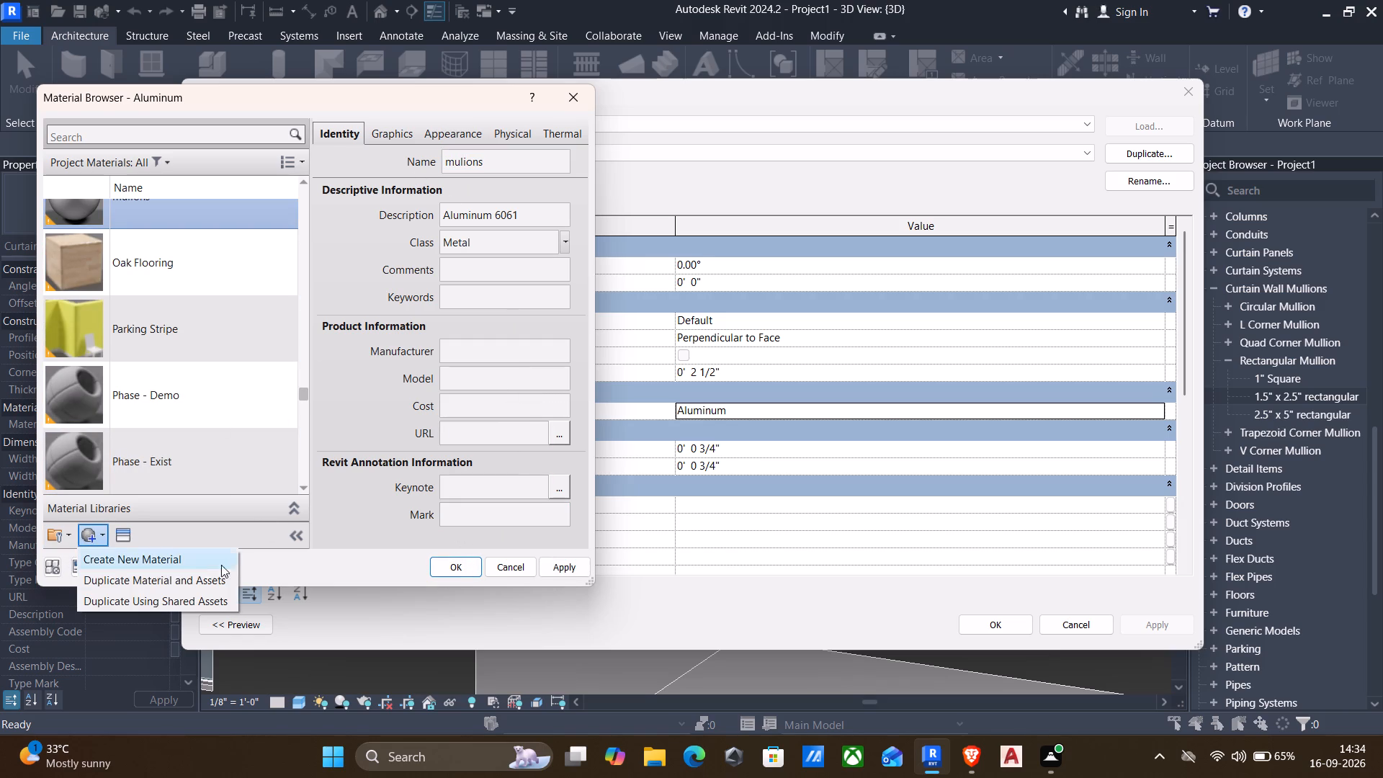
{"action": "left_click", "coordinate": [160, 561]}
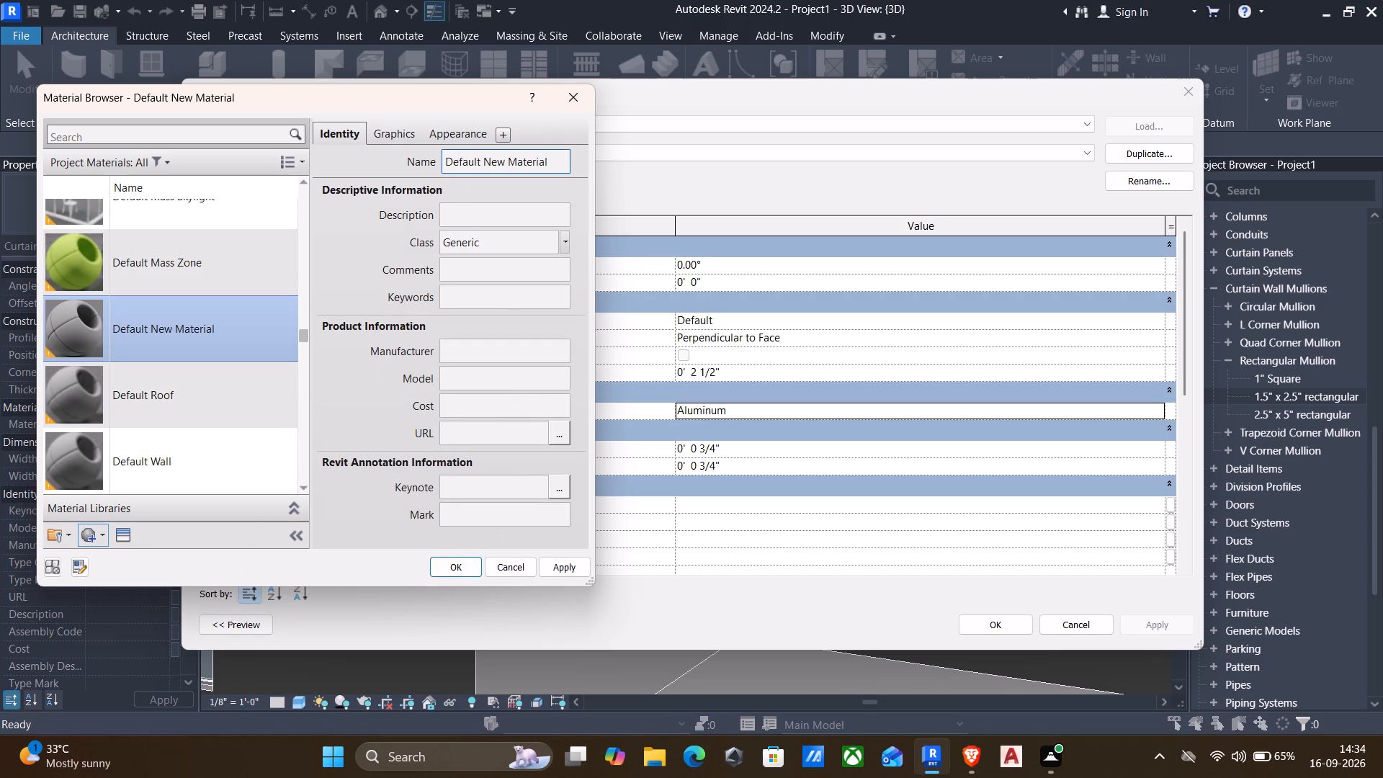
{"action": "left_click_drag", "start_coordinate": [548, 160], "coordinate": [471, 175]}
{"action": "type", "text": "mullions"}
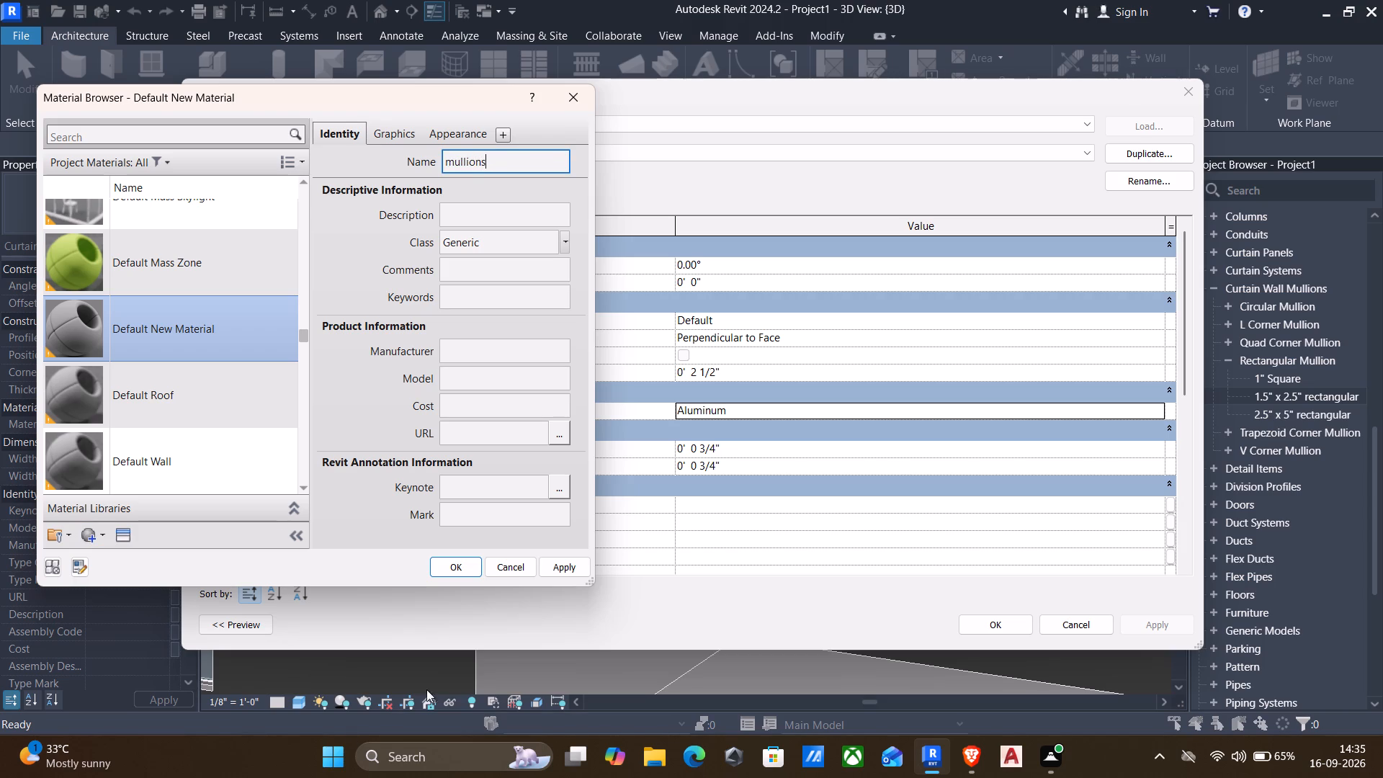
{"action": "left_click", "coordinate": [565, 572]}
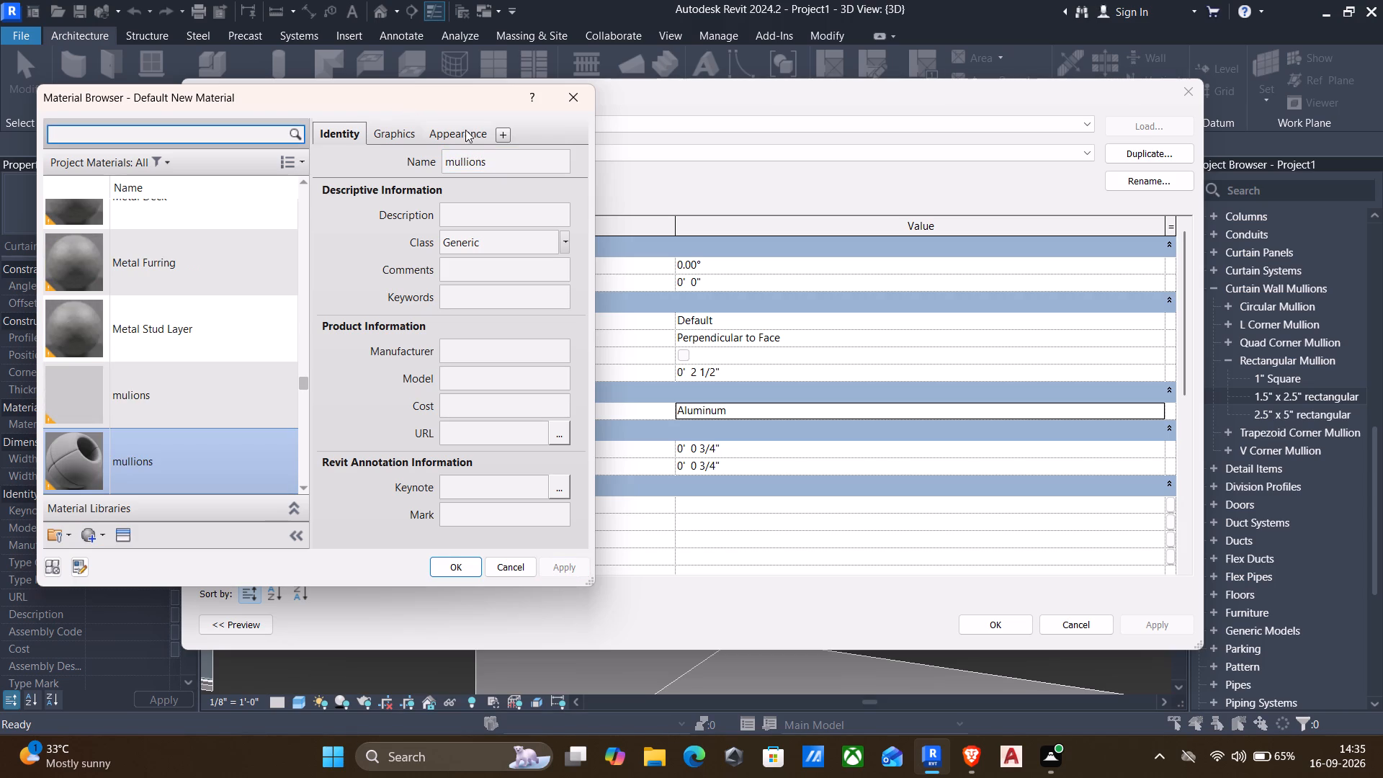
Open the Metal category of the appearance asset library for the mullions material's appearance.
{"action": "left_click", "coordinate": [470, 128]}
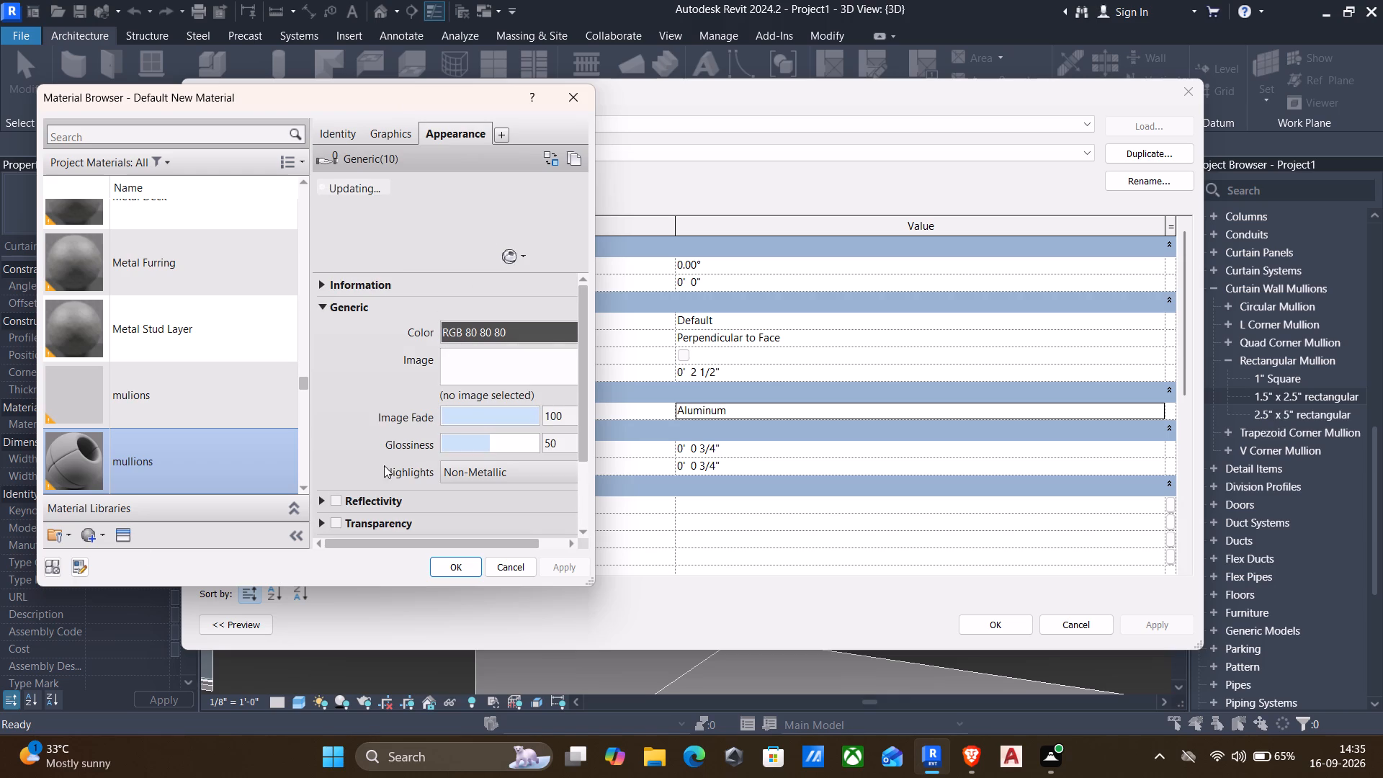
{"action": "left_click", "coordinate": [124, 532]}
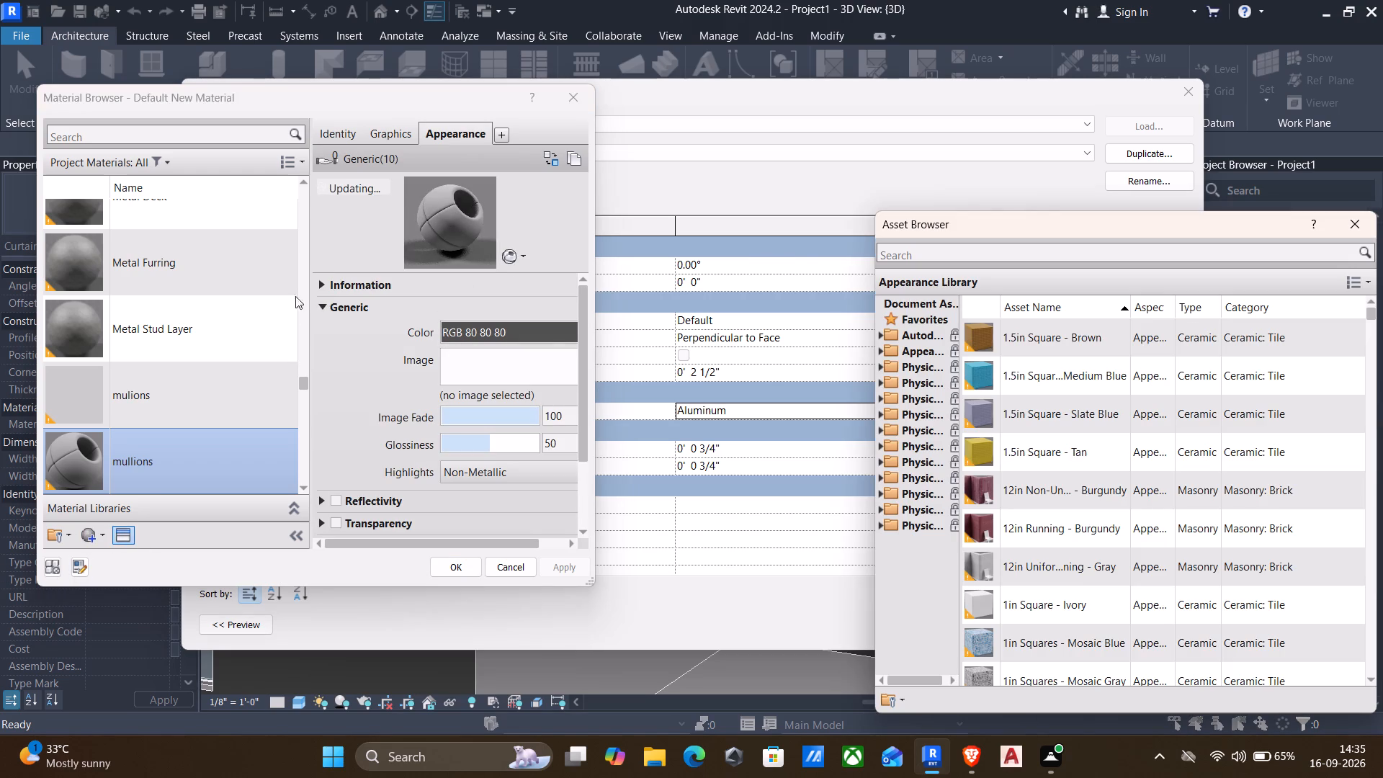
{"action": "left_click", "coordinate": [883, 354]}
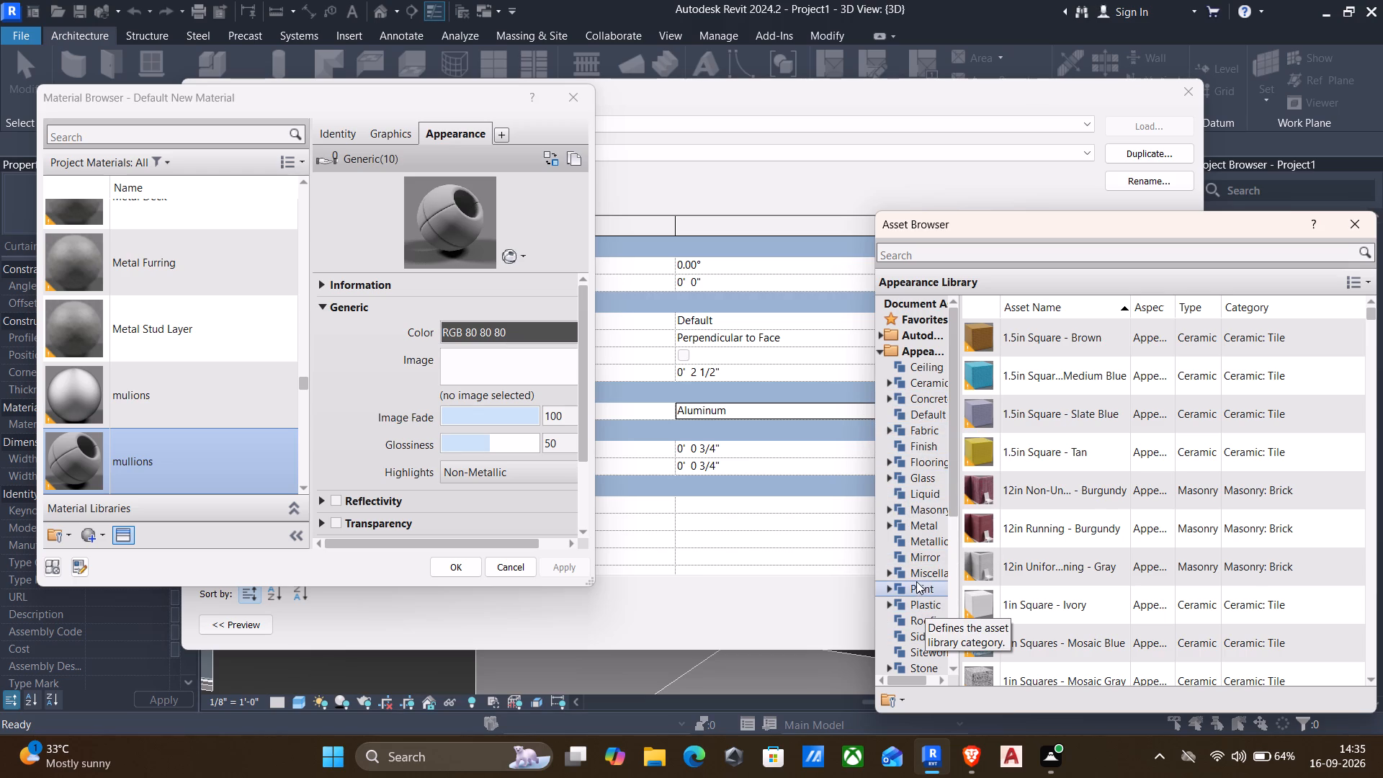
{"action": "left_click", "coordinate": [920, 527]}
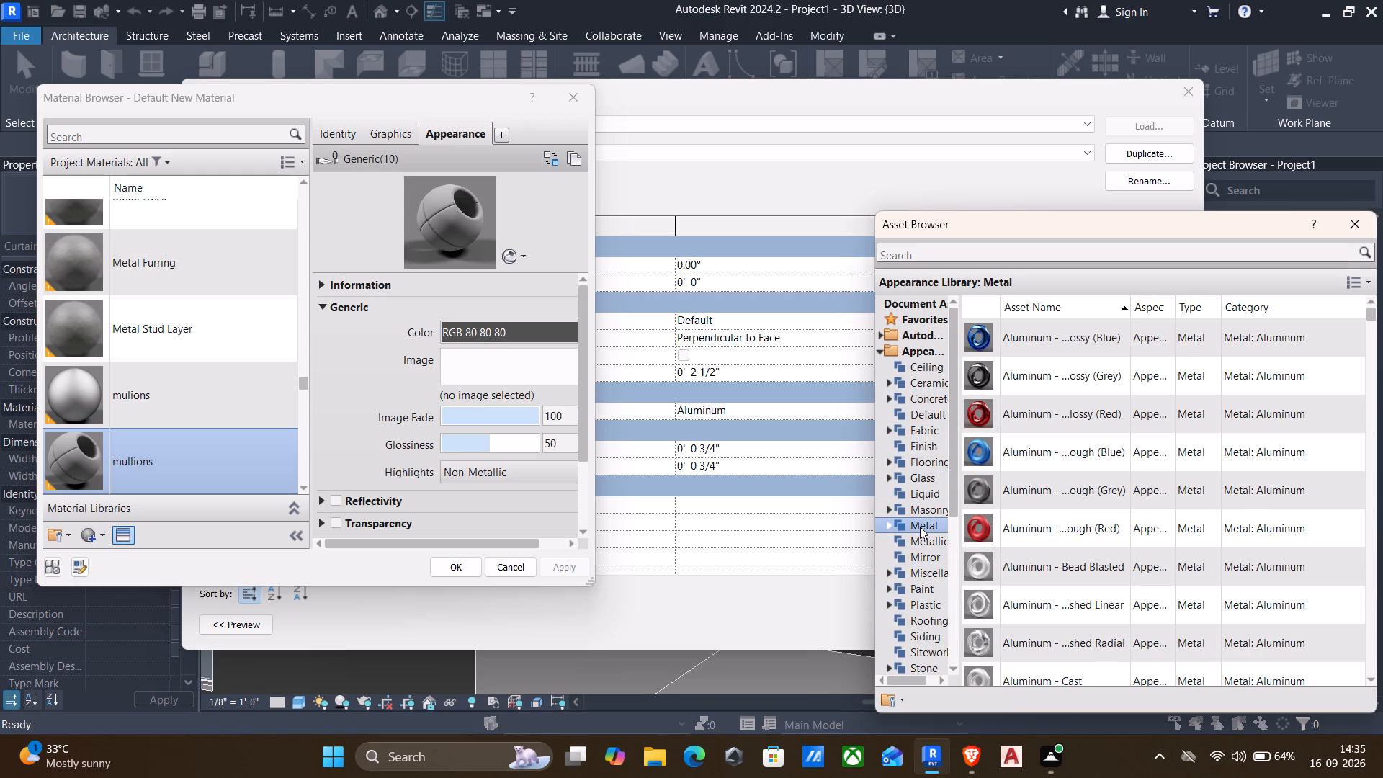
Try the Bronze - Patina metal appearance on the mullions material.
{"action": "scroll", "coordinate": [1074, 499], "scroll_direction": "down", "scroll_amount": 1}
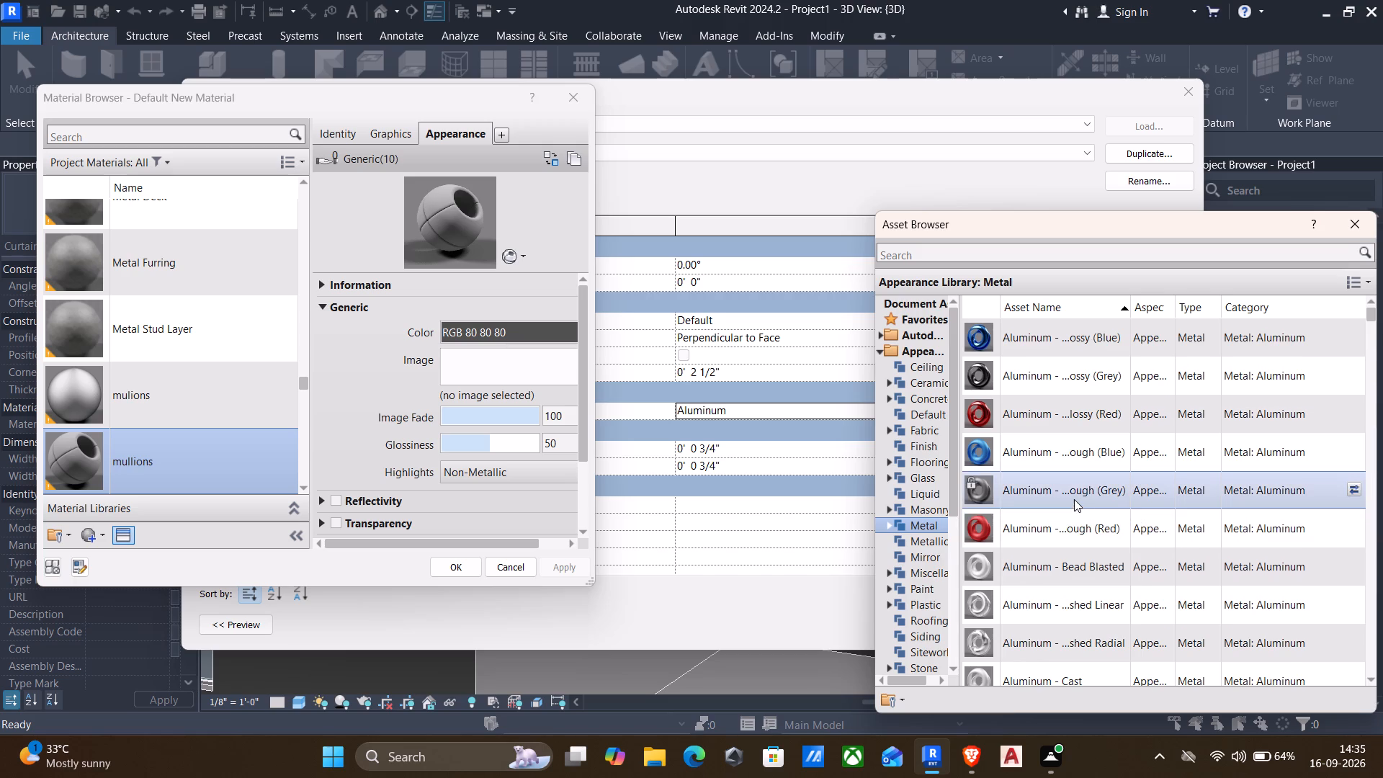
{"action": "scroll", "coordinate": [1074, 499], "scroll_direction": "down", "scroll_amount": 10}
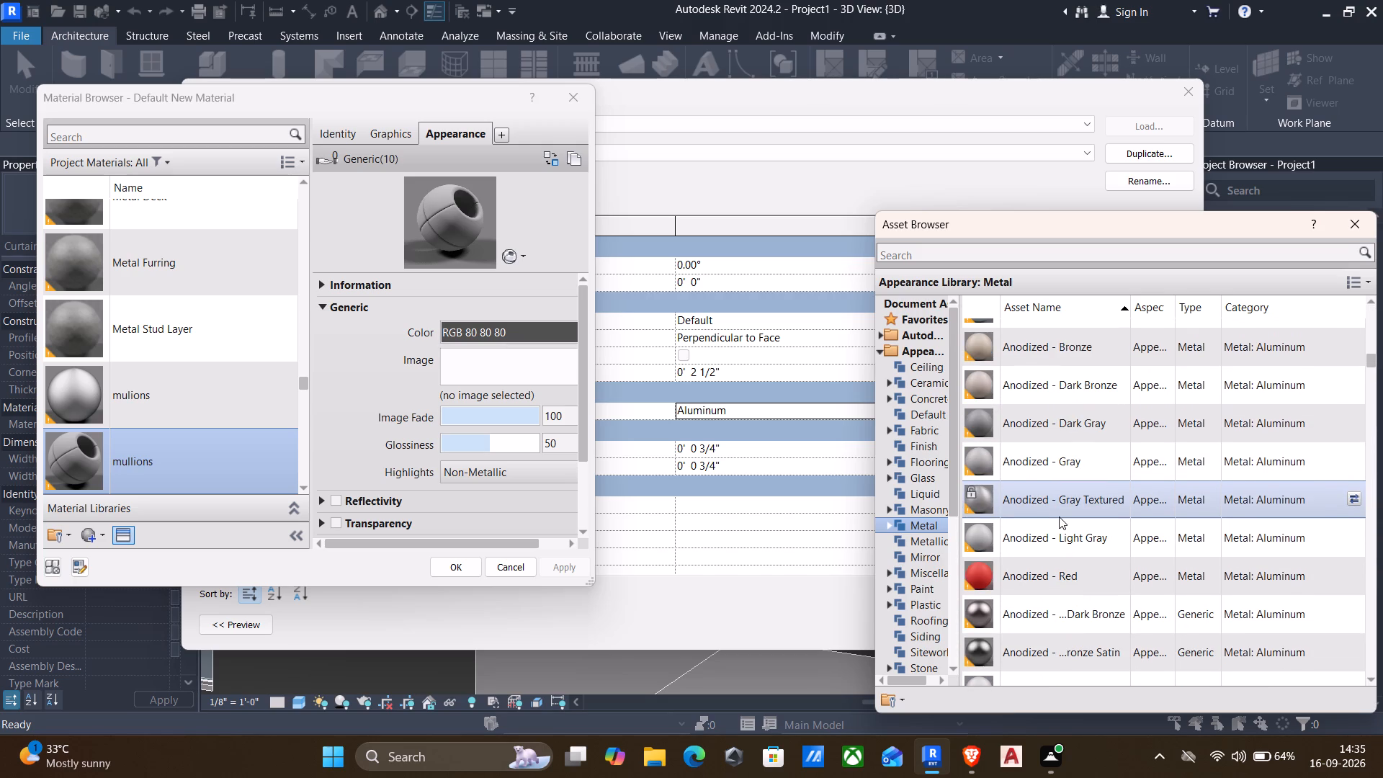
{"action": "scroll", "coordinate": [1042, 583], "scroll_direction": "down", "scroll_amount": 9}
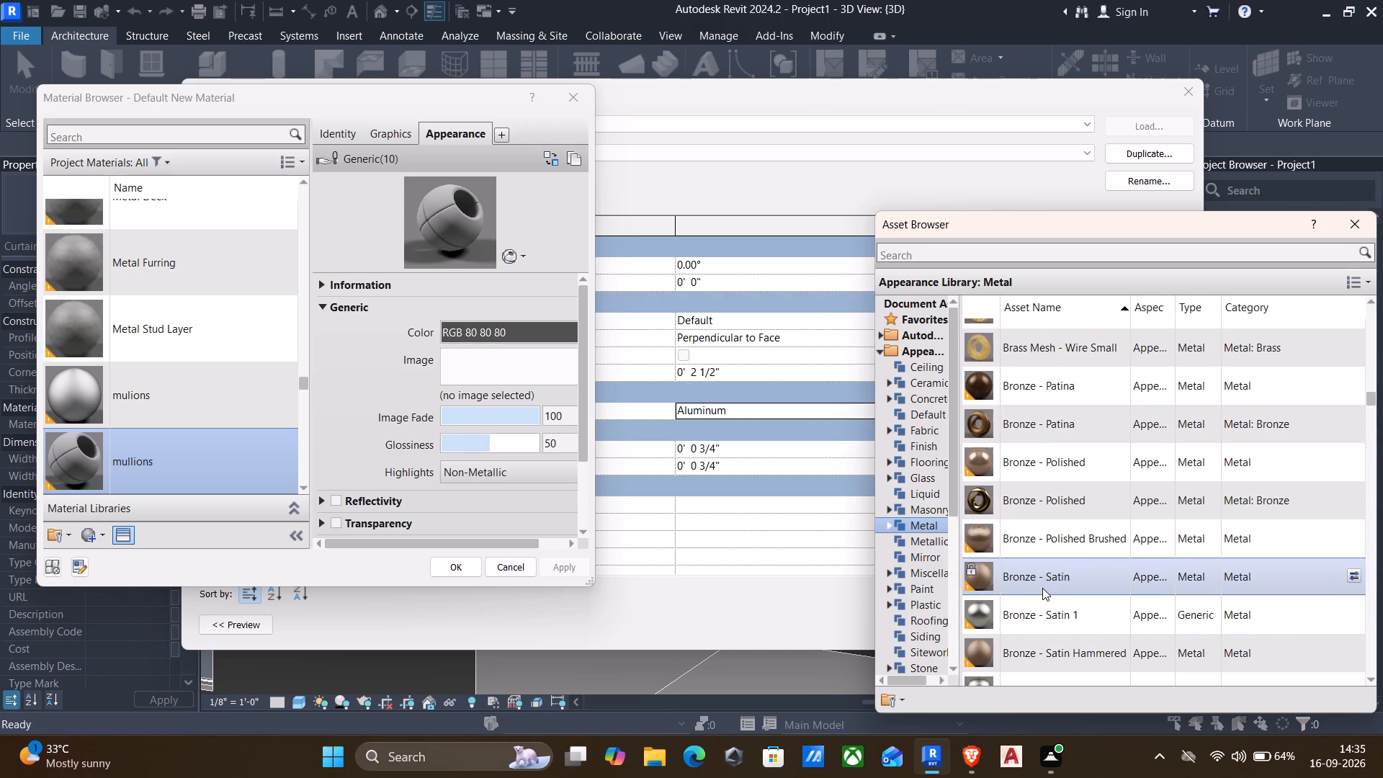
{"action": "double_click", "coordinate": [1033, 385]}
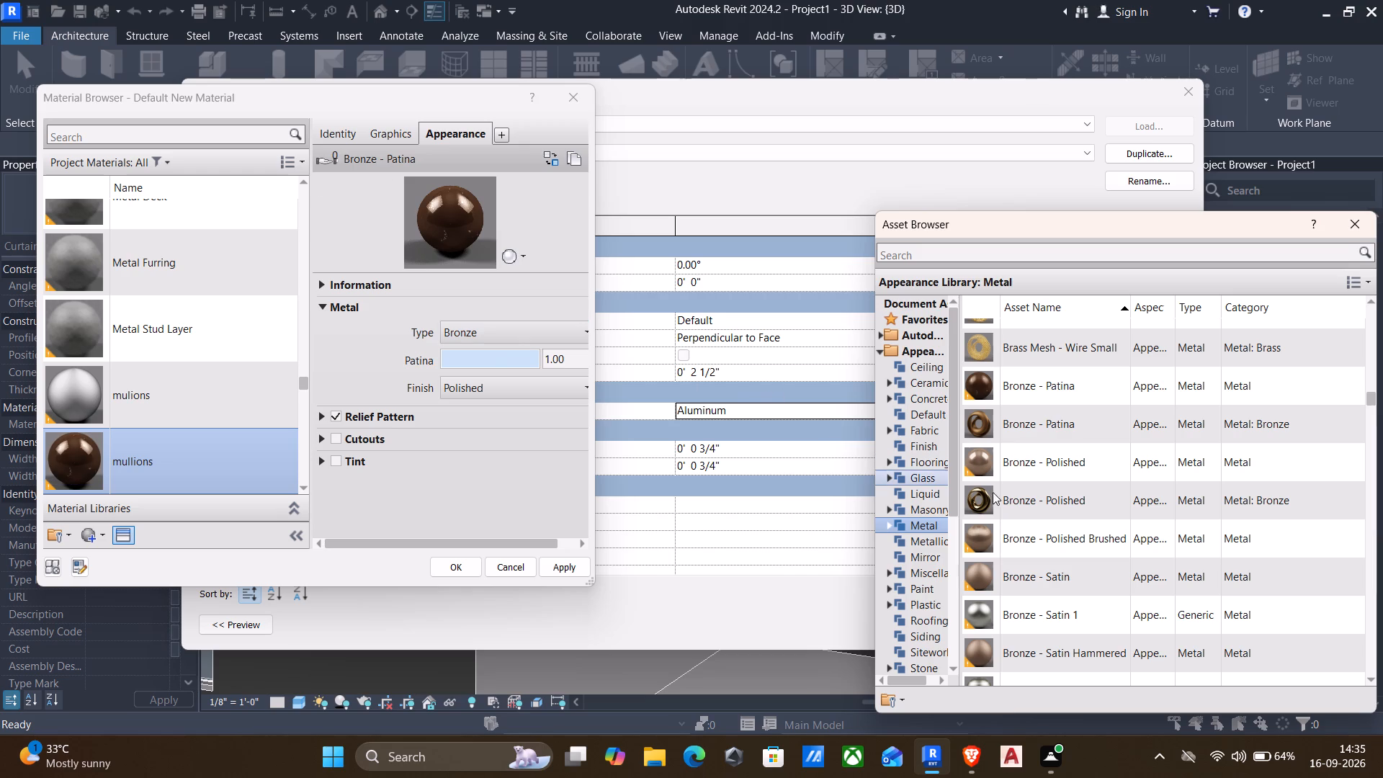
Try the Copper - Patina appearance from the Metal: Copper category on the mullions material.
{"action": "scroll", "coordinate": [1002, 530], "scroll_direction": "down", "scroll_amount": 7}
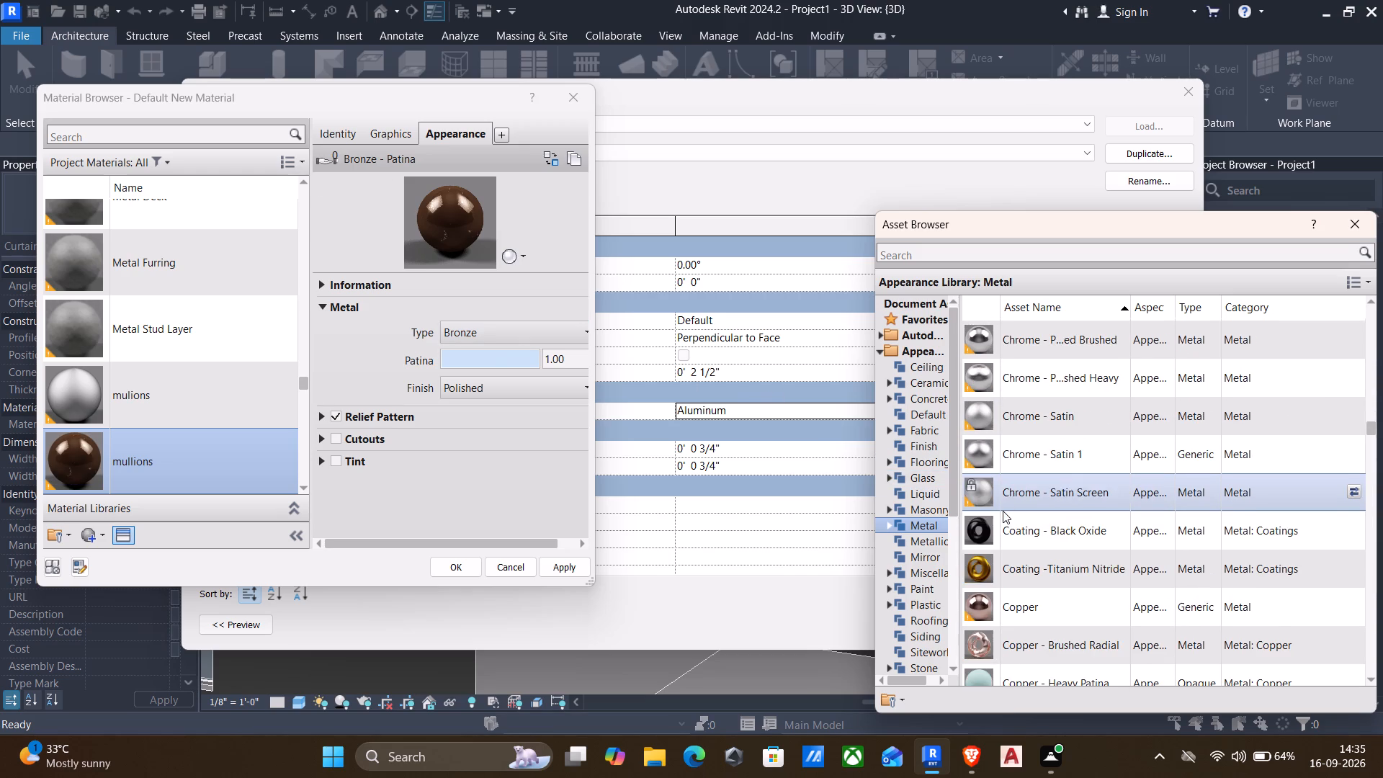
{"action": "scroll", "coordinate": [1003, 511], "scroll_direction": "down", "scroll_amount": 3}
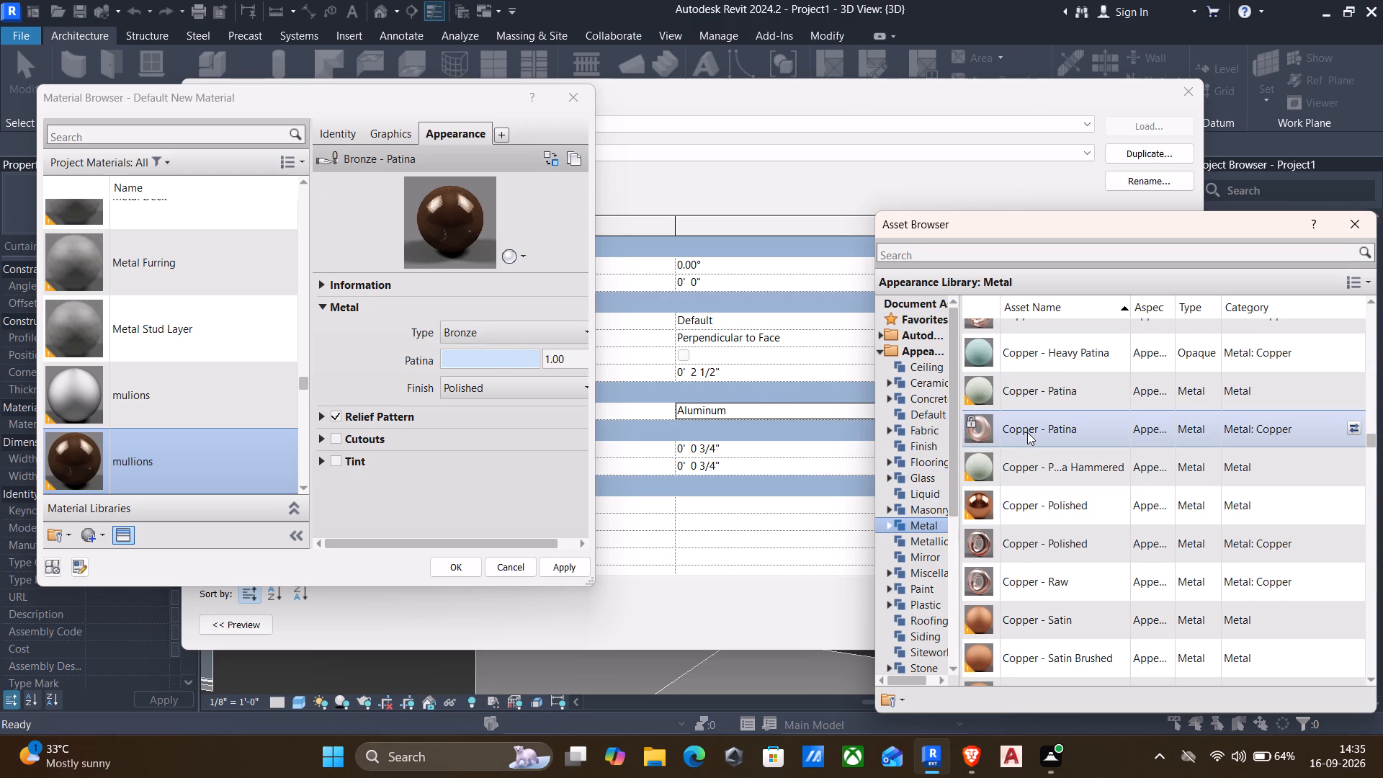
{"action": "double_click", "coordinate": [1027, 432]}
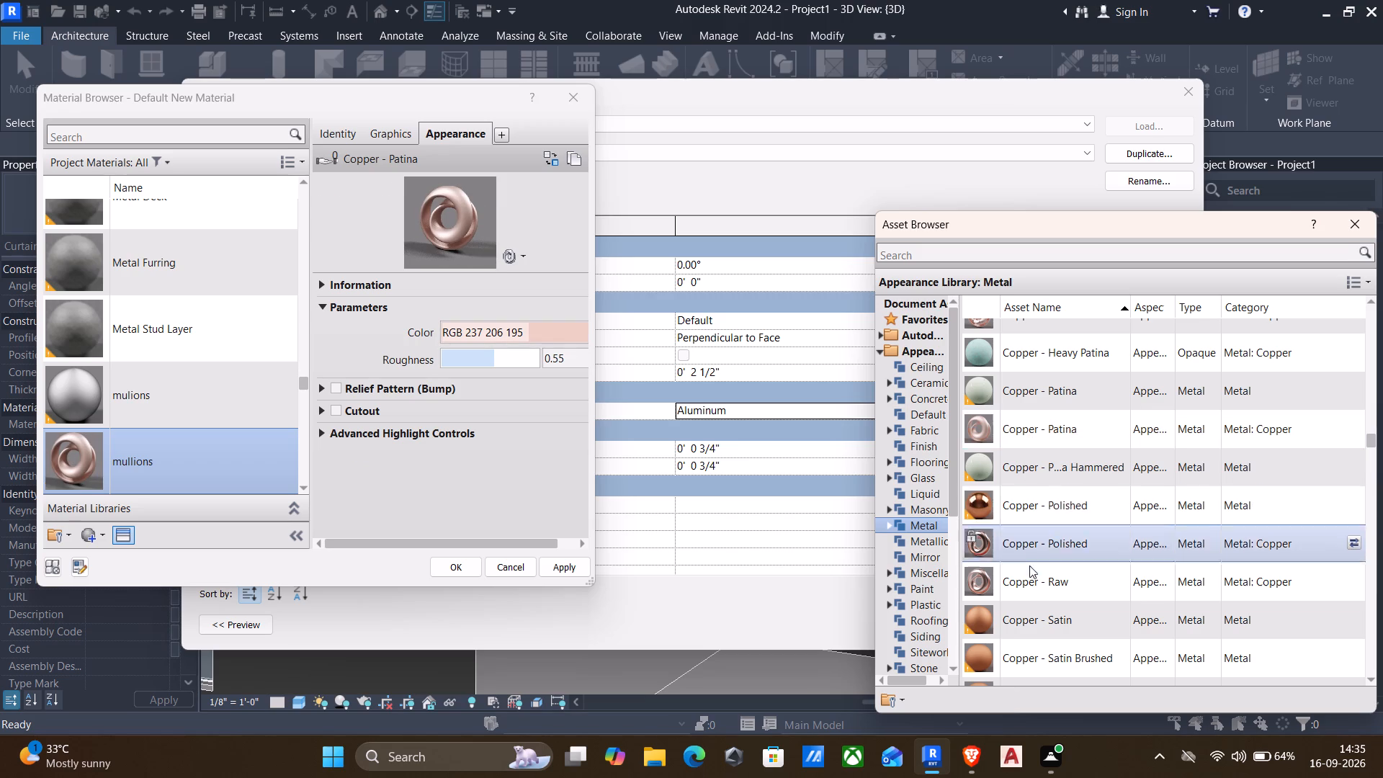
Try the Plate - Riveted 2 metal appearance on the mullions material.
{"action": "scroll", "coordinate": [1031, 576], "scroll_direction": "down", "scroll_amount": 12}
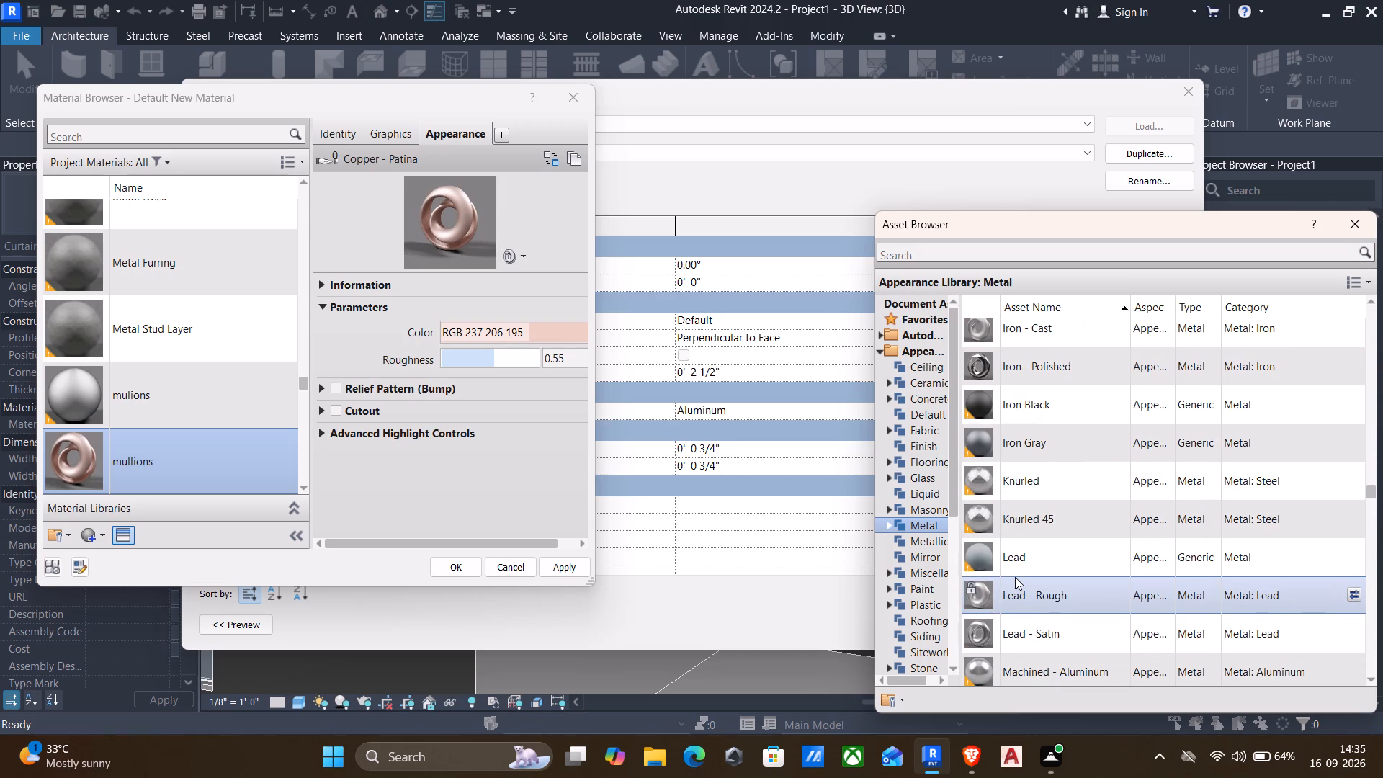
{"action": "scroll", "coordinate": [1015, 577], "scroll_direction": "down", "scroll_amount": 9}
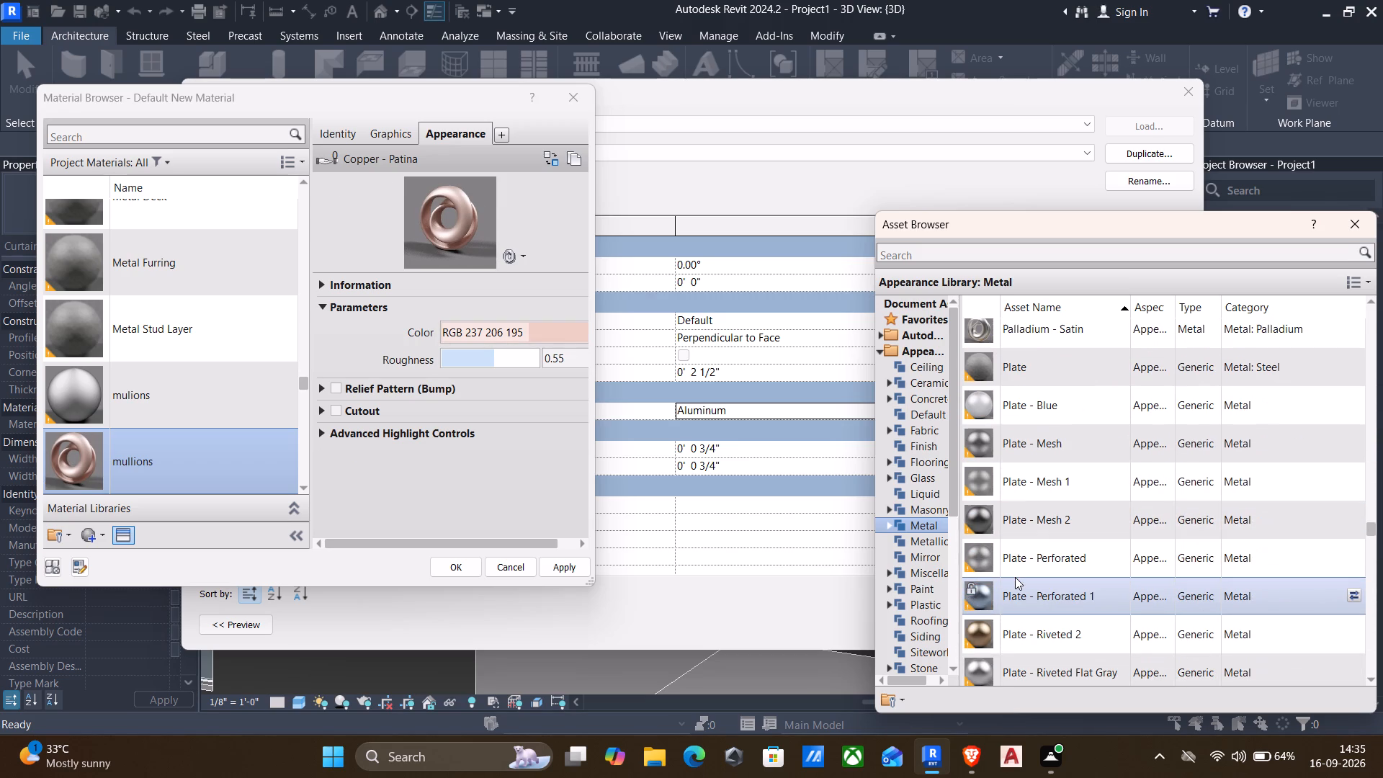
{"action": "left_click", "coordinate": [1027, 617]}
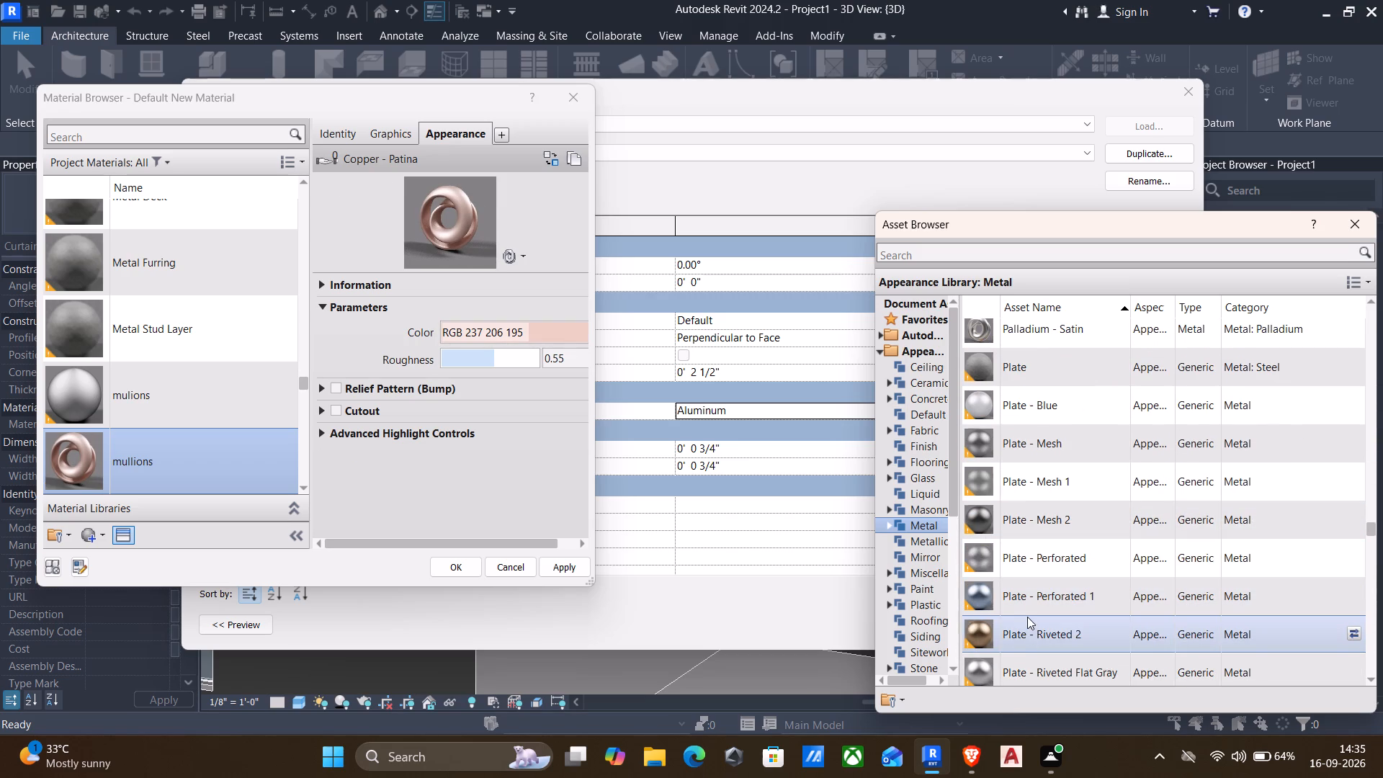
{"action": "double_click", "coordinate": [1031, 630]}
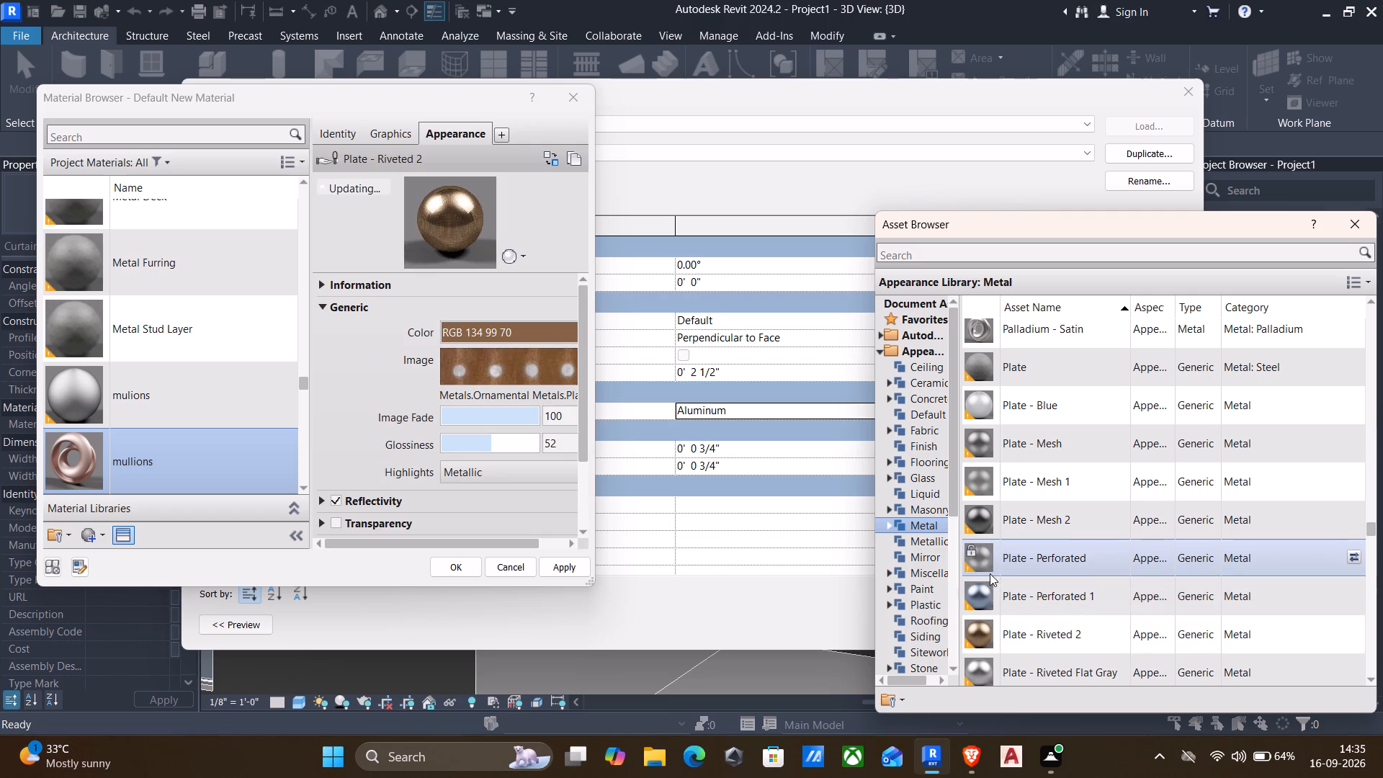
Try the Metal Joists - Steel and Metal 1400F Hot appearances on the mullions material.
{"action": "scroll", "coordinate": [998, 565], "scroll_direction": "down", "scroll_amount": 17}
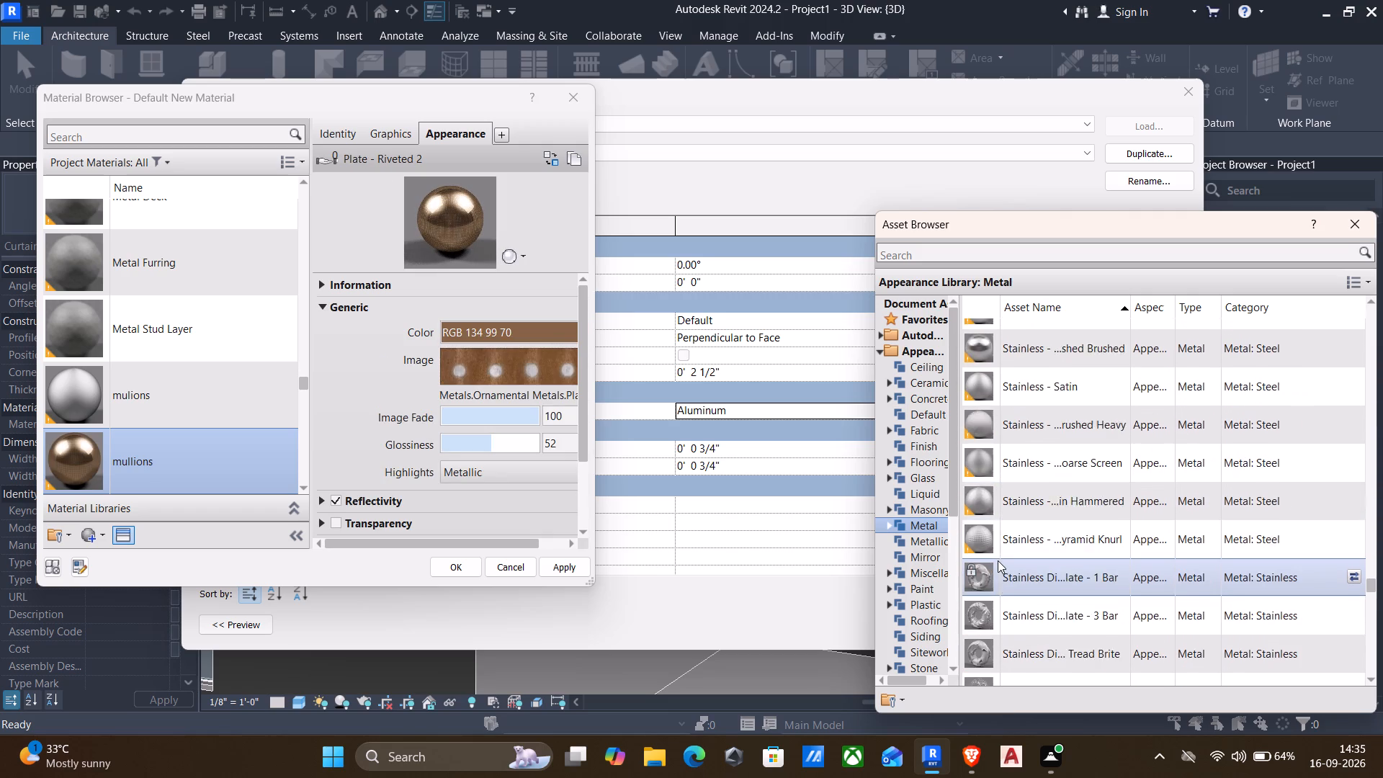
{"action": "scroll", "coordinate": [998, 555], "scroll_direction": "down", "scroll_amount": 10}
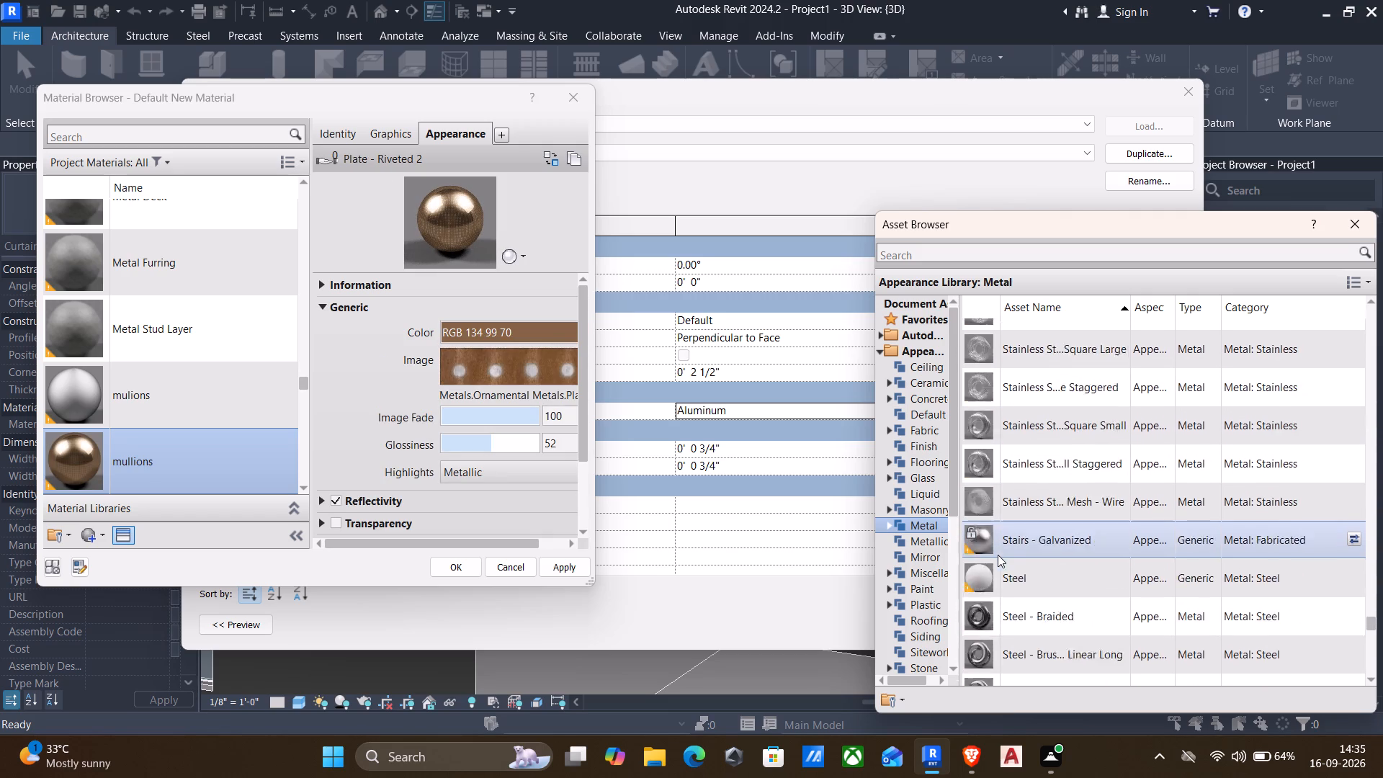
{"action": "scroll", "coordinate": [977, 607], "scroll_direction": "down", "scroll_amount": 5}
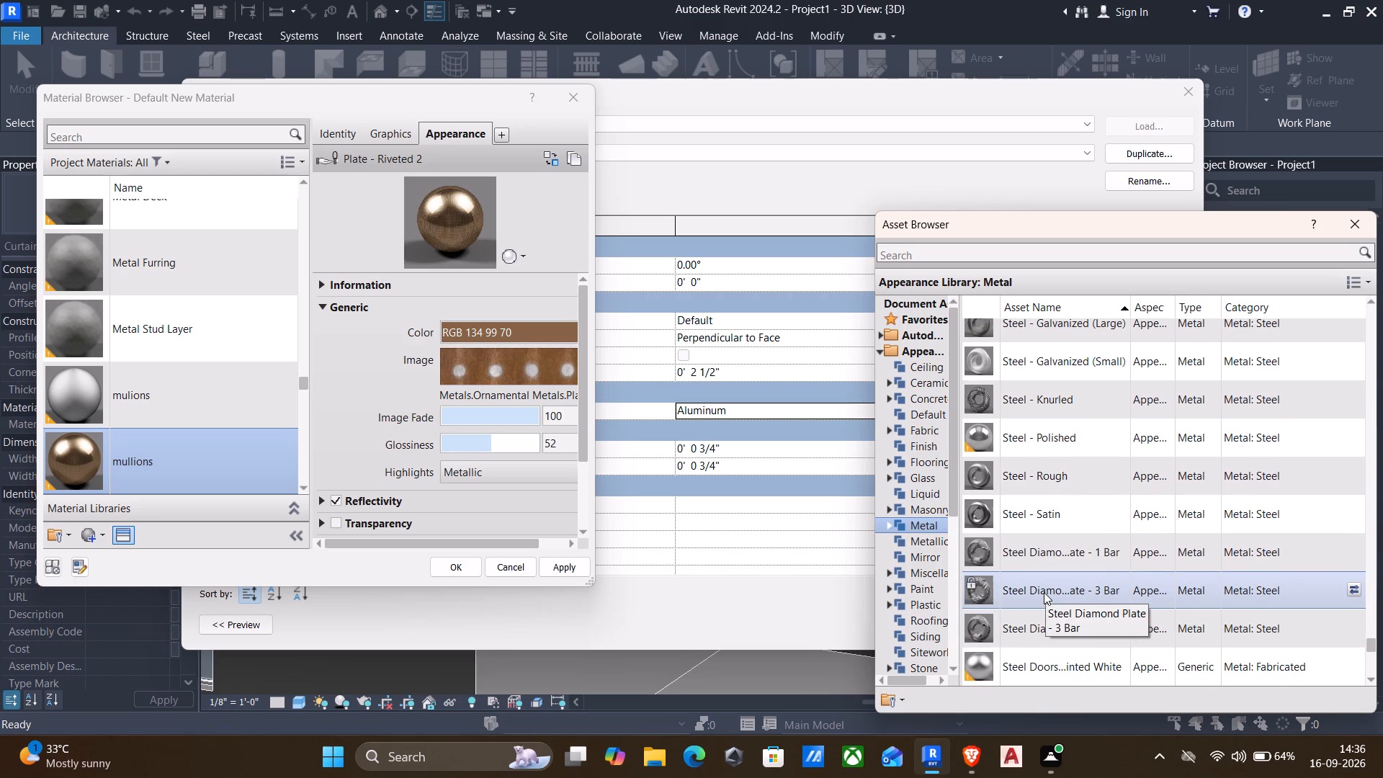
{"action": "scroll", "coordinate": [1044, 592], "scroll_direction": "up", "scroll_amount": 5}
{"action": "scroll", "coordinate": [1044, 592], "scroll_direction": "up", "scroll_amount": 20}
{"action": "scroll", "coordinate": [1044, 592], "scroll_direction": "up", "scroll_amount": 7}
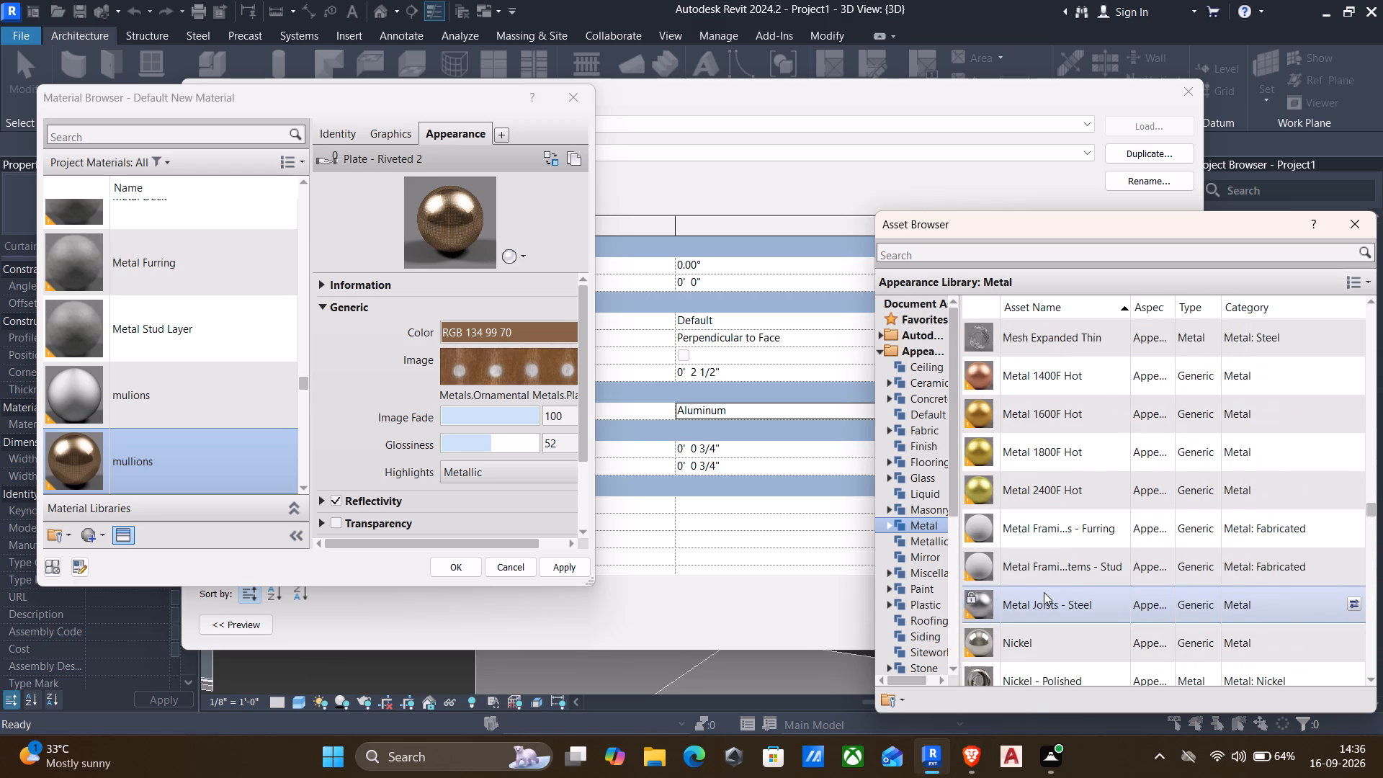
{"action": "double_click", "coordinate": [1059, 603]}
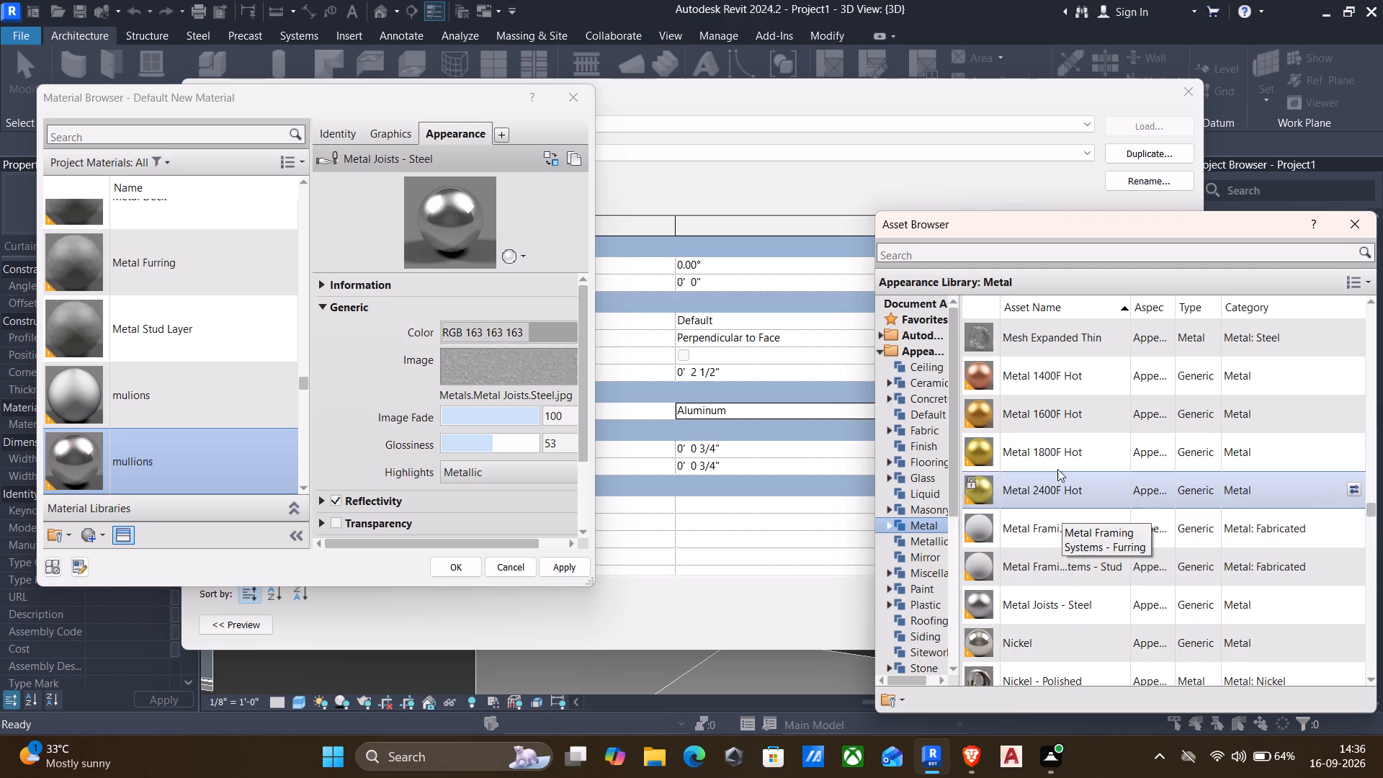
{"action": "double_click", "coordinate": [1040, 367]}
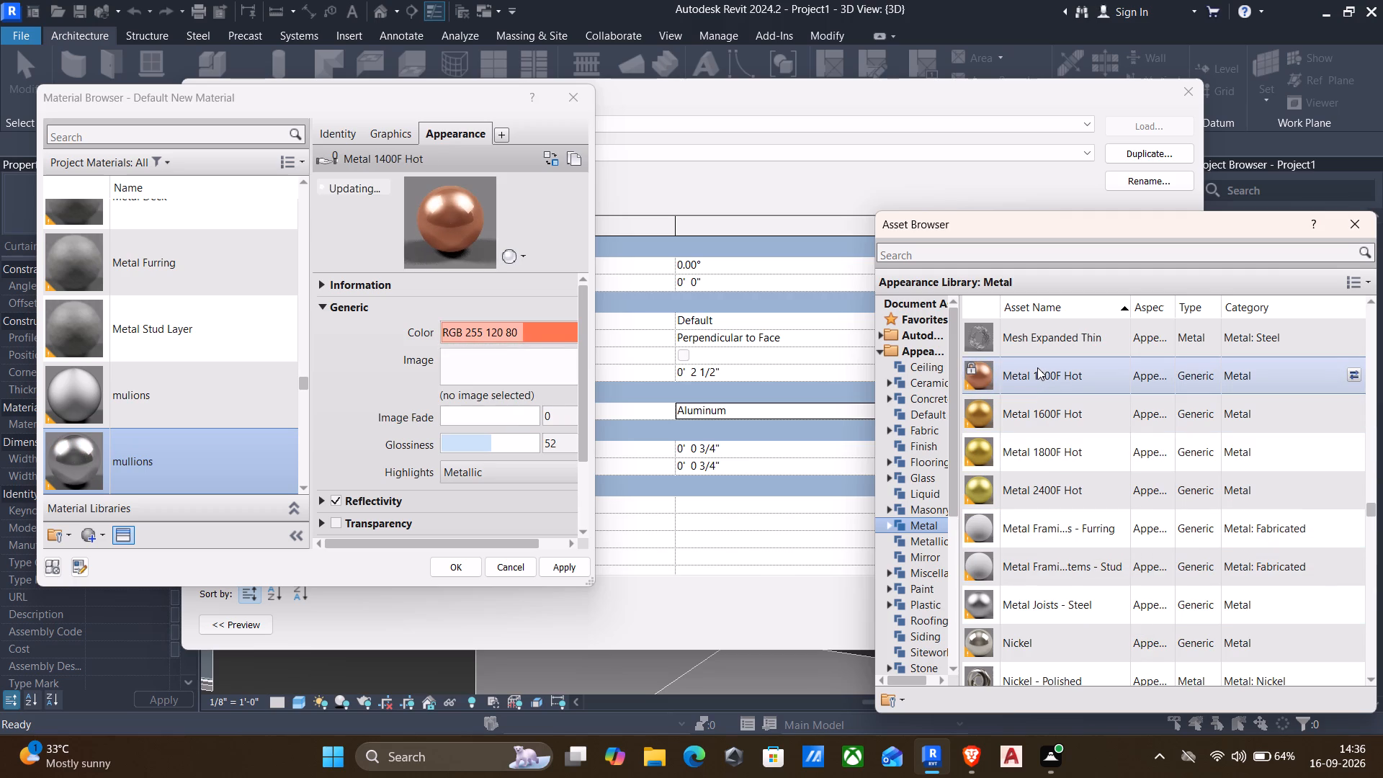
Give the mullions material the Gunmetal - Antique Polished appearance and apply it to the 1.5" x 2.5" rectangular mullion type.
{"action": "scroll", "coordinate": [1092, 376], "scroll_direction": "up", "scroll_amount": 5}
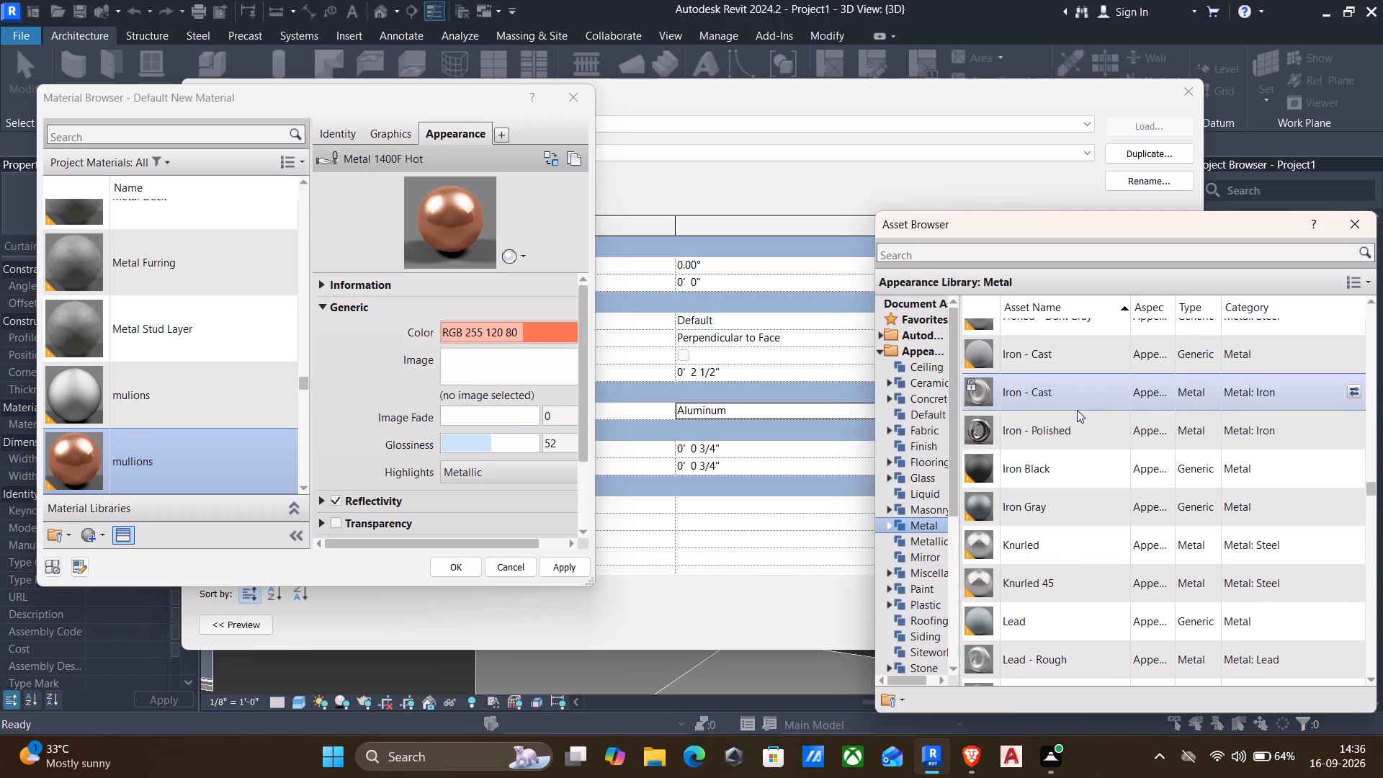
{"action": "scroll", "coordinate": [1070, 415], "scroll_direction": "up", "scroll_amount": 2}
{"action": "double_click", "coordinate": [1057, 383]}
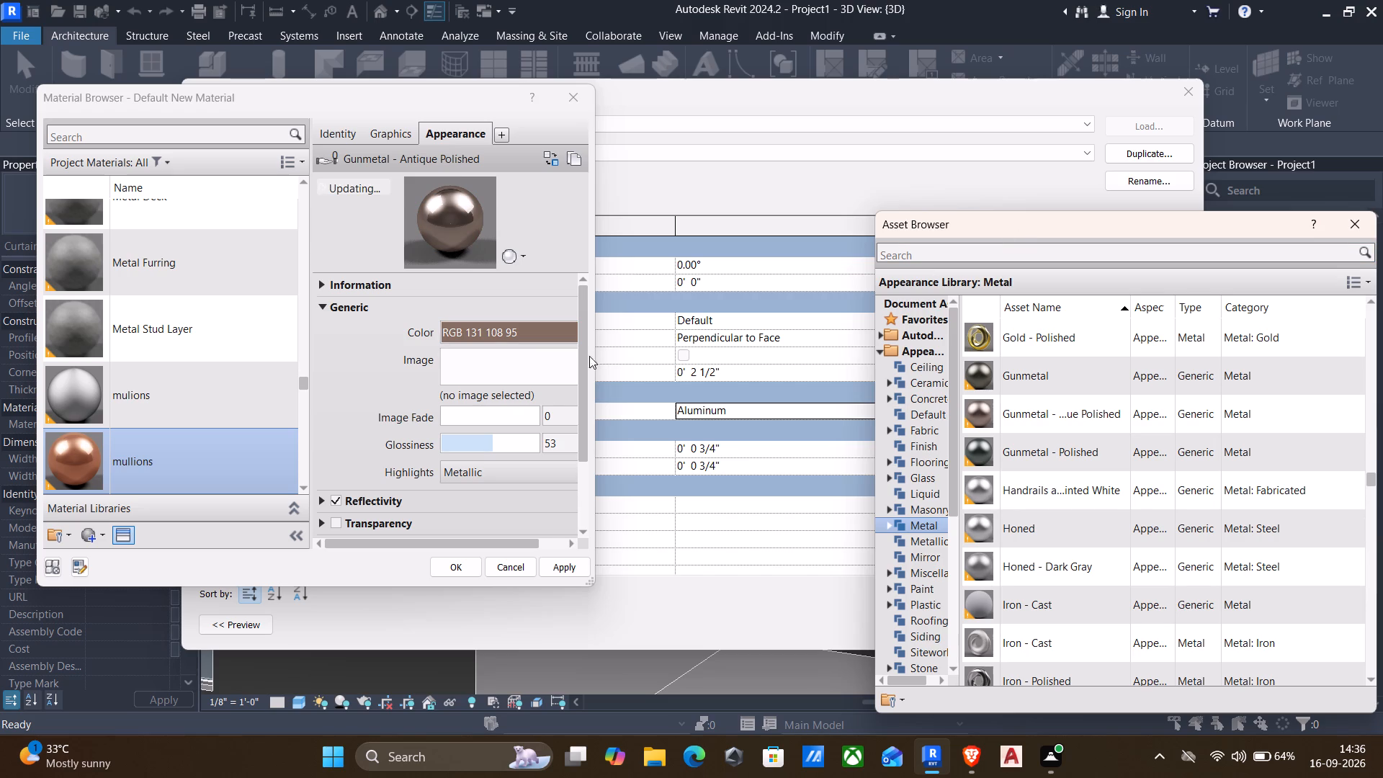
{"action": "left_click", "coordinate": [563, 562]}
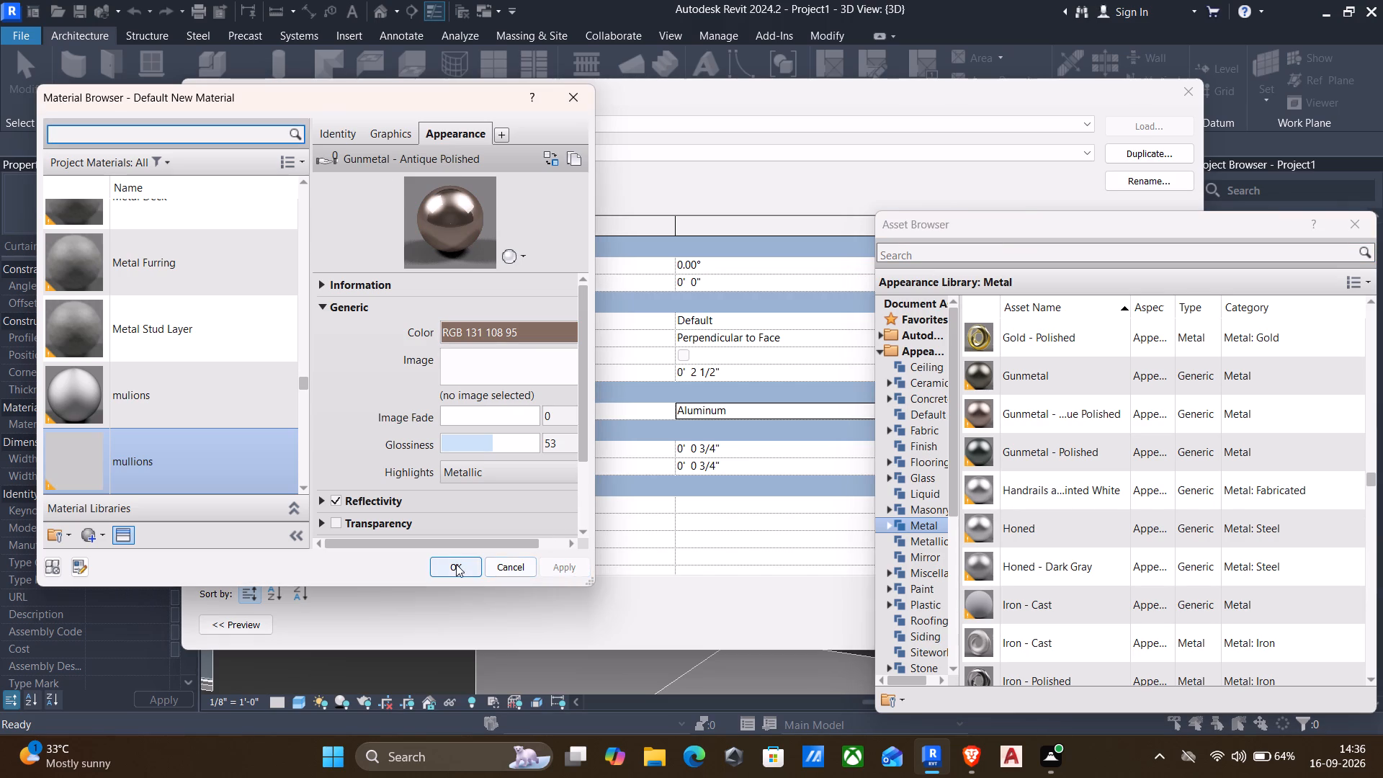
{"action": "left_click", "coordinate": [456, 564]}
{"action": "left_click", "coordinate": [1127, 622]}
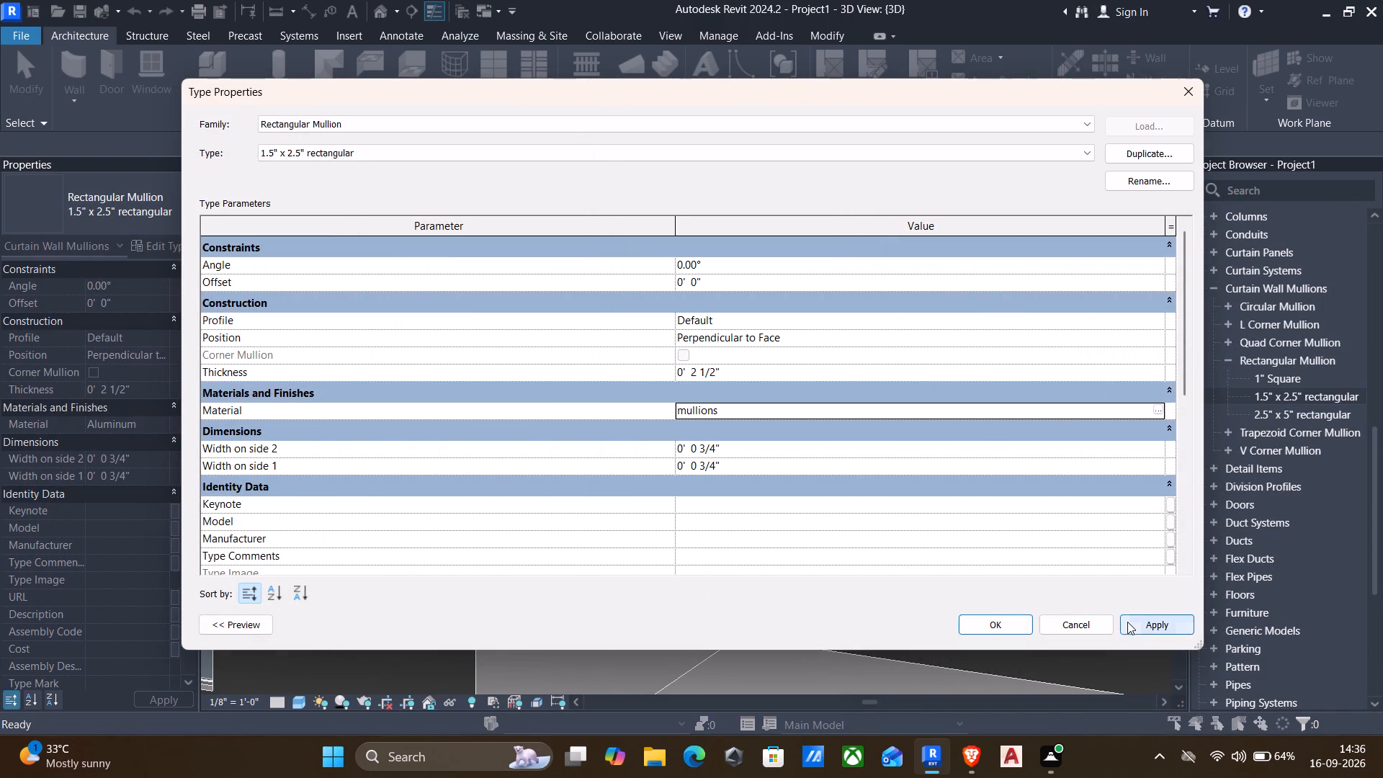
{"action": "left_click", "coordinate": [988, 629]}
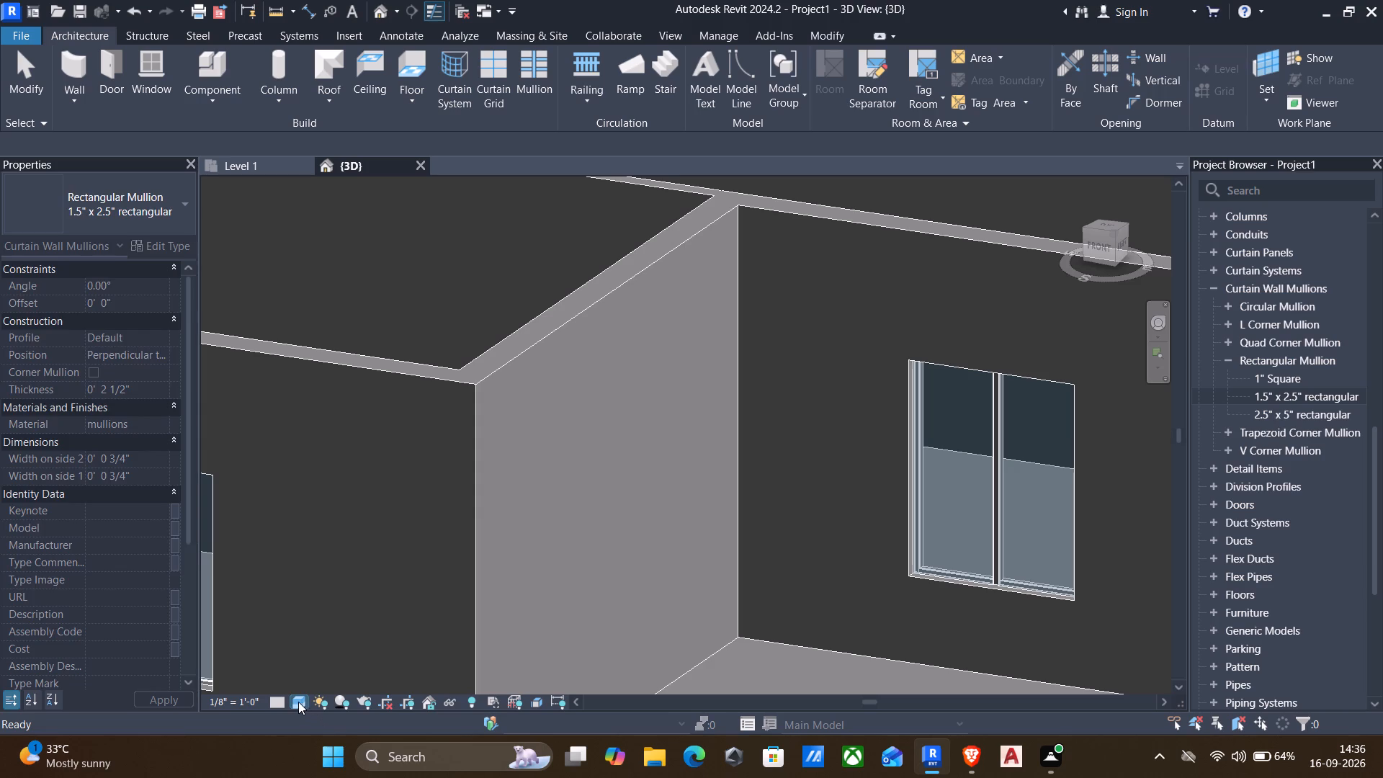
Set the 3D view's visual style to Textures.
{"action": "left_click", "coordinate": [298, 702]}
{"action": "left_click", "coordinate": [302, 699]}
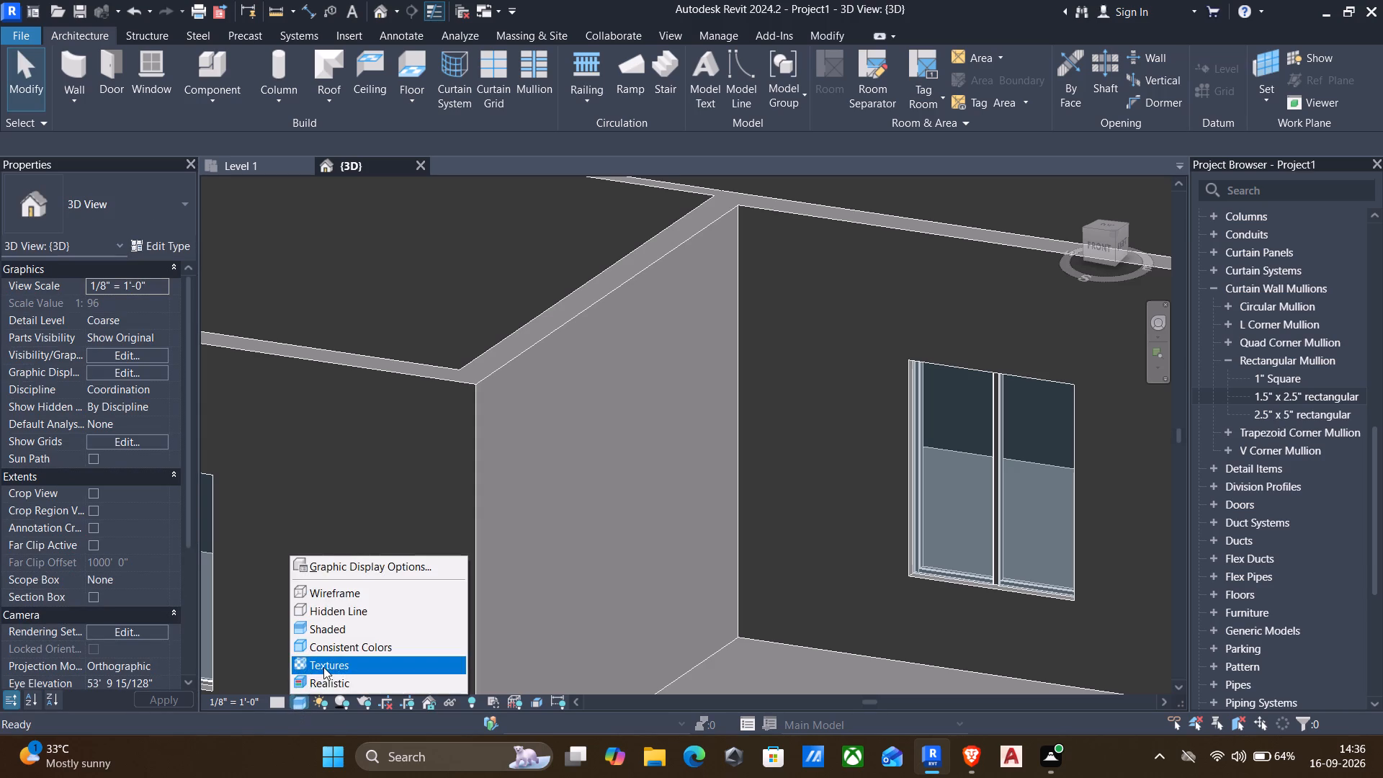
{"action": "left_click", "coordinate": [323, 666]}
Examine the mullions of the curtain-wall windows in the textured 3D view.
{"action": "scroll", "coordinate": [871, 529], "scroll_direction": "down", "scroll_amount": 2}
{"action": "middle_click_drag", "start_coordinate": [676, 551], "coordinate": [905, 521]}
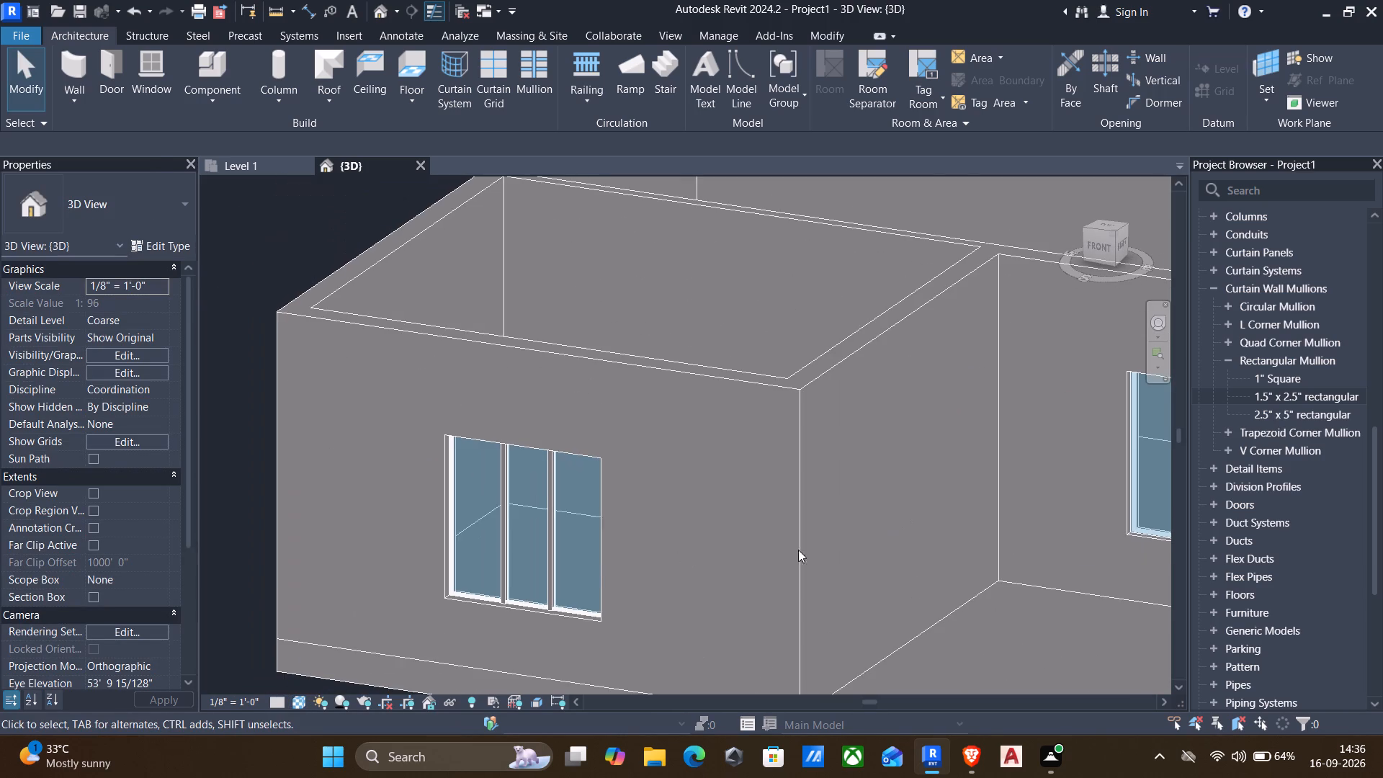
{"action": "scroll", "coordinate": [603, 563], "scroll_direction": "up", "scroll_amount": 4}
{"action": "scroll", "coordinate": [545, 515], "scroll_direction": "up", "scroll_amount": 4}
{"action": "scroll", "coordinate": [509, 462], "scroll_direction": "up", "scroll_amount": 4}
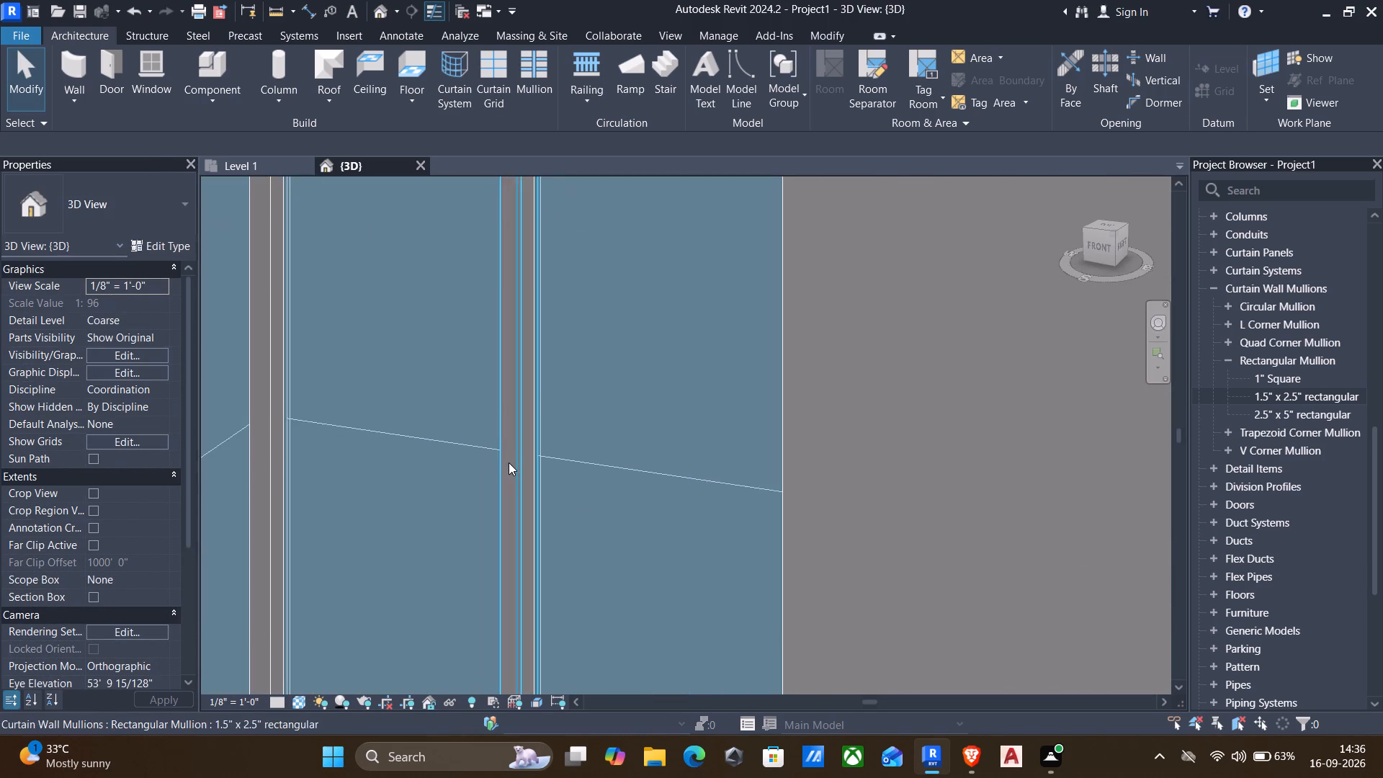
{"action": "scroll", "coordinate": [510, 455], "scroll_direction": "down", "scroll_amount": 12}
{"action": "middle_click_drag", "start_coordinate": [710, 485], "coordinate": [661, 512]}
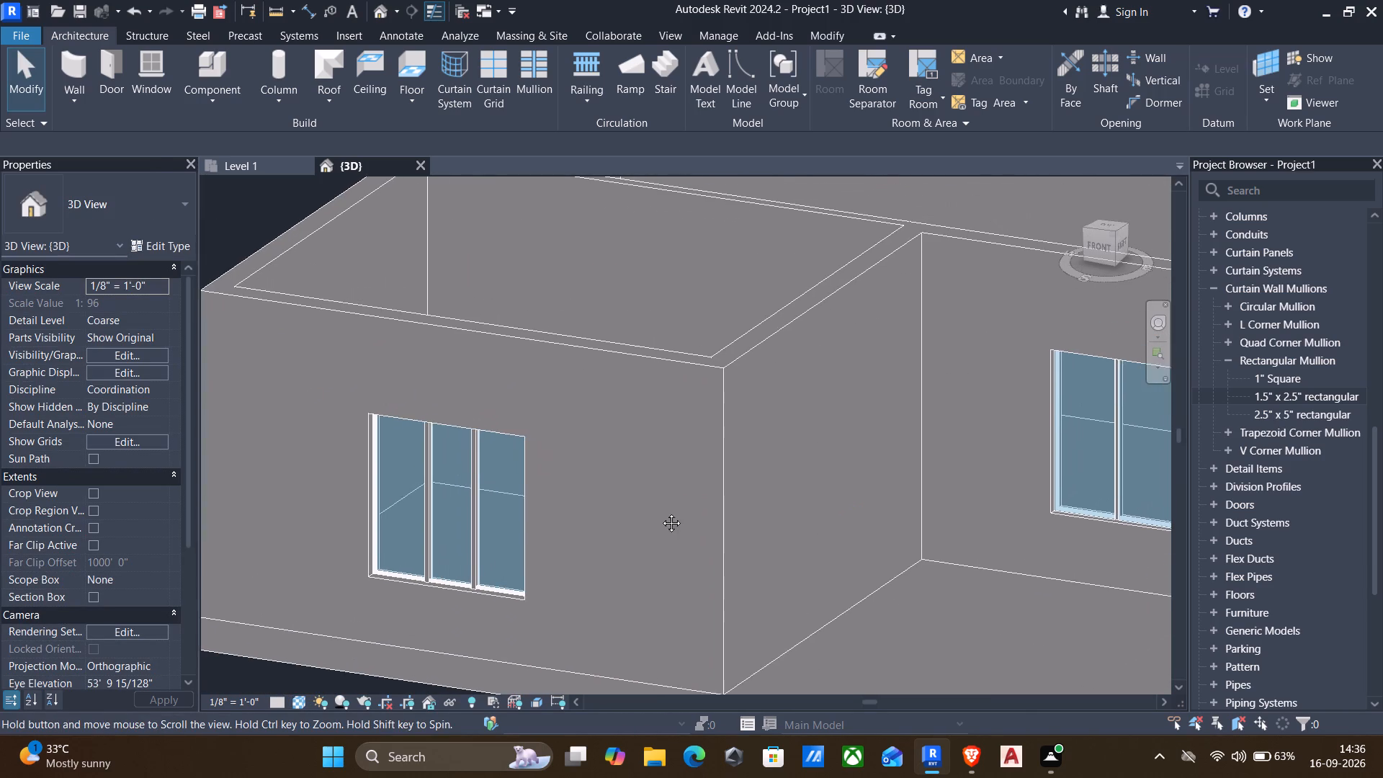
{"action": "middle_click_drag", "start_coordinate": [661, 512], "coordinate": [660, 514]}
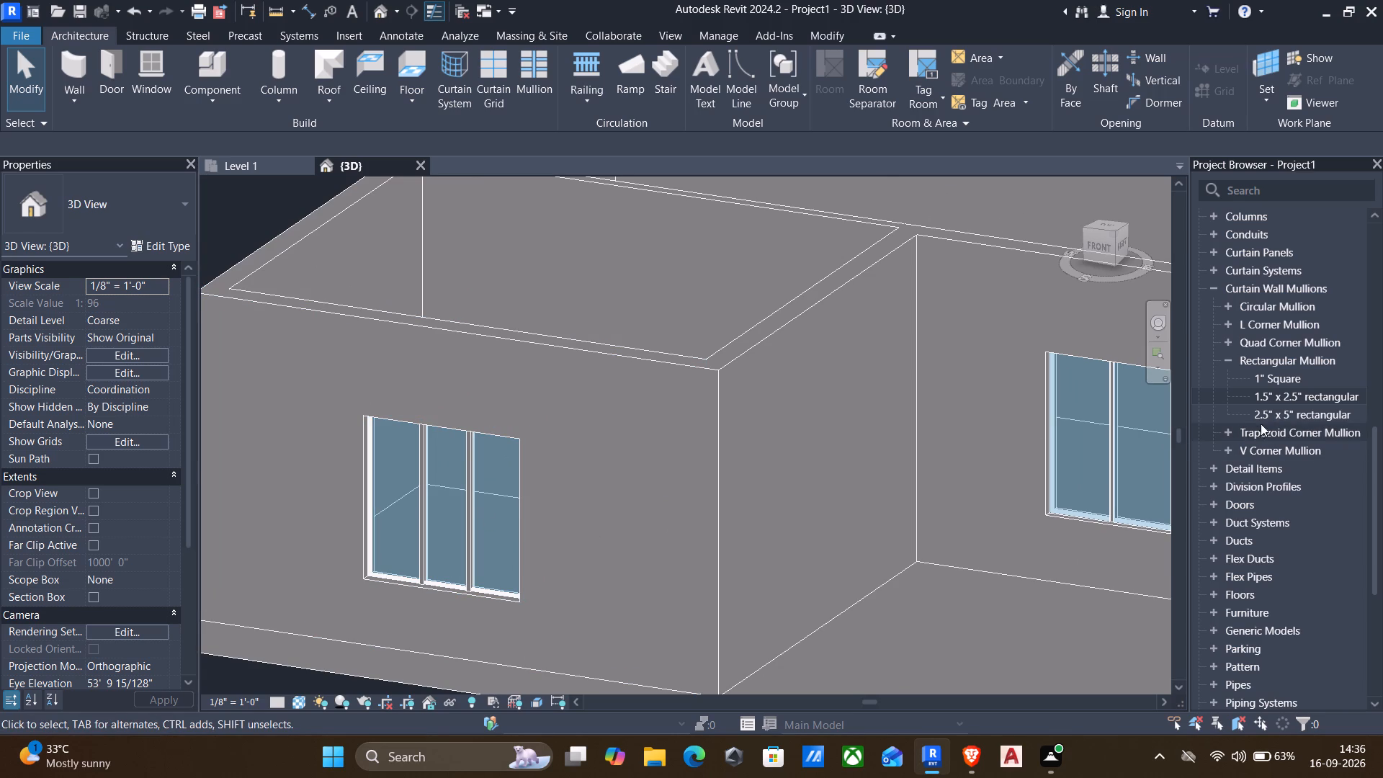
Replace the mullions material's appearance with the Metal library's Bronze - Patina and apply it to the 1.5" x 2.5" rectangular mullion type.
{"action": "left_click", "coordinate": [1273, 398]}
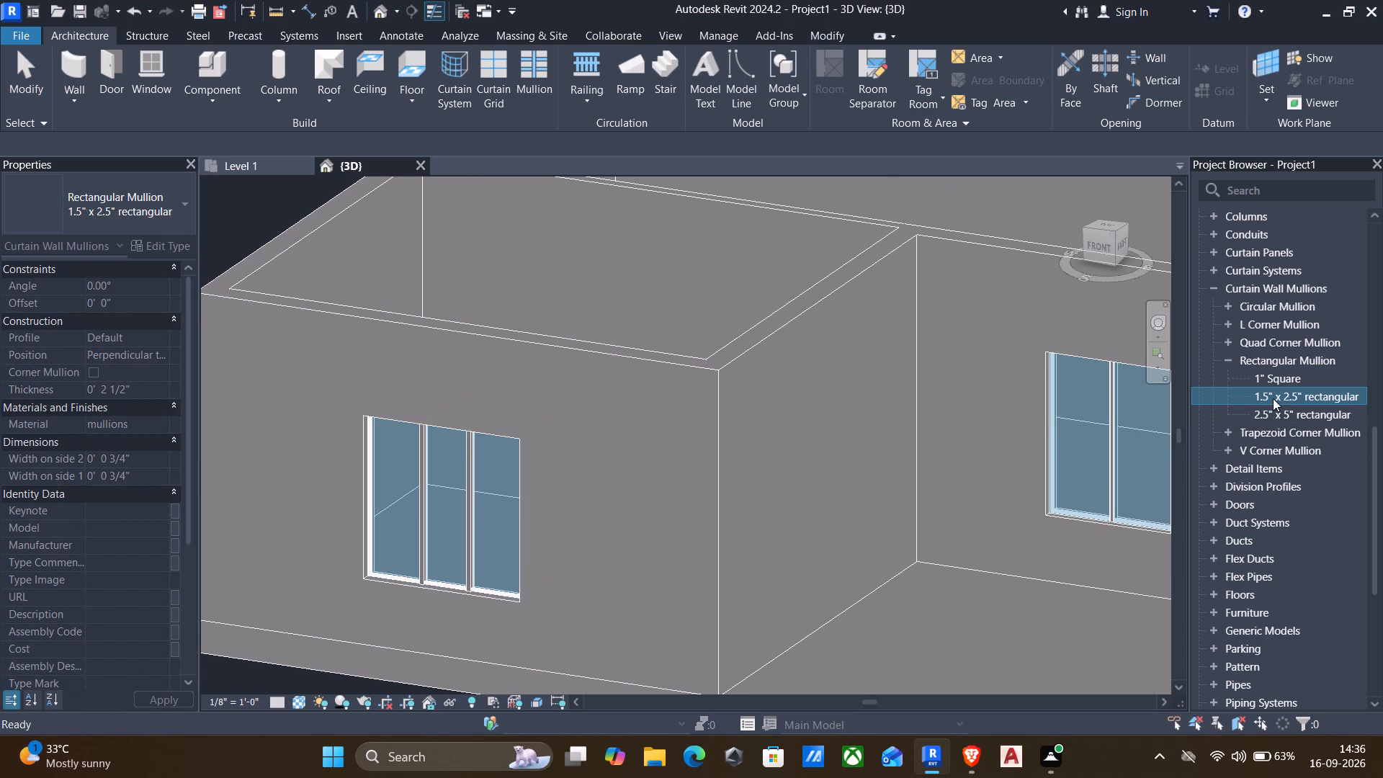
{"action": "double_click", "coordinate": [1273, 398]}
{"action": "left_click", "coordinate": [1309, 401]}
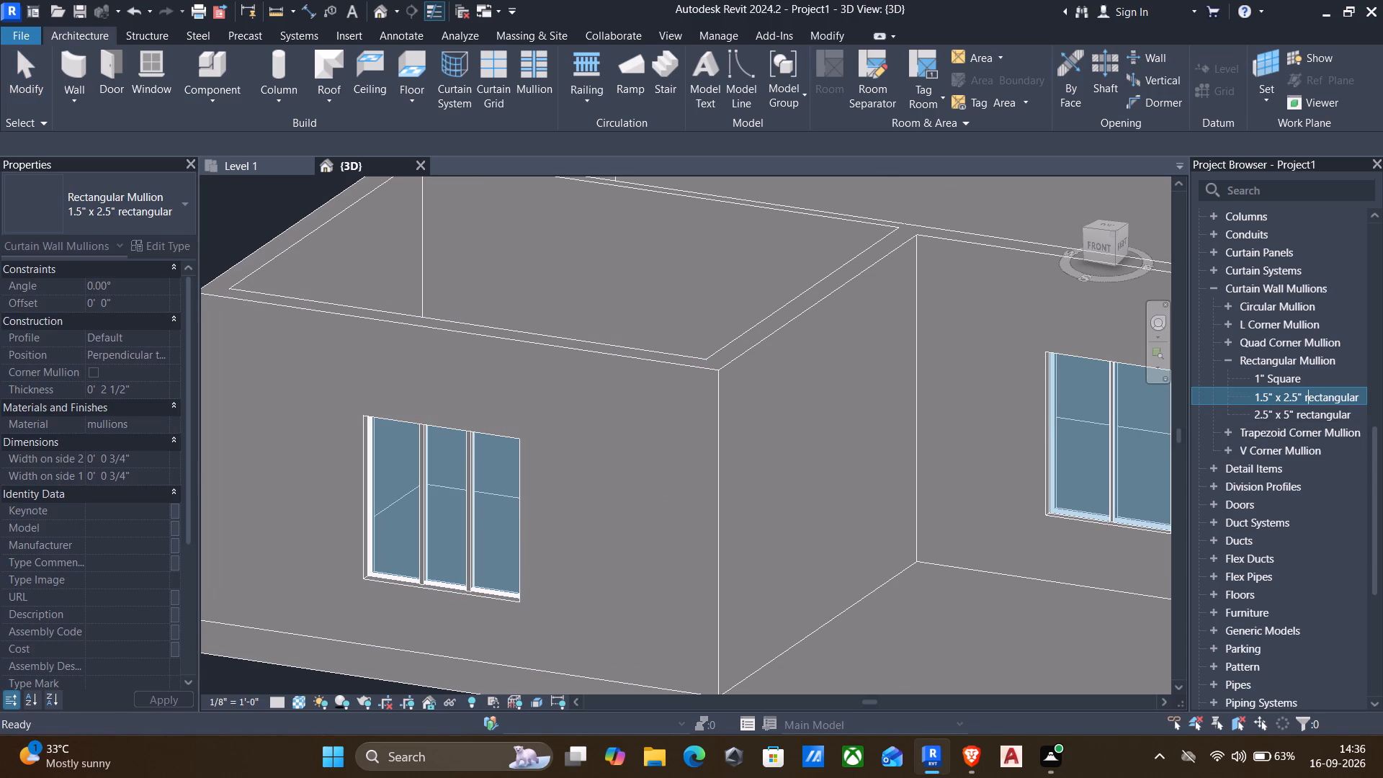
{"action": "left_click", "coordinate": [1250, 404]}
{"action": "left_click", "coordinate": [1250, 398]}
{"action": "double_click", "coordinate": [1265, 396]}
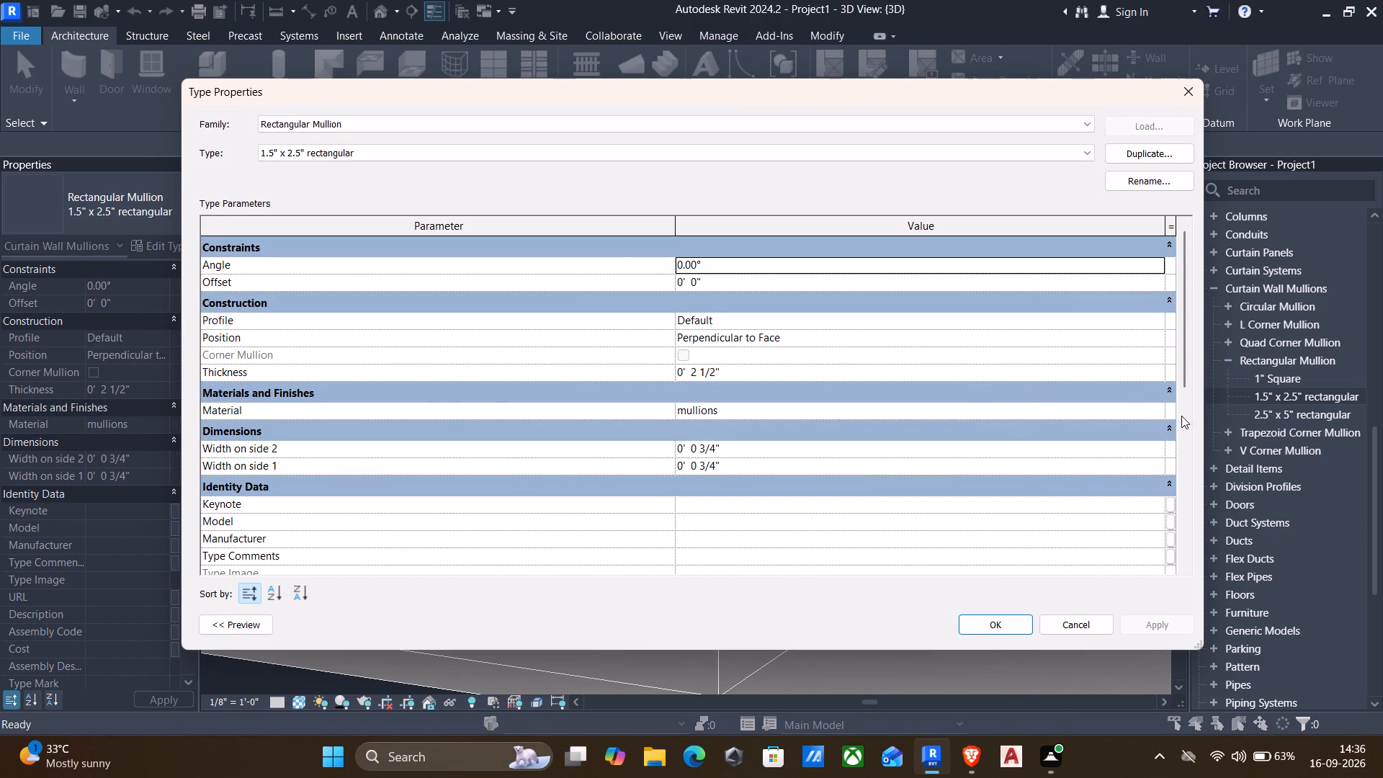
{"action": "left_click", "coordinate": [1158, 411]}
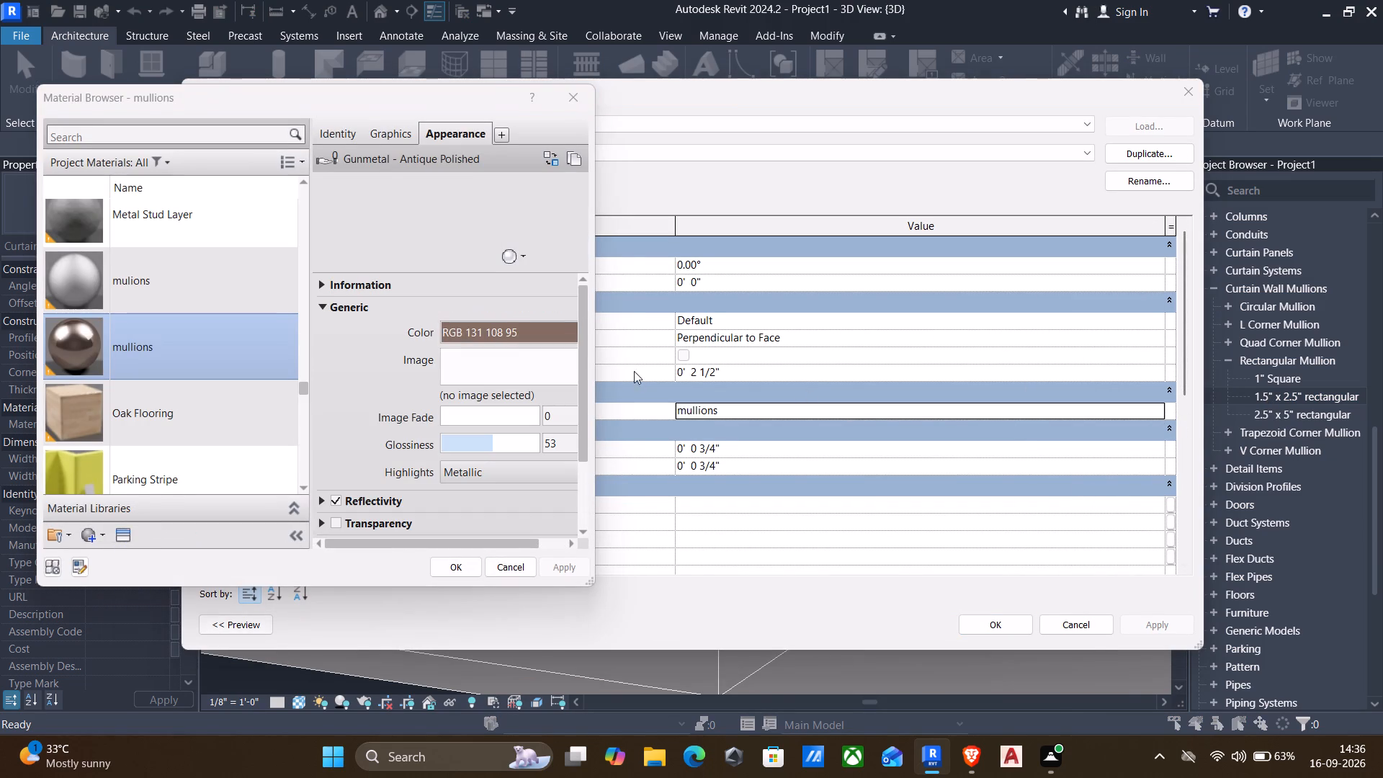
{"action": "left_click", "coordinate": [116, 535]}
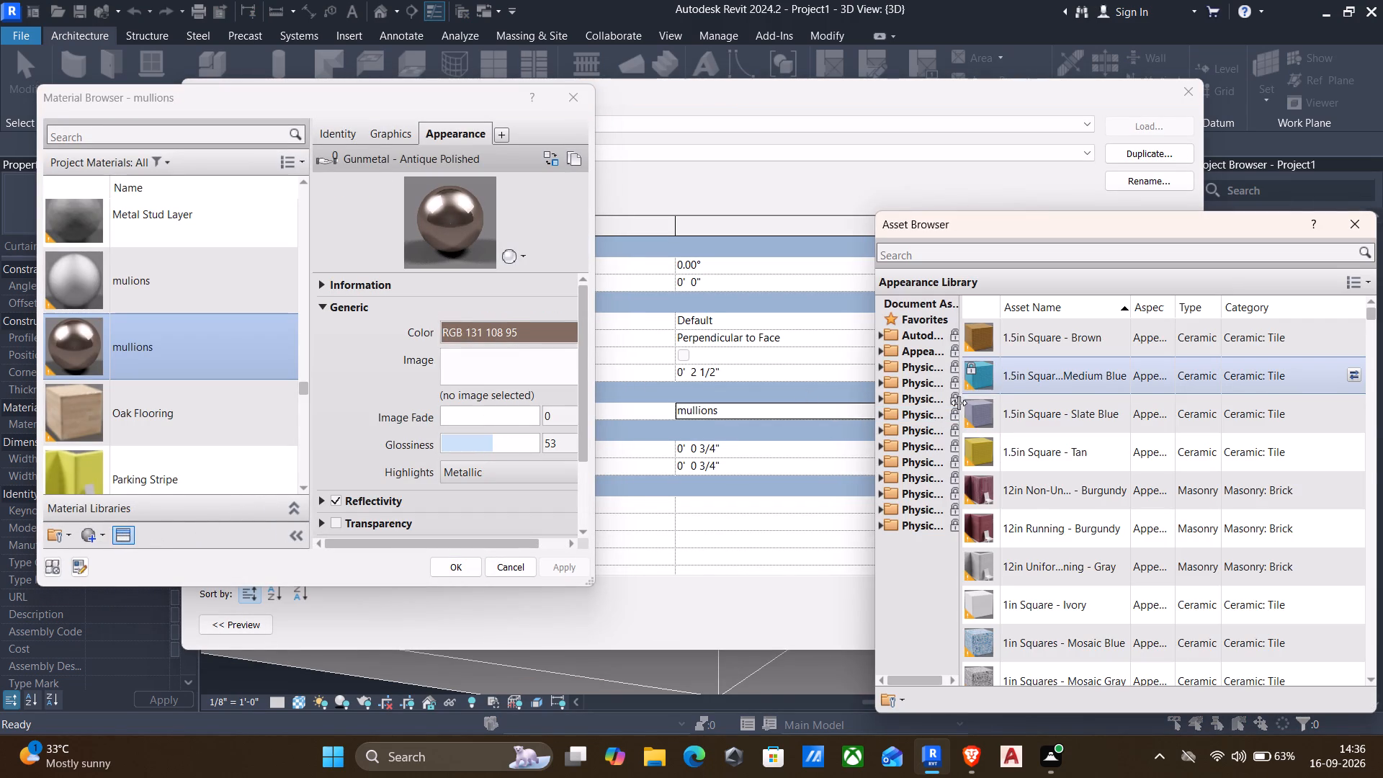
{"action": "left_click", "coordinate": [892, 351]}
{"action": "left_click", "coordinate": [882, 355]}
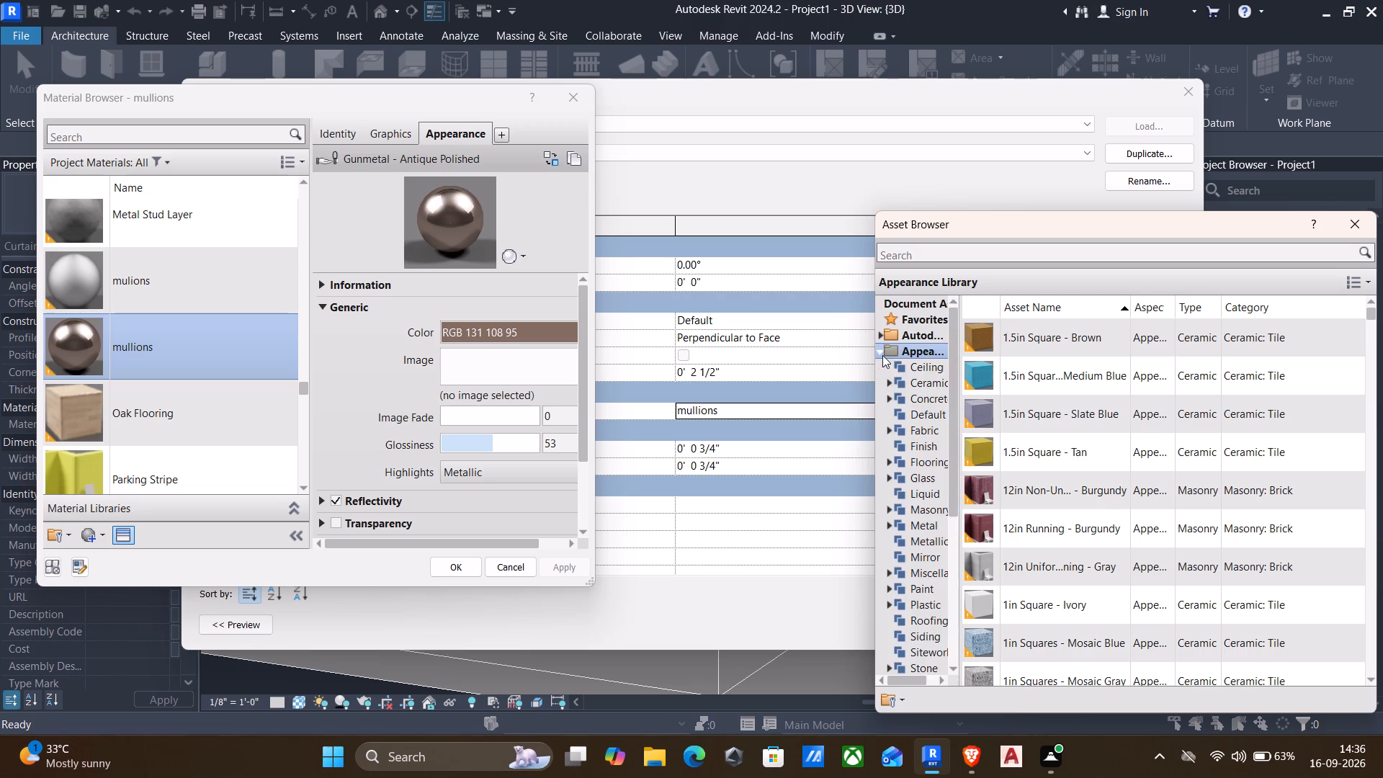
{"action": "left_click", "coordinate": [906, 523]}
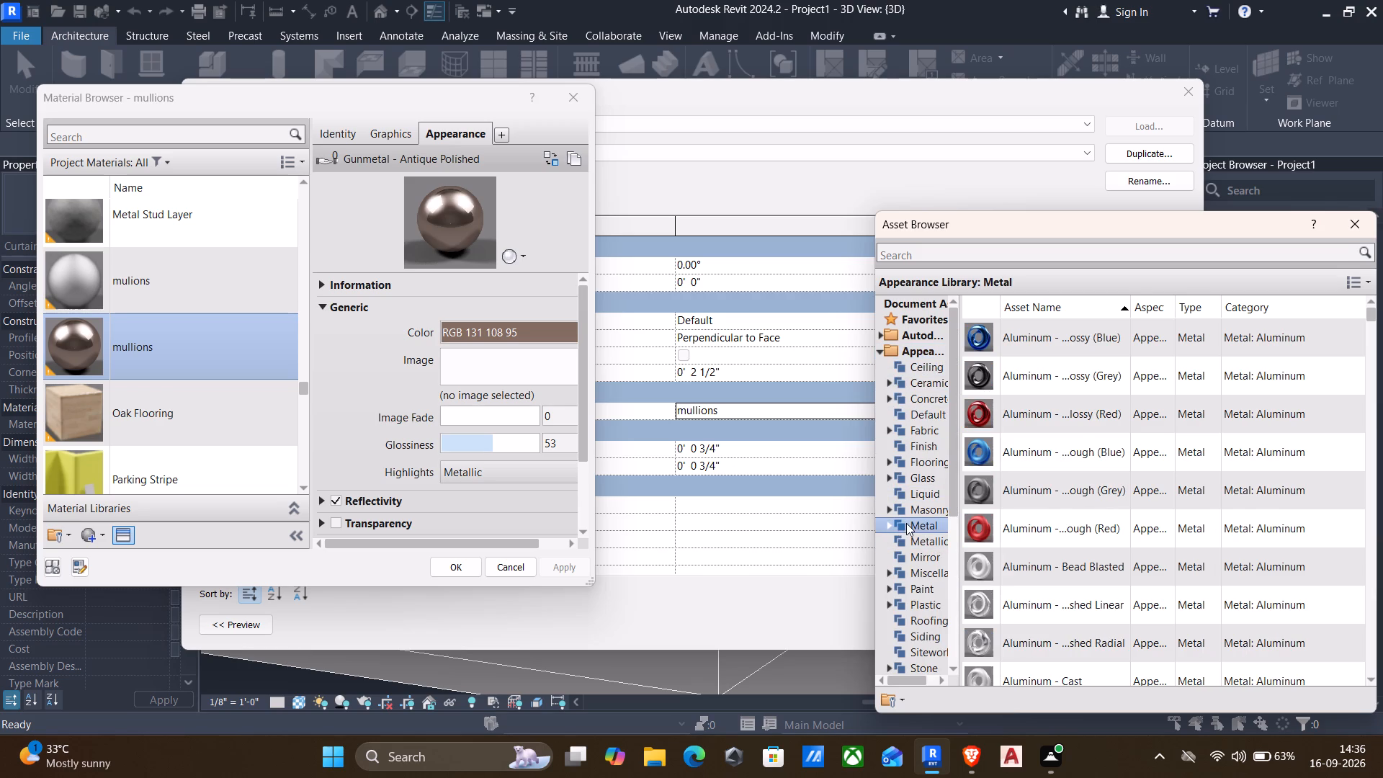
{"action": "scroll", "coordinate": [1034, 393], "scroll_direction": "up", "scroll_amount": 6}
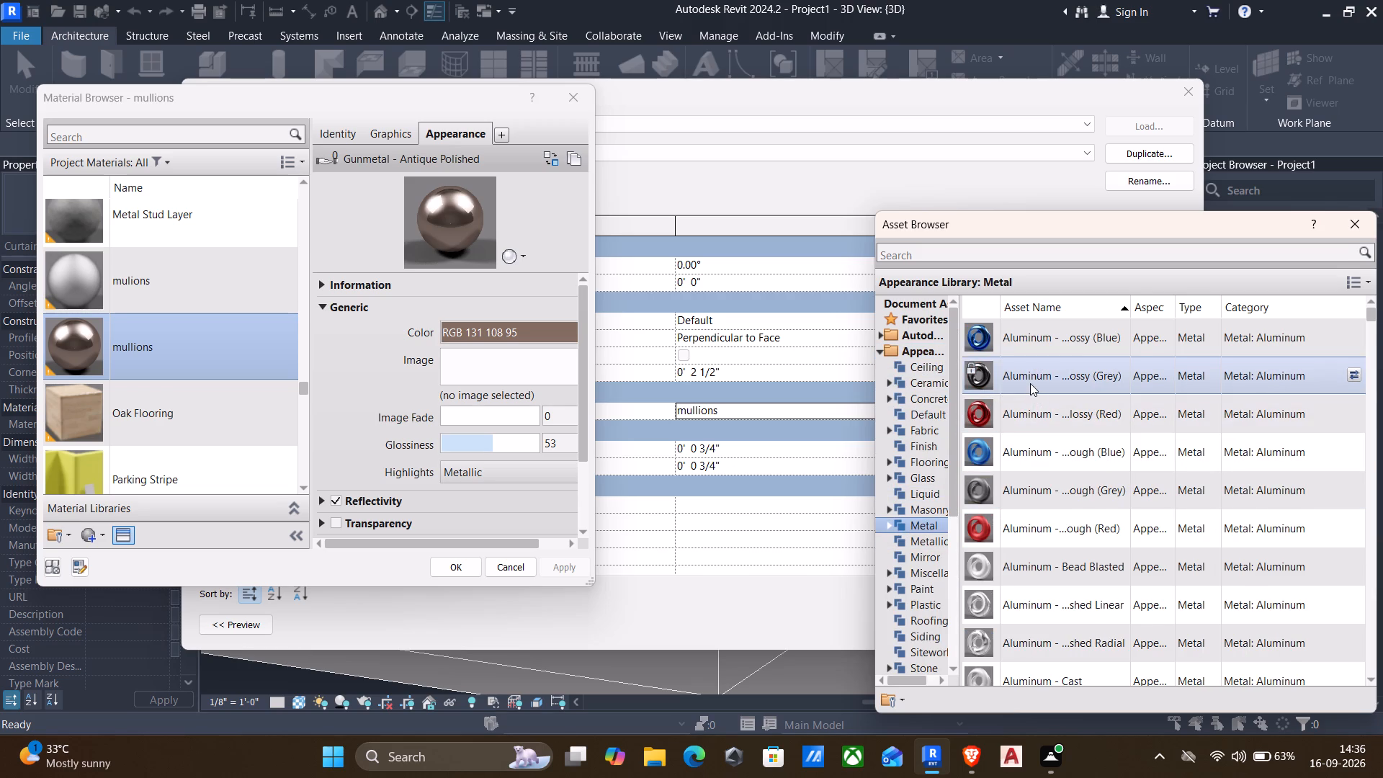
{"action": "scroll", "coordinate": [1030, 383], "scroll_direction": "down", "scroll_amount": 7}
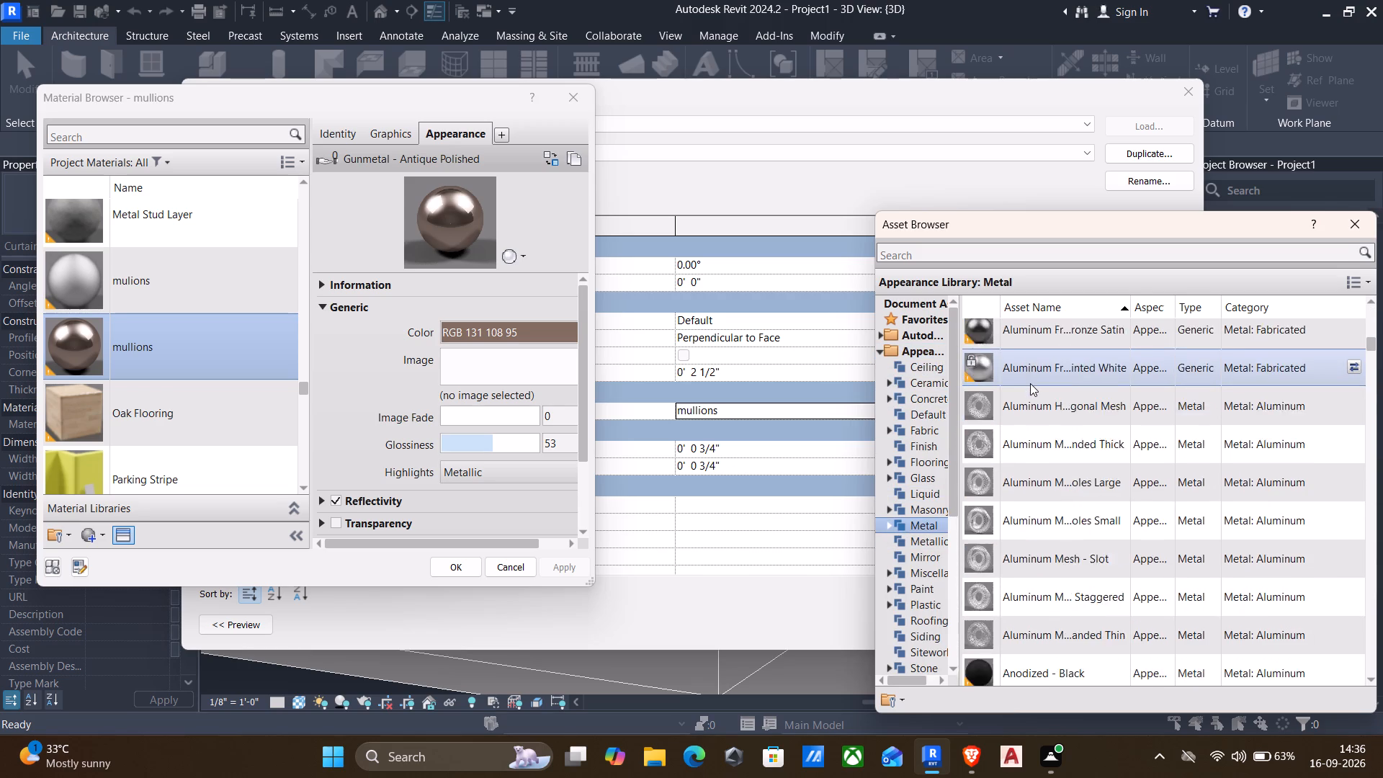
{"action": "scroll", "coordinate": [1030, 383], "scroll_direction": "down", "scroll_amount": 3}
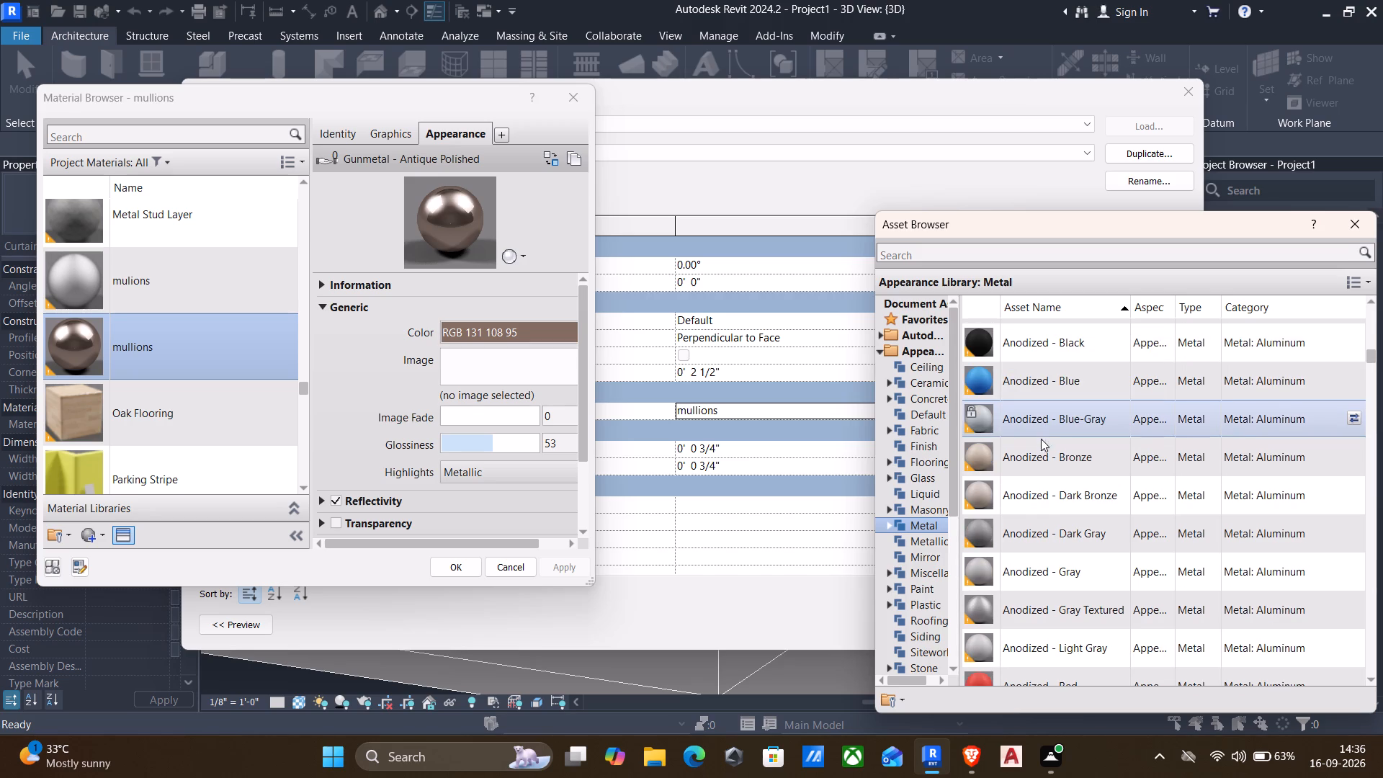
{"action": "scroll", "coordinate": [1041, 450], "scroll_direction": "down", "scroll_amount": 2}
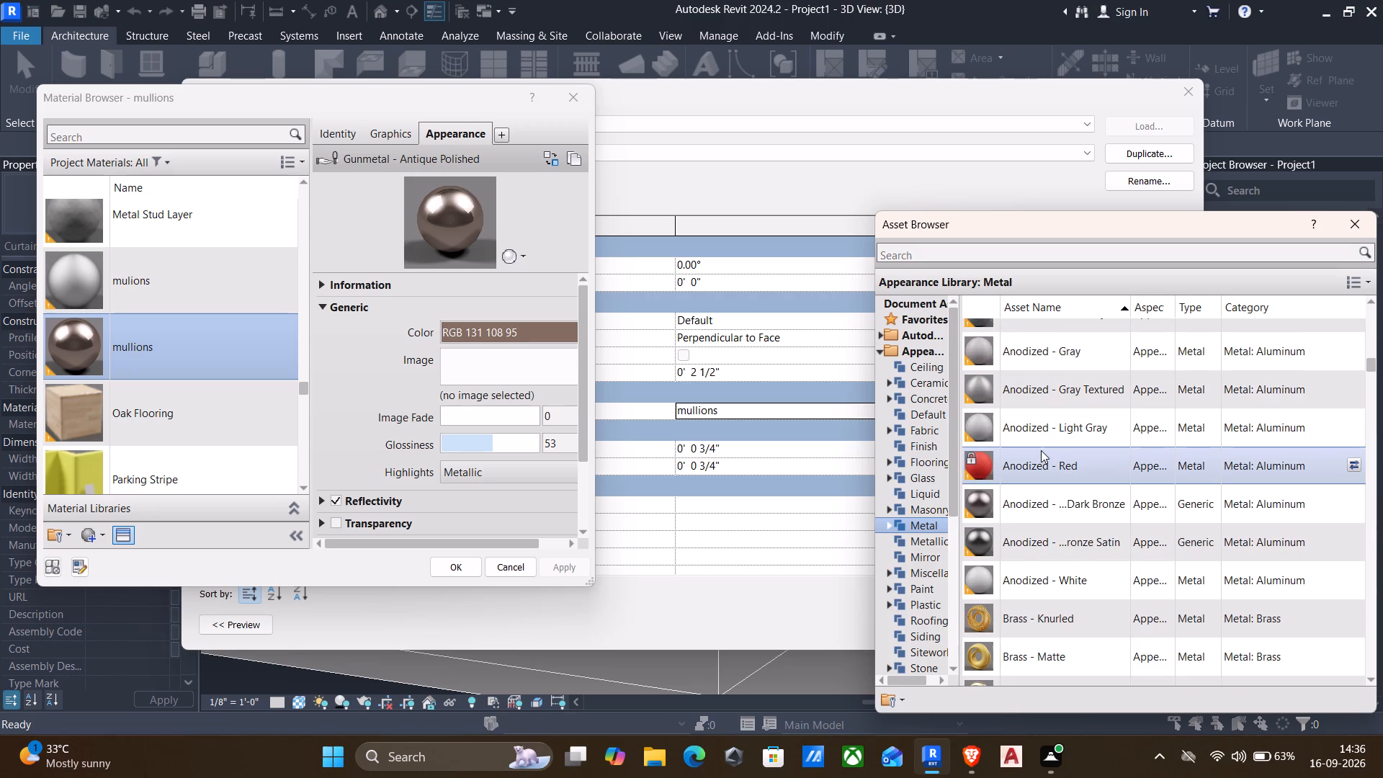
{"action": "scroll", "coordinate": [1041, 450], "scroll_direction": "down", "scroll_amount": 3}
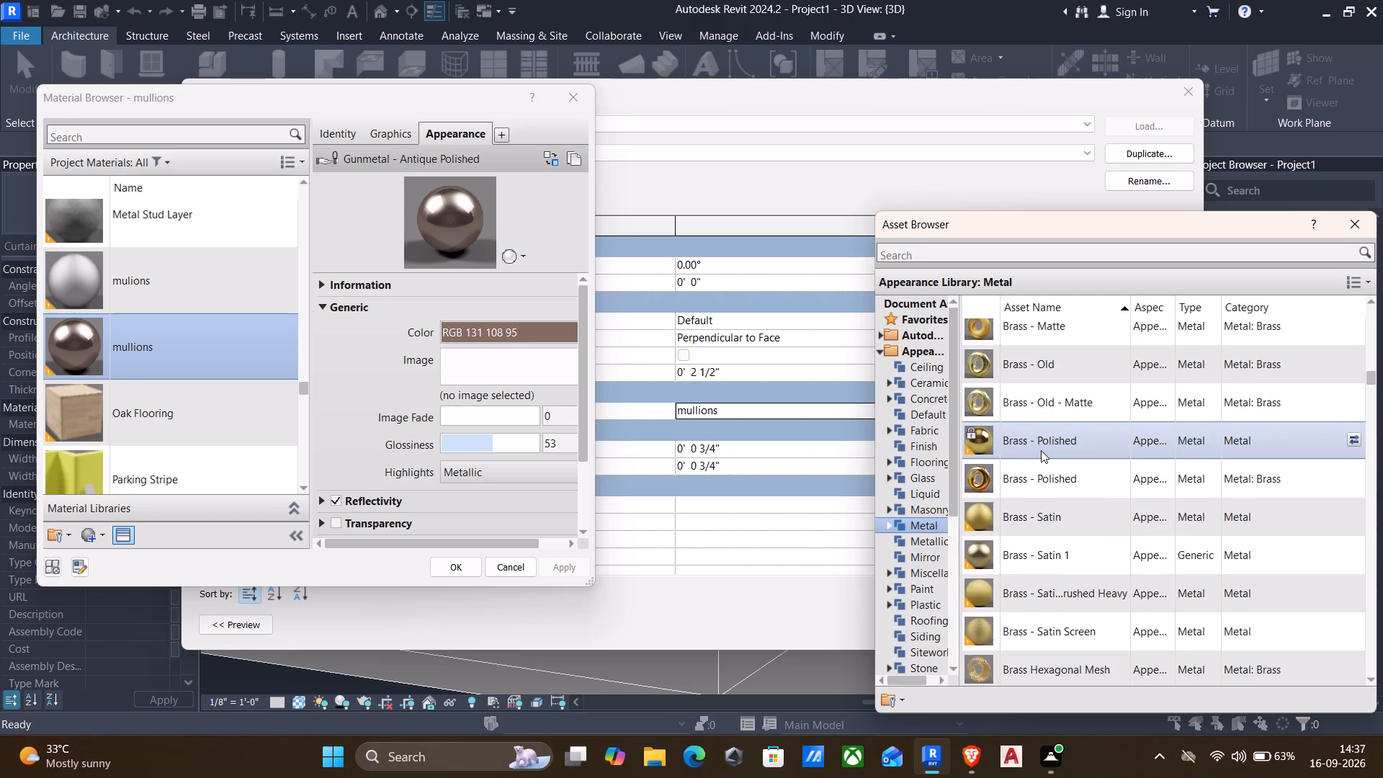
{"action": "scroll", "coordinate": [1041, 450], "scroll_direction": "down", "scroll_amount": 5}
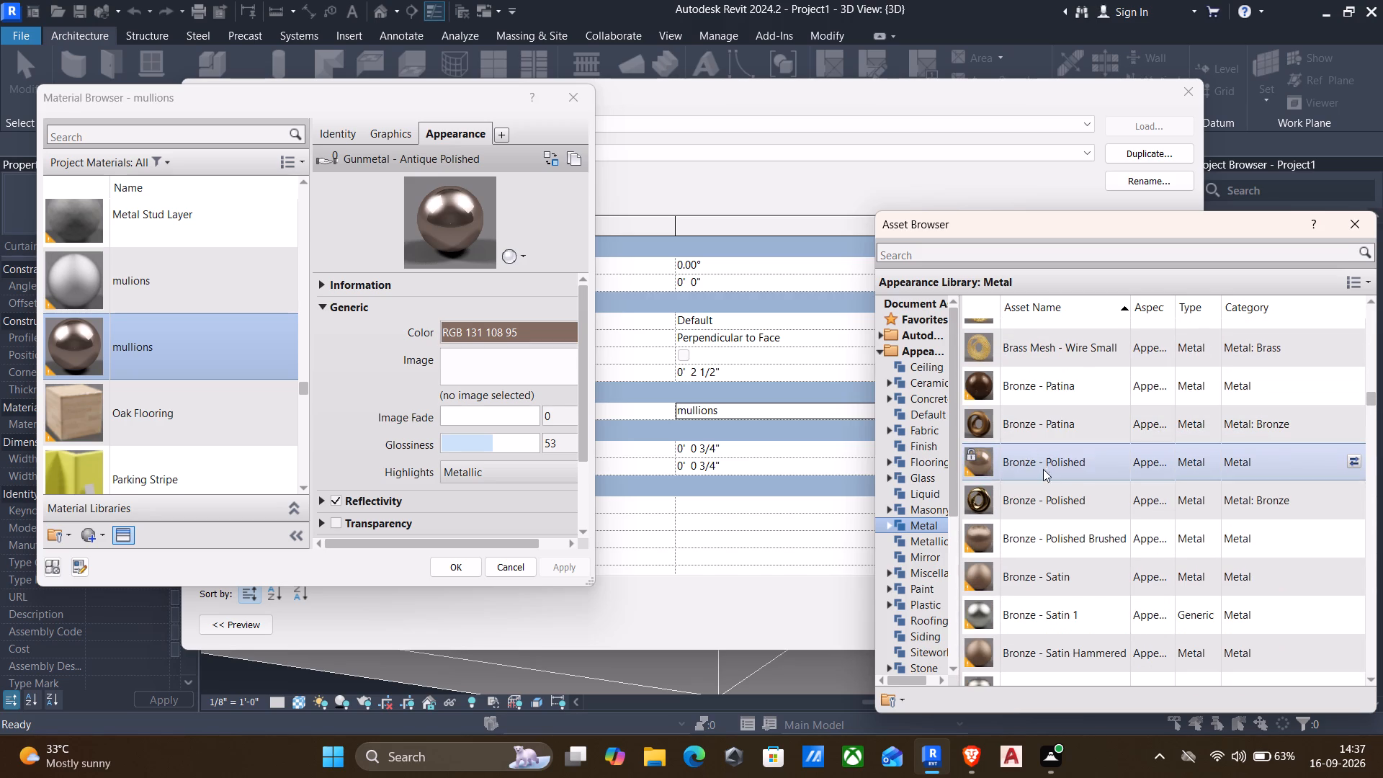
{"action": "double_click", "coordinate": [1031, 389]}
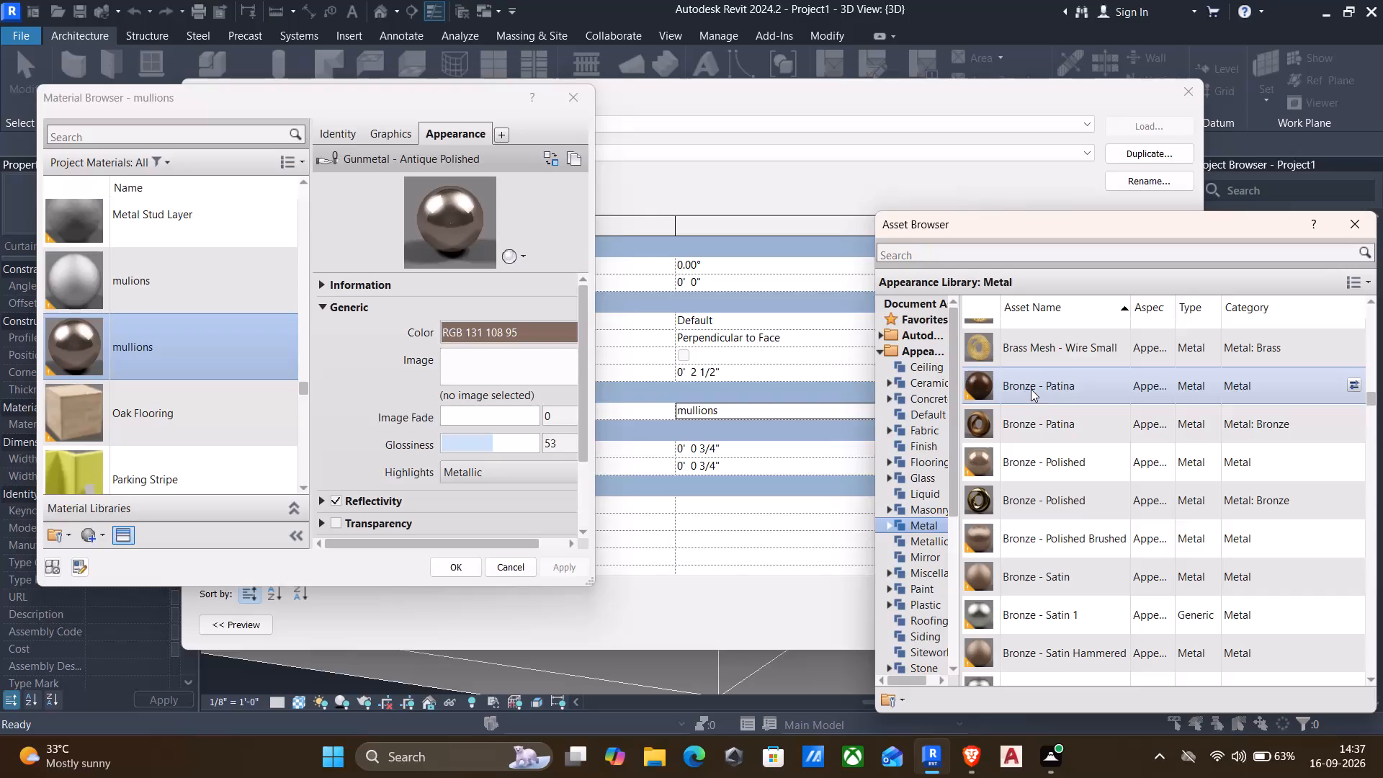
{"action": "left_click", "coordinate": [564, 571]}
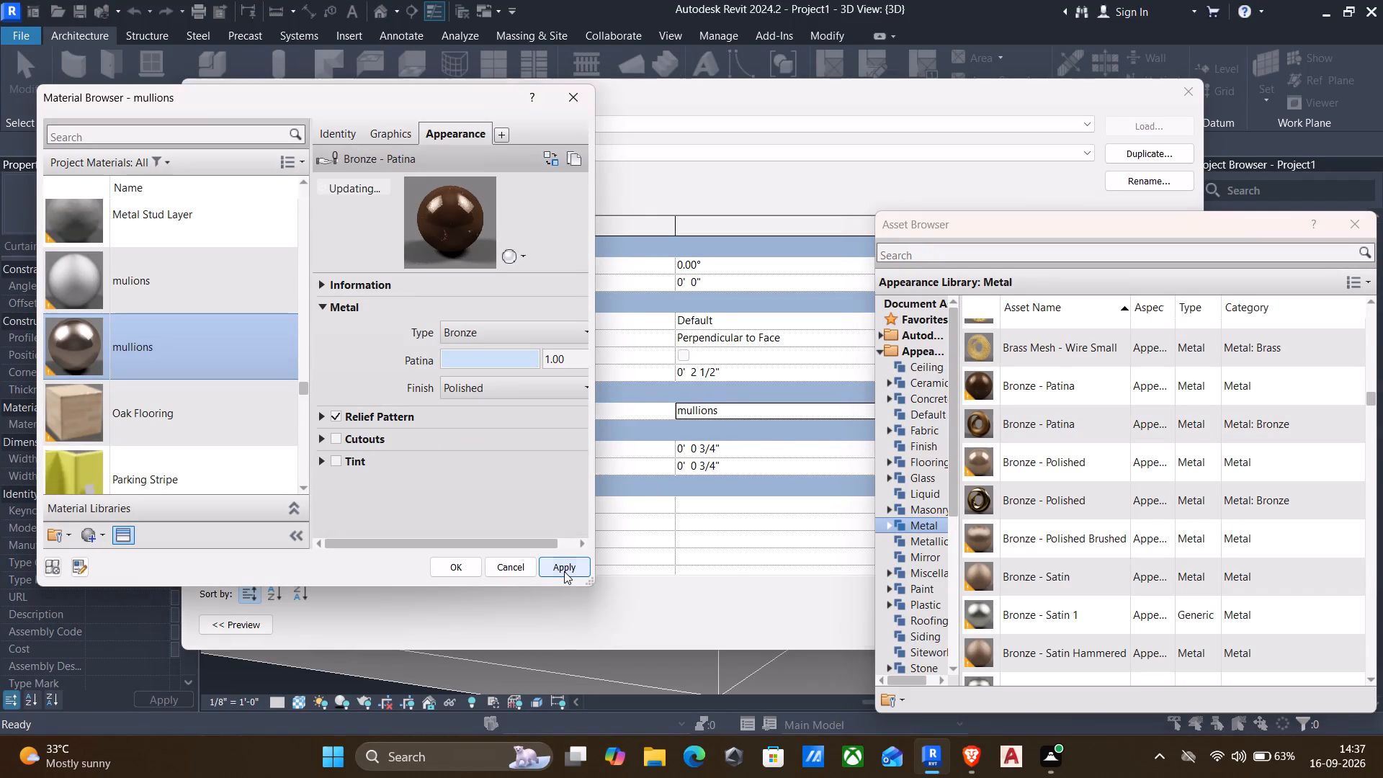
{"action": "left_click", "coordinate": [451, 564]}
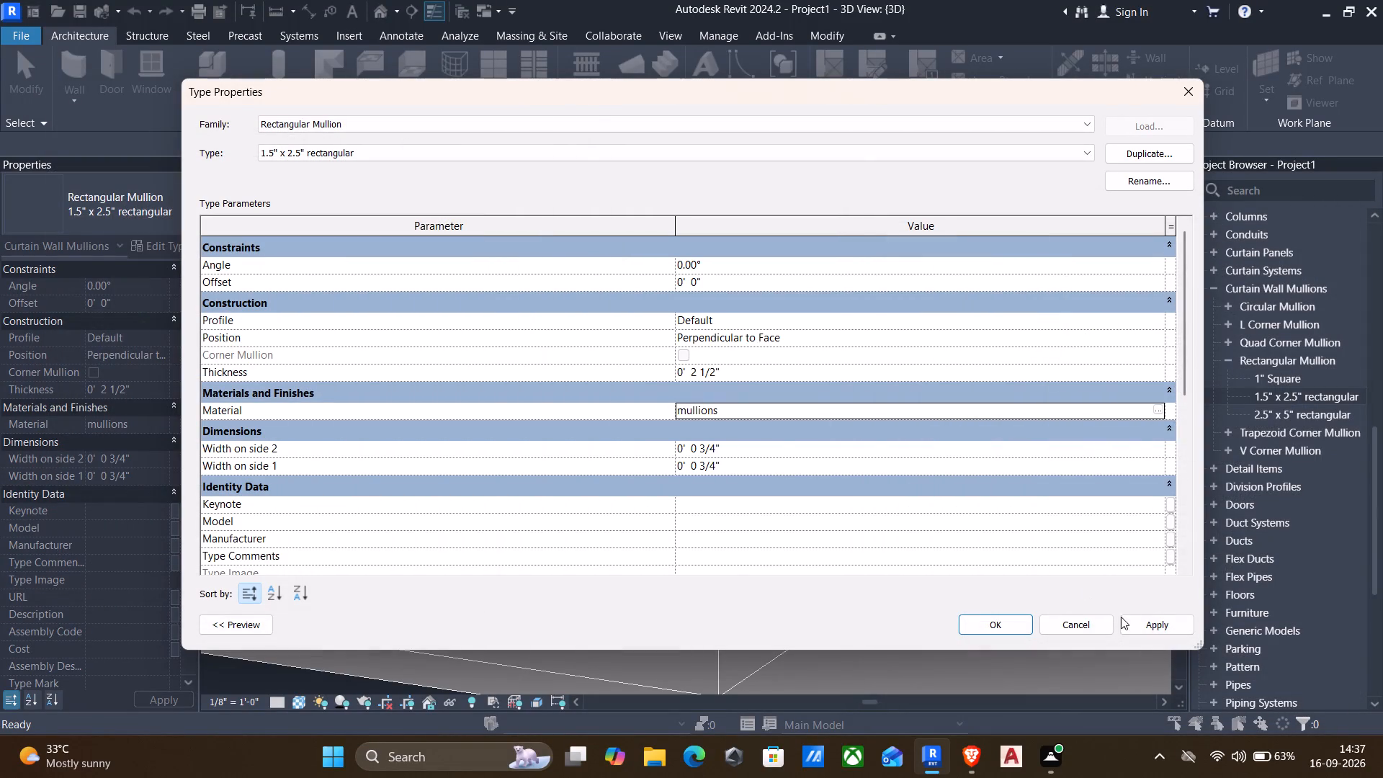
{"action": "left_click", "coordinate": [1130, 622]}
{"action": "left_click", "coordinate": [999, 630]}
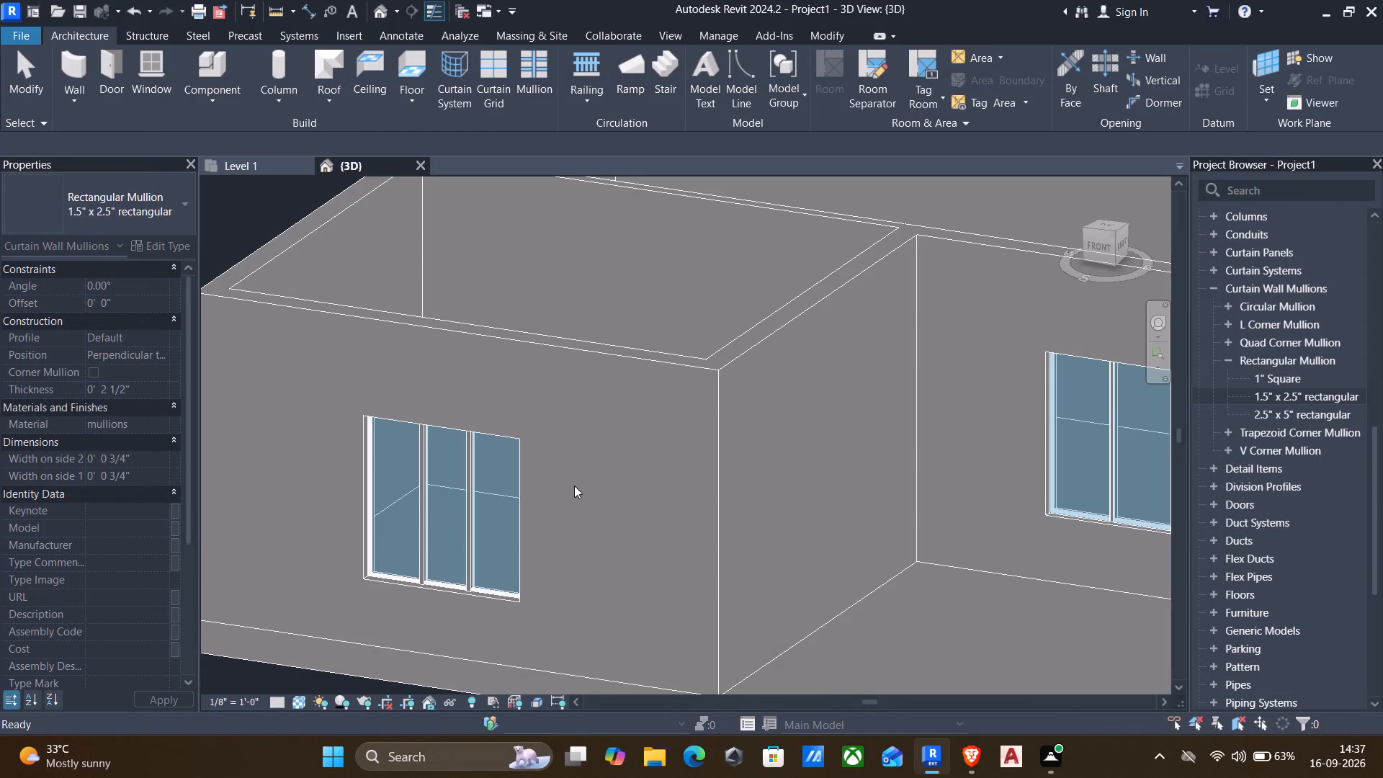
Set the 3D view's visual style to Realistic.
{"action": "left_click", "coordinate": [299, 704]}
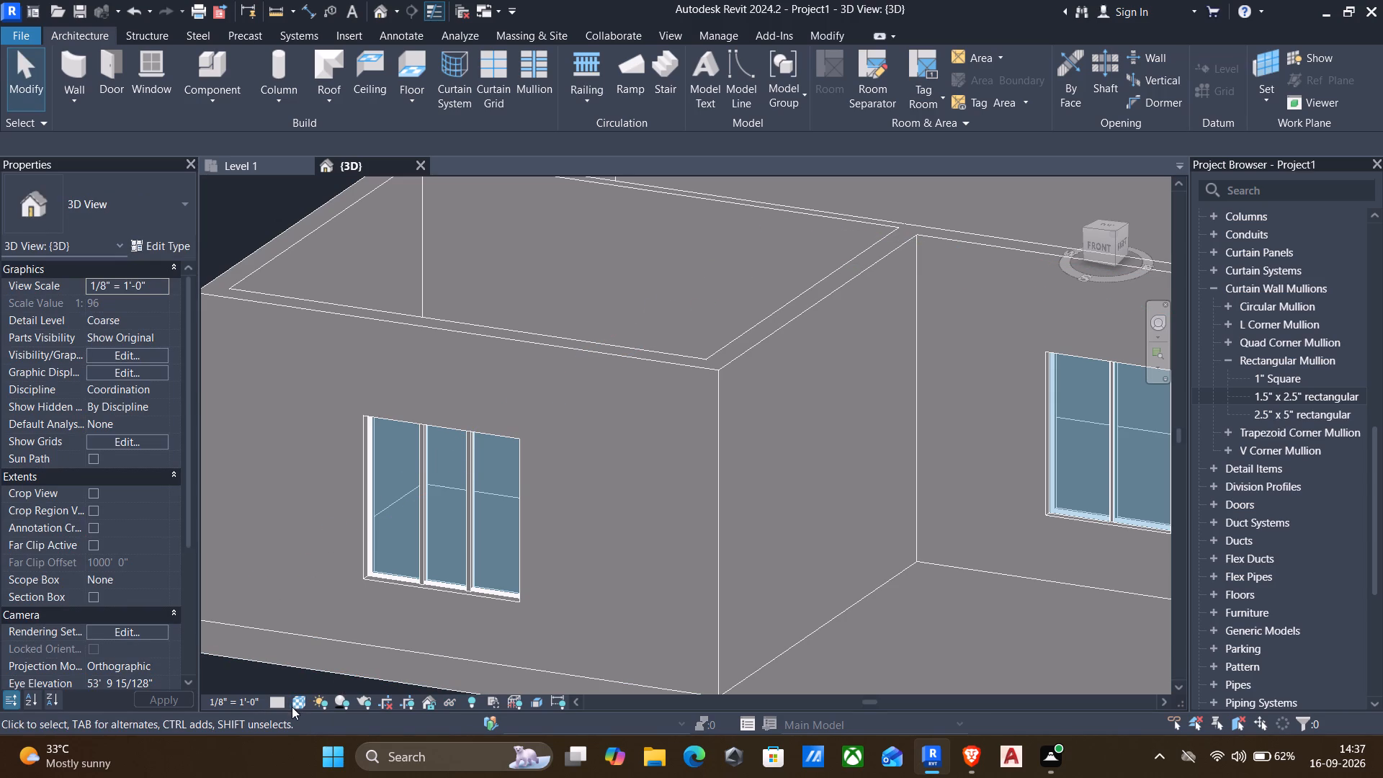
{"action": "left_click", "coordinate": [292, 706]}
{"action": "left_click", "coordinate": [314, 679]}
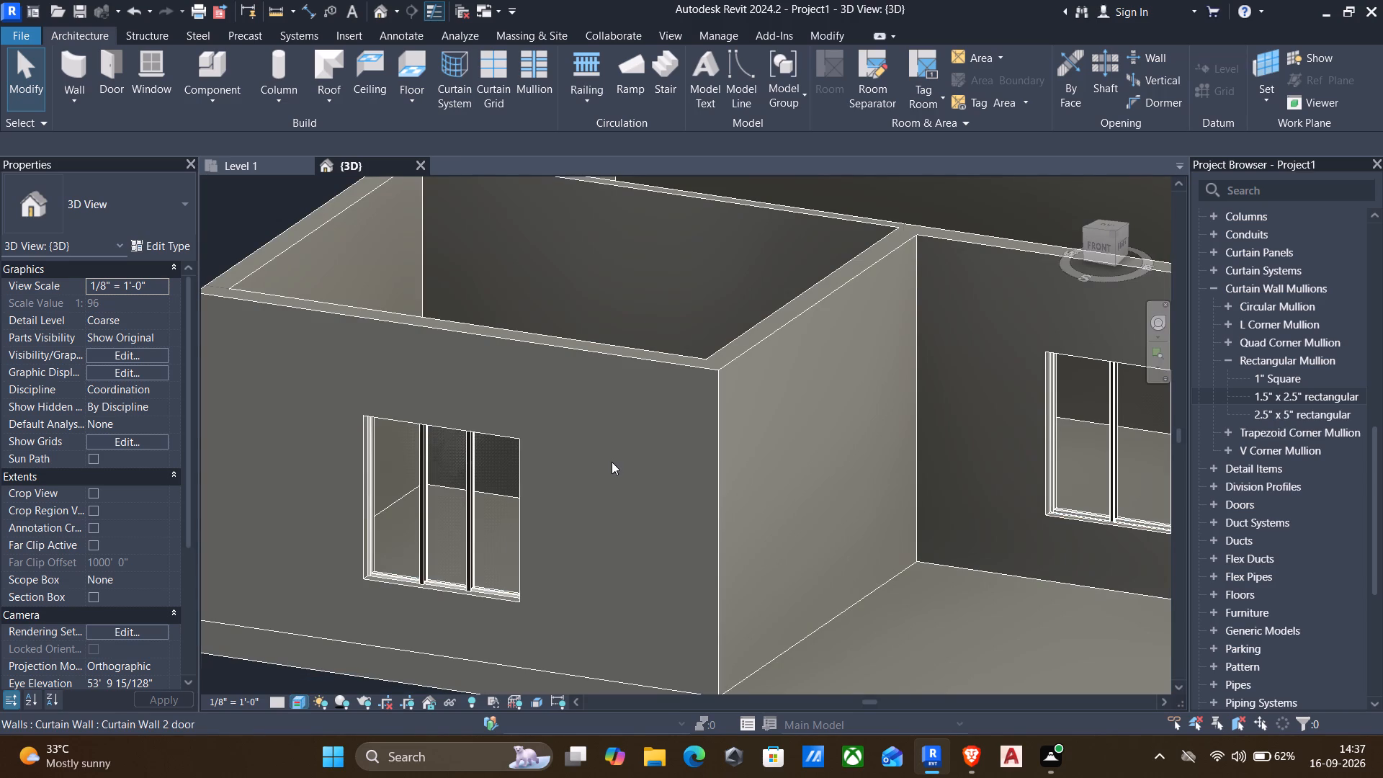
Examine the mullions of the front curtain-wall windows in the realistic 3D view, close up and with the whole building.
{"action": "scroll", "coordinate": [448, 533], "scroll_direction": "up", "scroll_amount": 3}
{"action": "scroll", "coordinate": [424, 476], "scroll_direction": "up", "scroll_amount": 4}
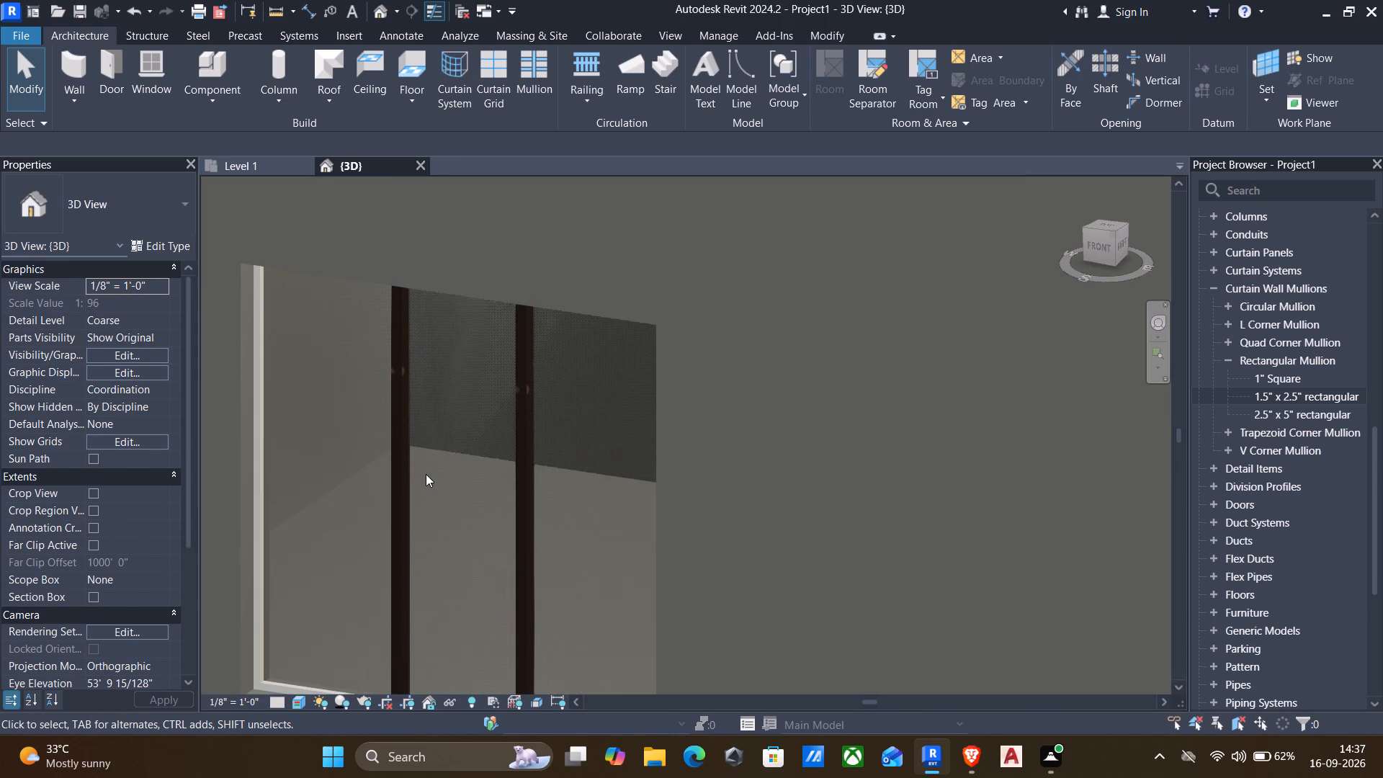
{"action": "scroll", "coordinate": [426, 474], "scroll_direction": "down", "scroll_amount": 5}
{"action": "scroll", "coordinate": [491, 476], "scroll_direction": "down", "scroll_amount": 2}
{"action": "scroll", "coordinate": [654, 477], "scroll_direction": "down", "scroll_amount": 1}
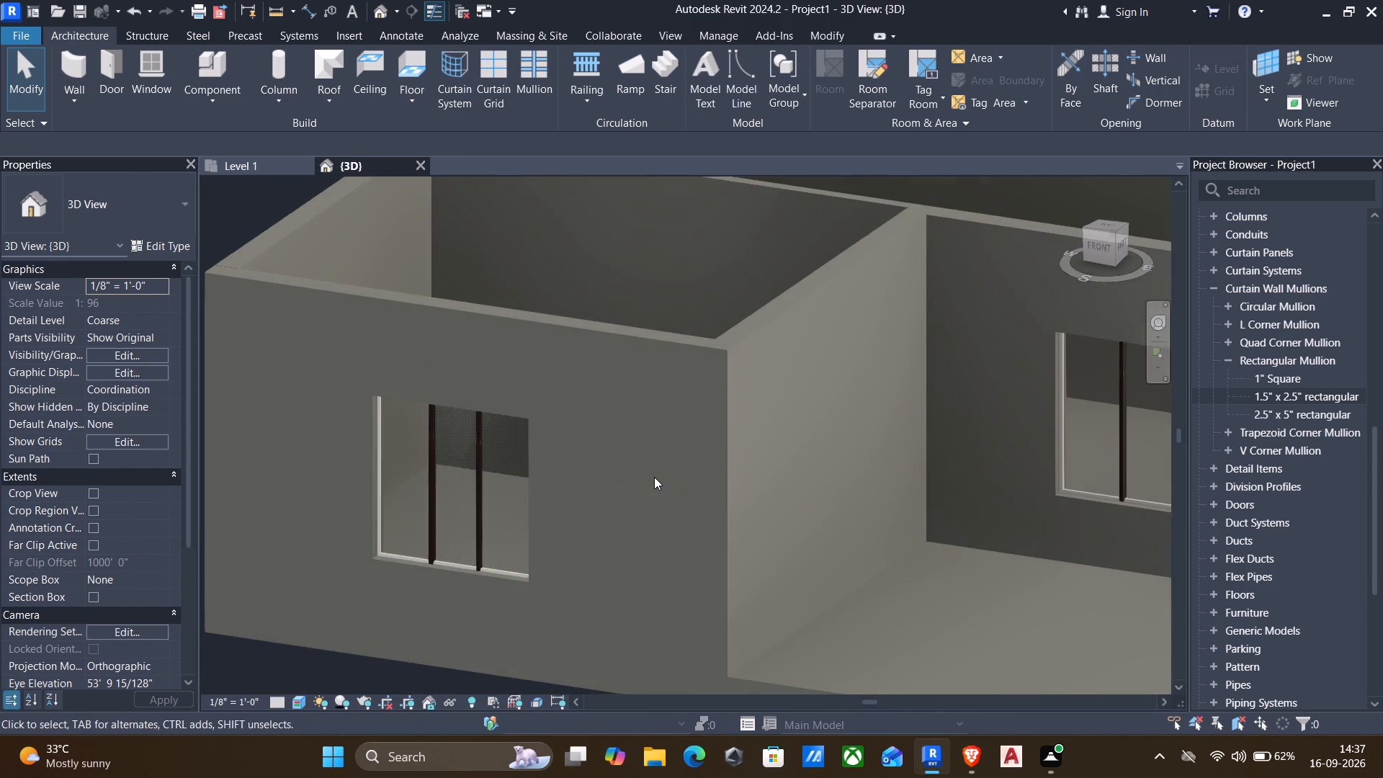
{"action": "scroll", "coordinate": [654, 477], "scroll_direction": "down", "scroll_amount": 2}
{"action": "scroll", "coordinate": [729, 473], "scroll_direction": "down", "scroll_amount": 2}
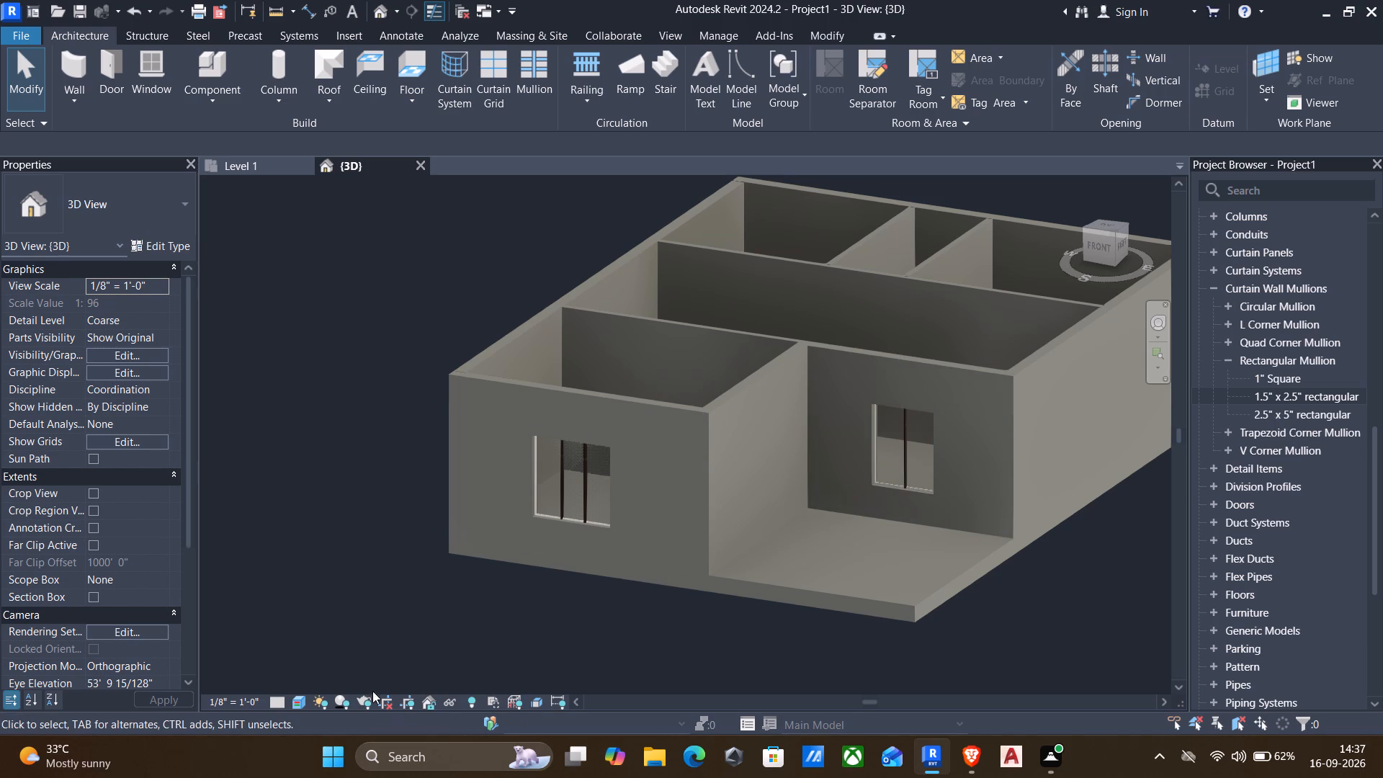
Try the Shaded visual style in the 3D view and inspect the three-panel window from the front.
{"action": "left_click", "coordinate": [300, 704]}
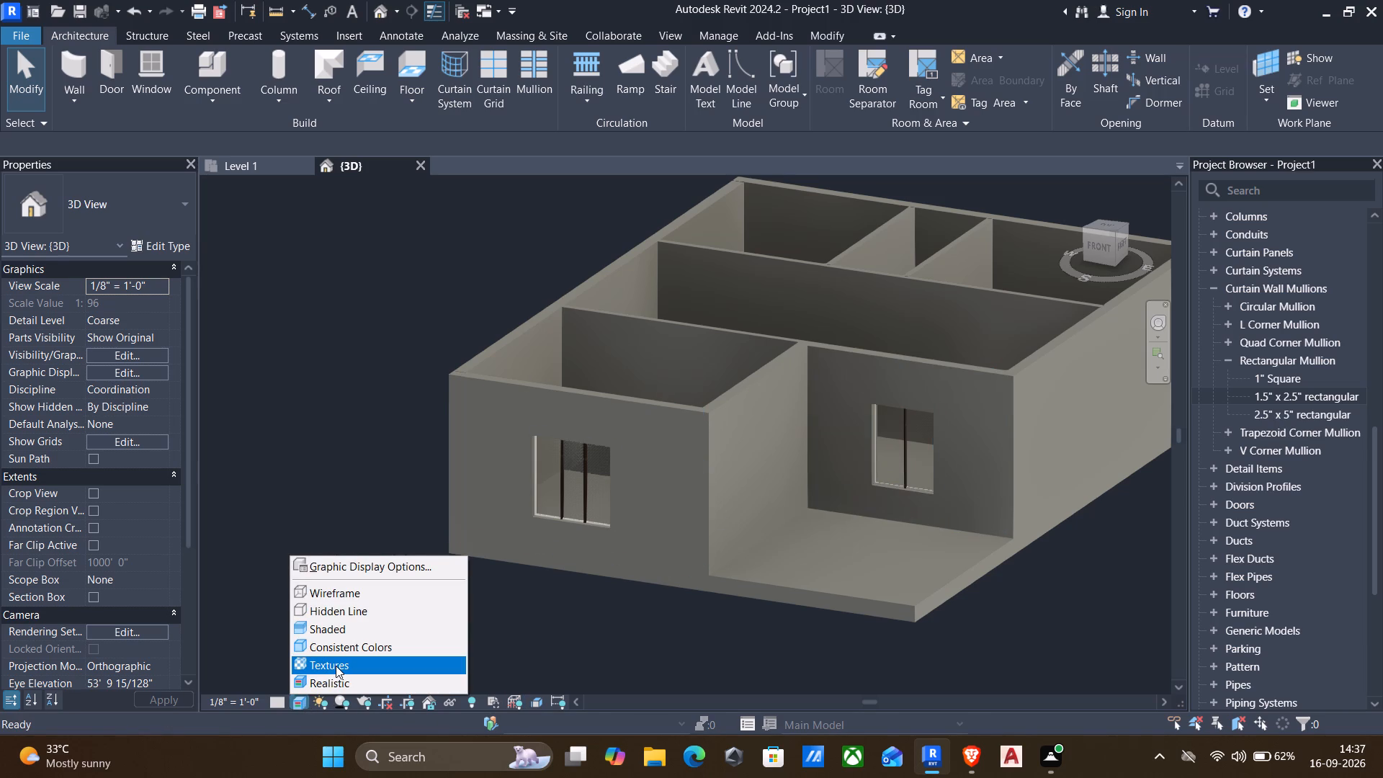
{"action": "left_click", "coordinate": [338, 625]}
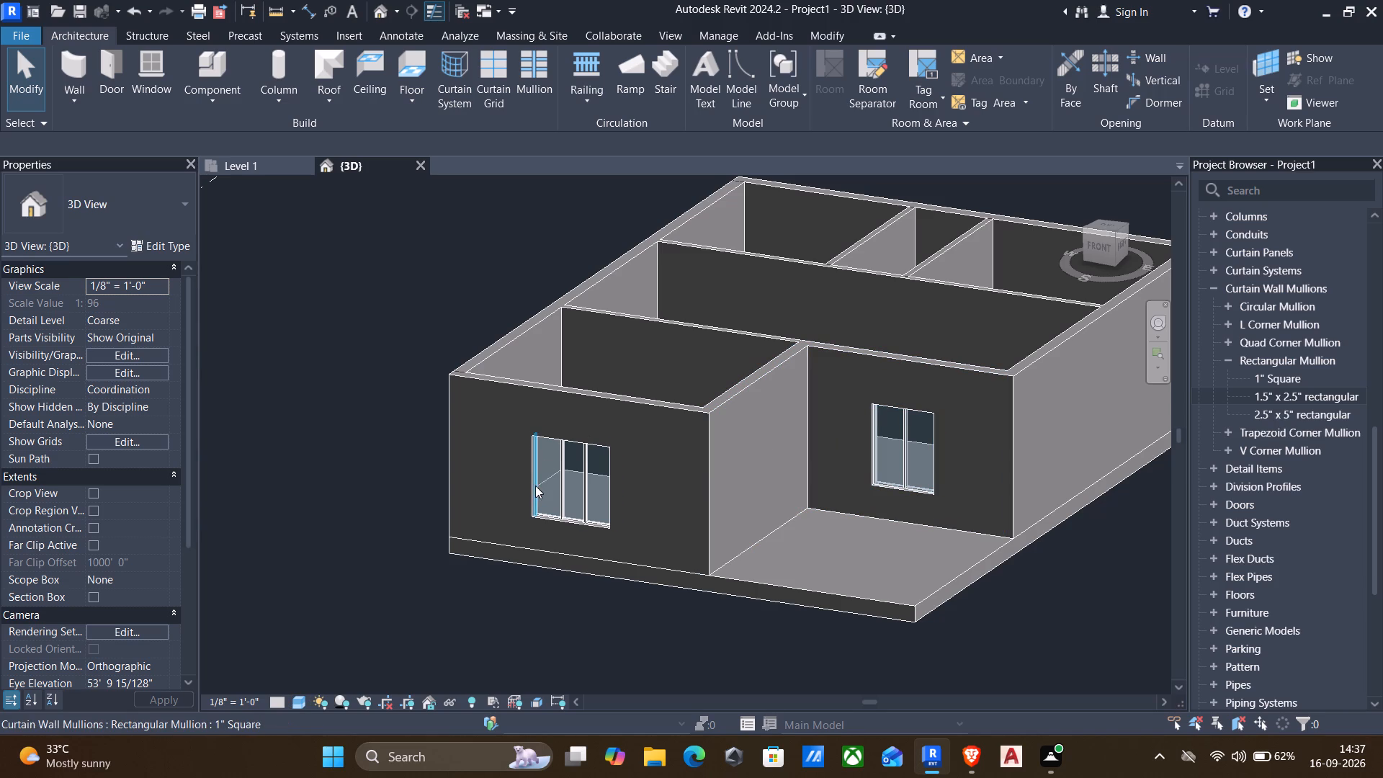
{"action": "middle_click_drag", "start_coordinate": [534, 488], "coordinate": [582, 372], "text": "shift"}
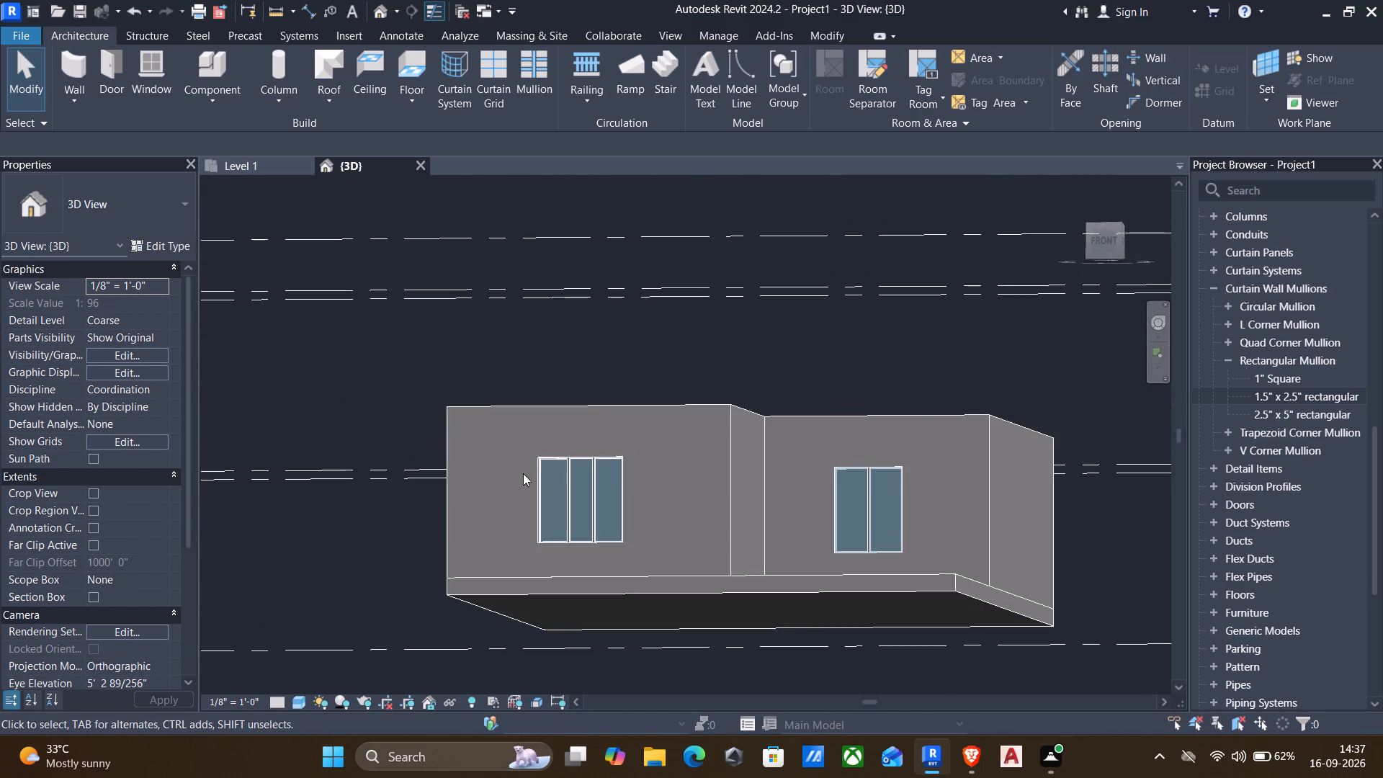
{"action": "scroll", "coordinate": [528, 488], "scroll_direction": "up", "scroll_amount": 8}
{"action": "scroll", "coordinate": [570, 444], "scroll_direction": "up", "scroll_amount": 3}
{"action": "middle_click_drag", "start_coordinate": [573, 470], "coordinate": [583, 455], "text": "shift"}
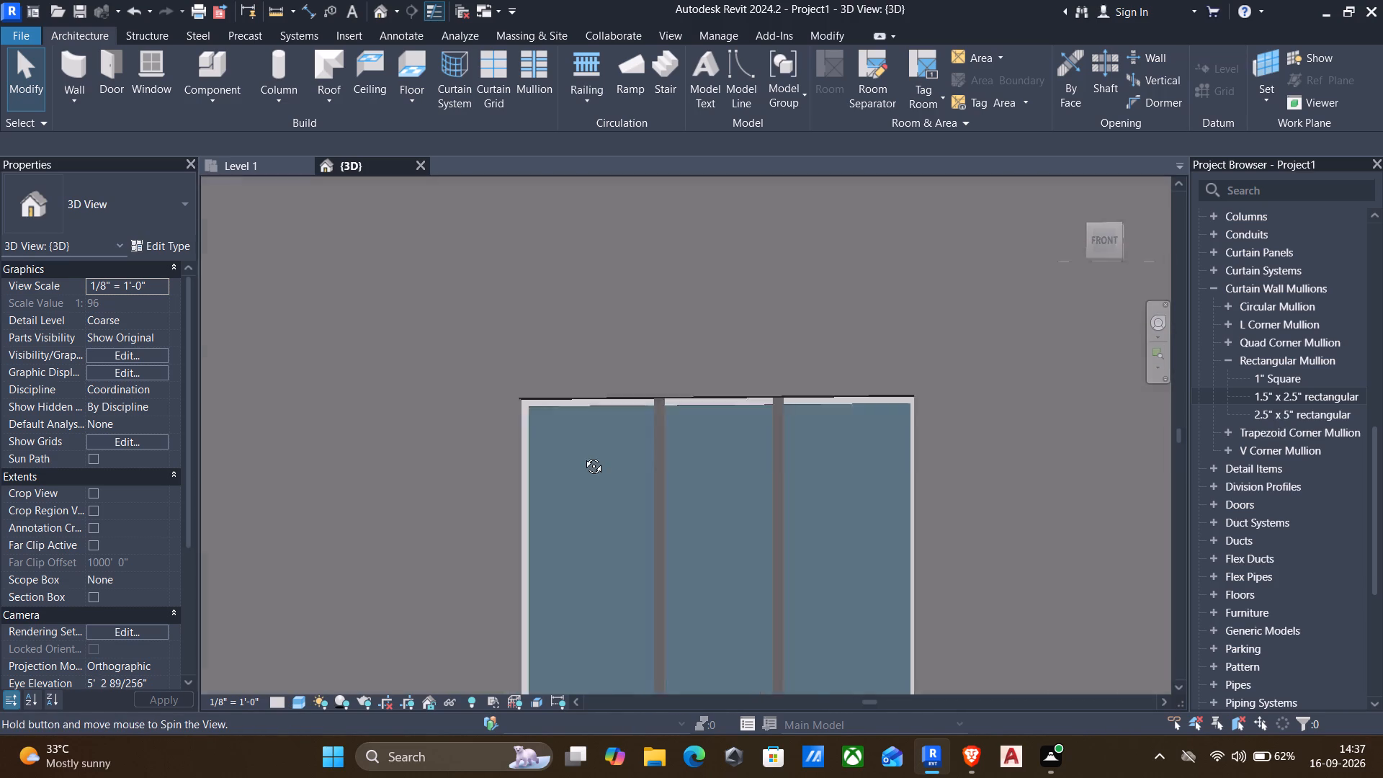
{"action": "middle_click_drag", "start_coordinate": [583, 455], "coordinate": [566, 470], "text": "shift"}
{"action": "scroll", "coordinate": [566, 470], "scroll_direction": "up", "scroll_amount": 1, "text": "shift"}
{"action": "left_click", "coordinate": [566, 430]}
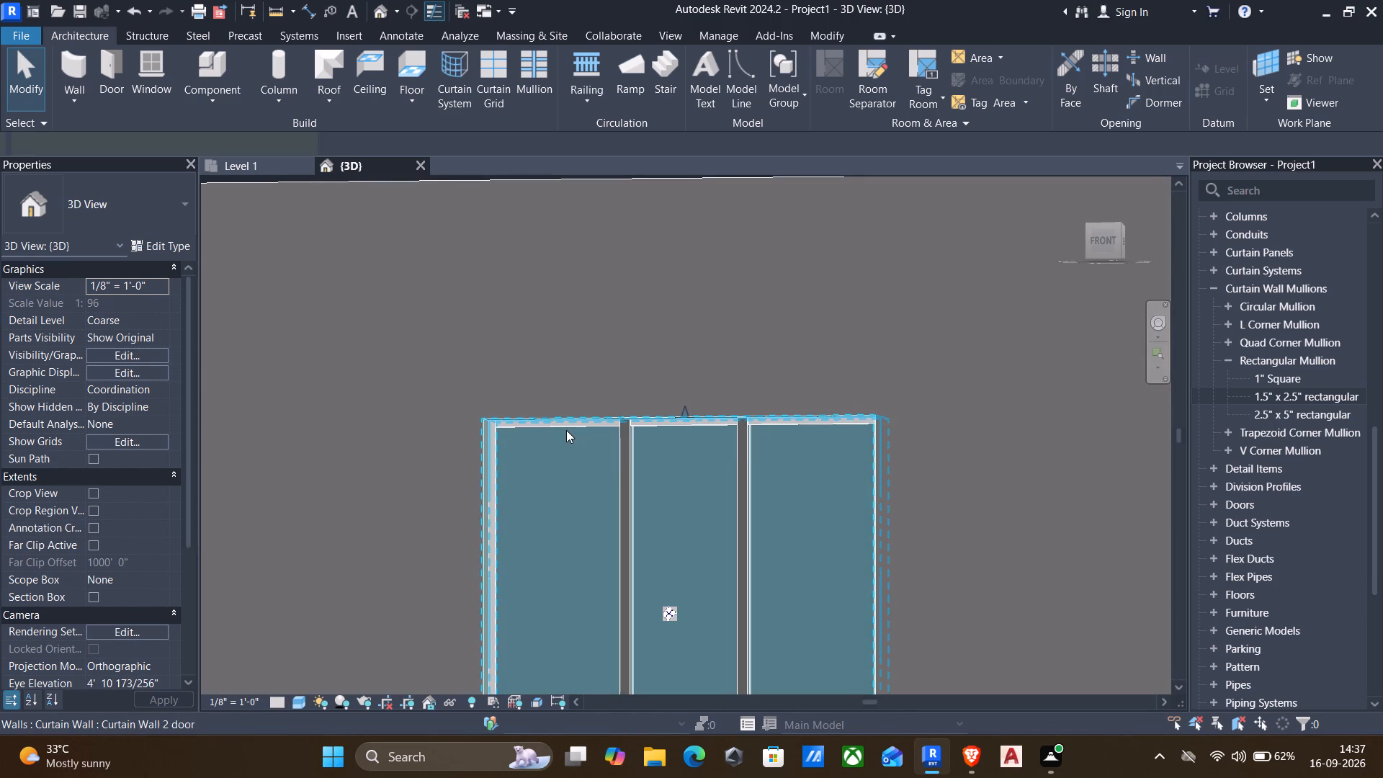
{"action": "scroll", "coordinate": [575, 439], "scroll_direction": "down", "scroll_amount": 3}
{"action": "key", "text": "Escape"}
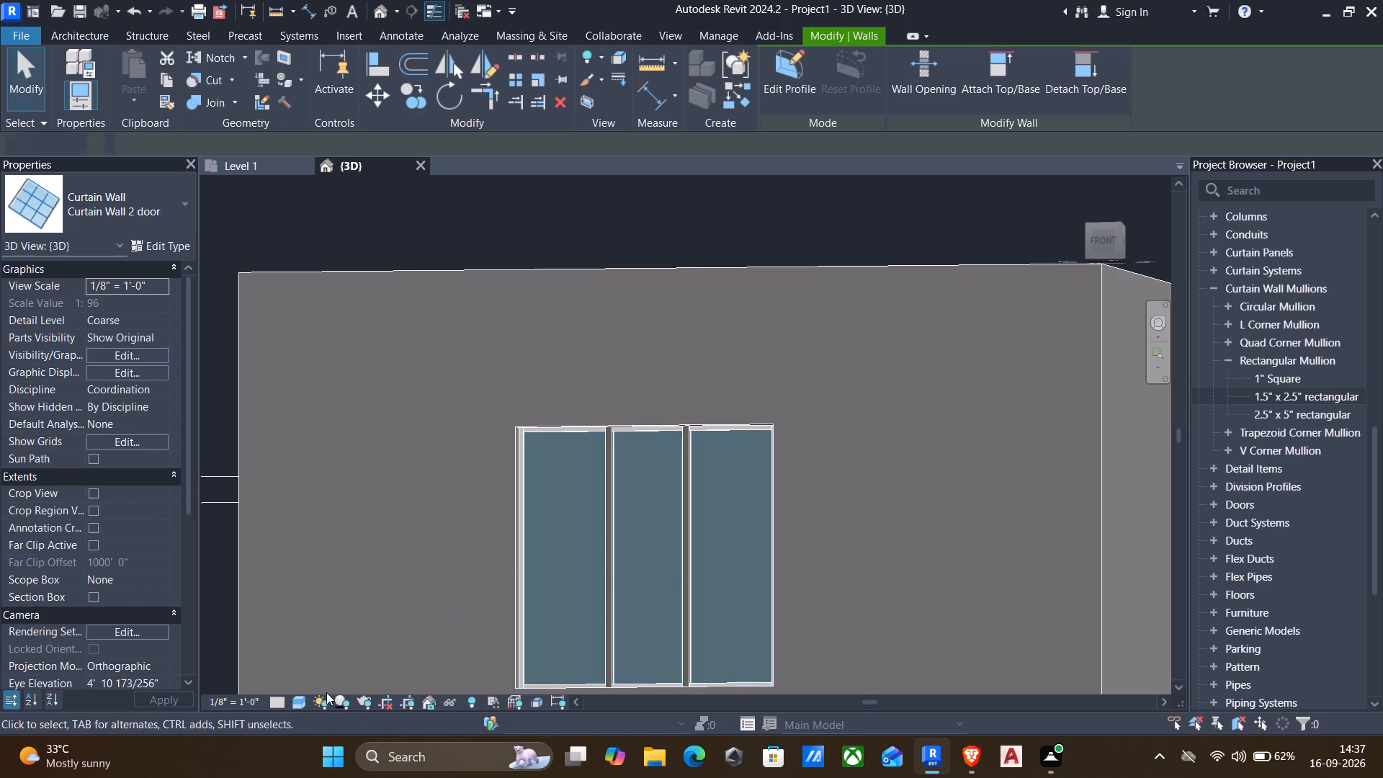
Set the 3D view's visual style to Realistic and orbit to an angled view of the three-panel window.
{"action": "left_click", "coordinate": [297, 699]}
{"action": "left_click", "coordinate": [309, 688]}
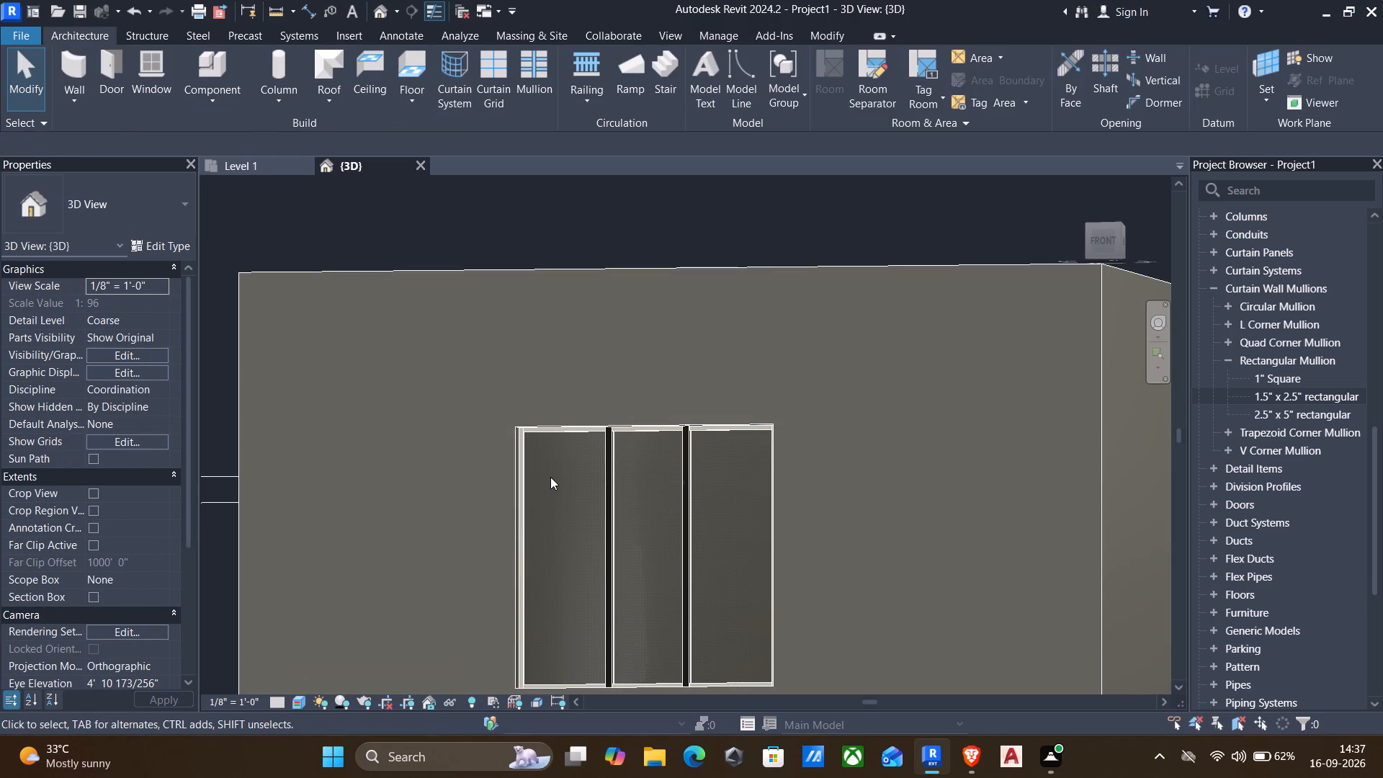
{"action": "middle_click_drag", "start_coordinate": [532, 488], "coordinate": [489, 517], "text": "shift"}
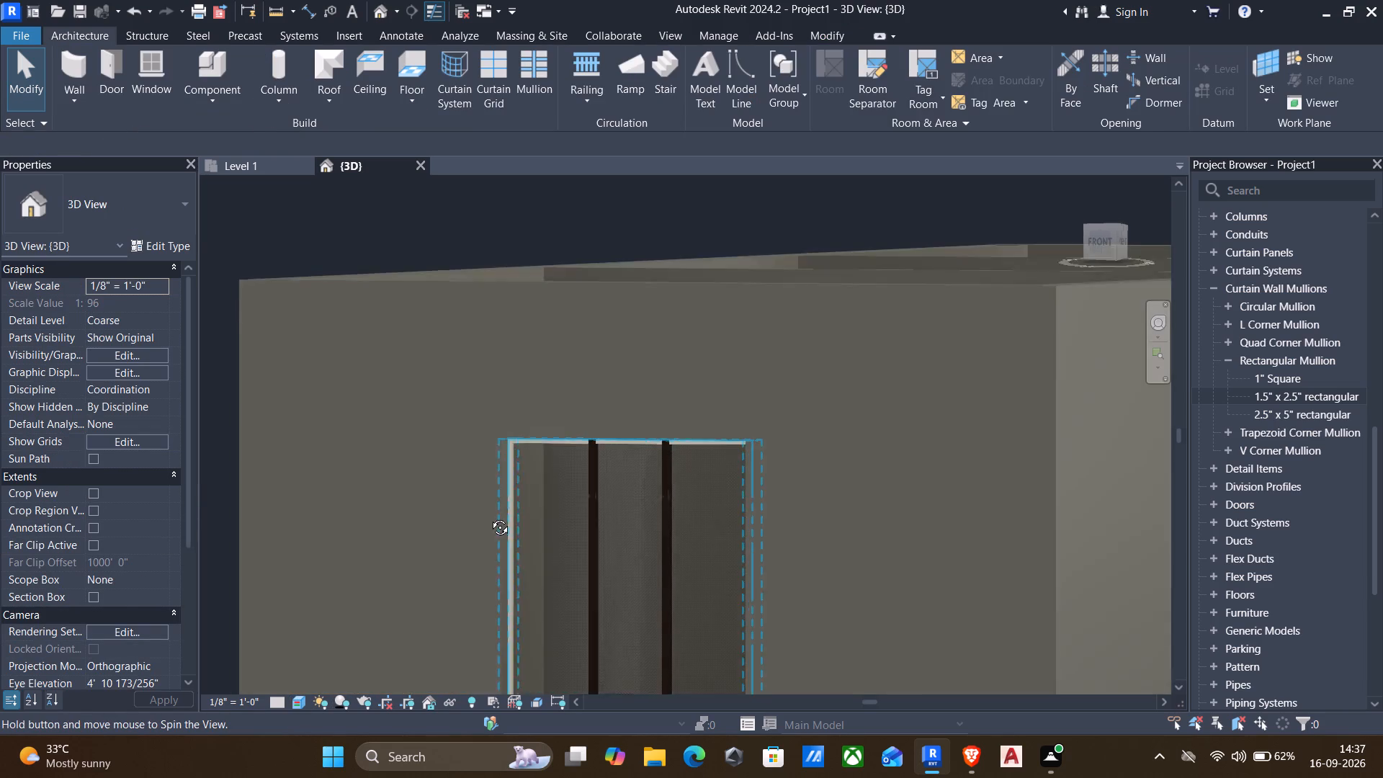
{"action": "middle_click_drag", "start_coordinate": [489, 517], "coordinate": [457, 539], "text": "shift"}
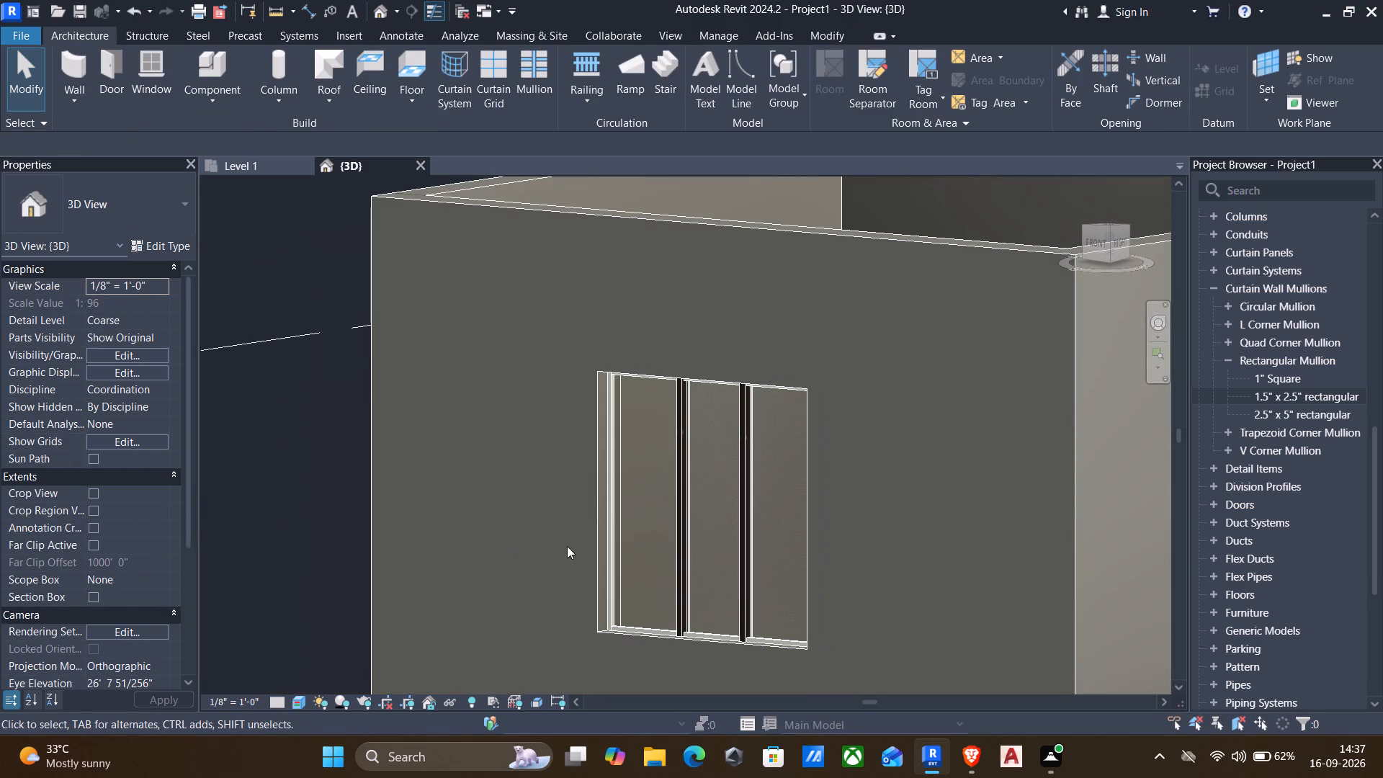
Check the window's edge mullion and the type properties of the 1" Square and 2.5" x 5" rectangular mullion types.
{"action": "left_click", "coordinate": [609, 547]}
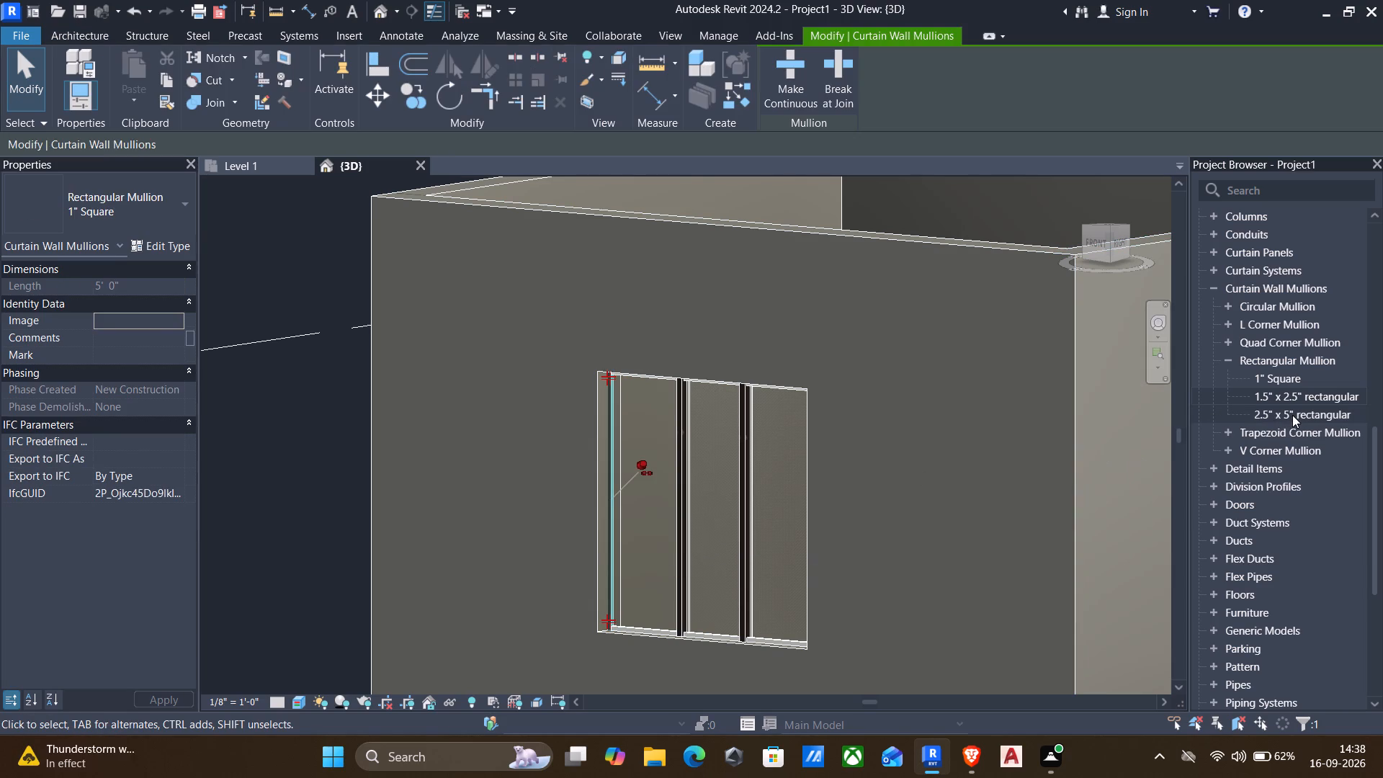
{"action": "double_click", "coordinate": [1271, 380]}
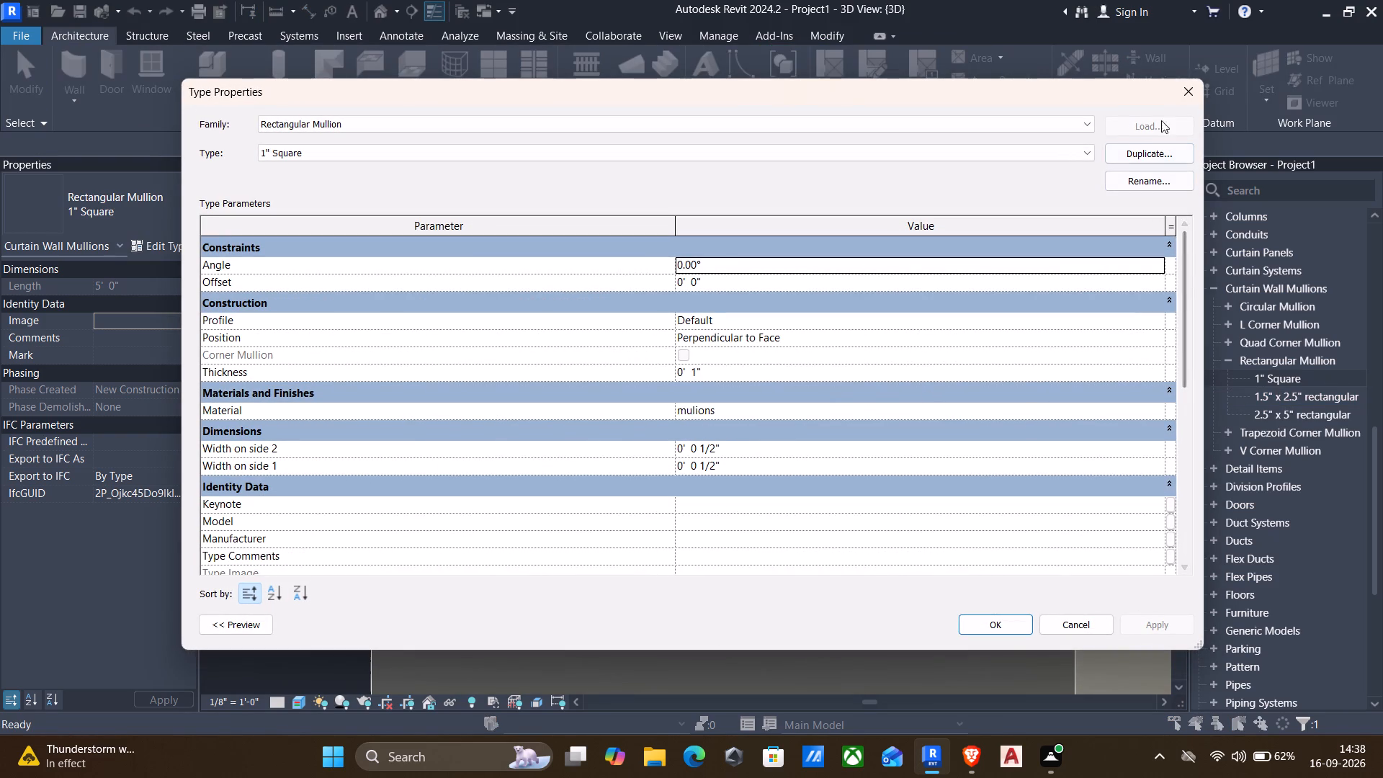
{"action": "left_click", "coordinate": [1178, 81]}
{"action": "double_click", "coordinate": [1286, 418]}
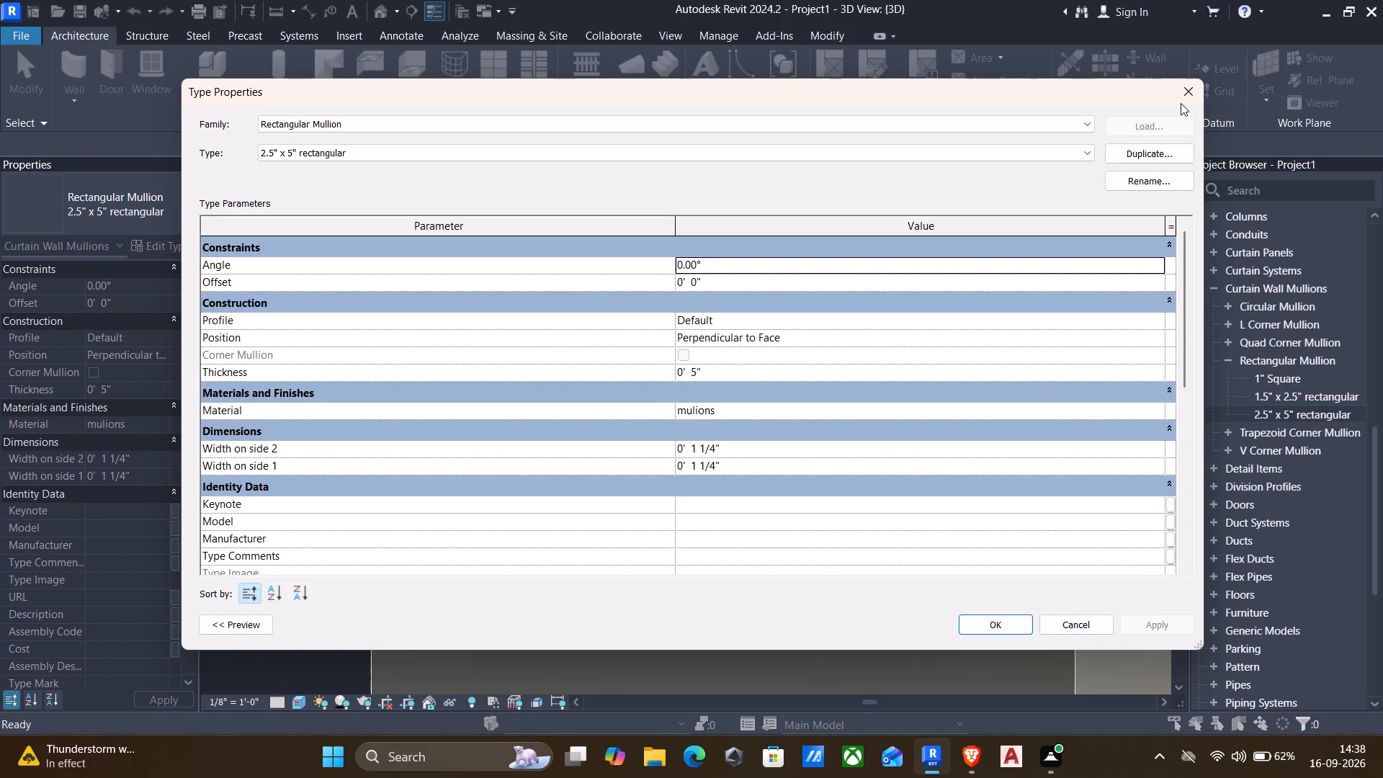
{"action": "left_click", "coordinate": [1181, 82]}
{"action": "scroll", "coordinate": [671, 511], "scroll_direction": "down", "scroll_amount": 2}
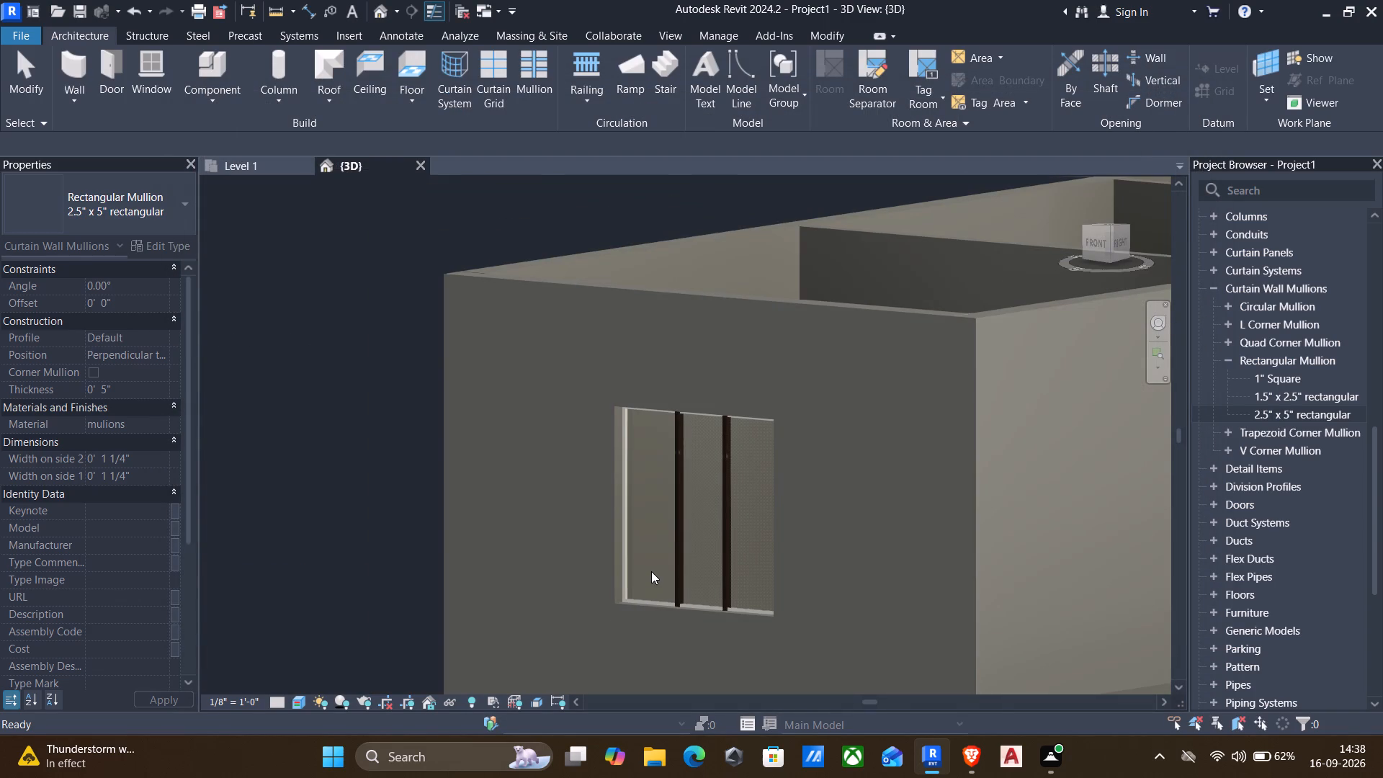
Examine the edge mullions of the three-panel and two-panel front curtain-wall windows, close up and with the whole building.
{"action": "middle_click_drag", "start_coordinate": [599, 587], "coordinate": [647, 569], "text": "shift"}
{"action": "scroll", "coordinate": [667, 576], "scroll_direction": "down", "scroll_amount": 3}
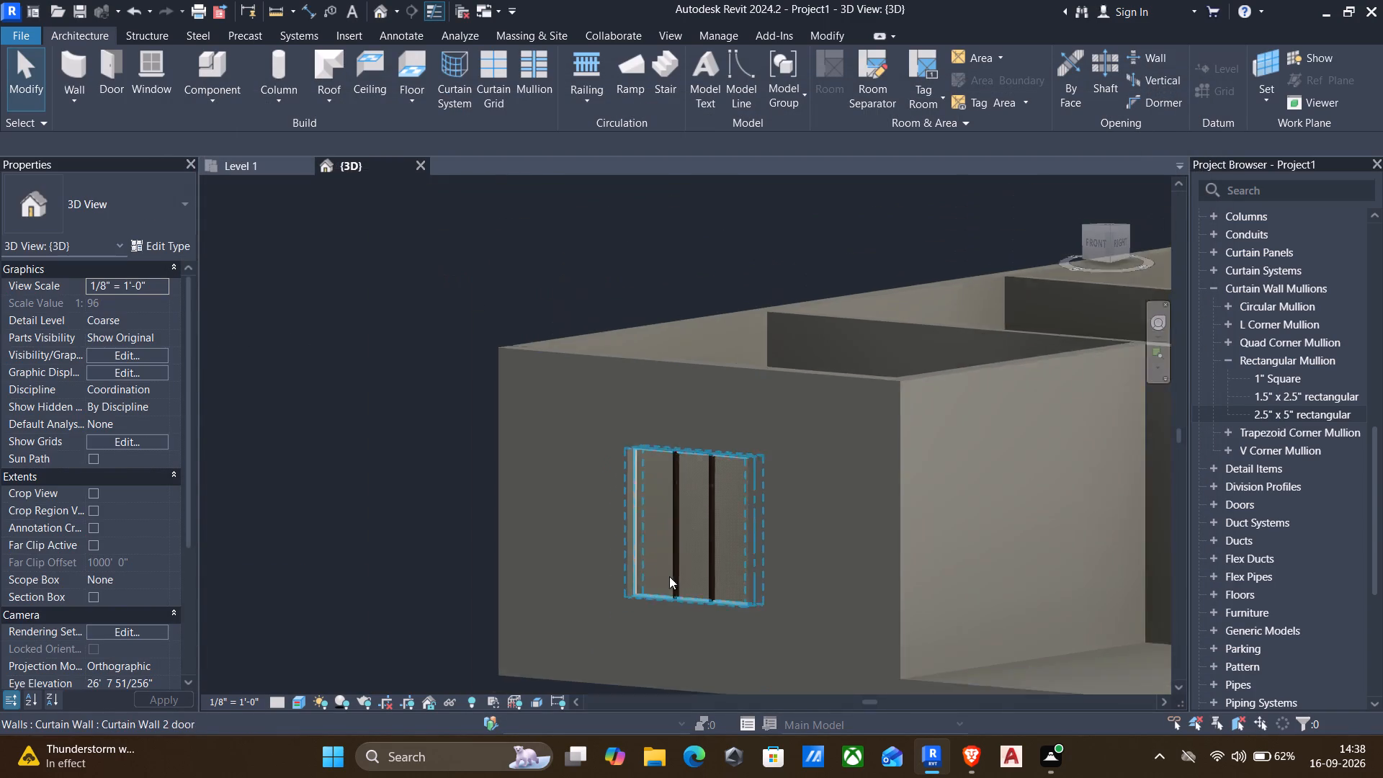
{"action": "scroll", "coordinate": [867, 581], "scroll_direction": "down", "scroll_amount": 1}
{"action": "middle_click_drag", "start_coordinate": [999, 565], "coordinate": [867, 560]}
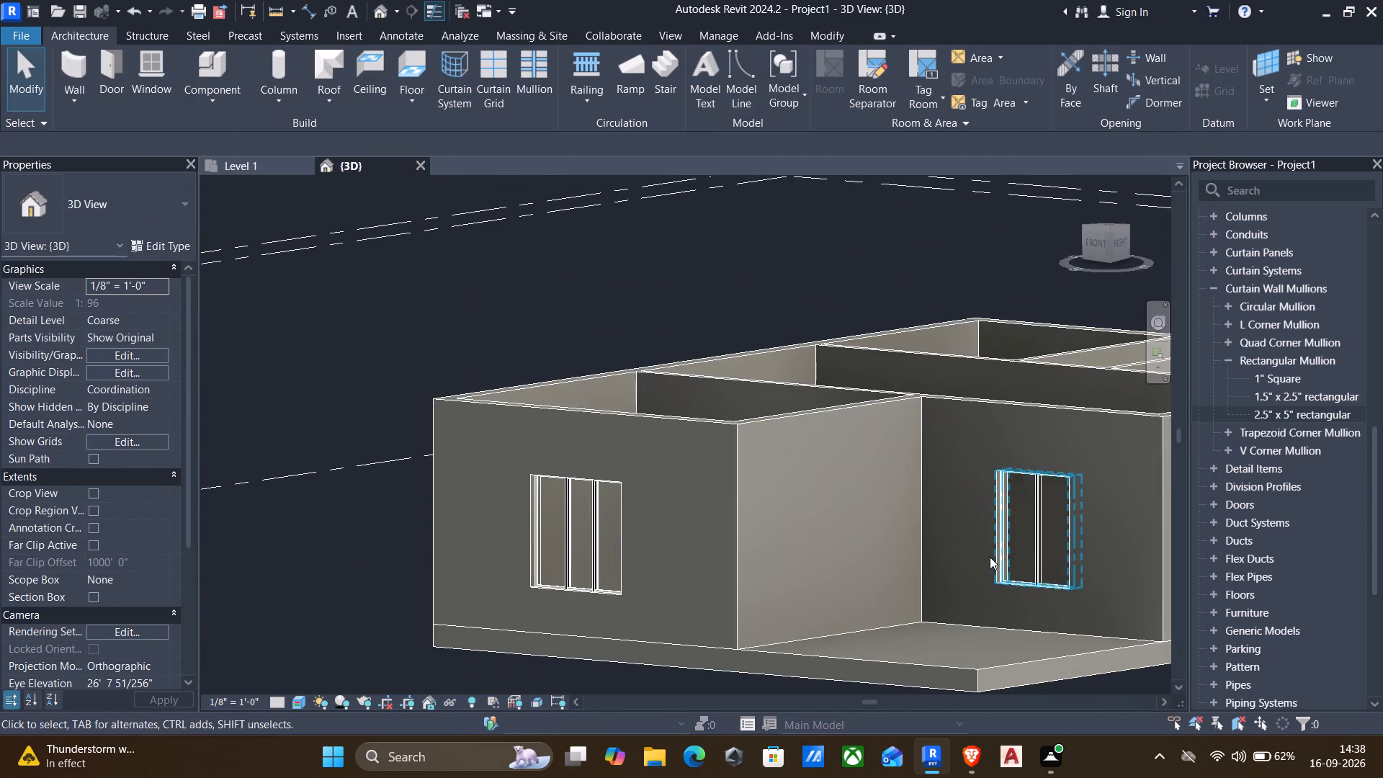
{"action": "scroll", "coordinate": [993, 557], "scroll_direction": "up", "scroll_amount": 8}
{"action": "left_click", "coordinate": [1009, 579]}
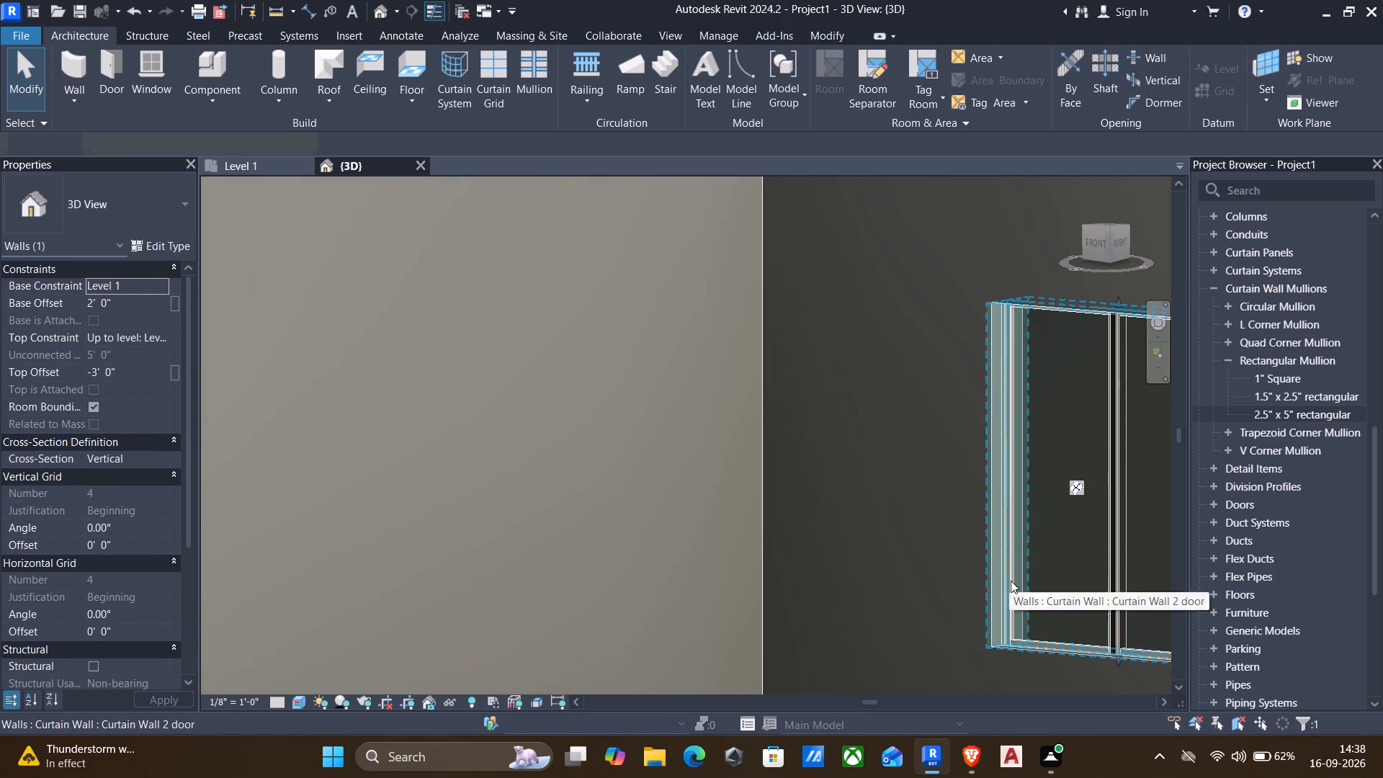
{"action": "scroll", "coordinate": [1016, 583], "scroll_direction": "down", "scroll_amount": 3}
{"action": "key", "text": "Escape"}
{"action": "middle_click_drag", "start_coordinate": [1001, 617], "coordinate": [923, 687]}
{"action": "scroll", "coordinate": [932, 641], "scroll_direction": "up", "scroll_amount": 7}
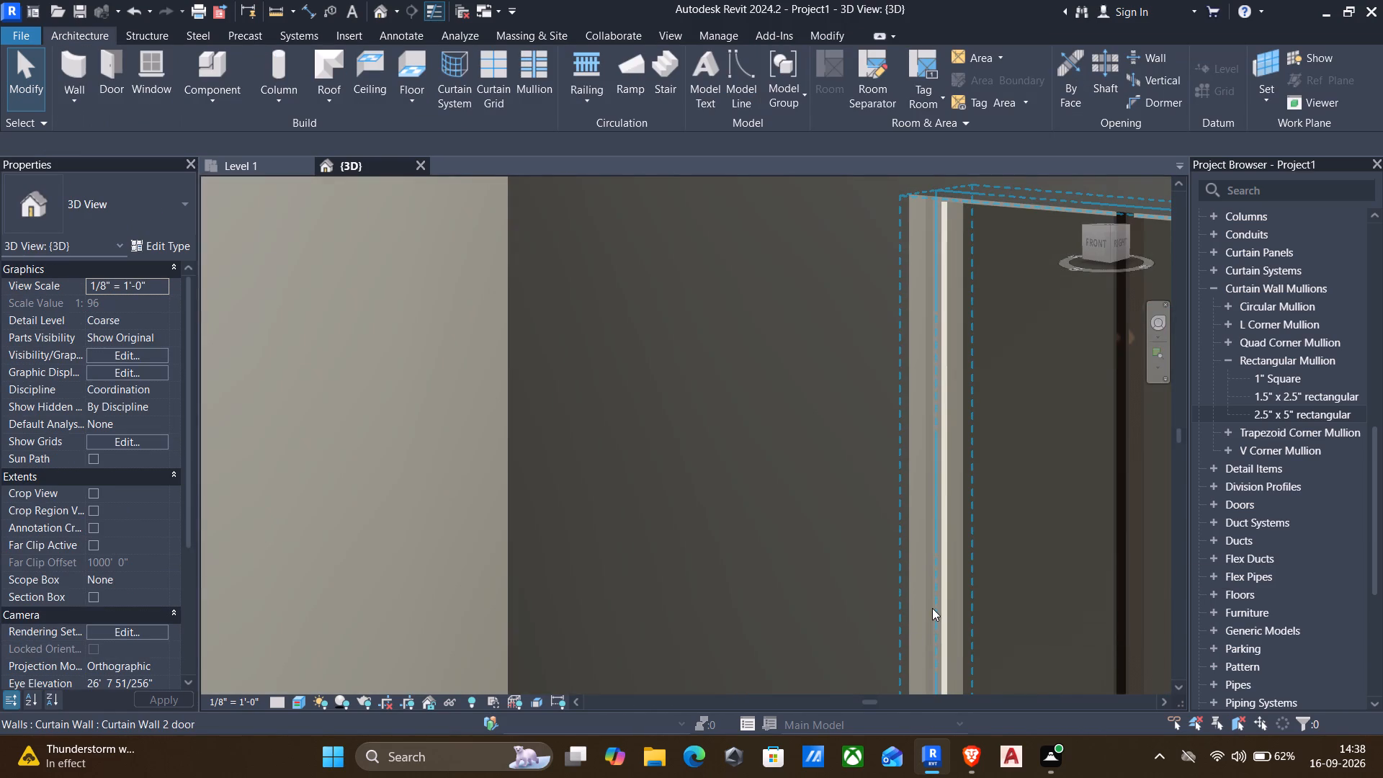
{"action": "left_click", "coordinate": [943, 245]}
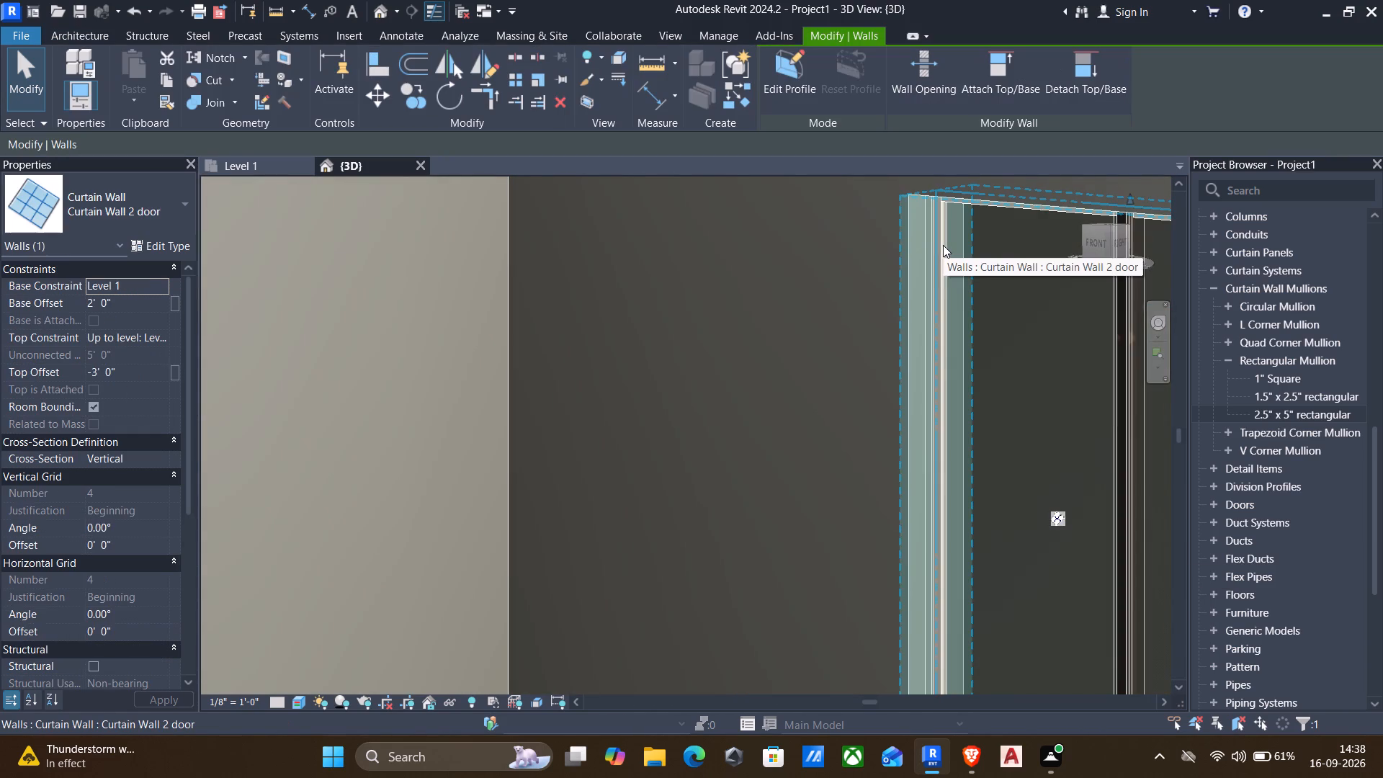
{"action": "scroll", "coordinate": [944, 274], "scroll_direction": "down", "scroll_amount": 3}
{"action": "scroll", "coordinate": [893, 357], "scroll_direction": "down", "scroll_amount": 3}
{"action": "scroll", "coordinate": [893, 505], "scroll_direction": "down", "scroll_amount": 4}
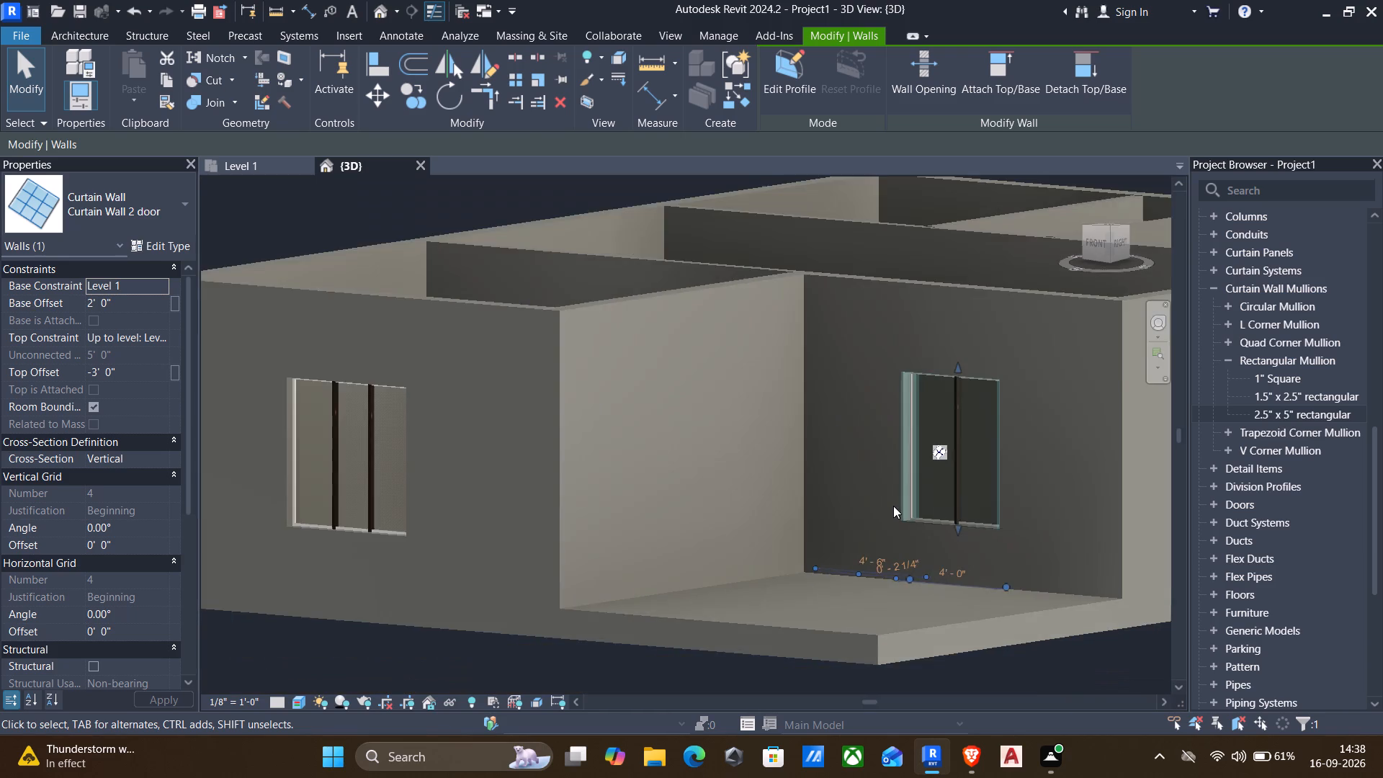
{"action": "scroll", "coordinate": [893, 506], "scroll_direction": "down", "scroll_amount": 3}
{"action": "key", "text": "Escape"}
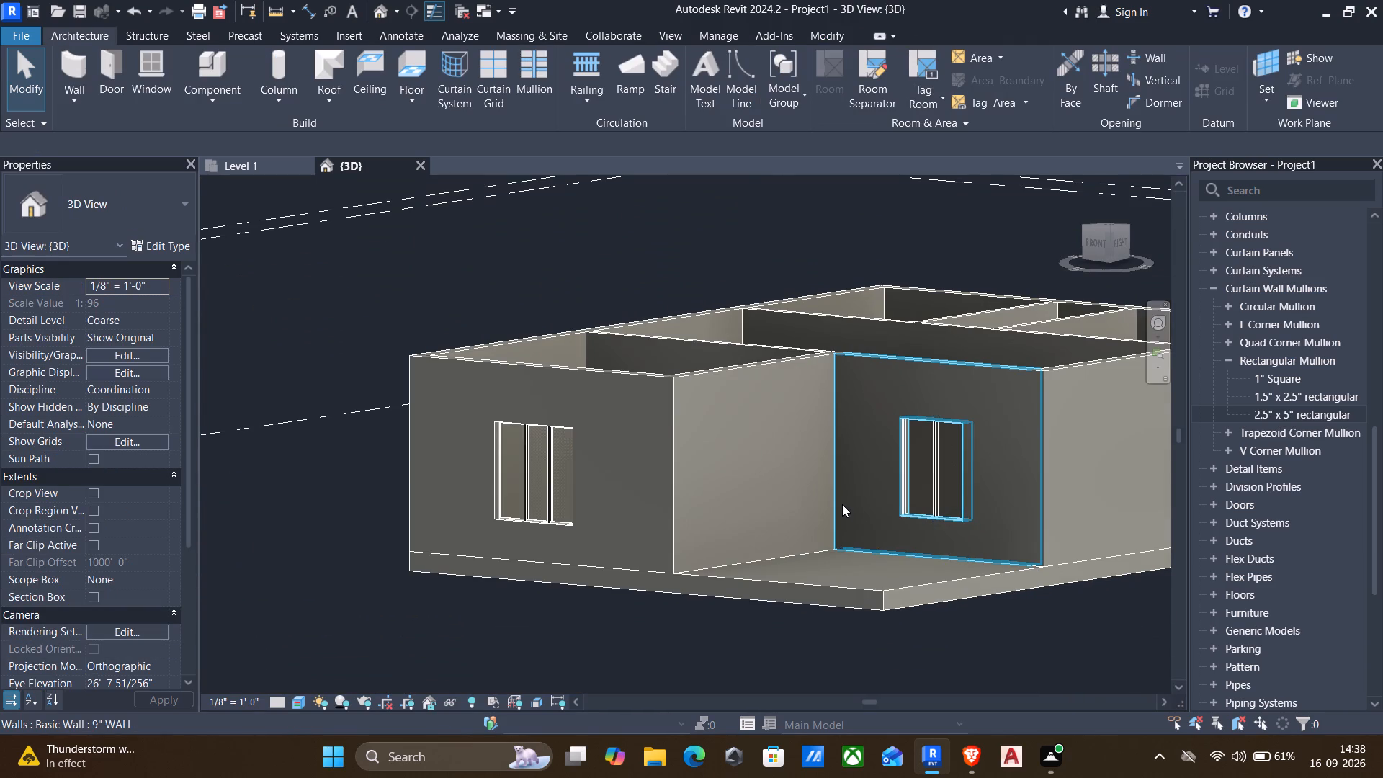
{"action": "scroll", "coordinate": [824, 518], "scroll_direction": "down", "scroll_amount": 2}
{"action": "middle_click_drag", "start_coordinate": [807, 546], "coordinate": [892, 555], "text": "shift"}
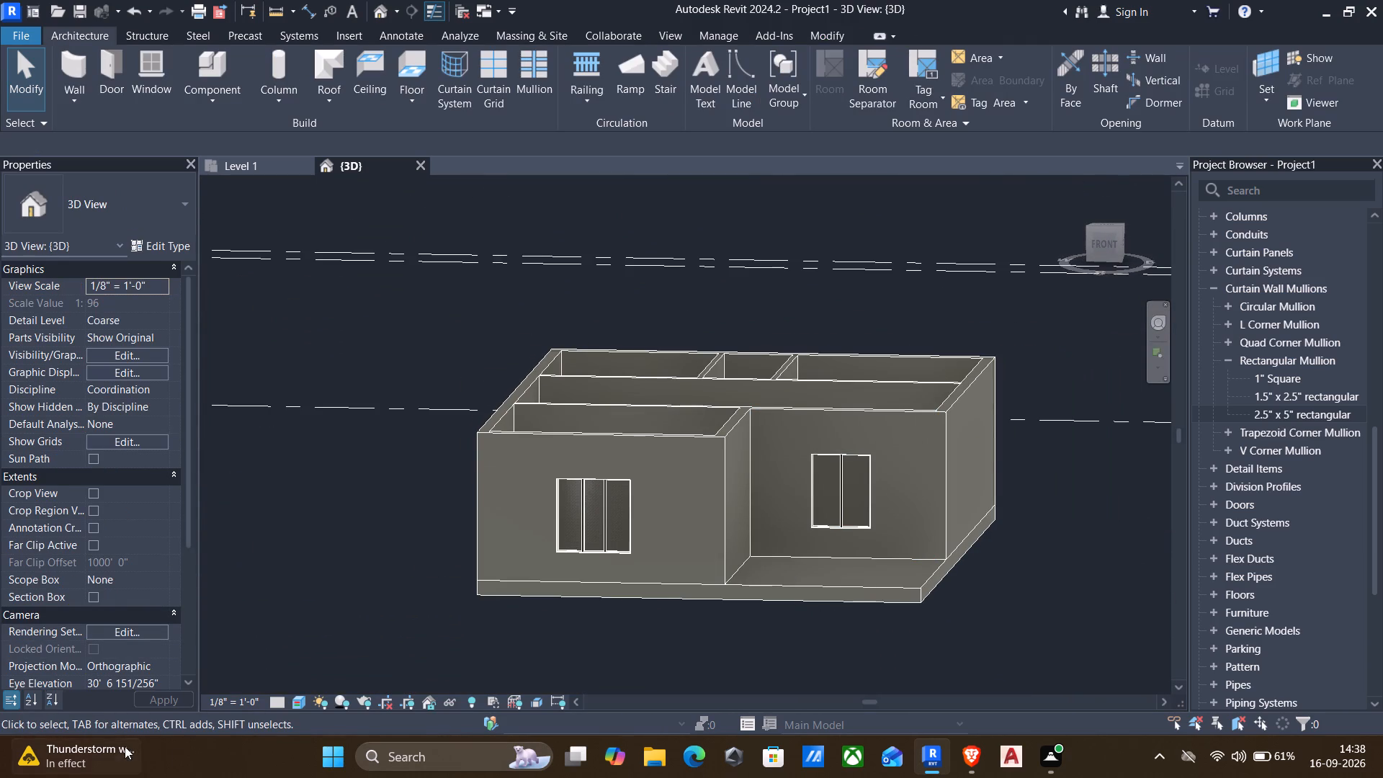
Set the 3D view's visual style to Shaded.
{"action": "left_click", "coordinate": [300, 701]}
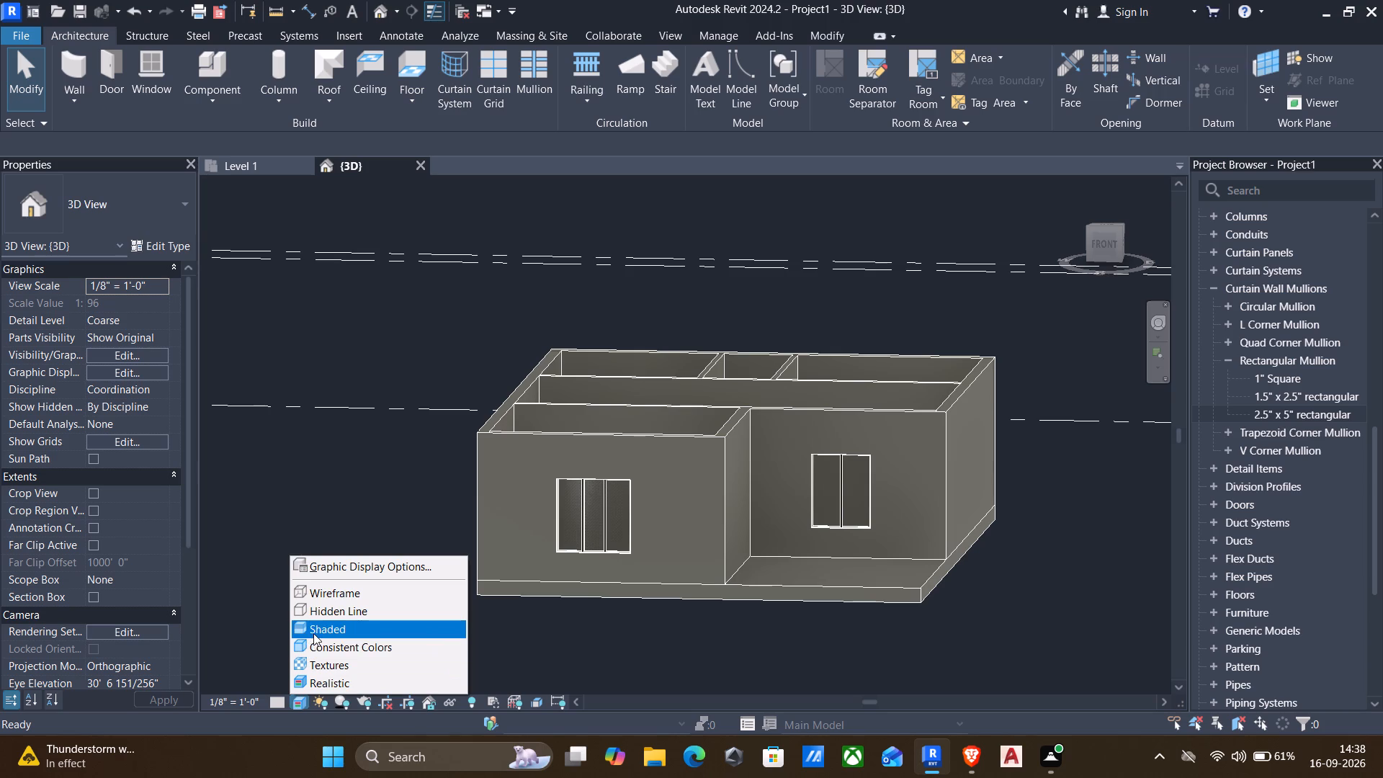
{"action": "left_click", "coordinate": [313, 632]}
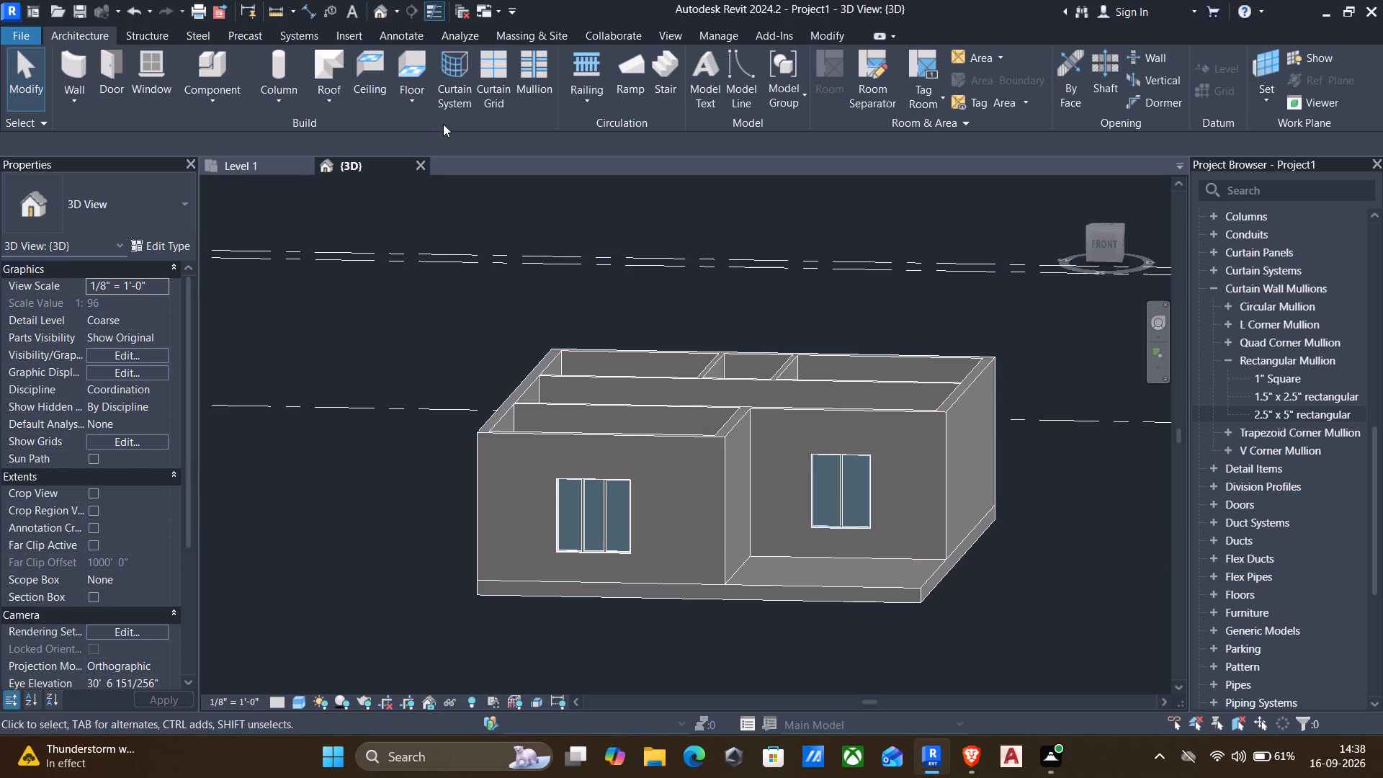
In the Level 1 floor plan, start placing a door and open the Residential door folder for loading a family.
{"action": "left_click", "coordinate": [255, 162]}
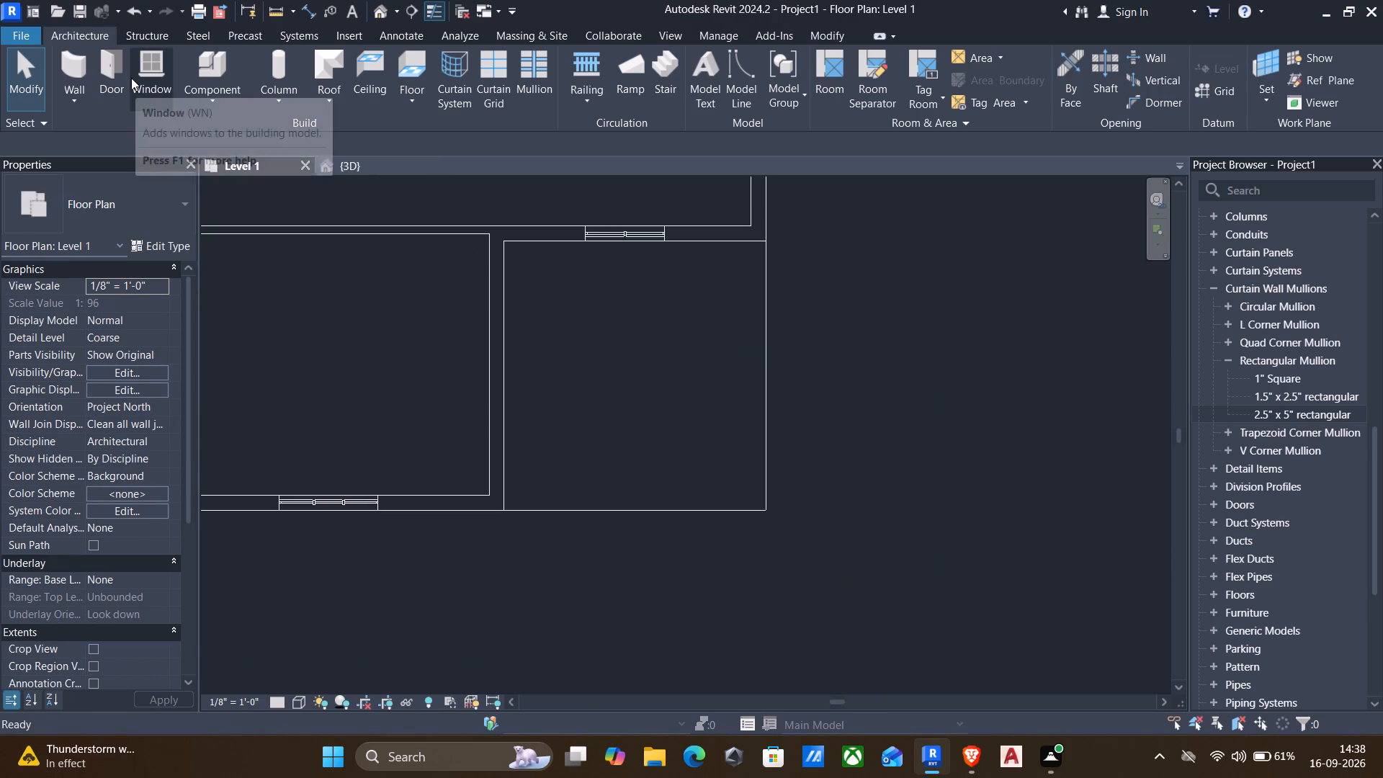
{"action": "left_click", "coordinate": [109, 59]}
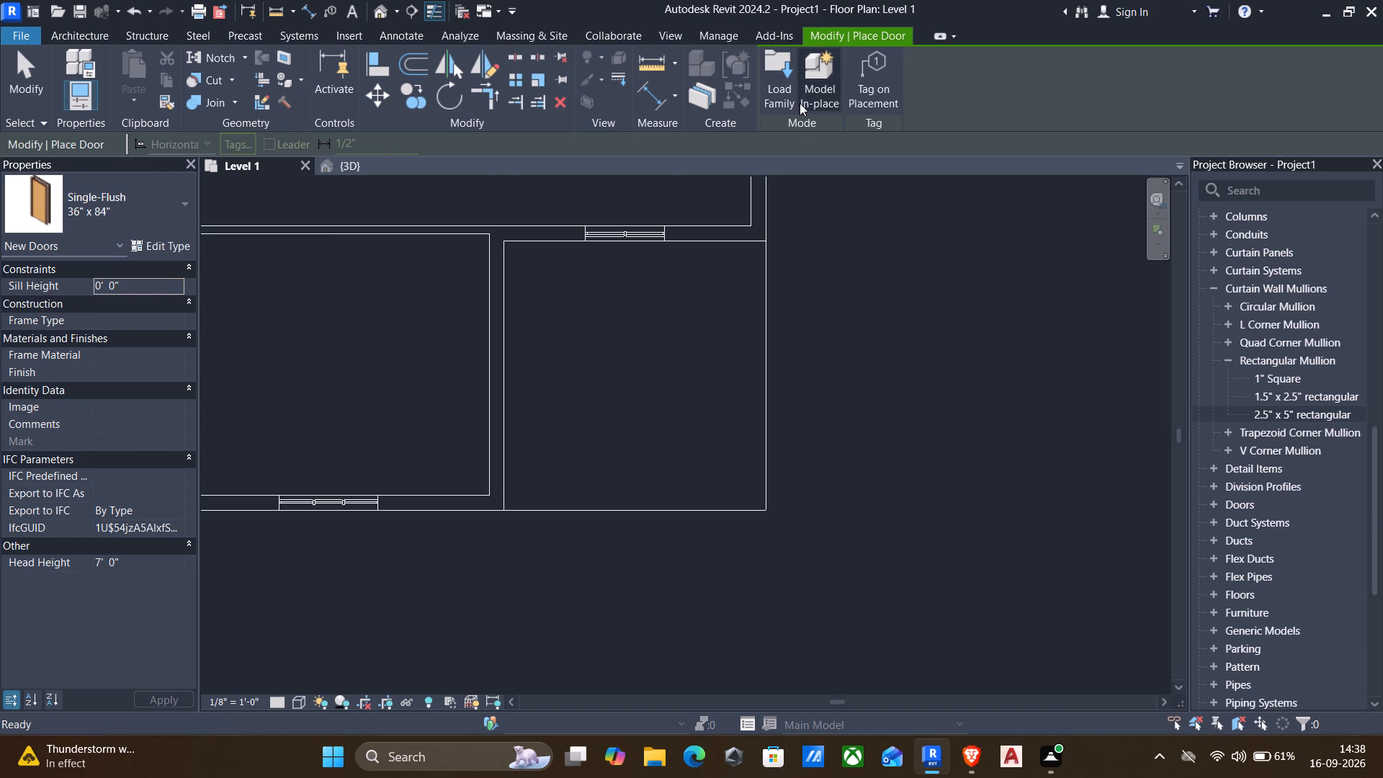
{"action": "left_click", "coordinate": [789, 83]}
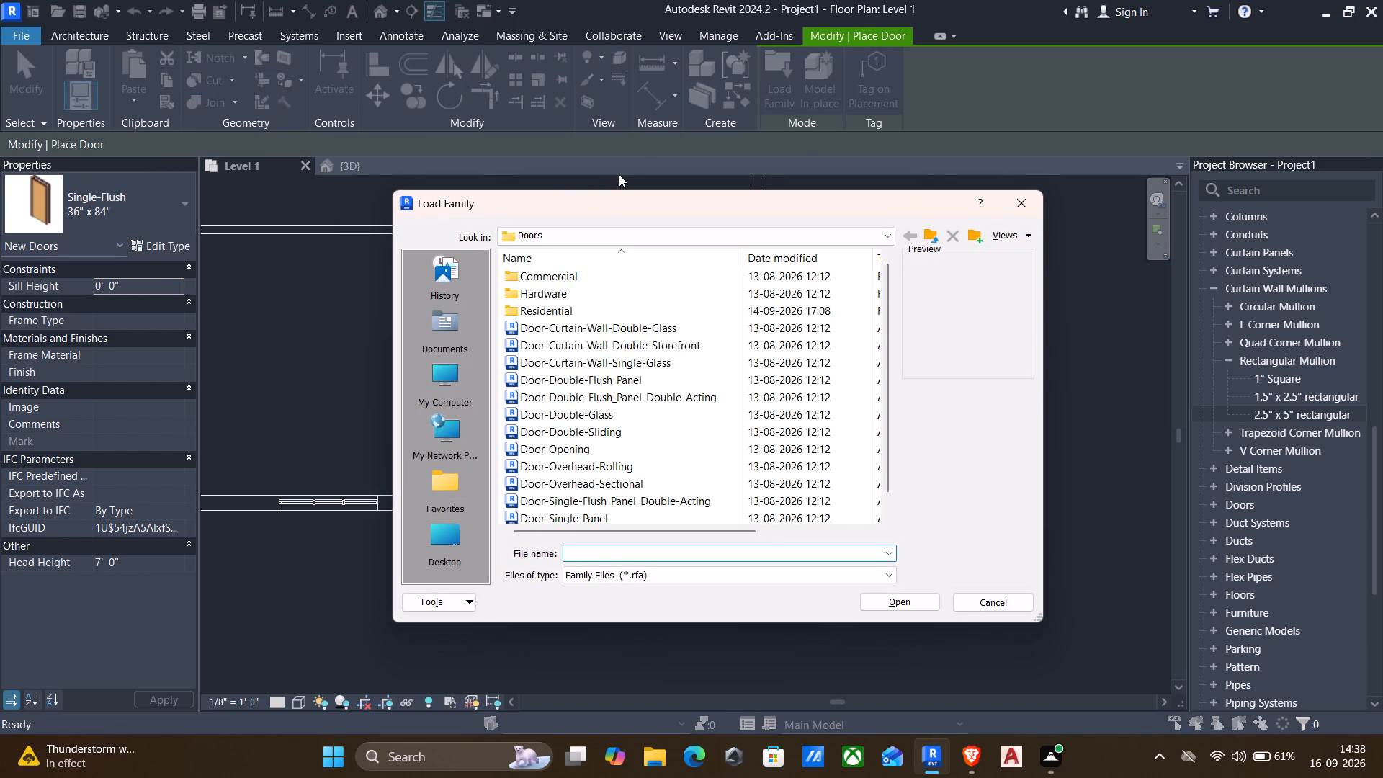
{"action": "double_click", "coordinate": [516, 311]}
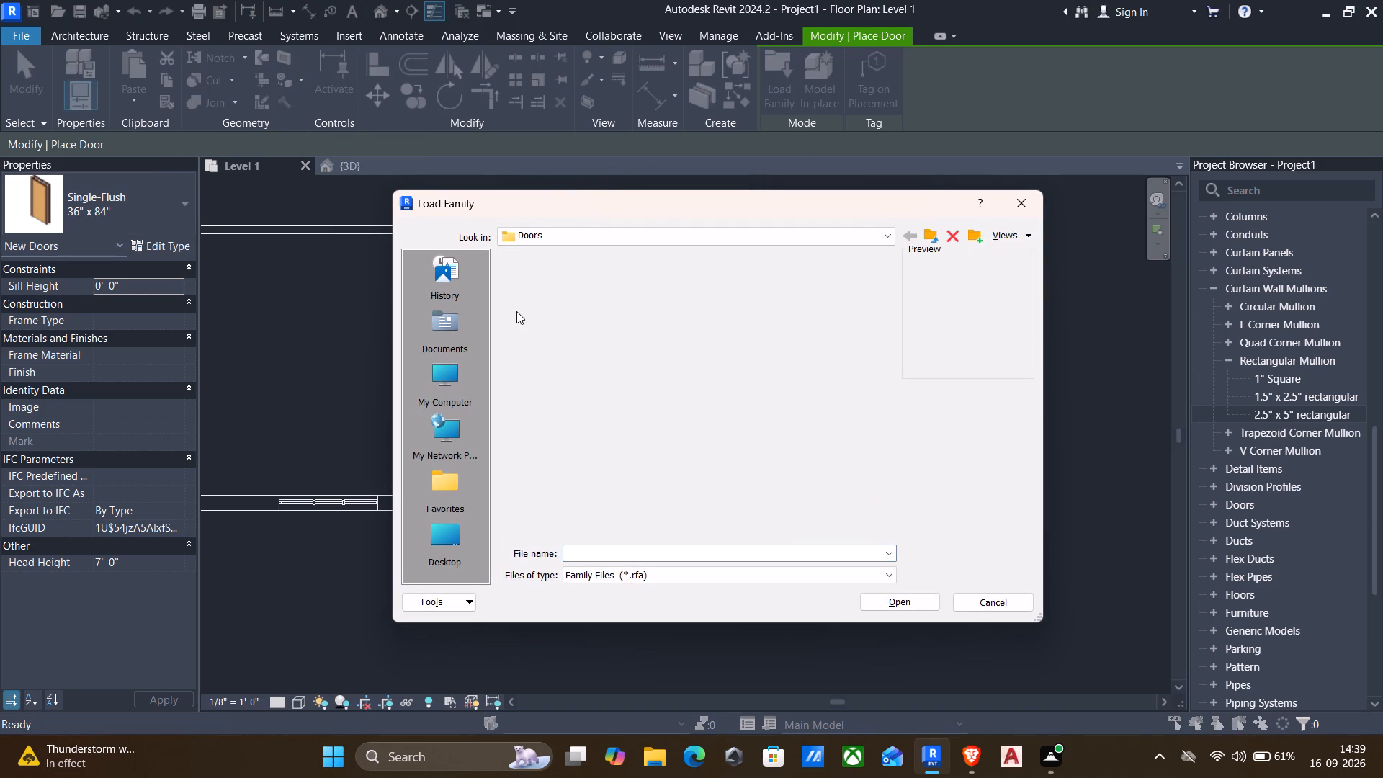
{"action": "left_click", "coordinate": [556, 287]}
{"action": "left_click", "coordinate": [554, 281]}
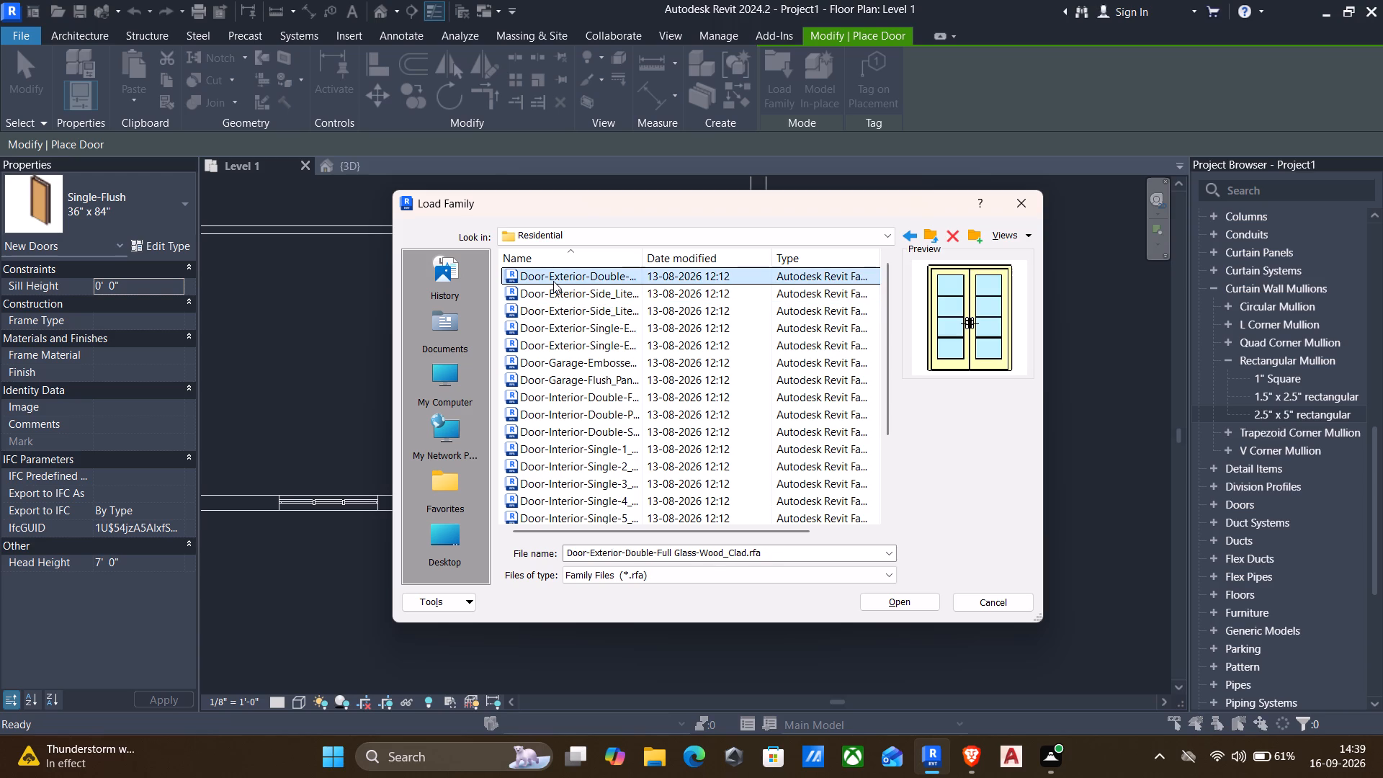
Browse the previews of the Residential exterior, garage and interior door families to compare designs.
{"action": "key", "text": "Down"}
{"action": "key", "text": "Down"}
{"action": "key", "text": "Down"}
{"action": "key", "text": "Down"}
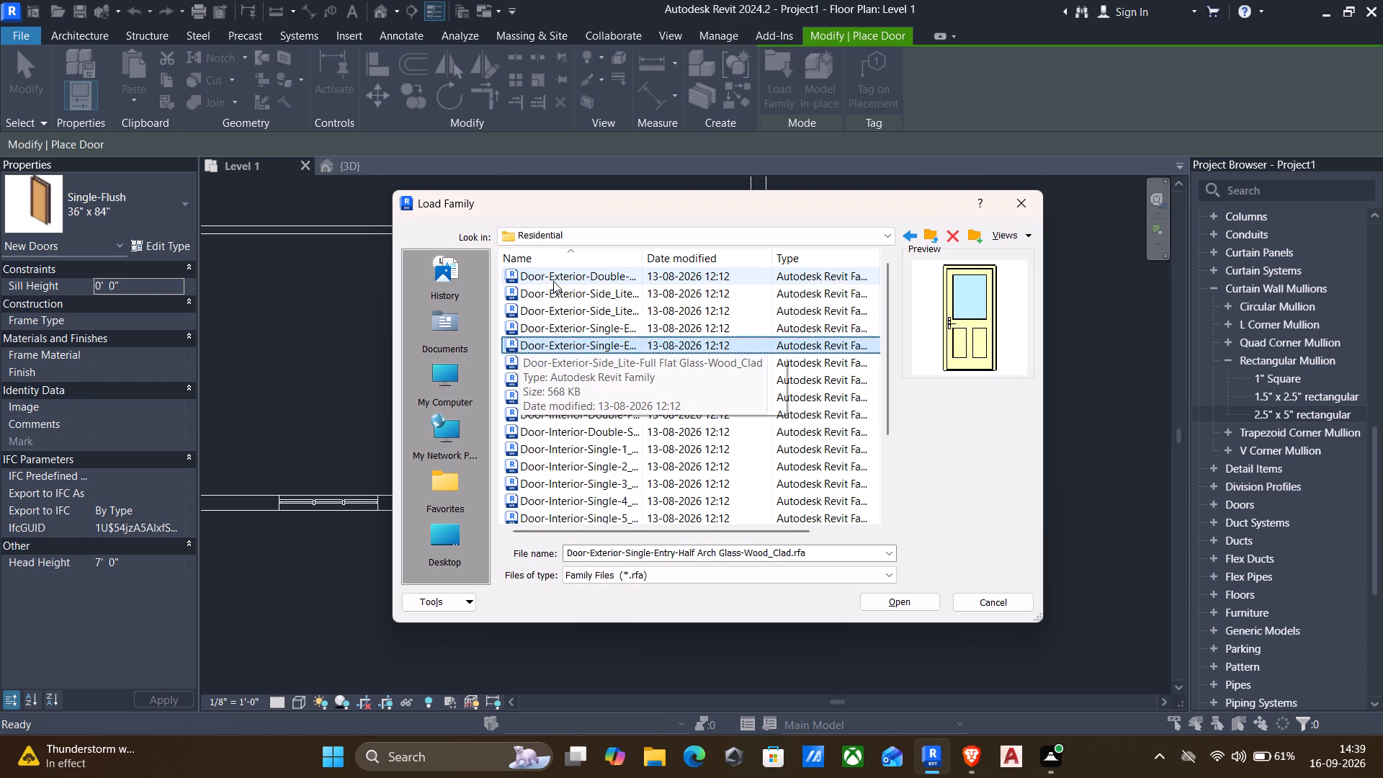
{"action": "key", "text": "Down"}
{"action": "key", "text": "Down"}
{"action": "key", "text": "Down"}
{"action": "key", "text": "Down"}
{"action": "key", "text": "Down"}
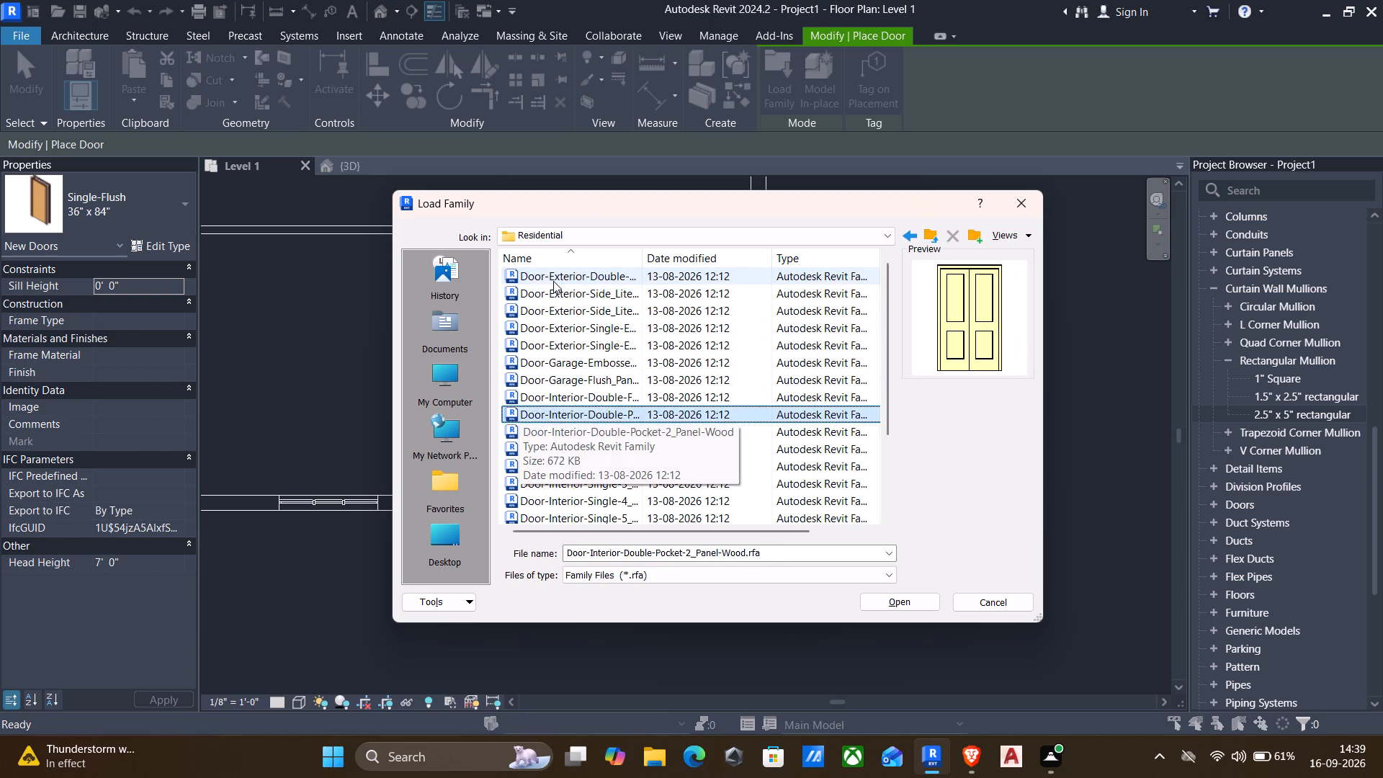
{"action": "key", "text": "Up"}
{"action": "key", "text": "Down"}
{"action": "key", "text": "Down"}
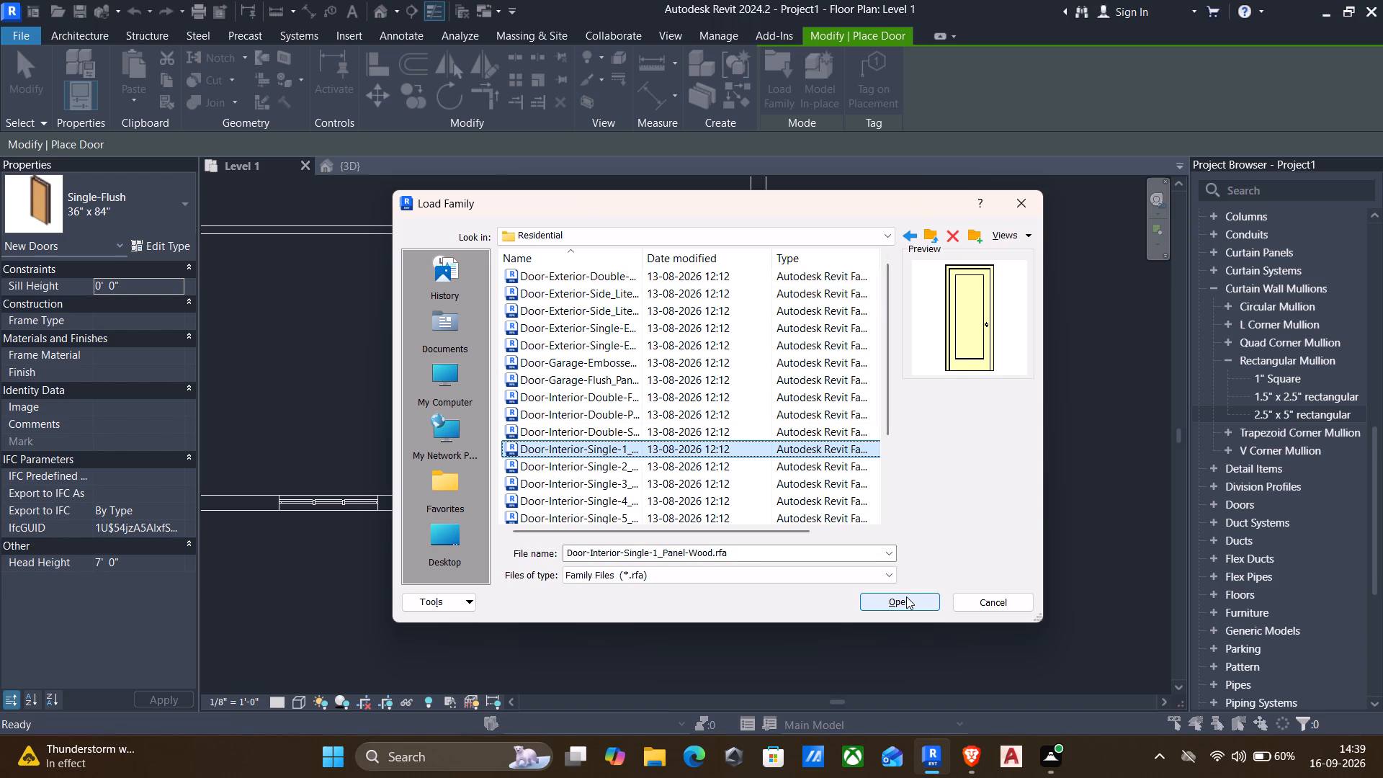
{"action": "key", "text": "Down"}
{"action": "key", "text": "Down"}
{"action": "key", "text": "Down"}
{"action": "key", "text": "Down"}
{"action": "key", "text": "Down"}
{"action": "key", "text": "Down"}
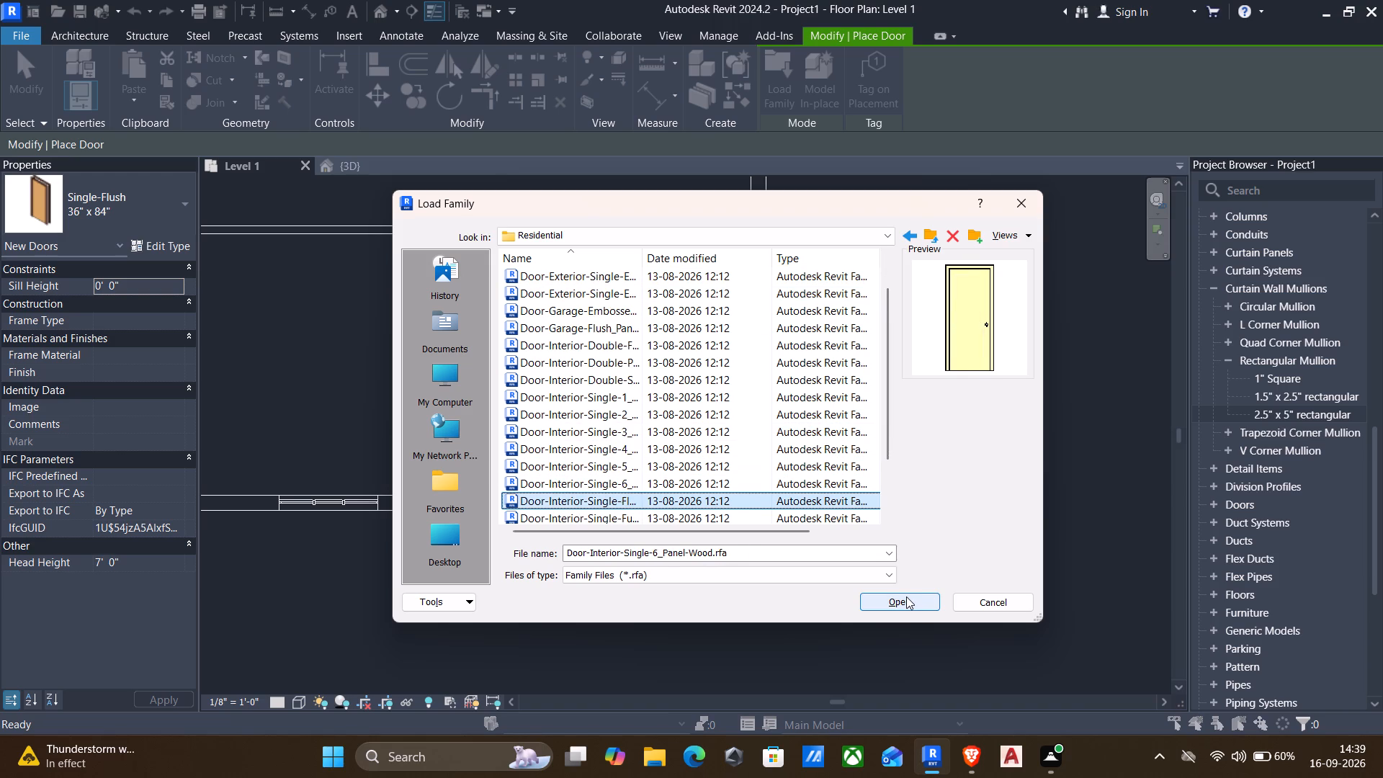
{"action": "key", "text": "Down"}
{"action": "key", "text": "Up"}
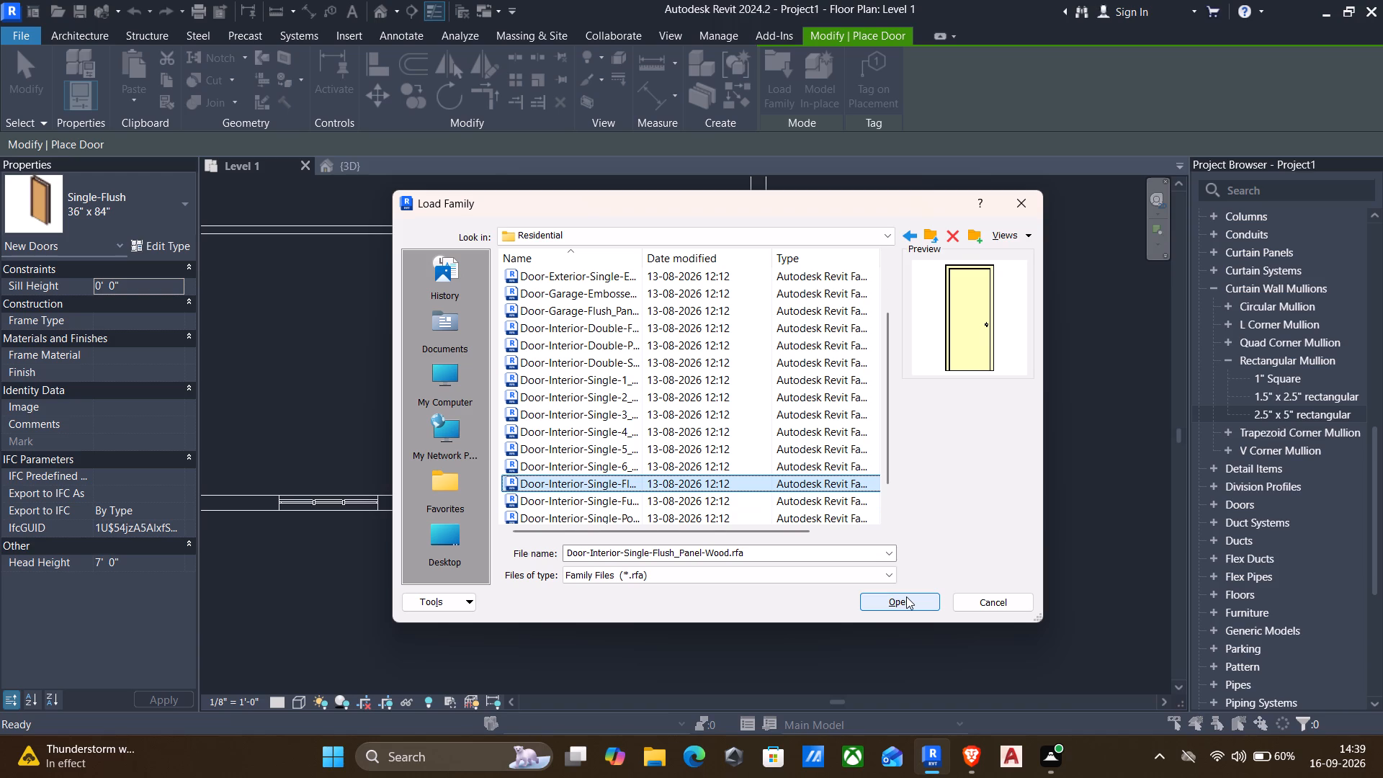
{"action": "key", "text": "Up"}
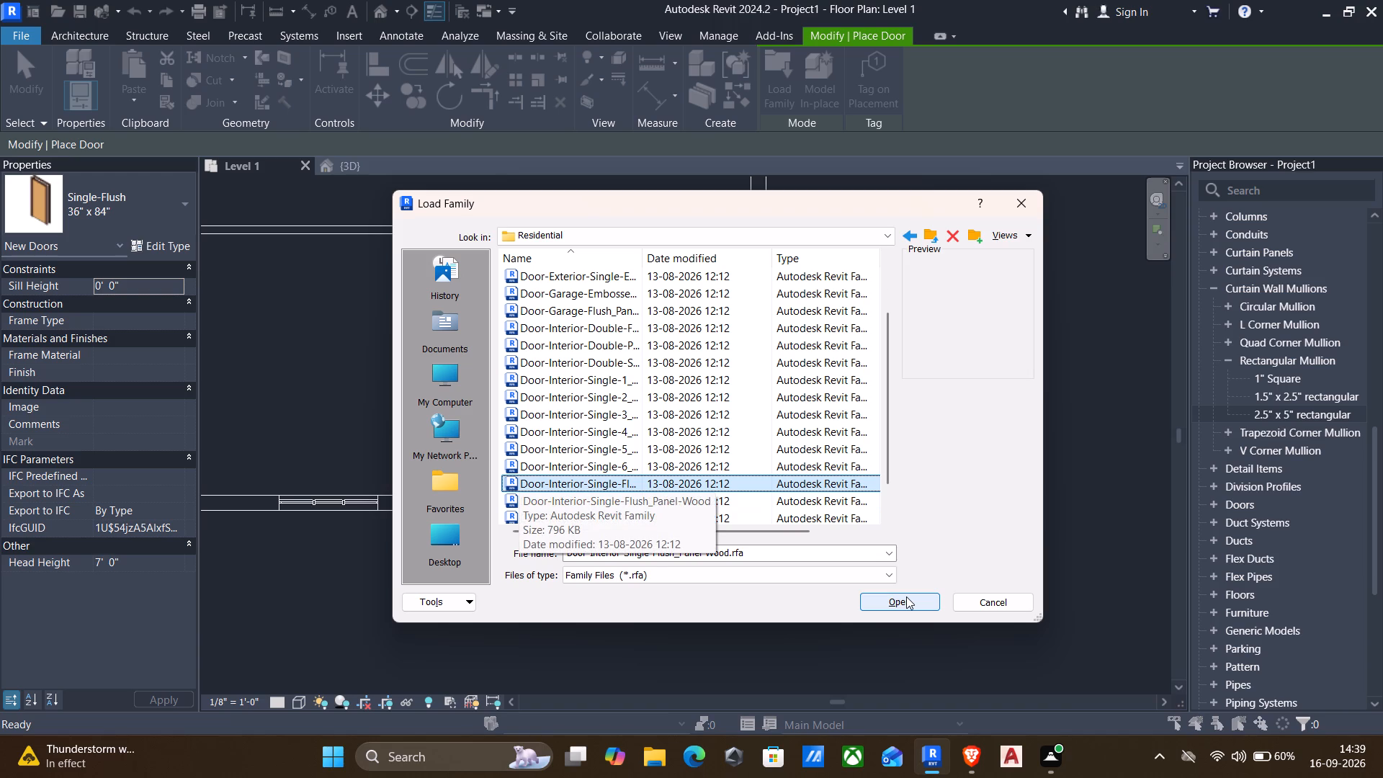
{"action": "key", "text": "Up"}
{"action": "key", "text": "Up"}
{"action": "key", "text": "Up"}
{"action": "key", "text": "Up"}
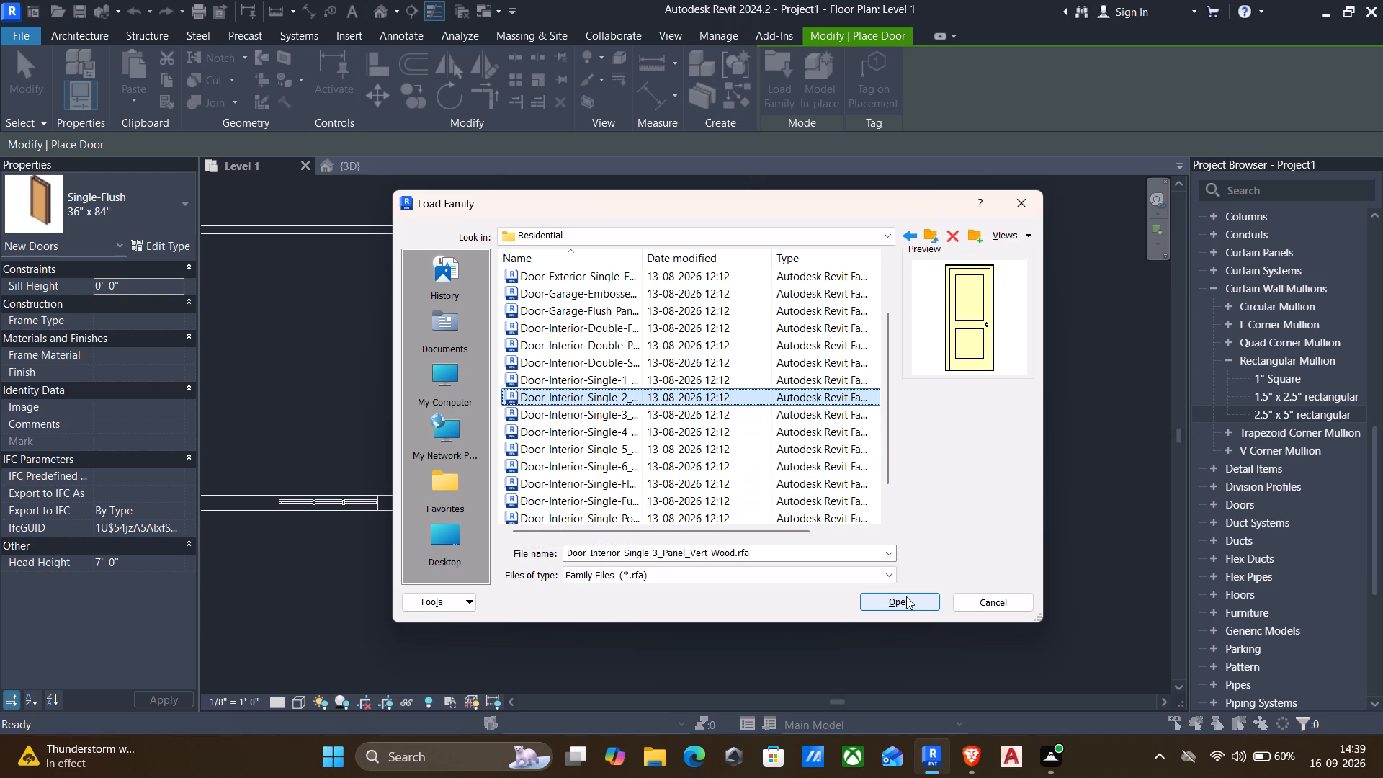
{"action": "key", "text": "Up"}
{"action": "key", "text": "Down"}
{"action": "key", "text": "Up"}
{"action": "key", "text": "Up"}
{"action": "key", "text": "Up"}
{"action": "key", "text": "Down"}
{"action": "key", "text": "Down"}
{"action": "key", "text": "Down"}
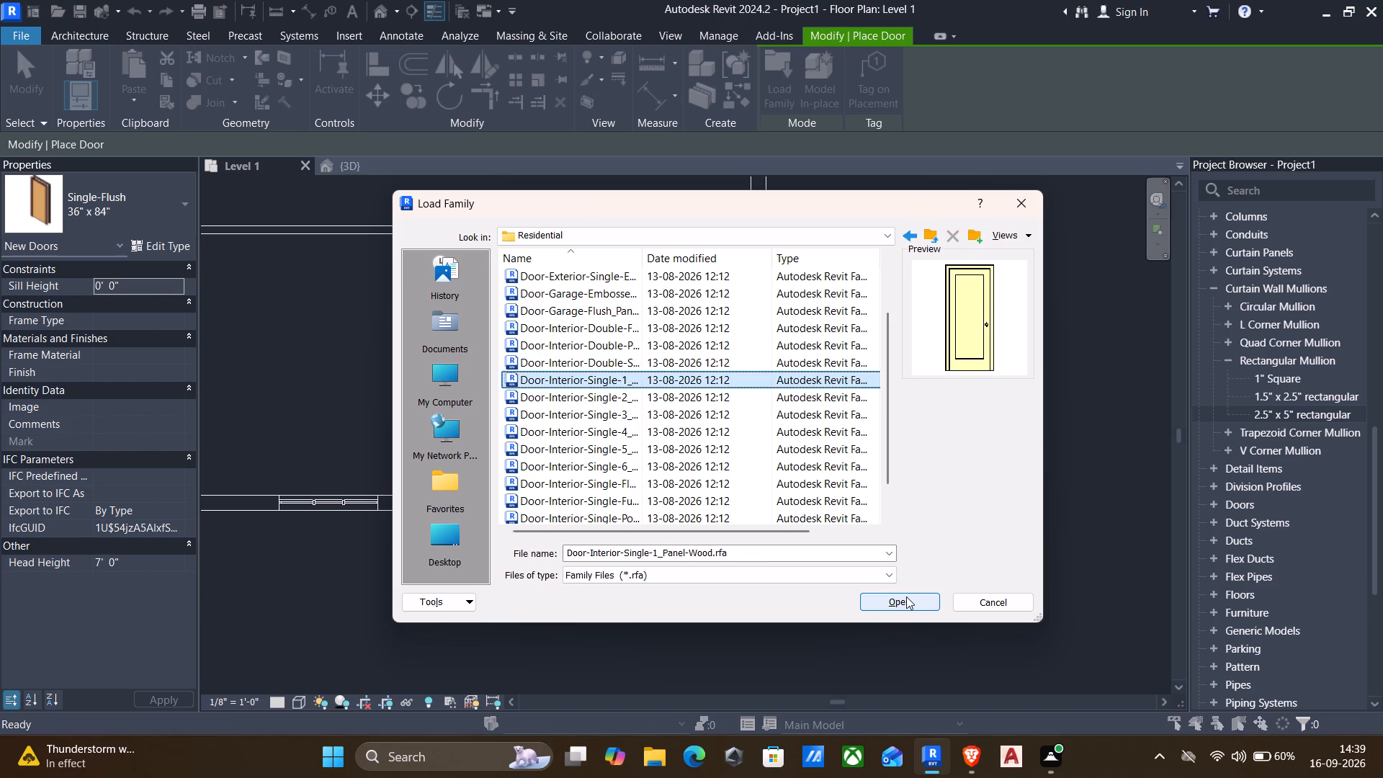
{"action": "key", "text": "Down"}
{"action": "key", "text": "Down"}
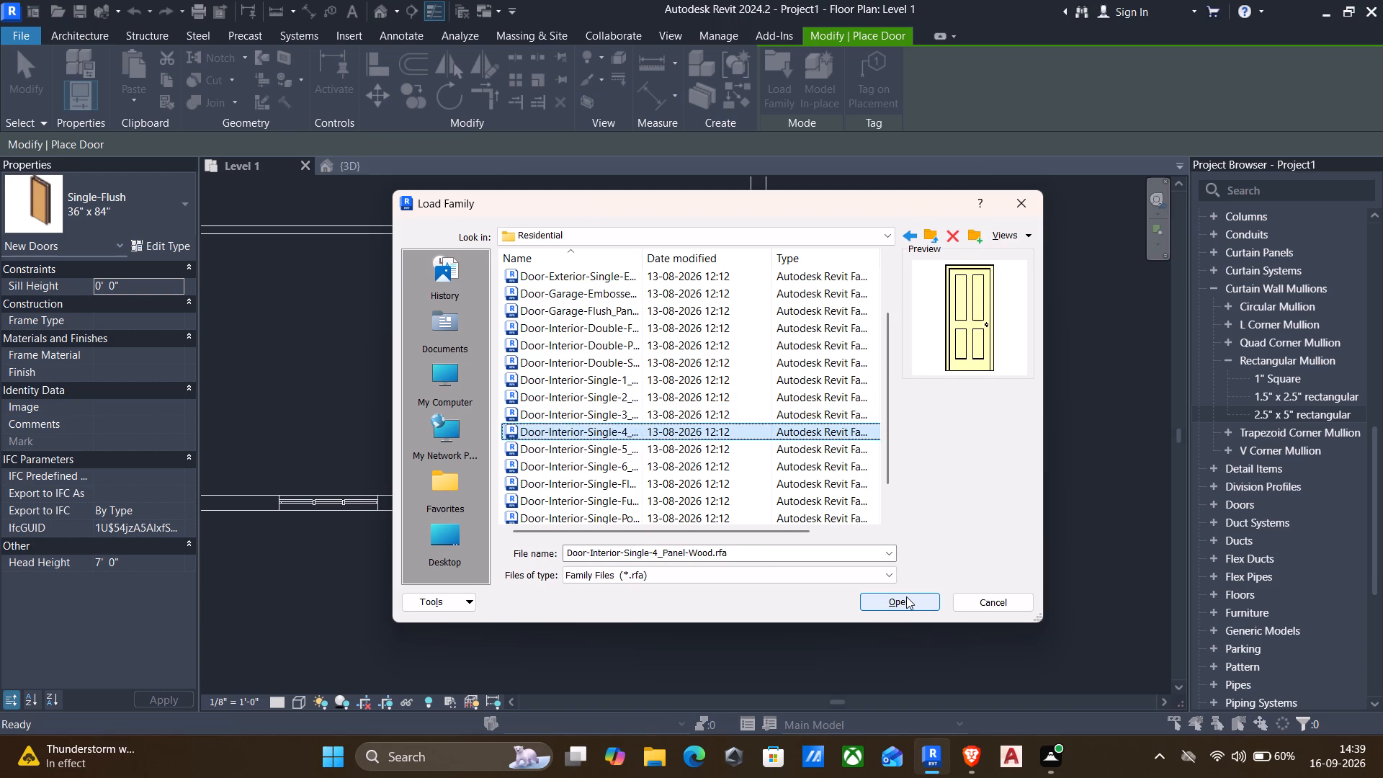
Load the Door-Interior-Single-1_Panel-Wood family with the 36" x 84" type.
{"action": "key", "text": "Up"}
{"action": "key", "text": "Up"}
{"action": "key", "text": "Up"}
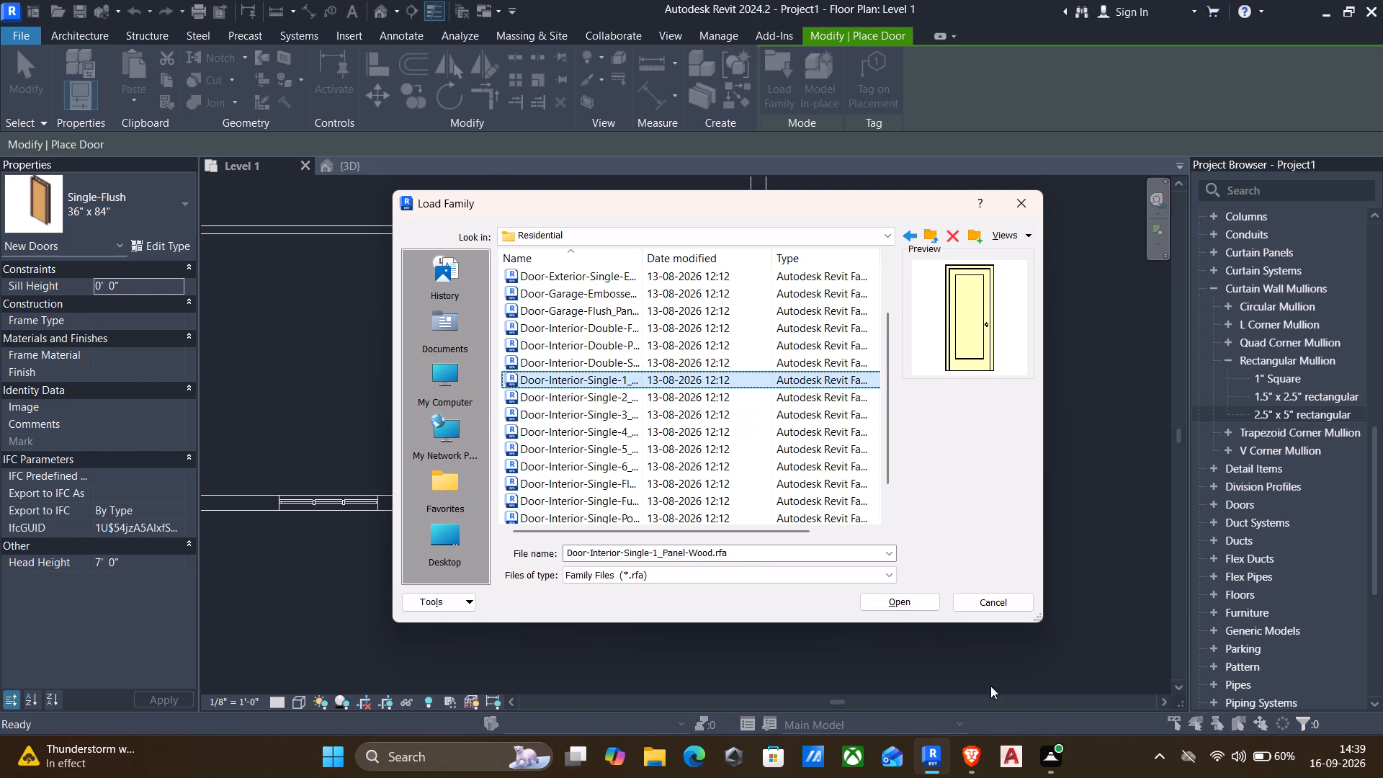
{"action": "left_click", "coordinate": [897, 606]}
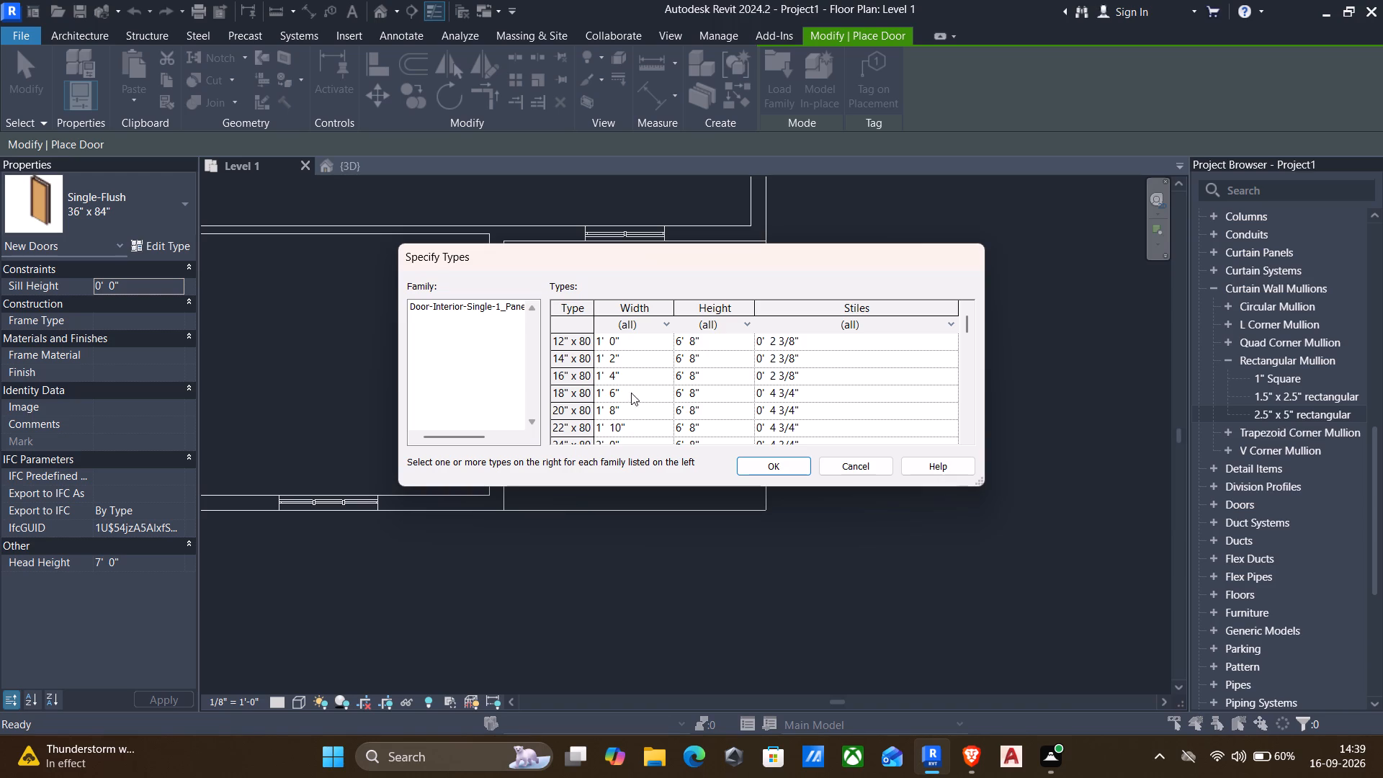
{"action": "scroll", "coordinate": [630, 401], "scroll_direction": "down", "scroll_amount": 10}
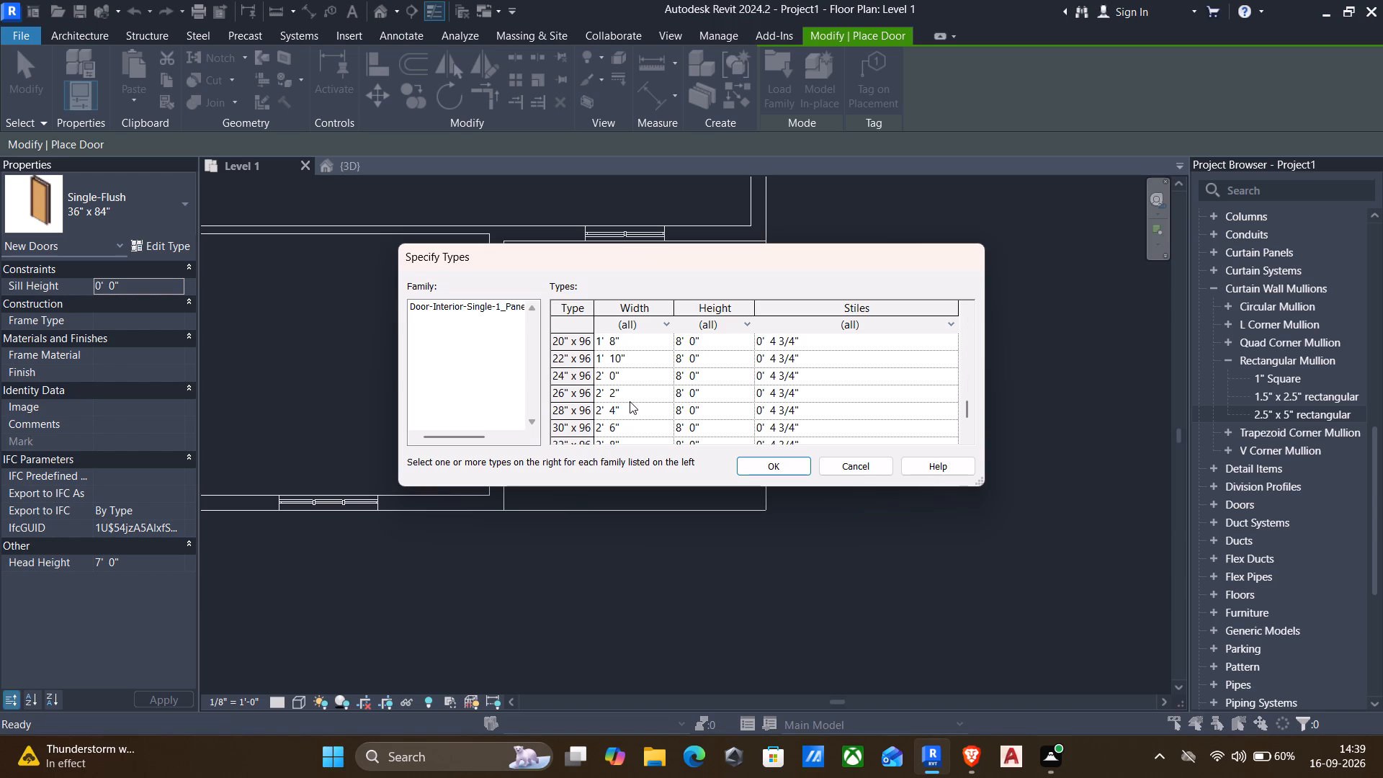
{"action": "scroll", "coordinate": [620, 382], "scroll_direction": "up", "scroll_amount": 2}
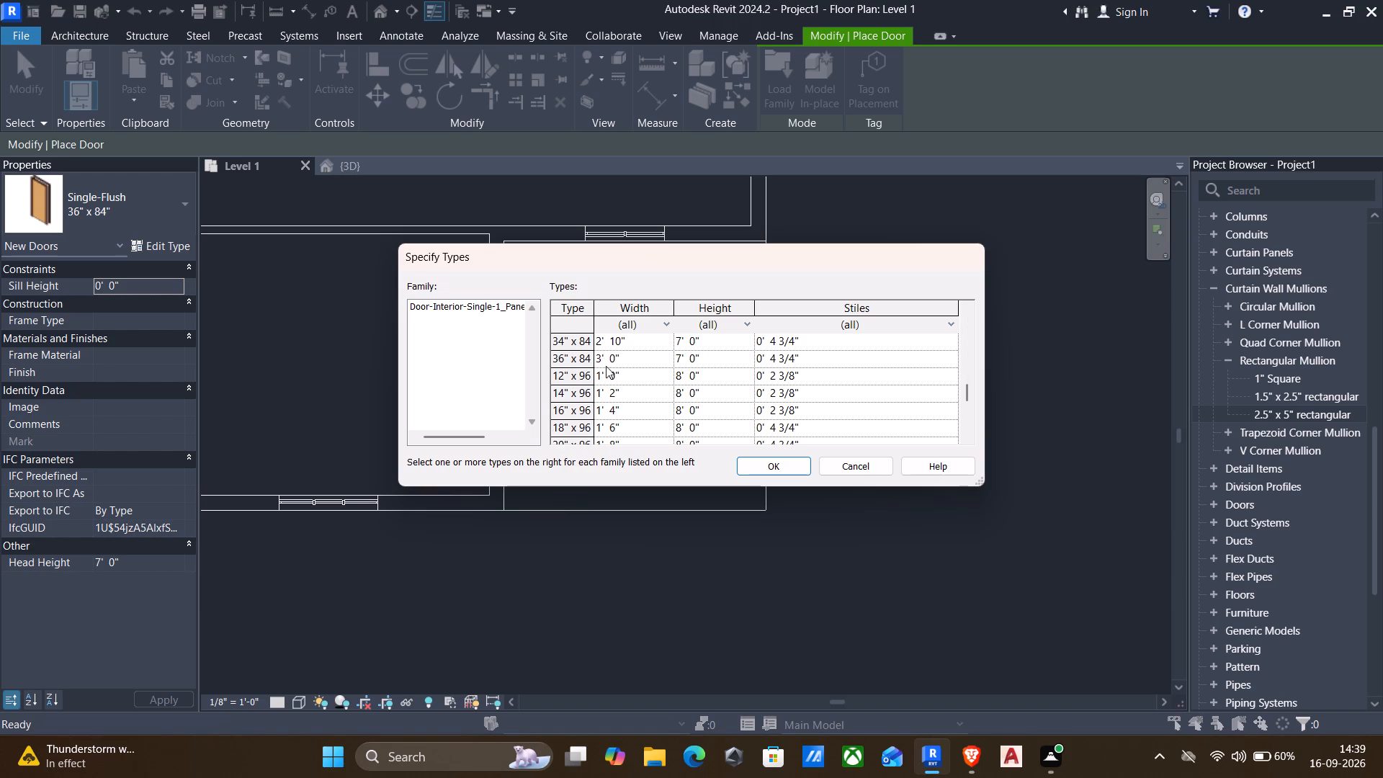
{"action": "left_click", "coordinate": [646, 365]}
{"action": "left_click", "coordinate": [779, 468]}
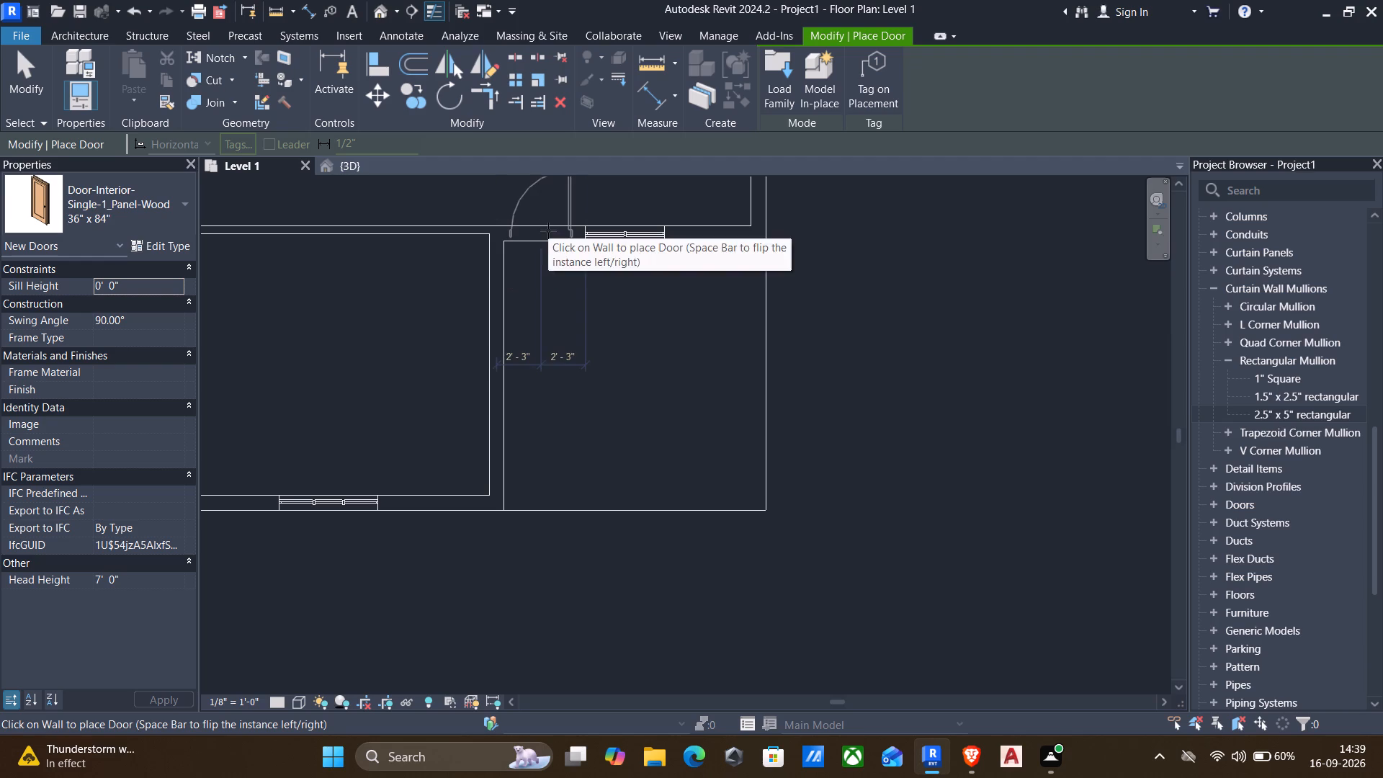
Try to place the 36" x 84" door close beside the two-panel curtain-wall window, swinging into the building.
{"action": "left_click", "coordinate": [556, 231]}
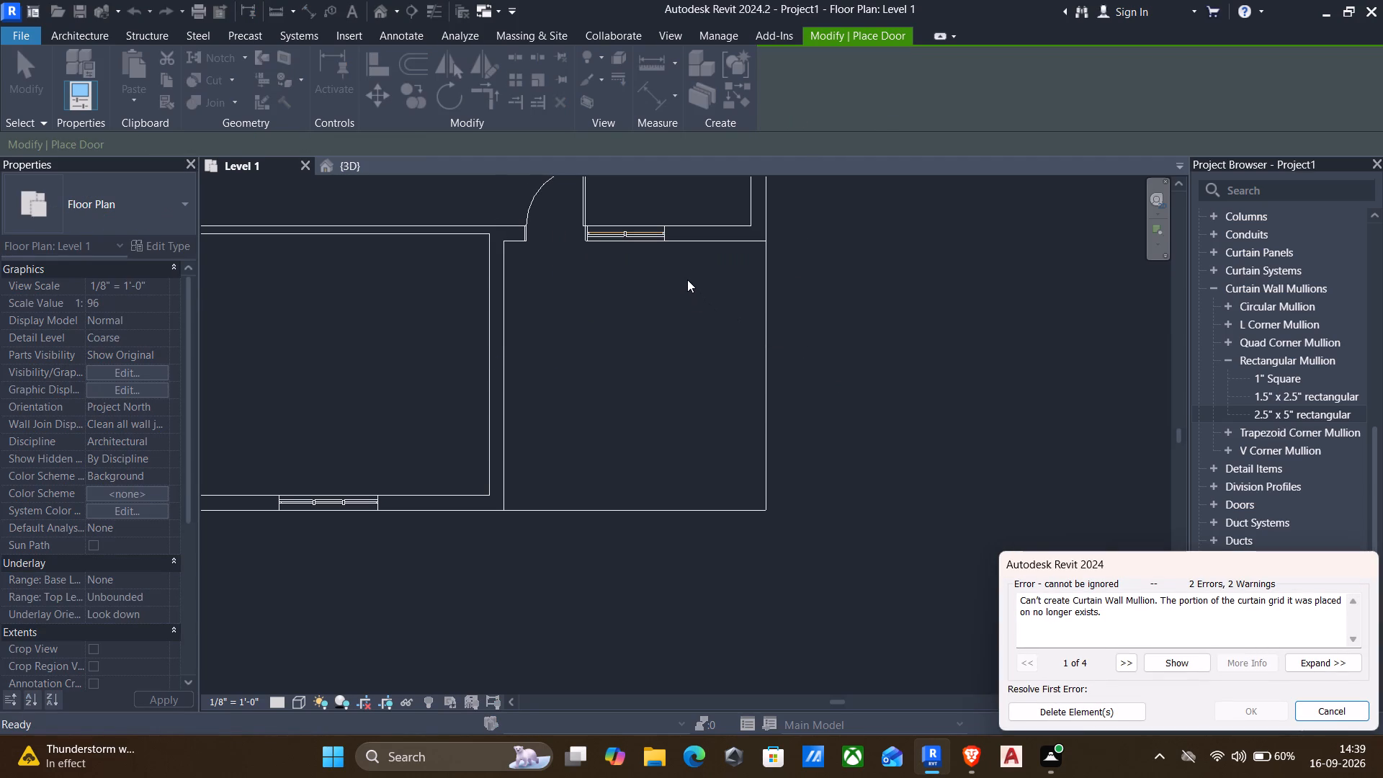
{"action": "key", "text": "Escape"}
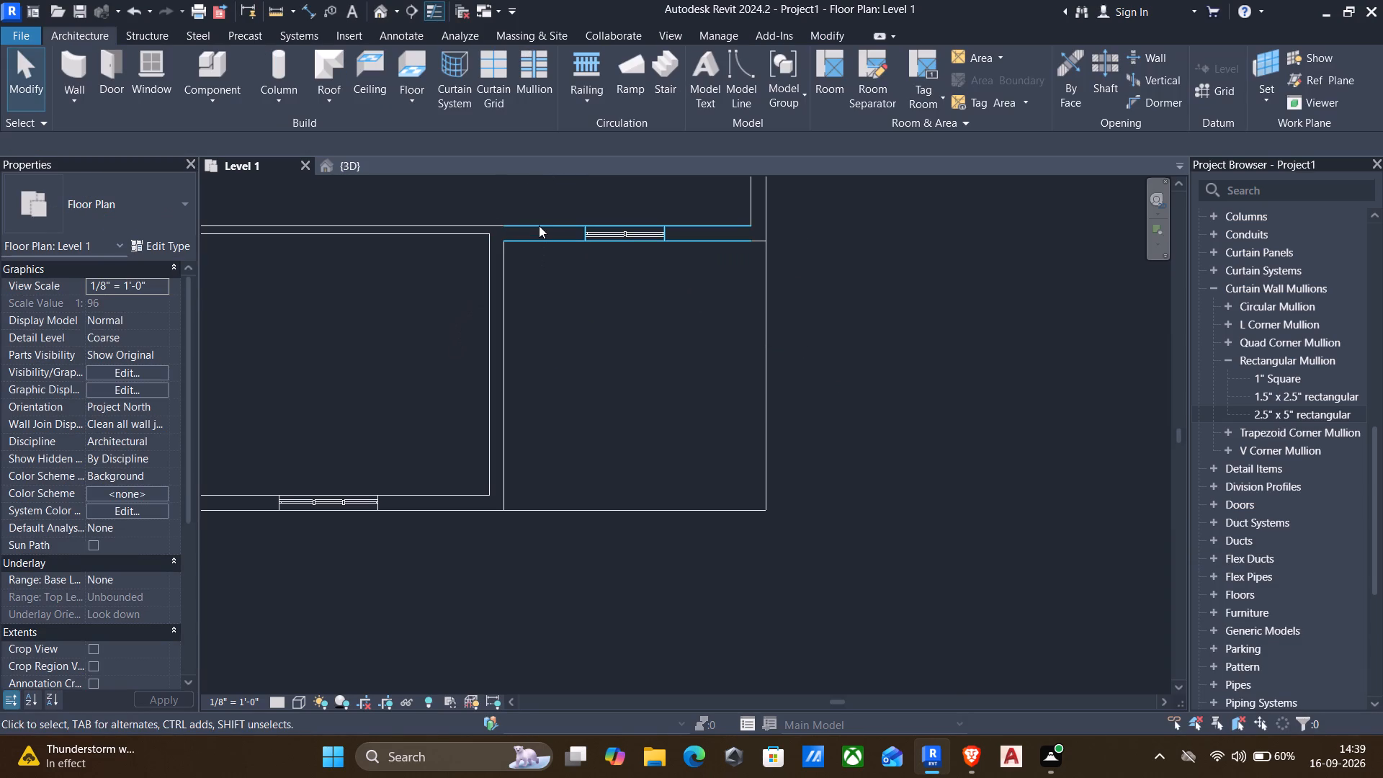
Place the 36" x 84" one-panel wood door between the recess corner and the two-panel window, swinging outward.
{"action": "type", "text": "dr"}
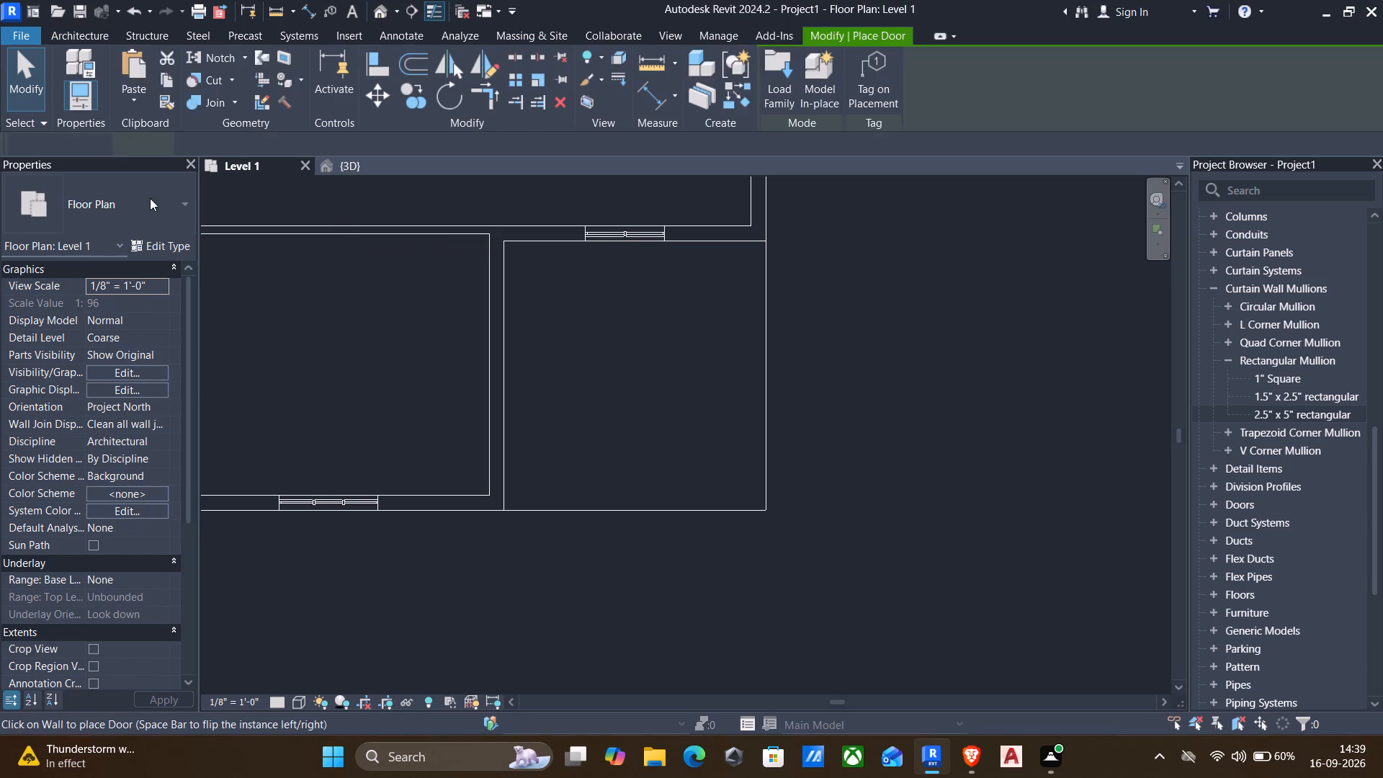
{"action": "left_click", "coordinate": [537, 236]}
{"action": "key", "text": "Escape"}
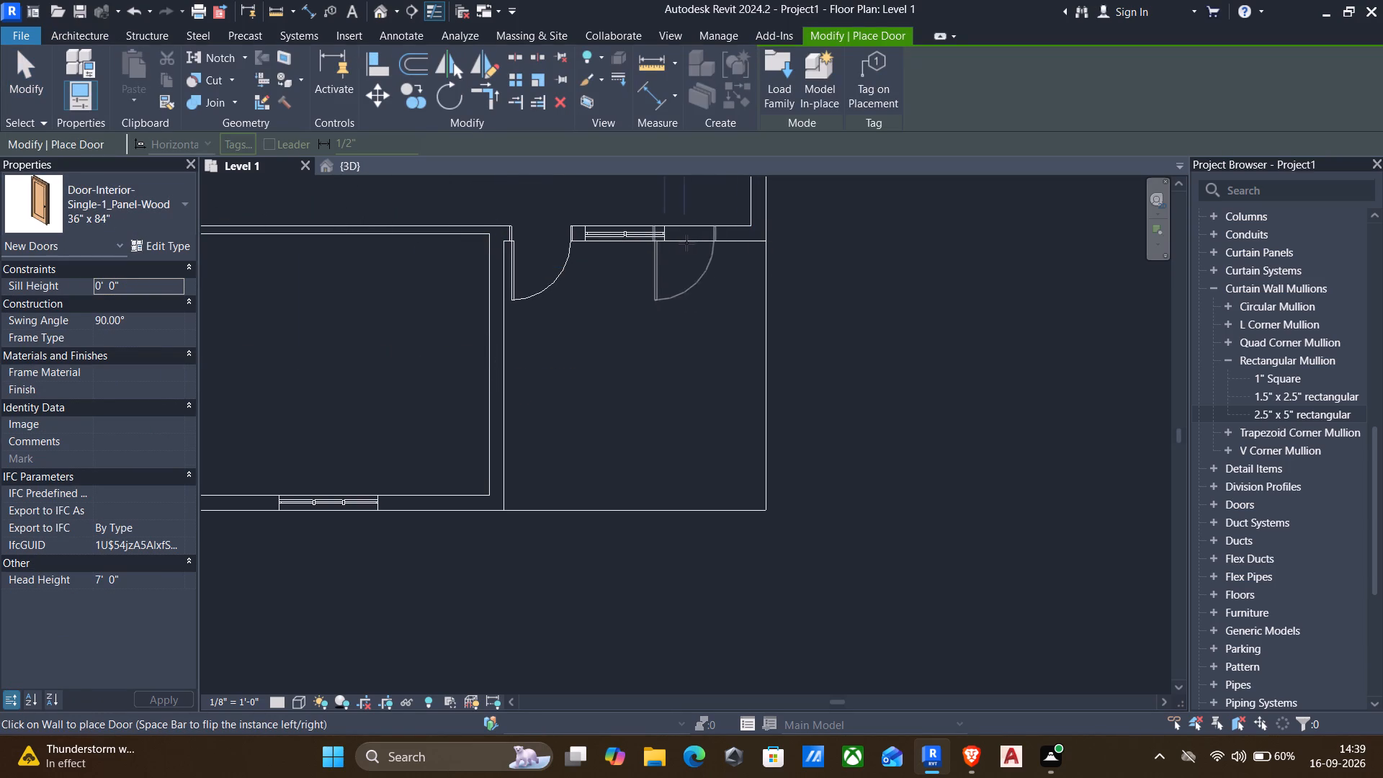
{"action": "key", "text": "Escape"}
Nudge the two-panel curtain-wall window away from the door, to about 3'-9" from the outer side wall.
{"action": "left_click", "coordinate": [651, 237]}
{"action": "key", "text": "Right"}
{"action": "key", "text": "Right"}
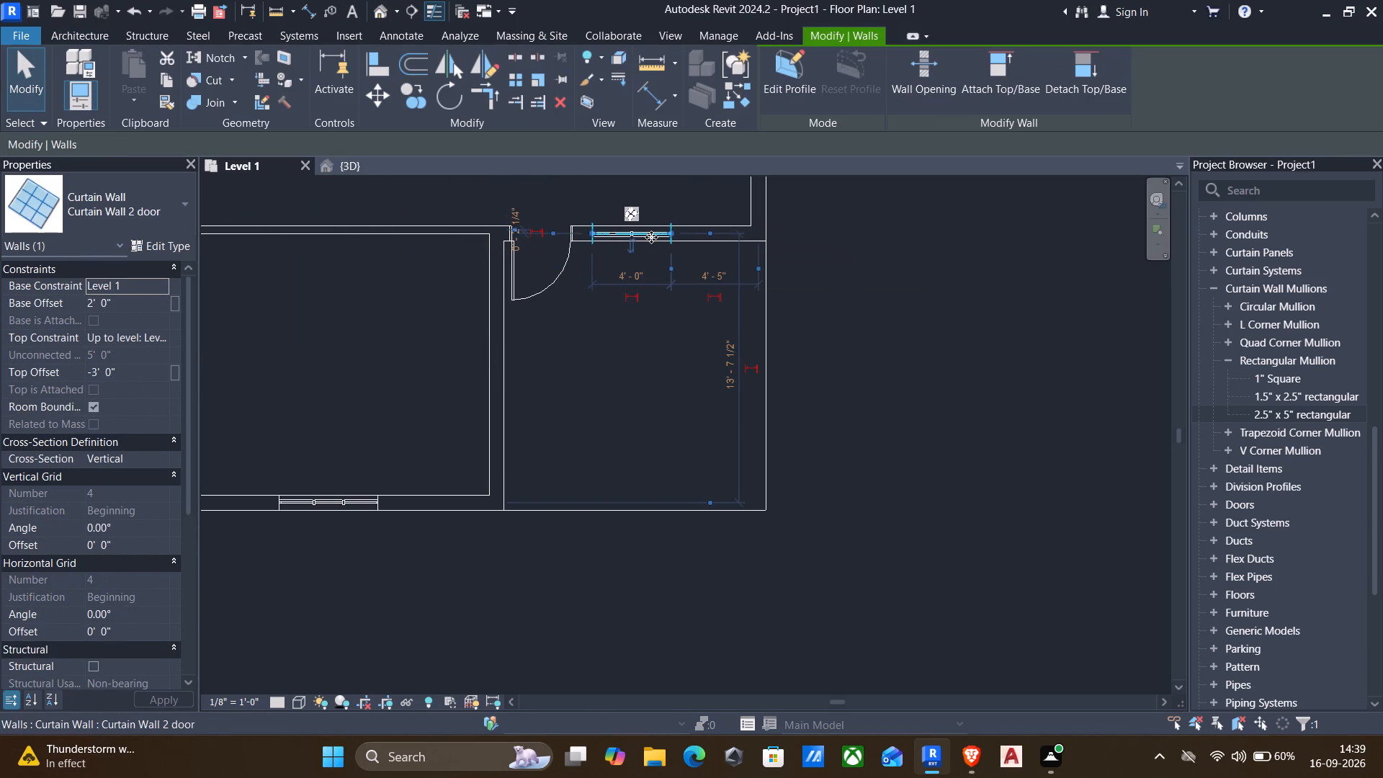
{"action": "key", "text": "Right"}
{"action": "key", "text": "Right"}
{"action": "key", "text": "Right"}
{"action": "key", "text": "Right"}
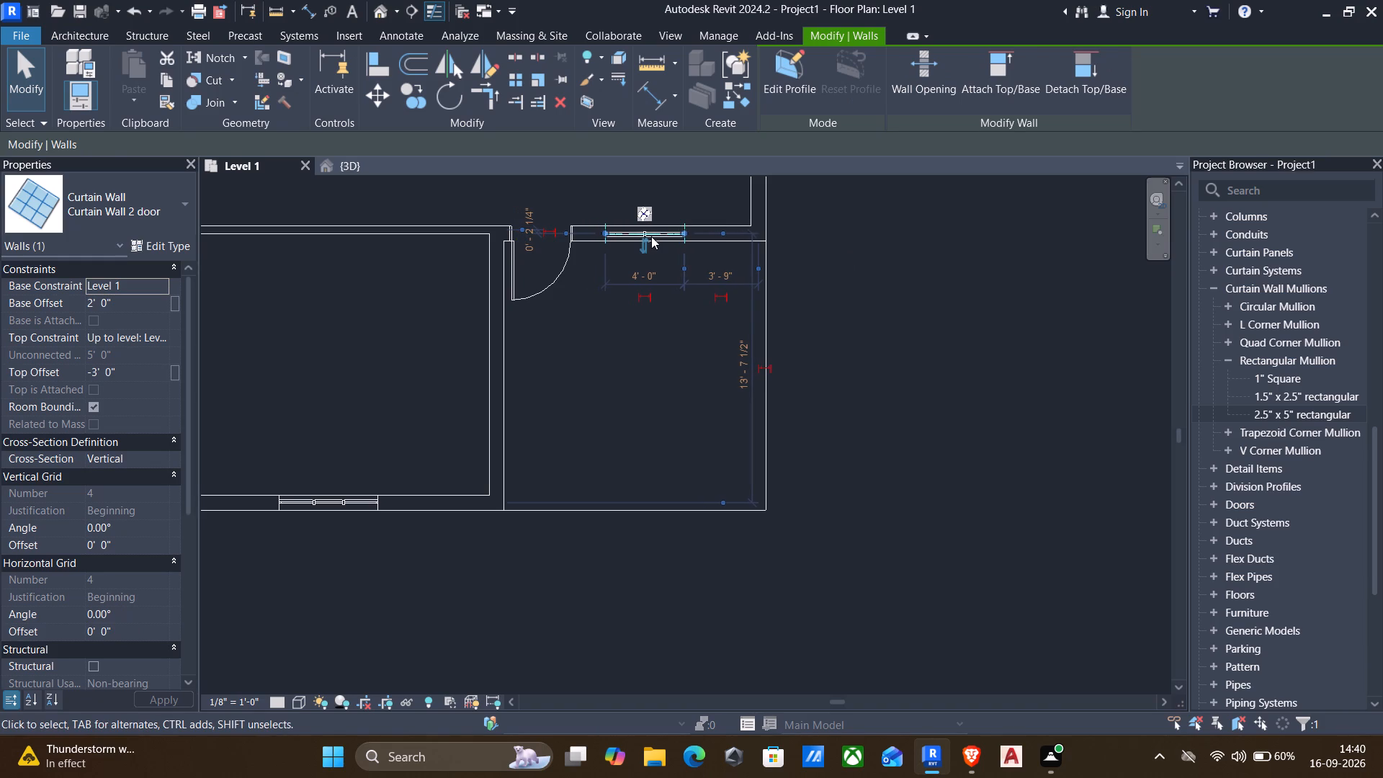
{"action": "key", "text": "Escape"}
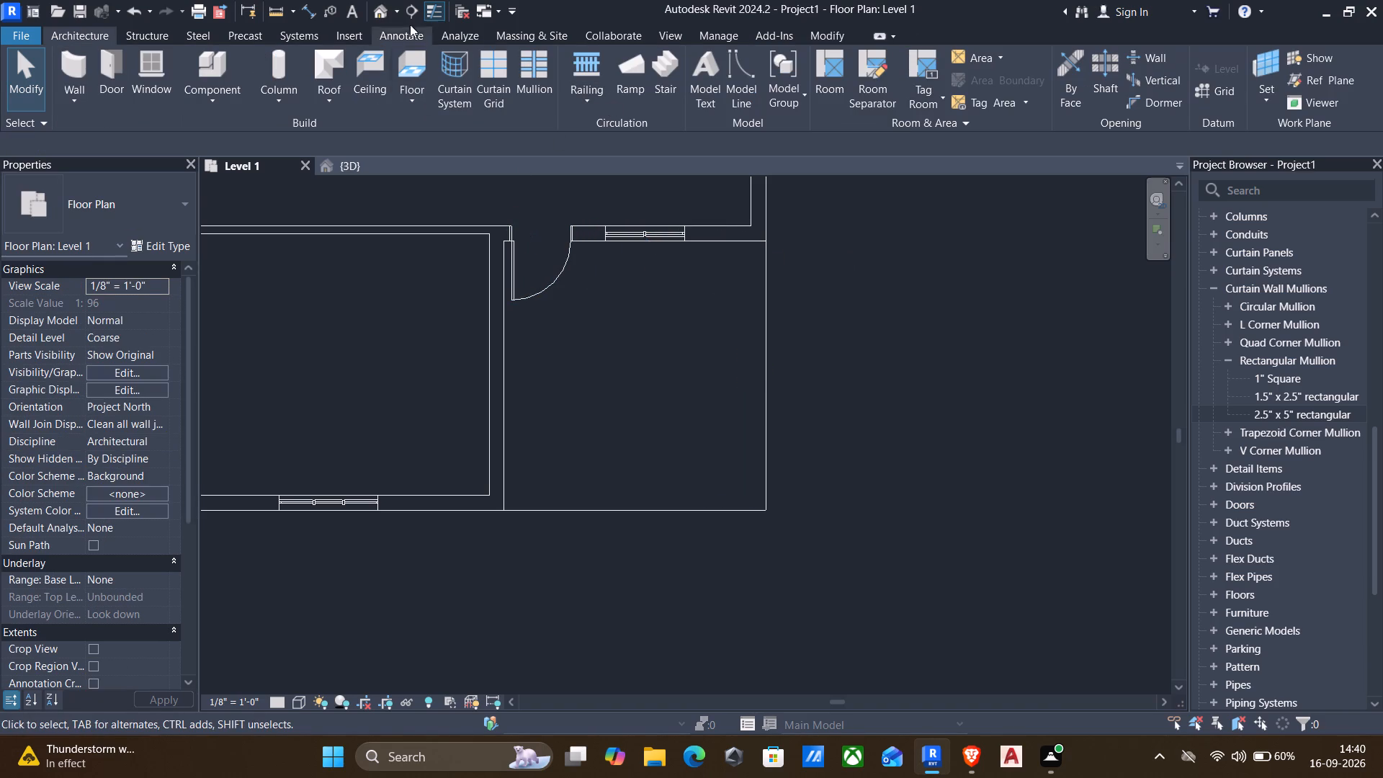
{"action": "left_click", "coordinate": [377, 11]}
{"action": "scroll", "coordinate": [808, 493], "scroll_direction": "up", "scroll_amount": 4}
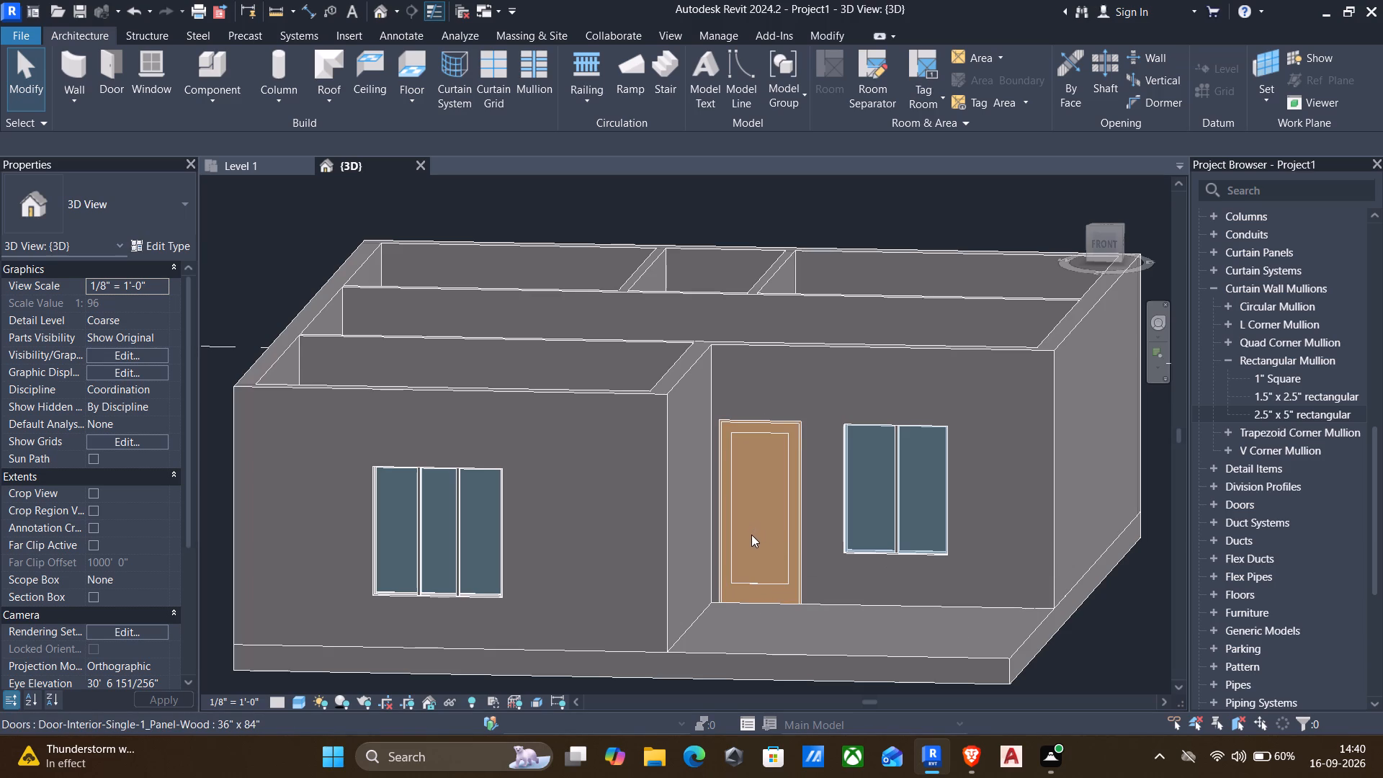
{"action": "scroll", "coordinate": [764, 542], "scroll_direction": "down", "scroll_amount": 2}
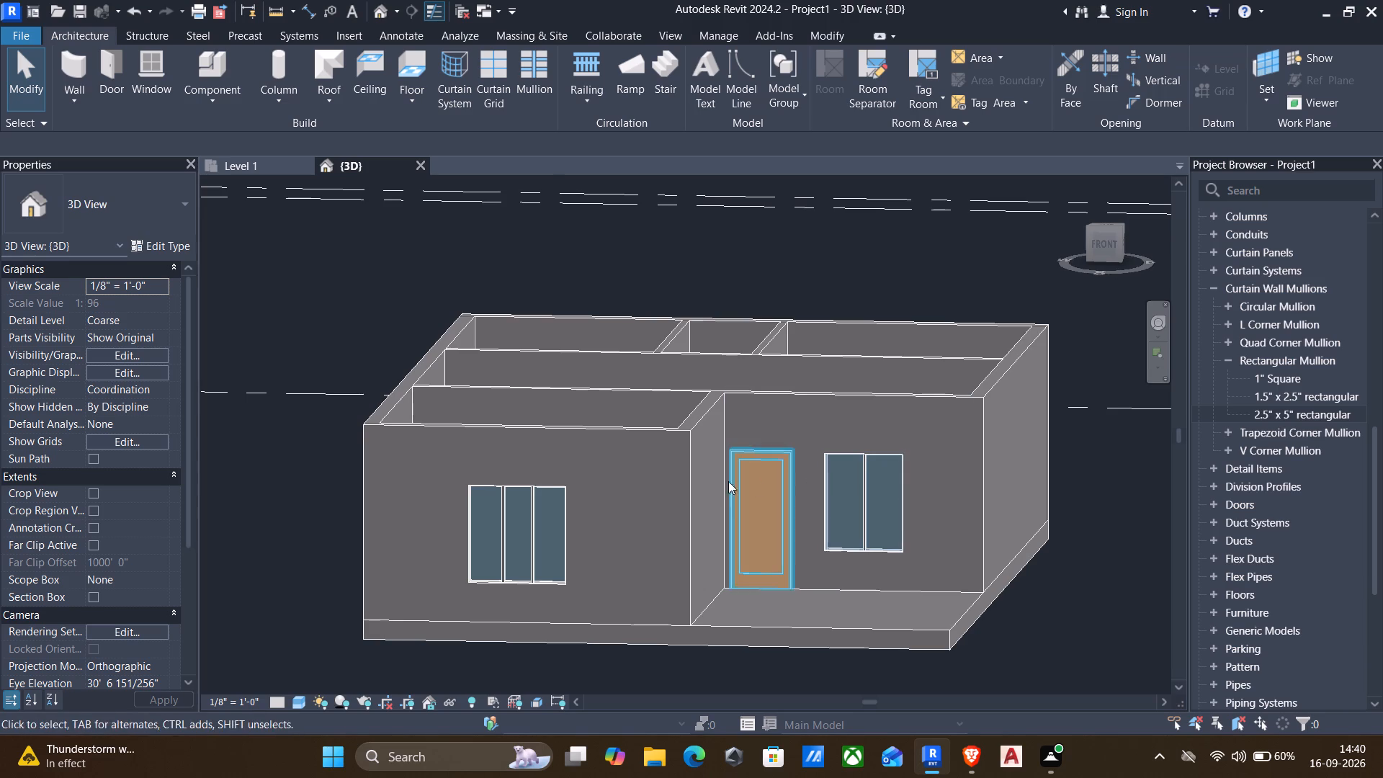
Nudge the window slightly further toward the outer side wall and shift the door to about 2'-7" from the recess wall.
{"action": "left_click", "coordinate": [264, 161]}
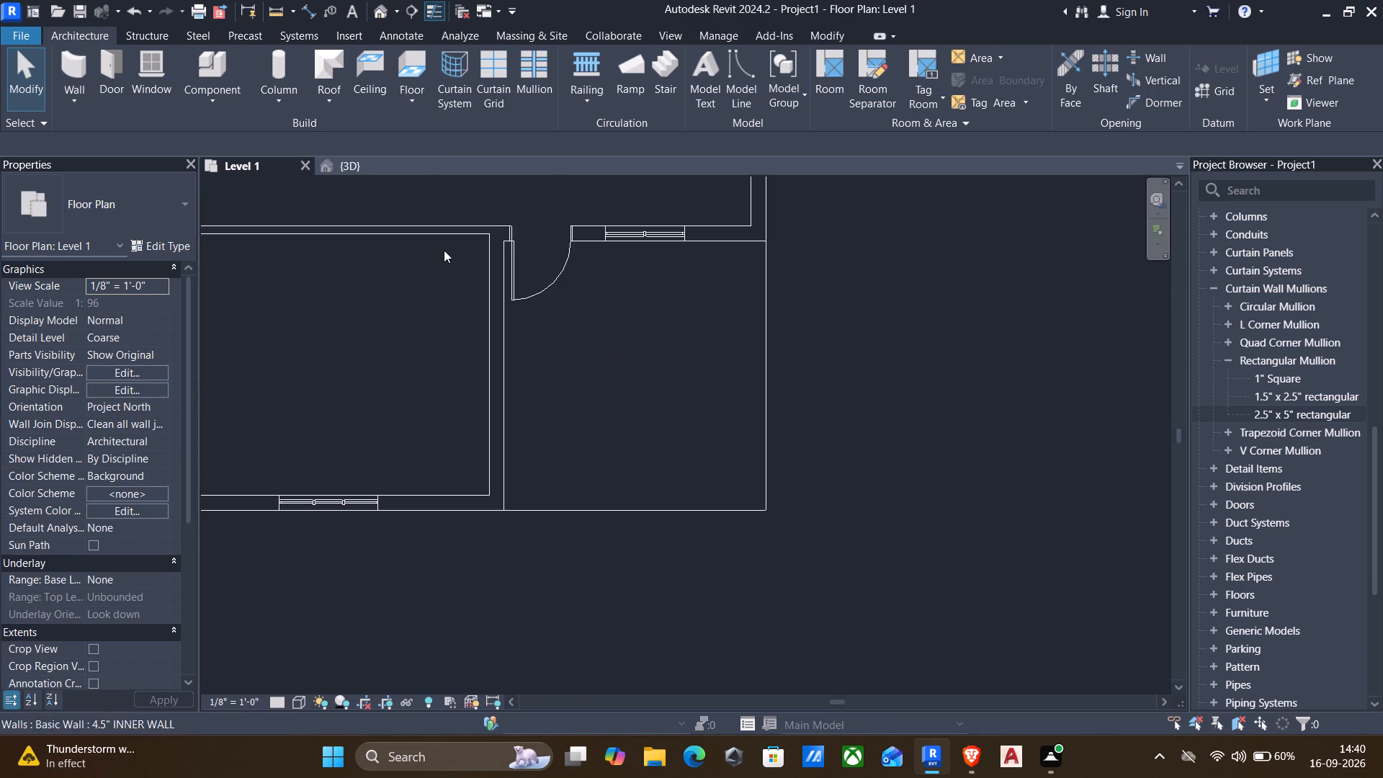
{"action": "left_click", "coordinate": [632, 241]}
{"action": "key", "text": "Right"}
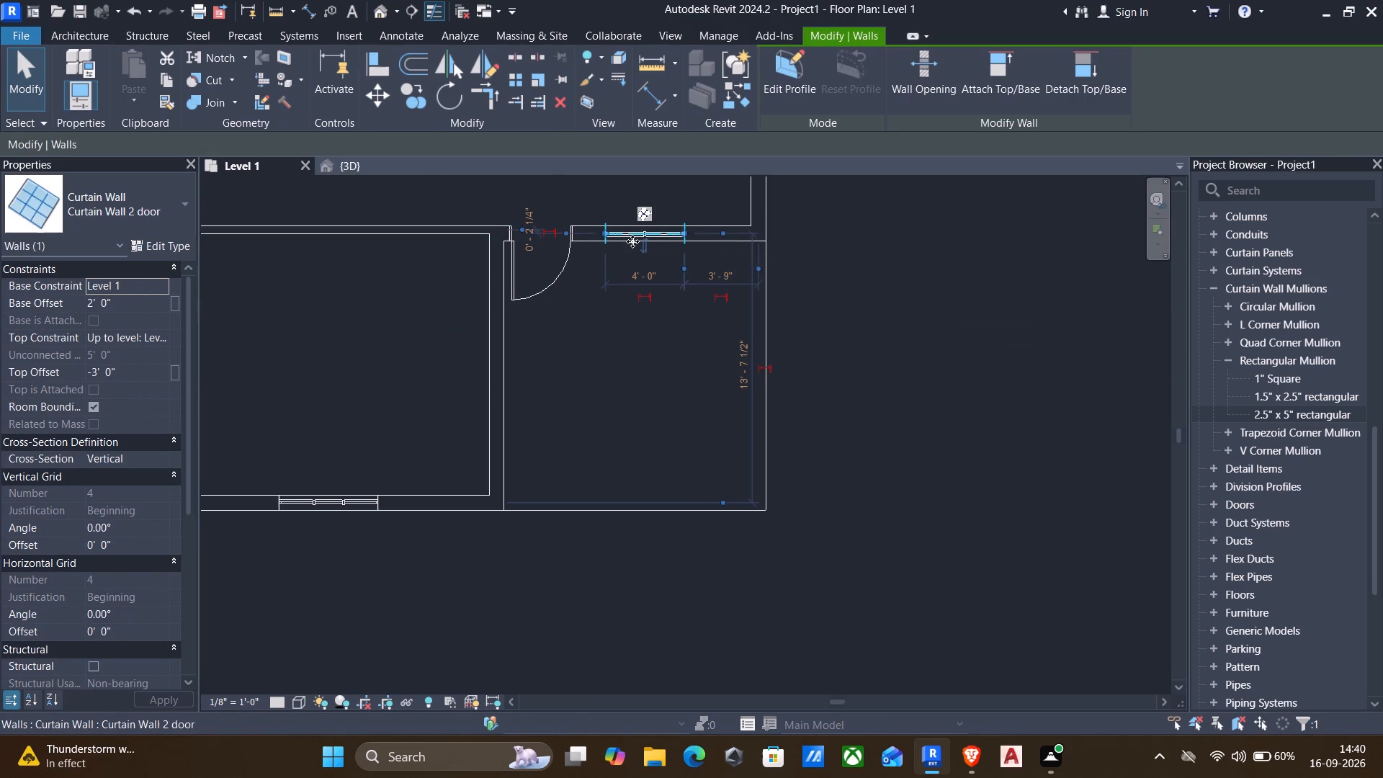
{"action": "left_click", "coordinate": [558, 272]}
{"action": "key", "text": "Right"}
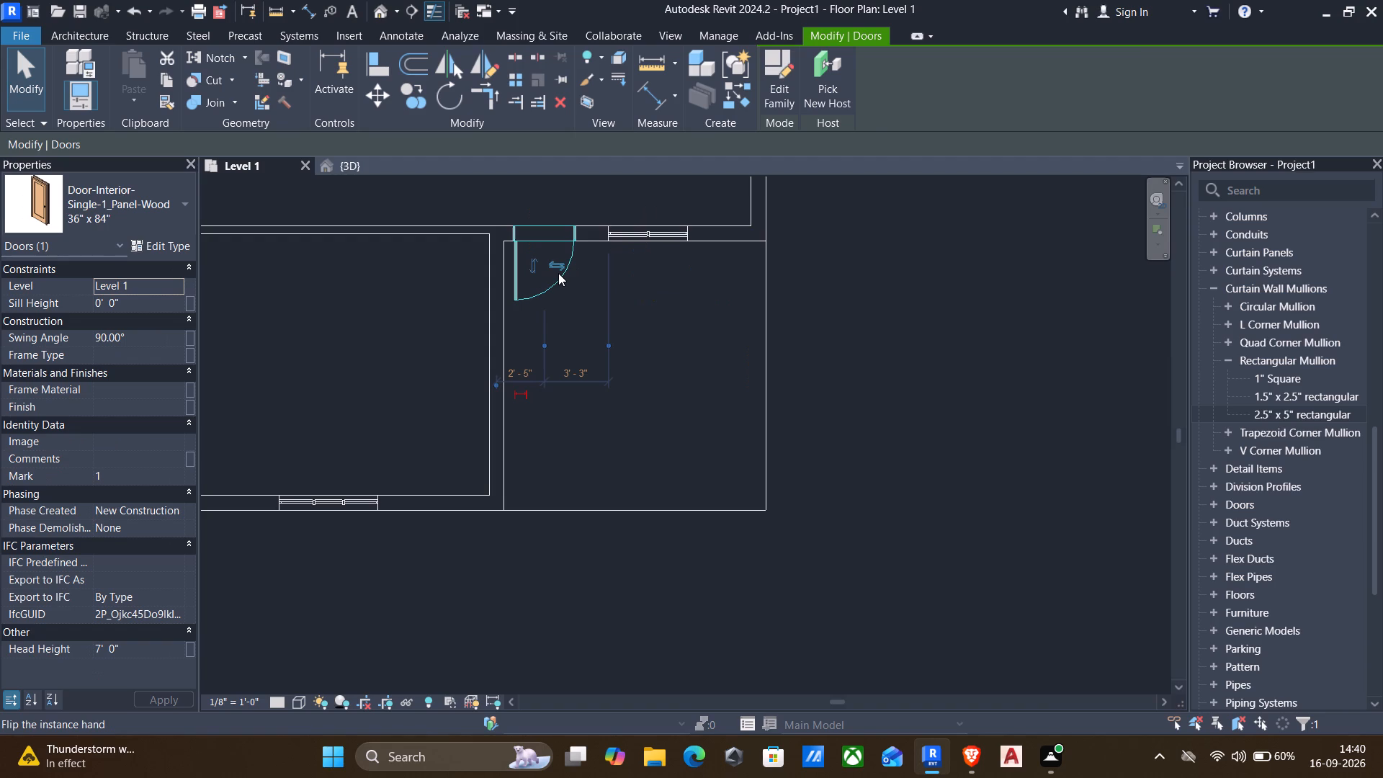
{"action": "key", "text": "Right"}
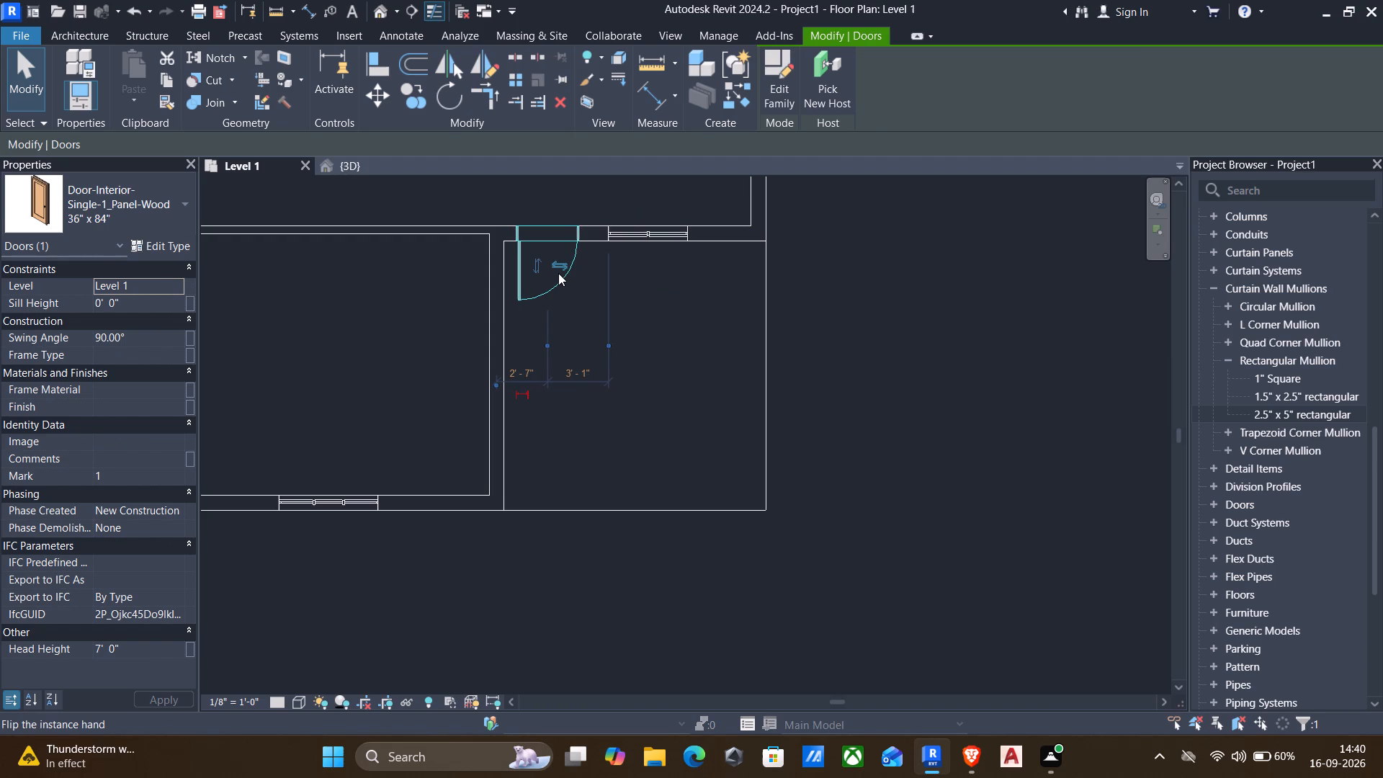
{"action": "left_click", "coordinate": [380, 7]}
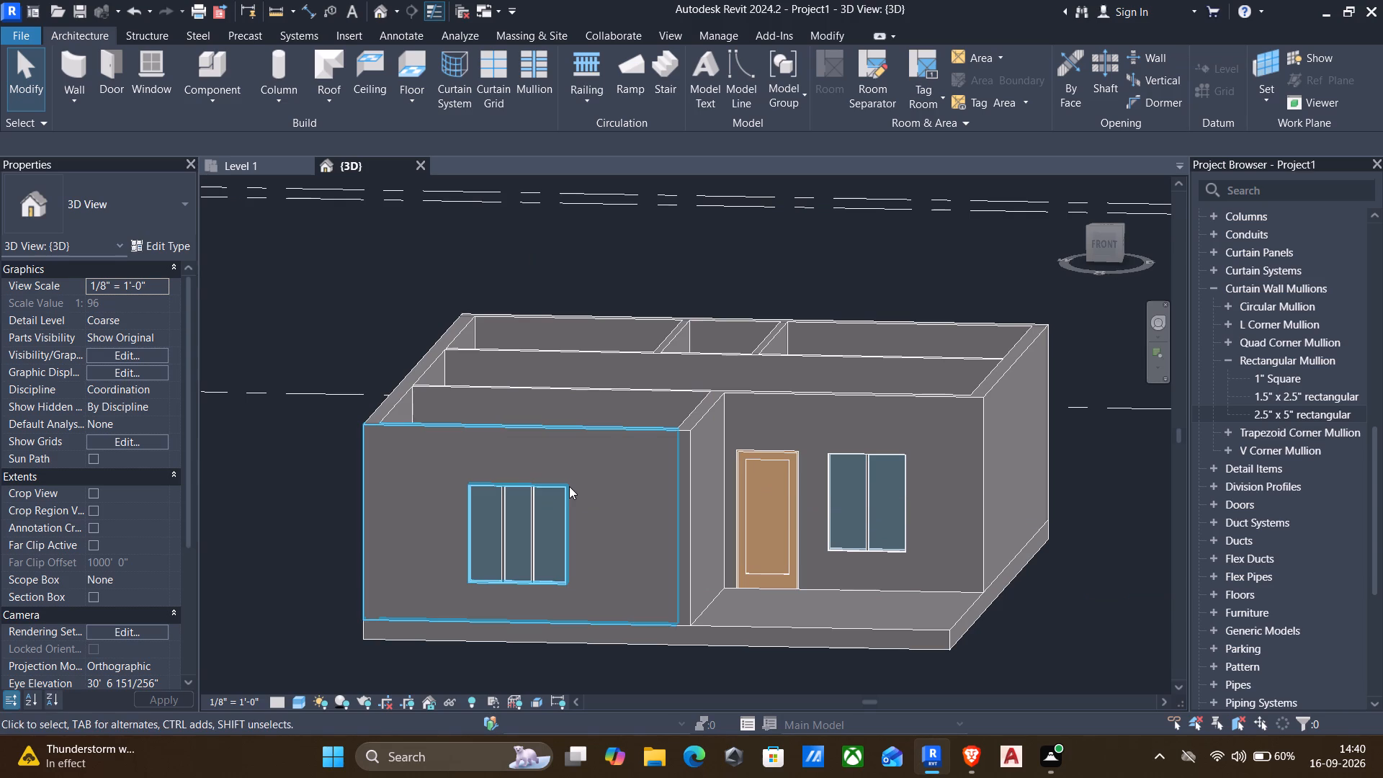
{"action": "key", "text": "Escape"}
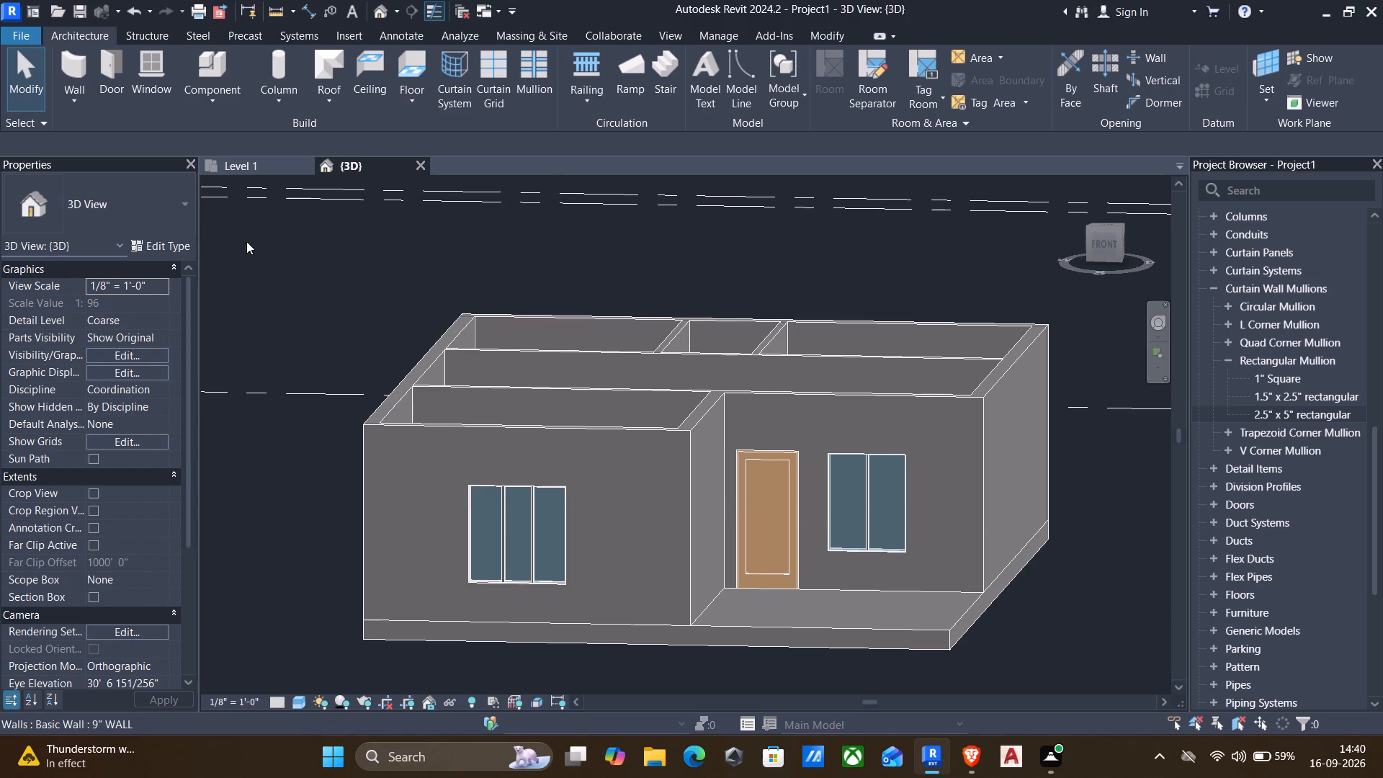
Open the Level 2 floor plan.
{"action": "left_click", "coordinate": [221, 174]}
{"action": "scroll", "coordinate": [612, 380], "scroll_direction": "down", "scroll_amount": 2}
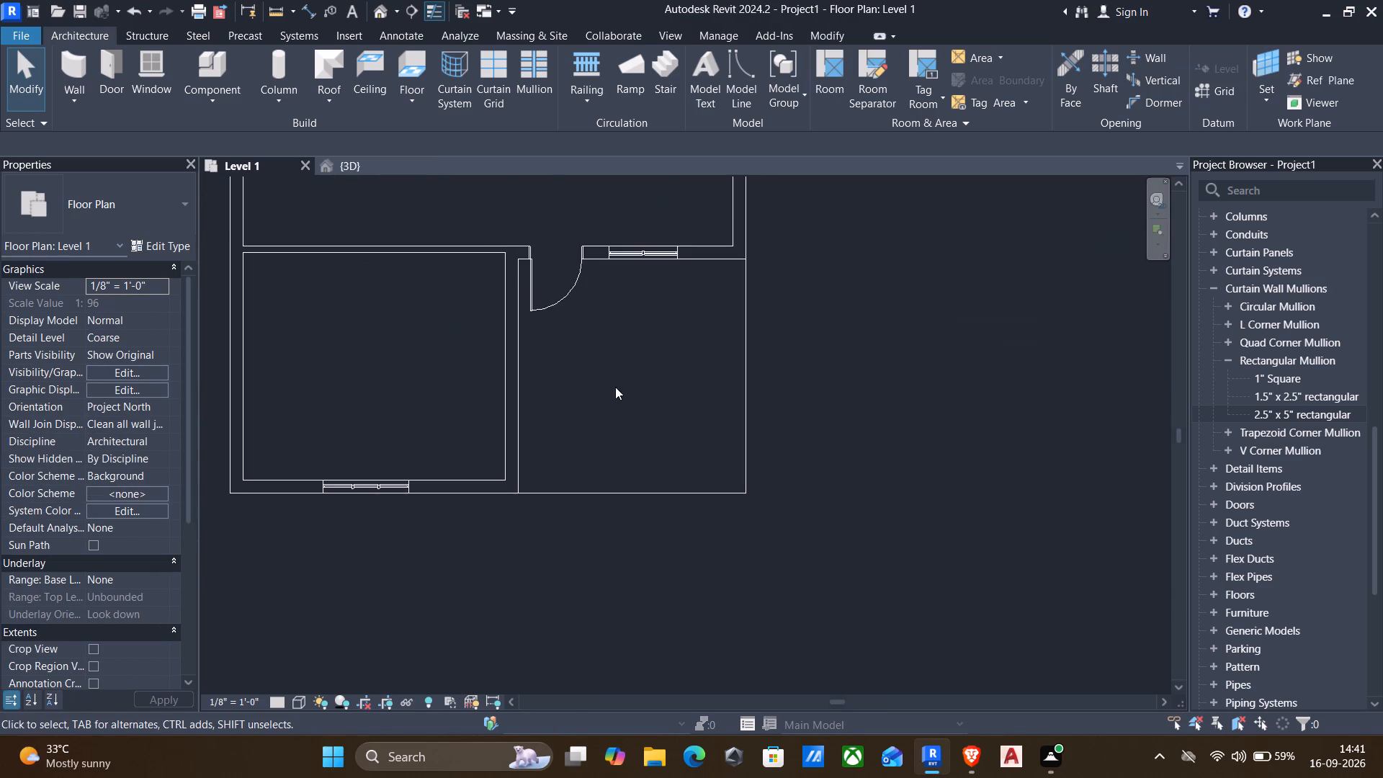
{"action": "middle_click_drag", "start_coordinate": [614, 388], "coordinate": [778, 567]}
{"action": "scroll", "coordinate": [782, 540], "scroll_direction": "down", "scroll_amount": 1}
{"action": "scroll", "coordinate": [738, 370], "scroll_direction": "down", "scroll_amount": 2}
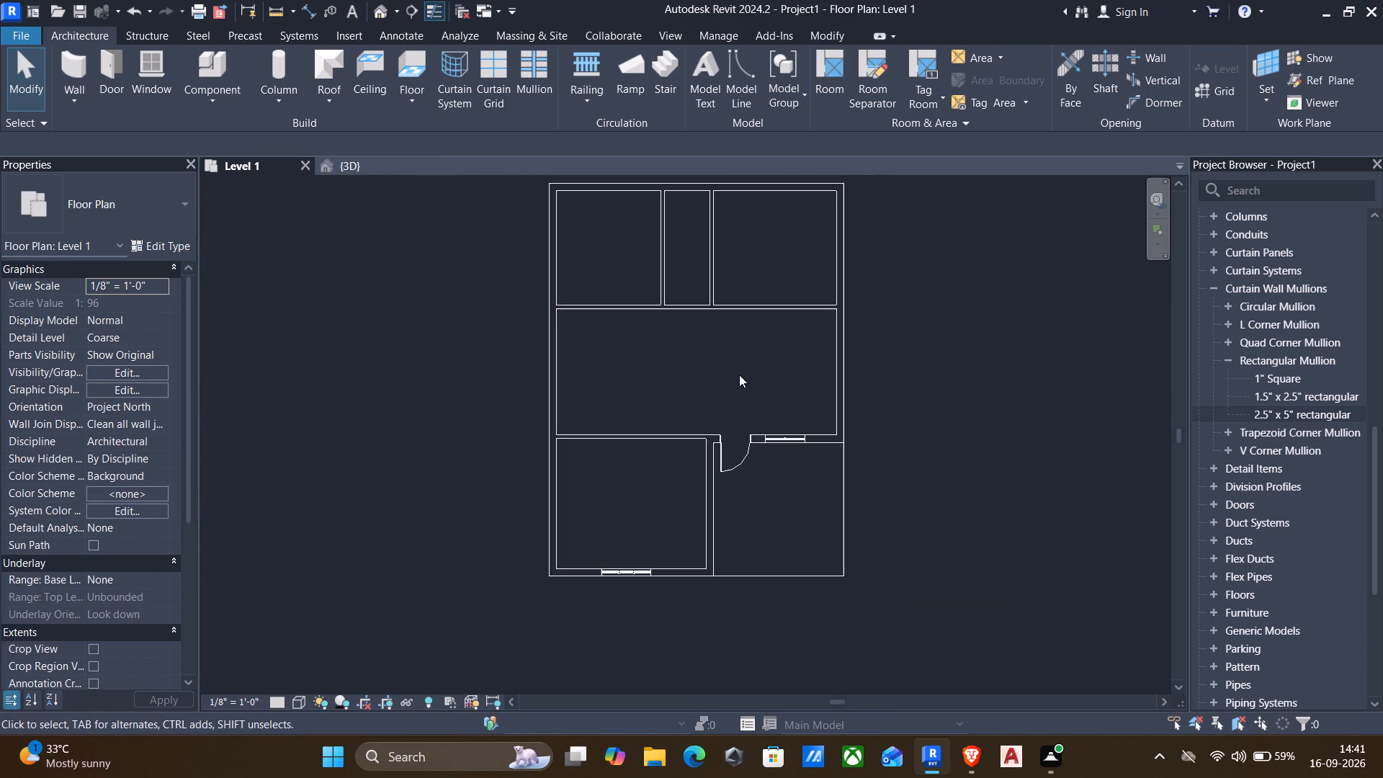
{"action": "middle_click_drag", "start_coordinate": [740, 398], "coordinate": [742, 453]}
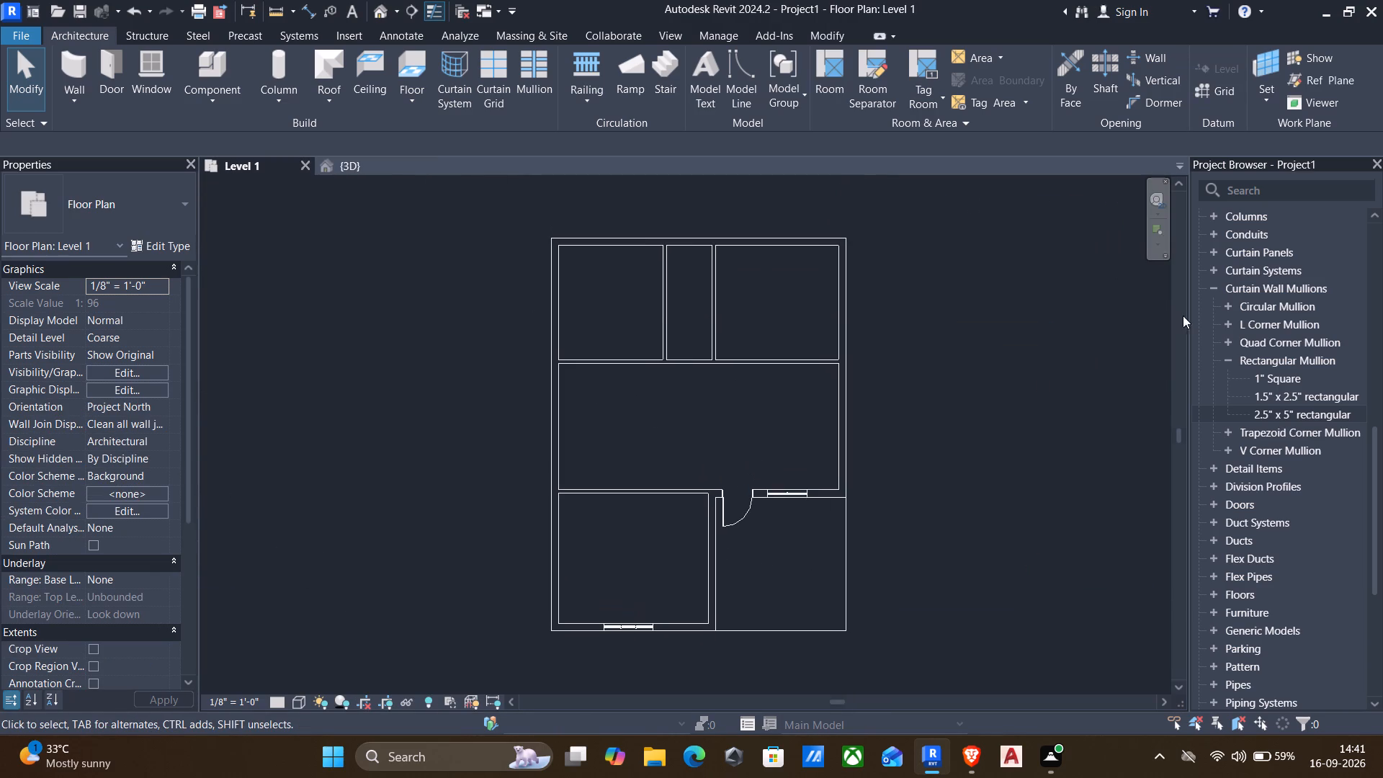
{"action": "scroll", "coordinate": [1225, 305], "scroll_direction": "up", "scroll_amount": 11}
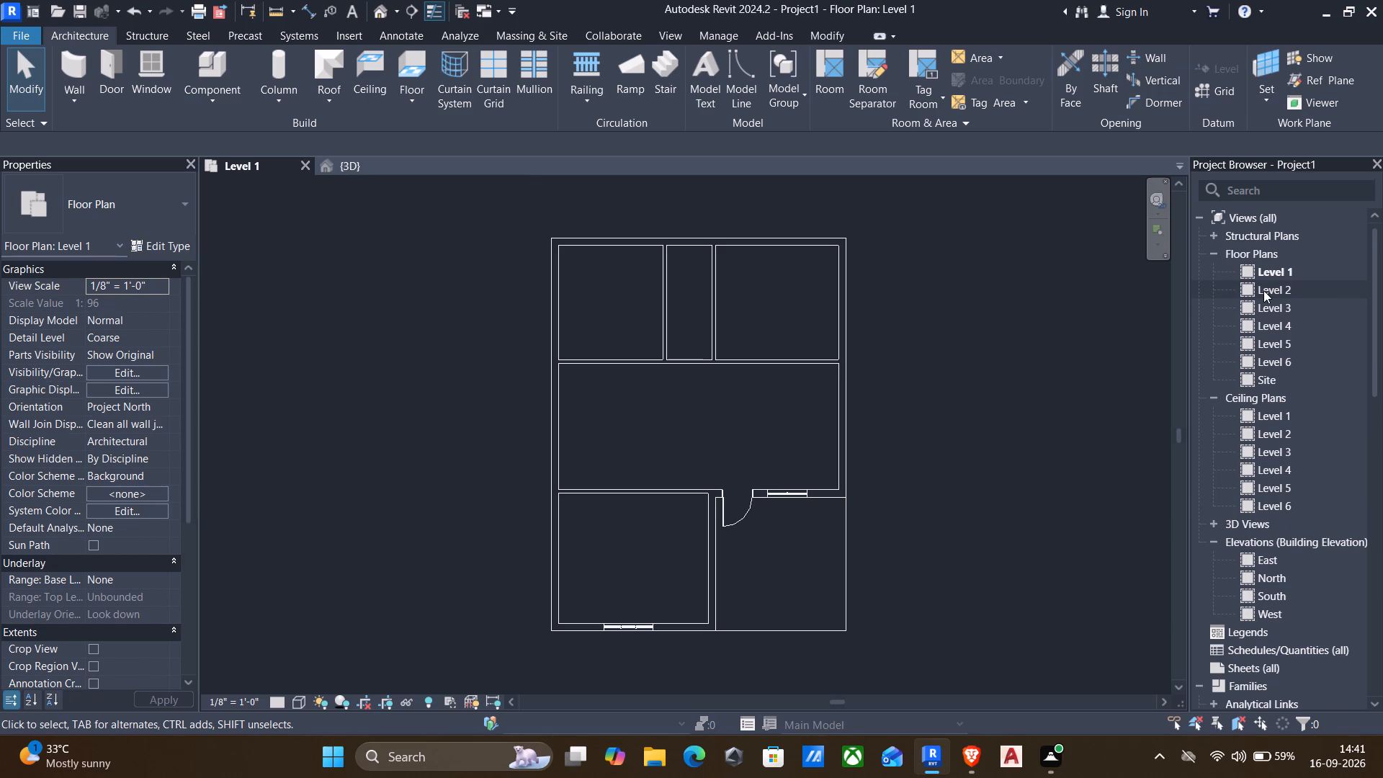
{"action": "double_click", "coordinate": [1264, 290]}
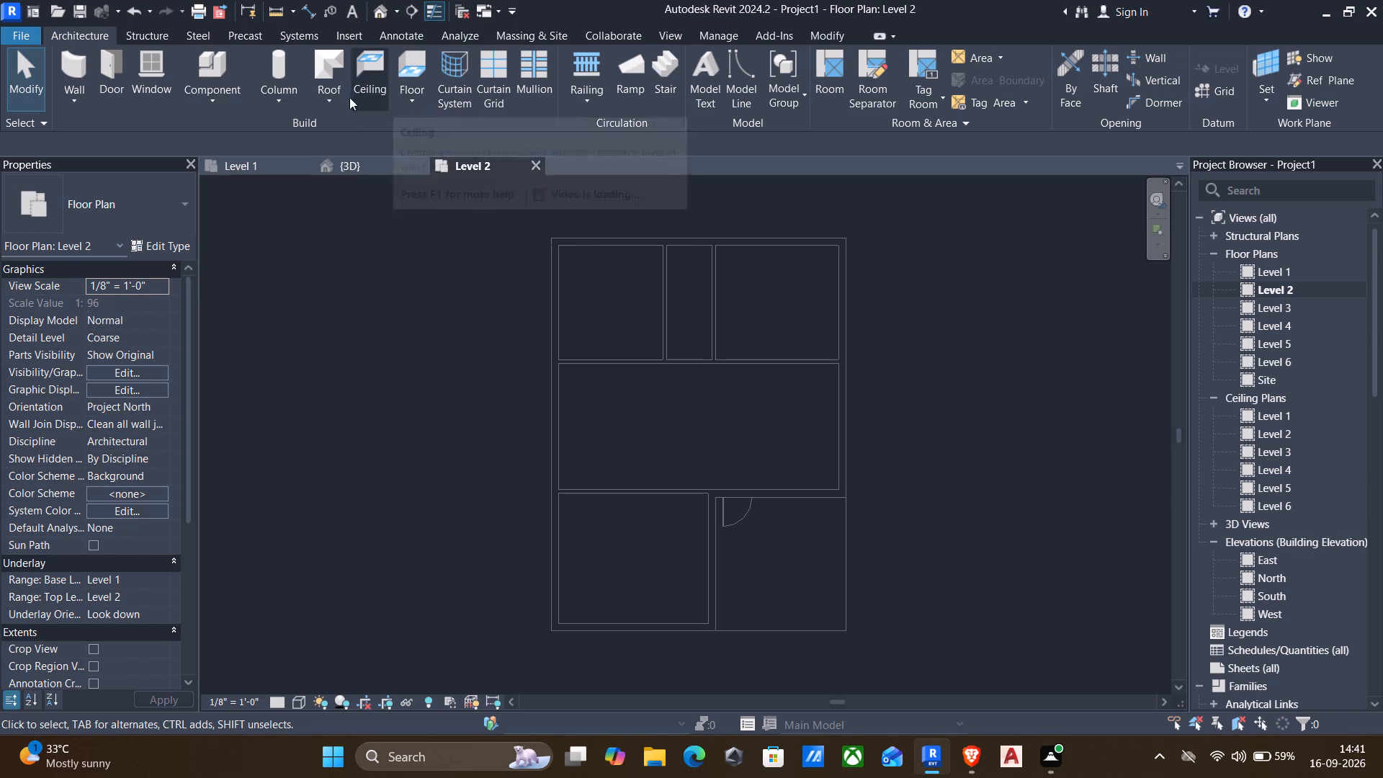
Start a roof by footprint and duplicate the Generic - 12" basic roof type as 6" roof.
{"action": "left_click", "coordinate": [324, 67]}
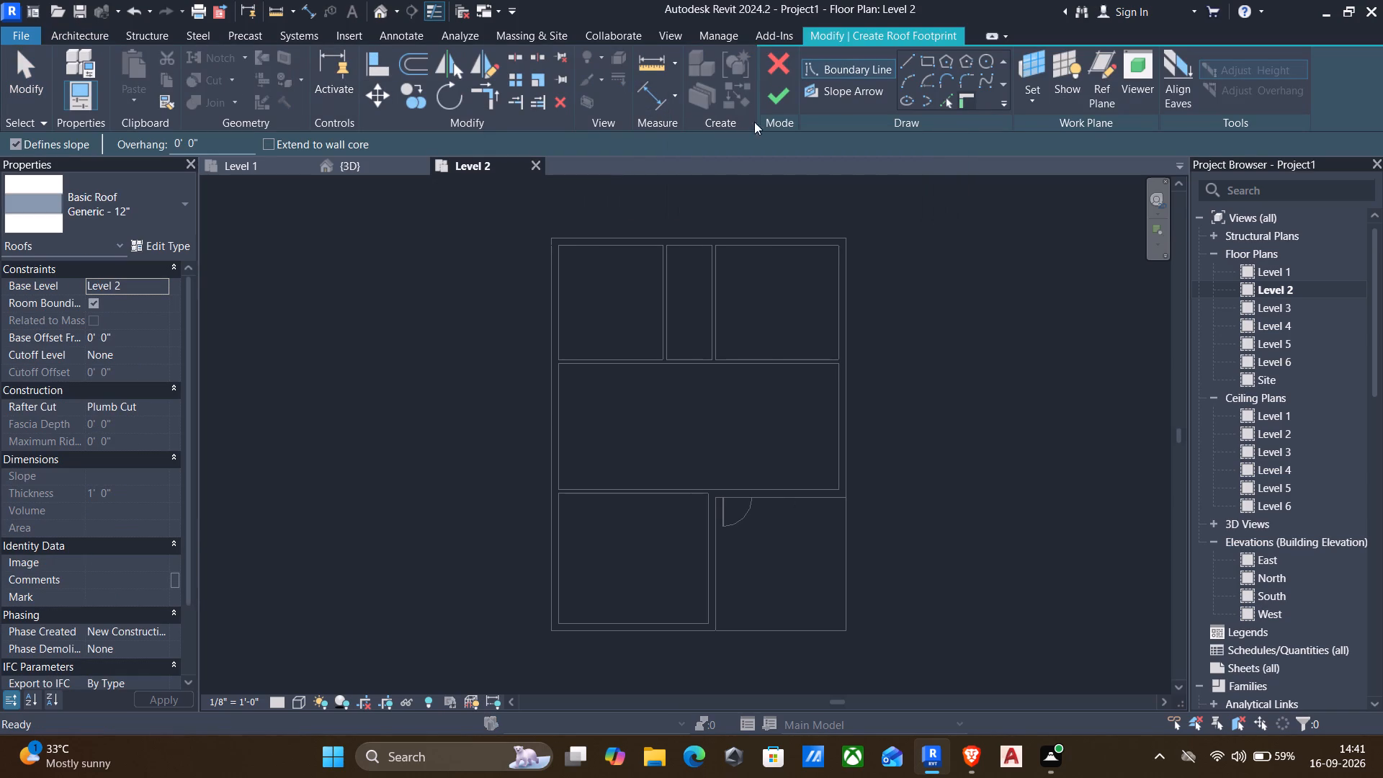
{"action": "left_click", "coordinate": [179, 248]}
{"action": "left_click", "coordinate": [695, 156]}
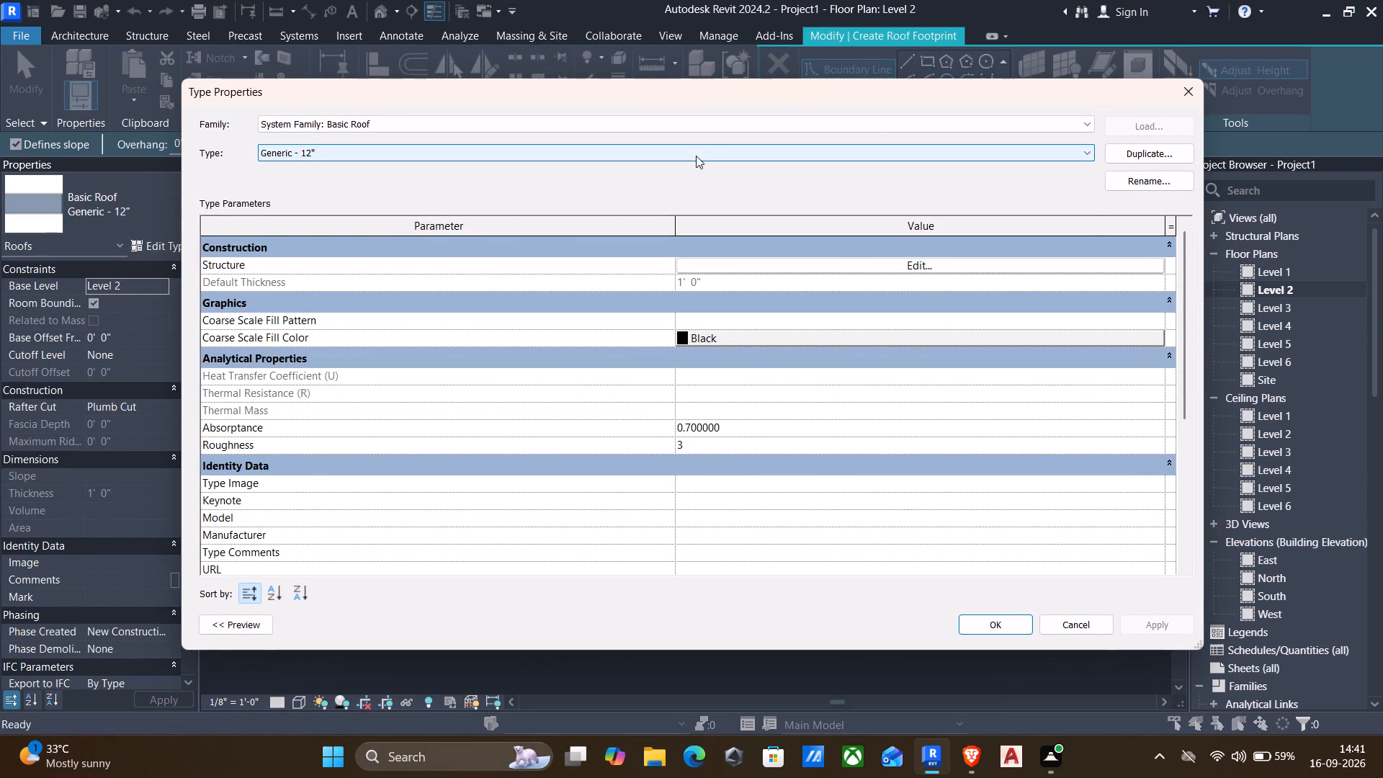
{"action": "left_click", "coordinate": [1183, 157]}
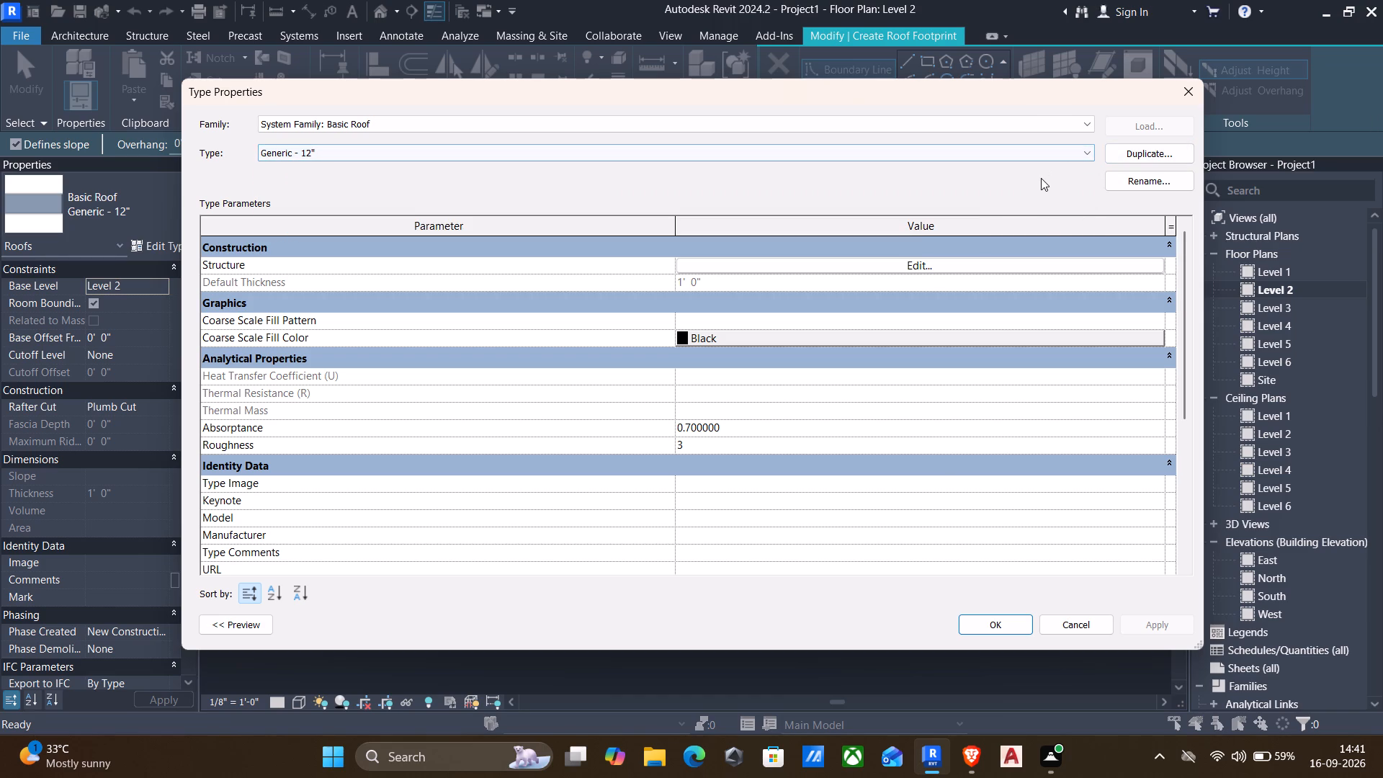
{"action": "left_click", "coordinate": [1170, 156]}
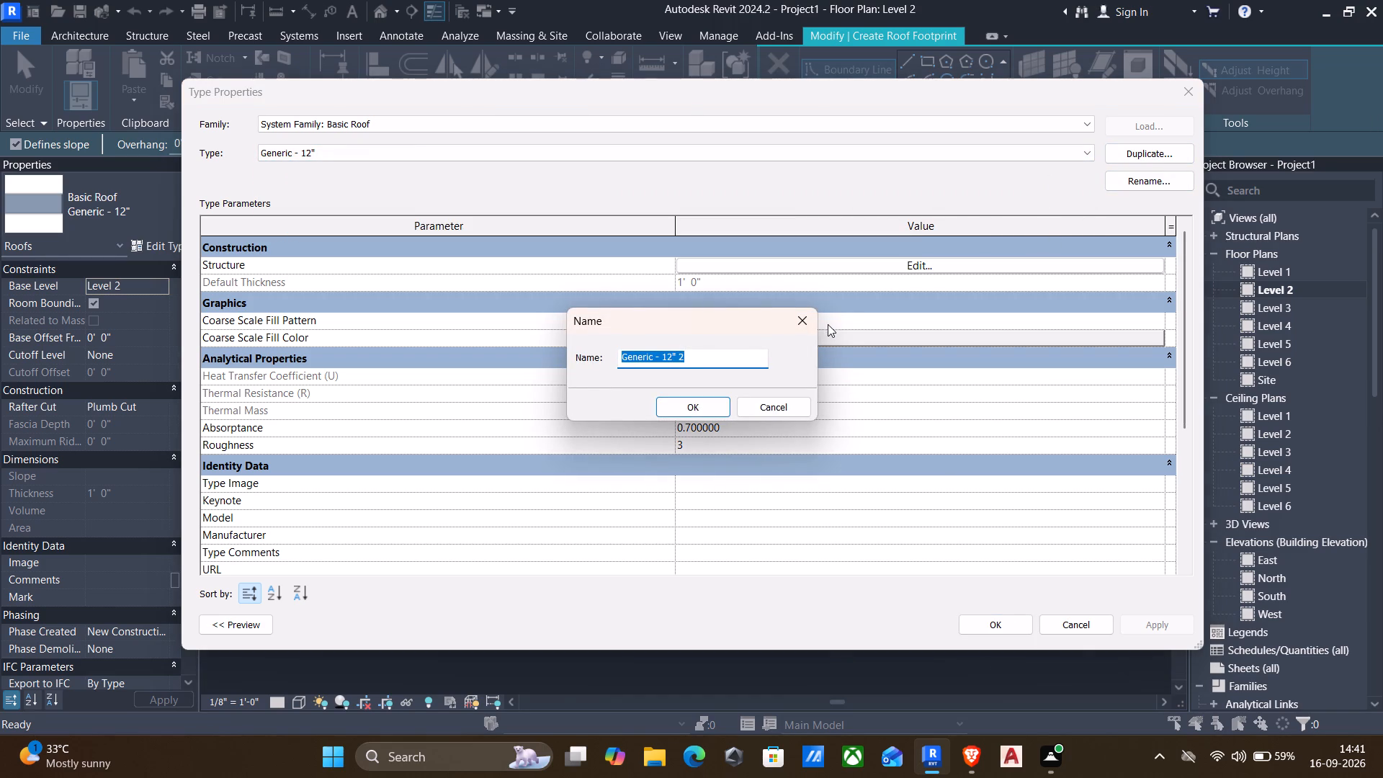
{"action": "key", "text": "BackSpace"}
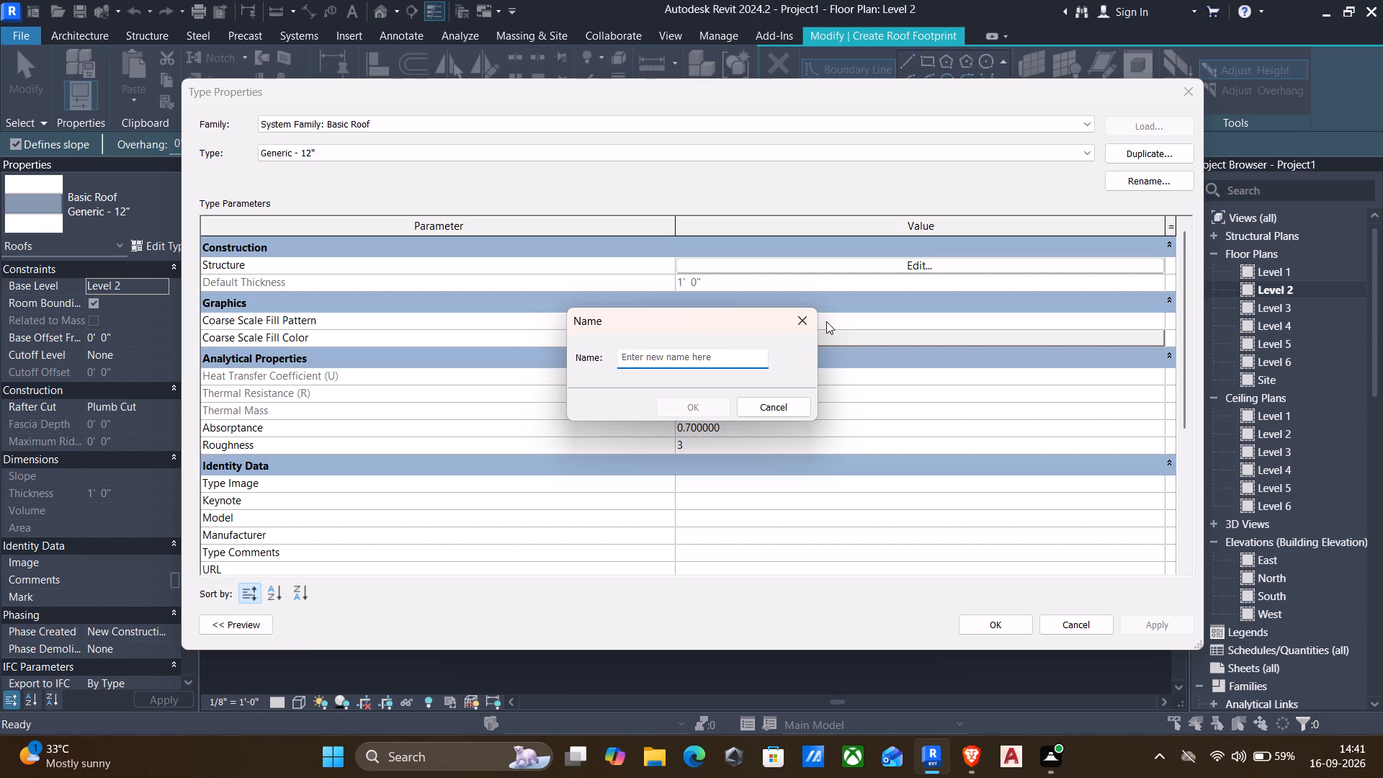
{"action": "key", "text": "6"}
{"action": "type", "text": "\" roof"}
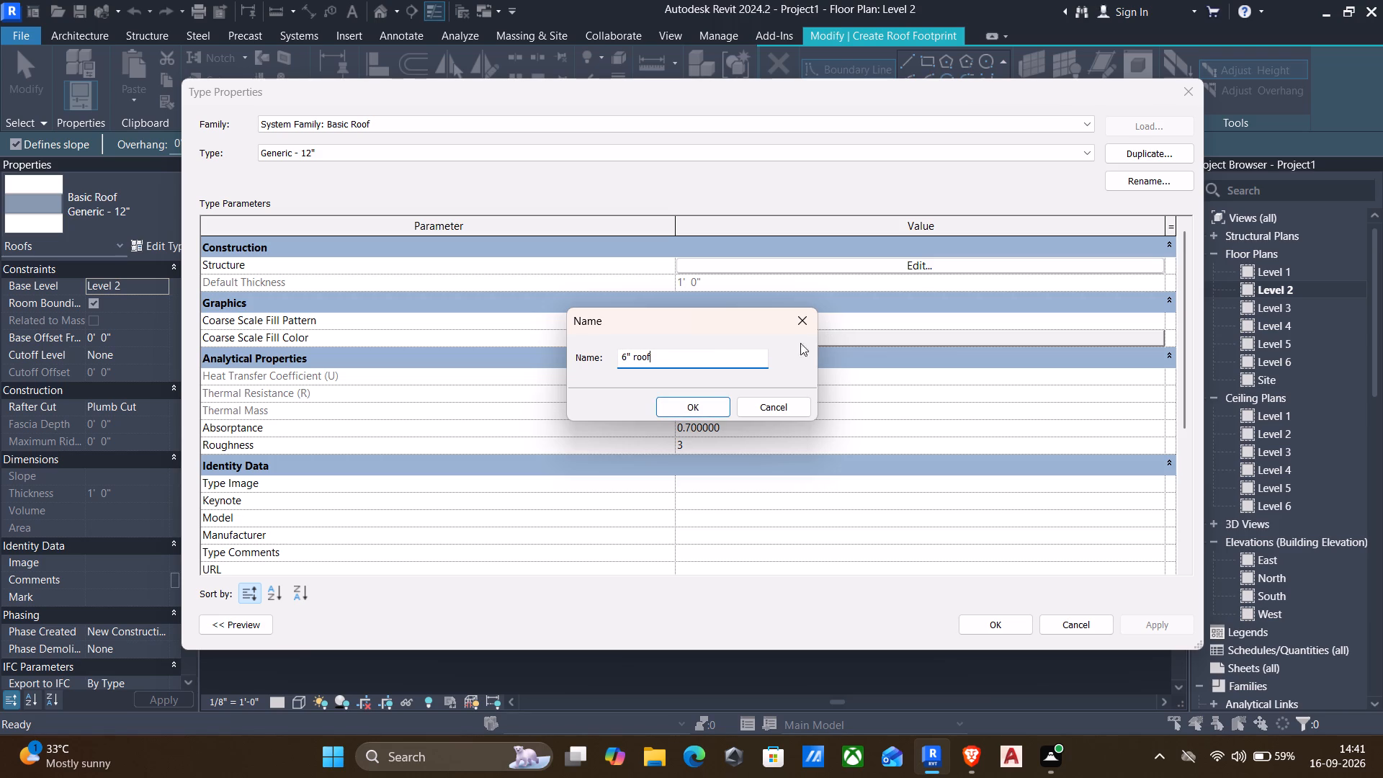
{"action": "left_click", "coordinate": [659, 417]}
Set the structure layer thickness of the 6" roof type to 6" and apply the type.
{"action": "left_click", "coordinate": [934, 268]}
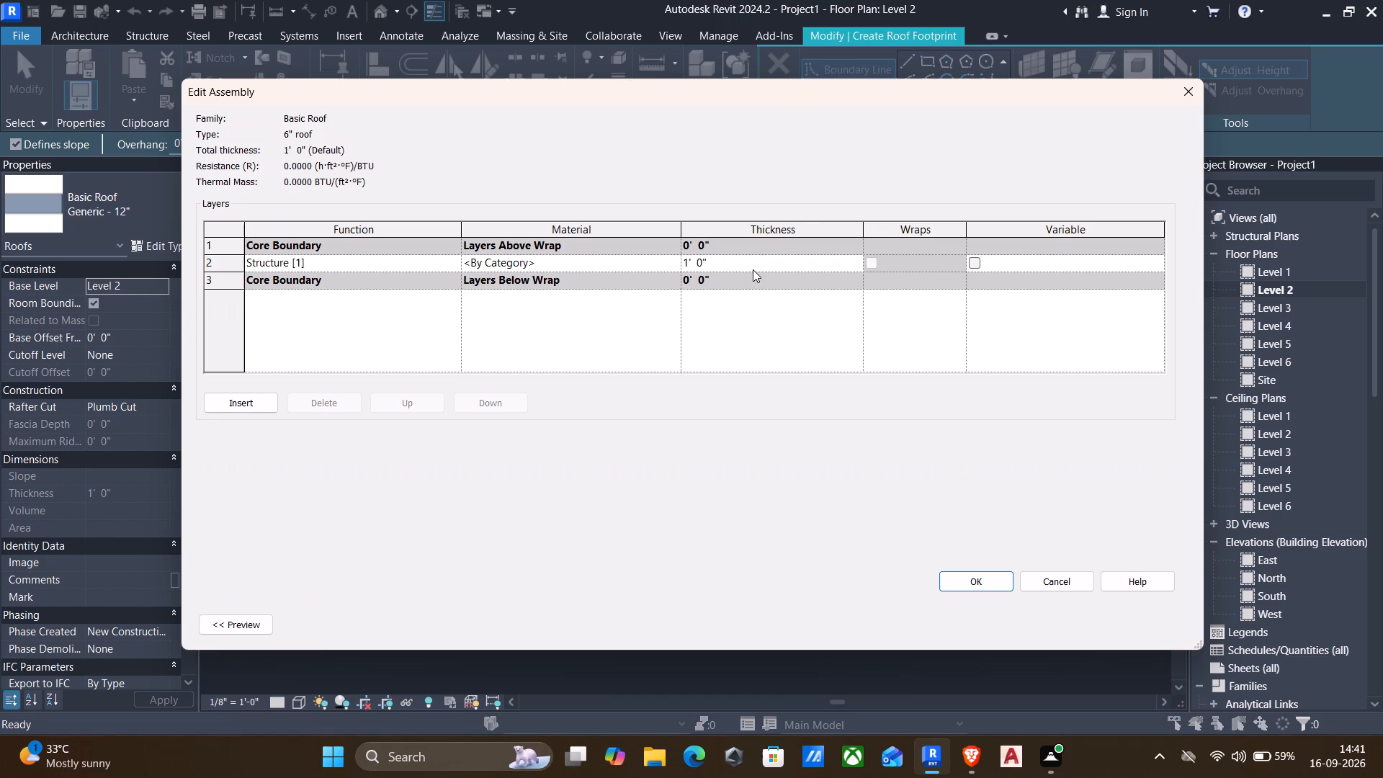
{"action": "left_click", "coordinate": [753, 269]}
{"action": "type", "text": "6\""}
{"action": "key", "text": "Return"}
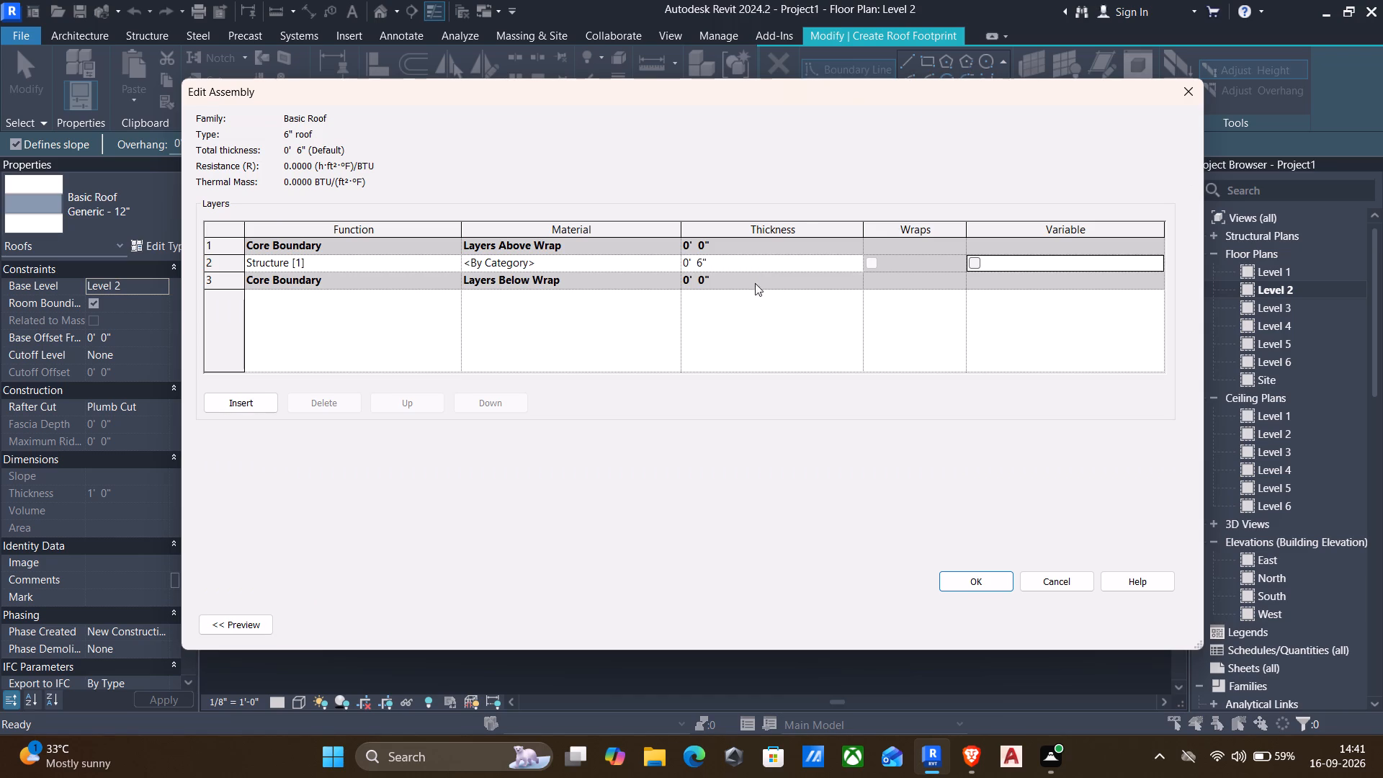
{"action": "left_click", "coordinate": [982, 578]}
{"action": "left_click", "coordinate": [1152, 626]}
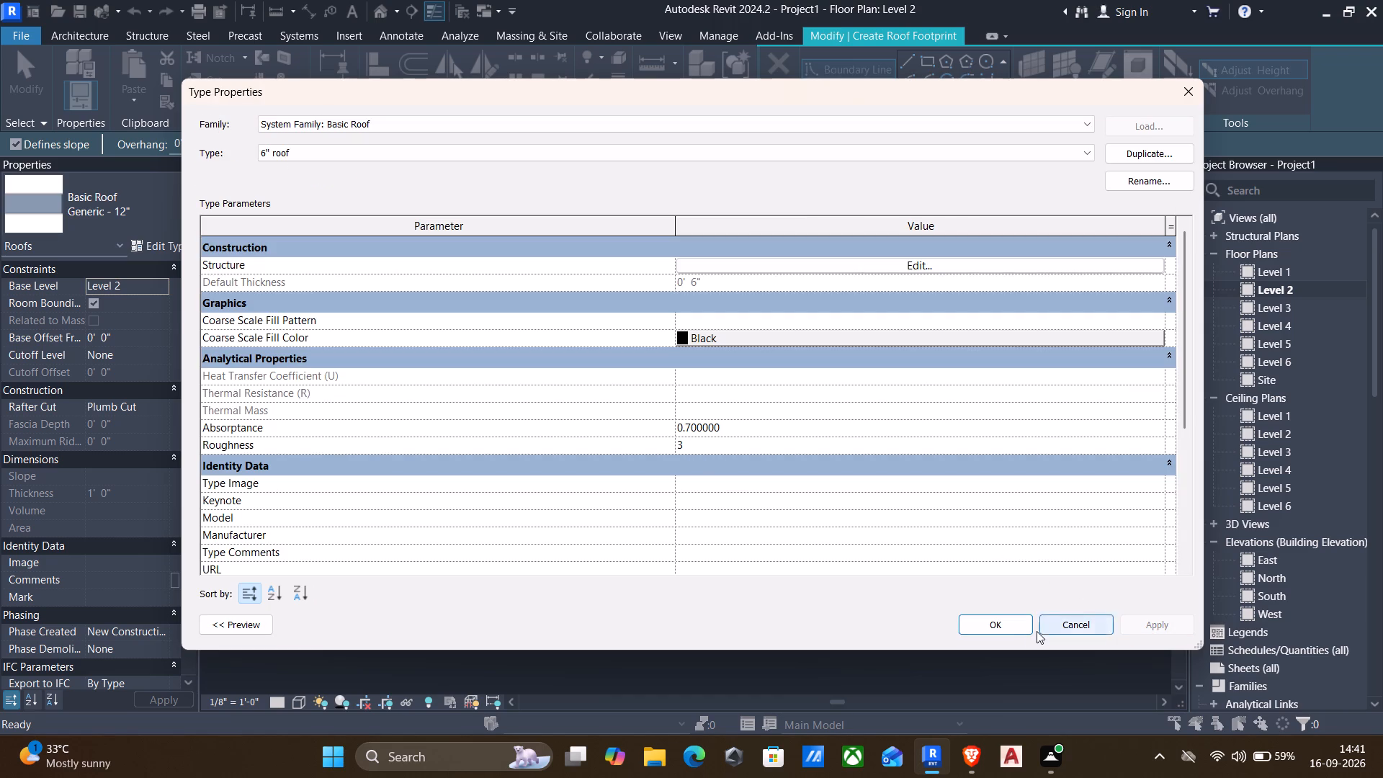
{"action": "left_click", "coordinate": [1000, 626]}
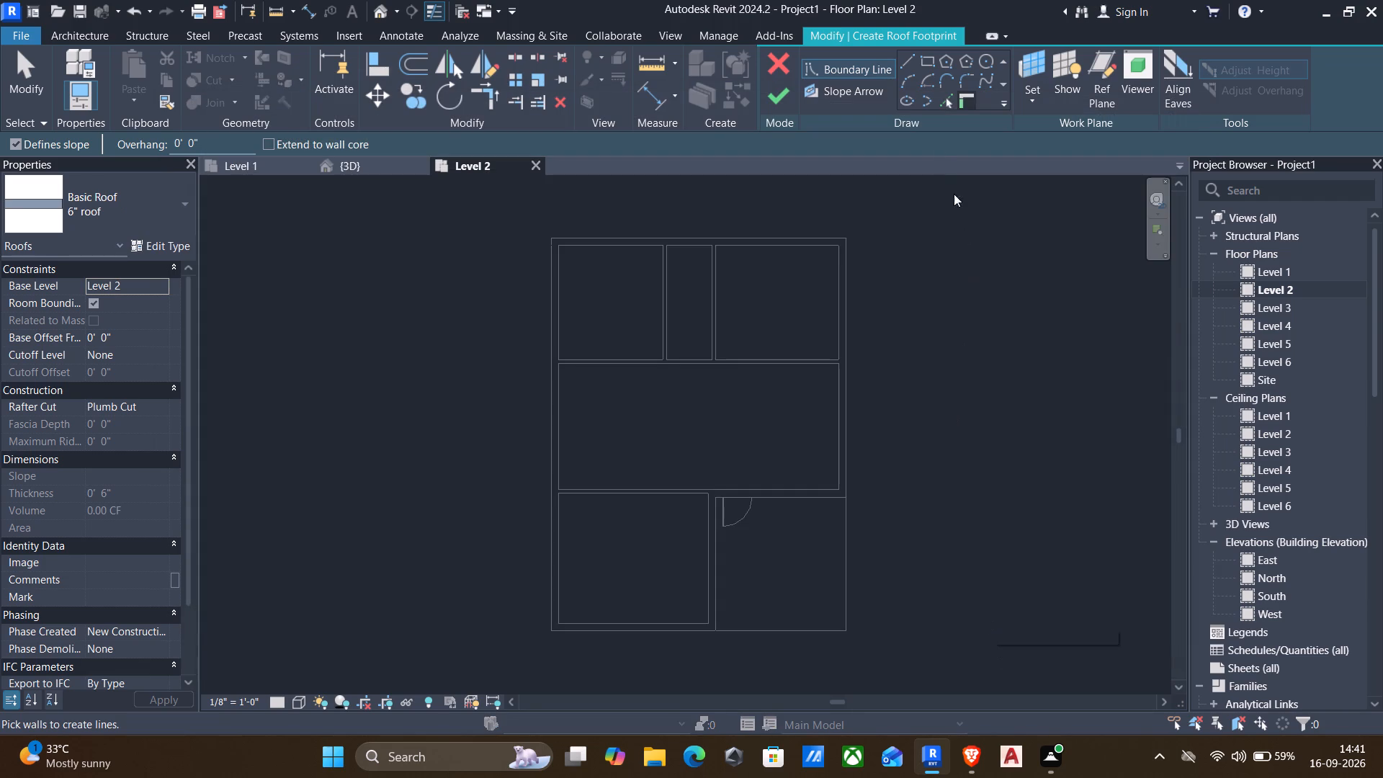
Sketch a rectangular roof boundary, 40'-0" long, over the building's full outline including the recessed porch.
{"action": "left_click", "coordinate": [928, 63]}
{"action": "scroll", "coordinate": [554, 264], "scroll_direction": "up", "scroll_amount": 2}
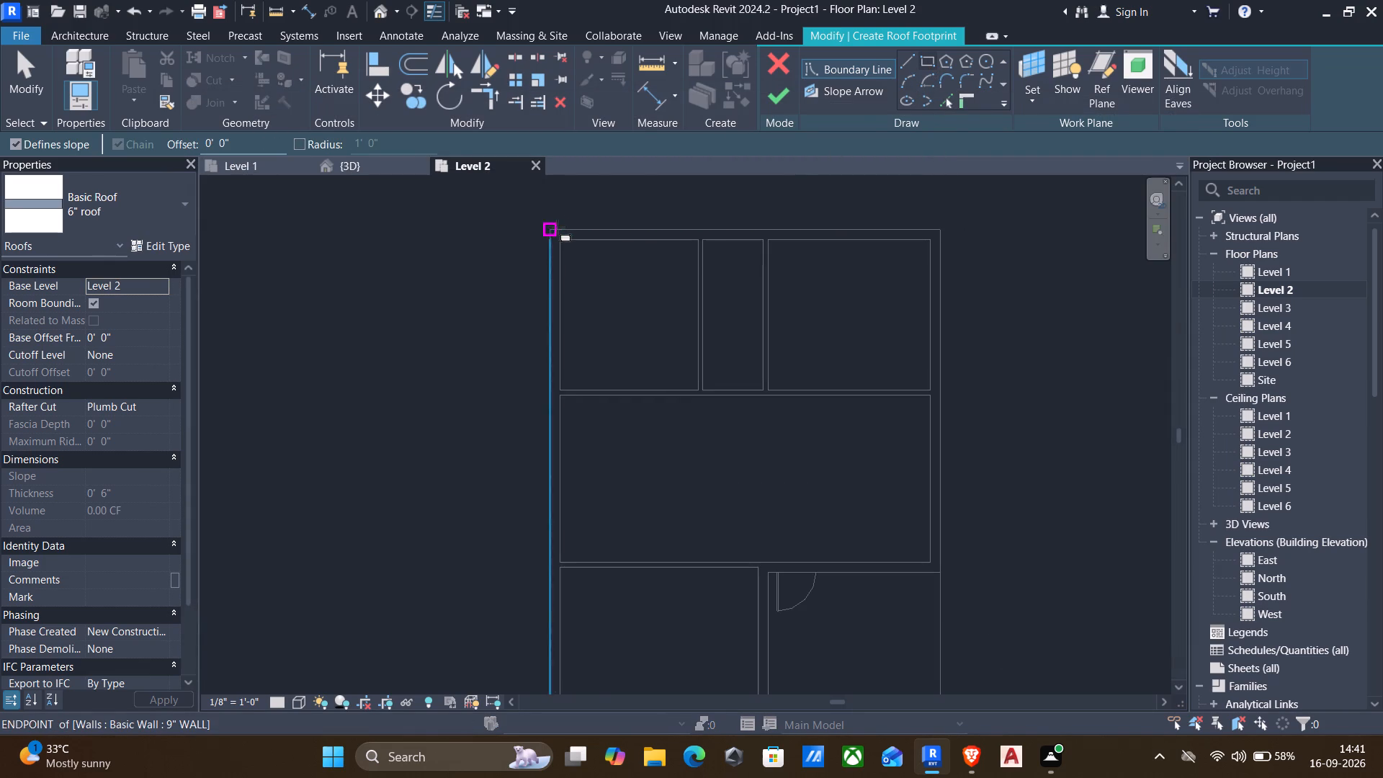
{"action": "left_click", "coordinate": [557, 228]}
{"action": "scroll", "coordinate": [592, 350], "scroll_direction": "down", "scroll_amount": 2}
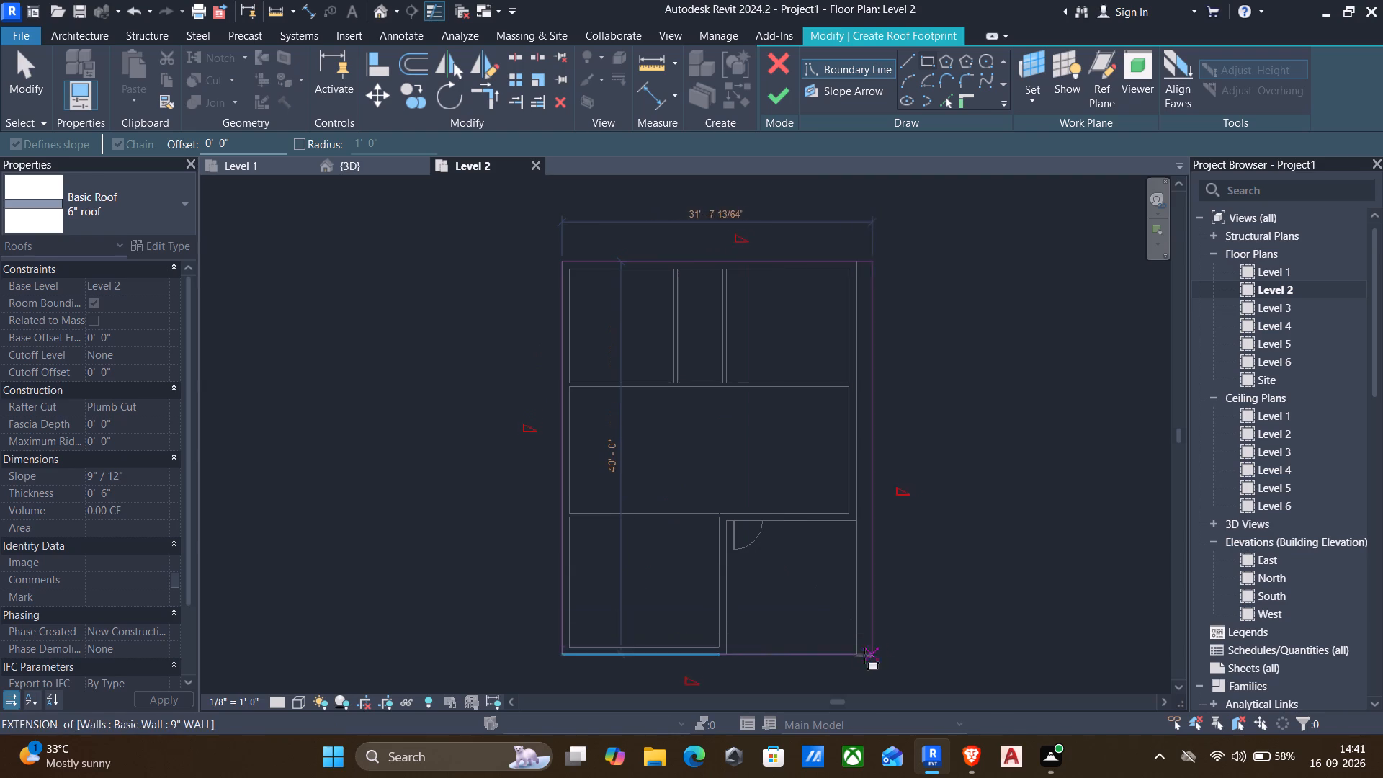
{"action": "left_click", "coordinate": [862, 658]}
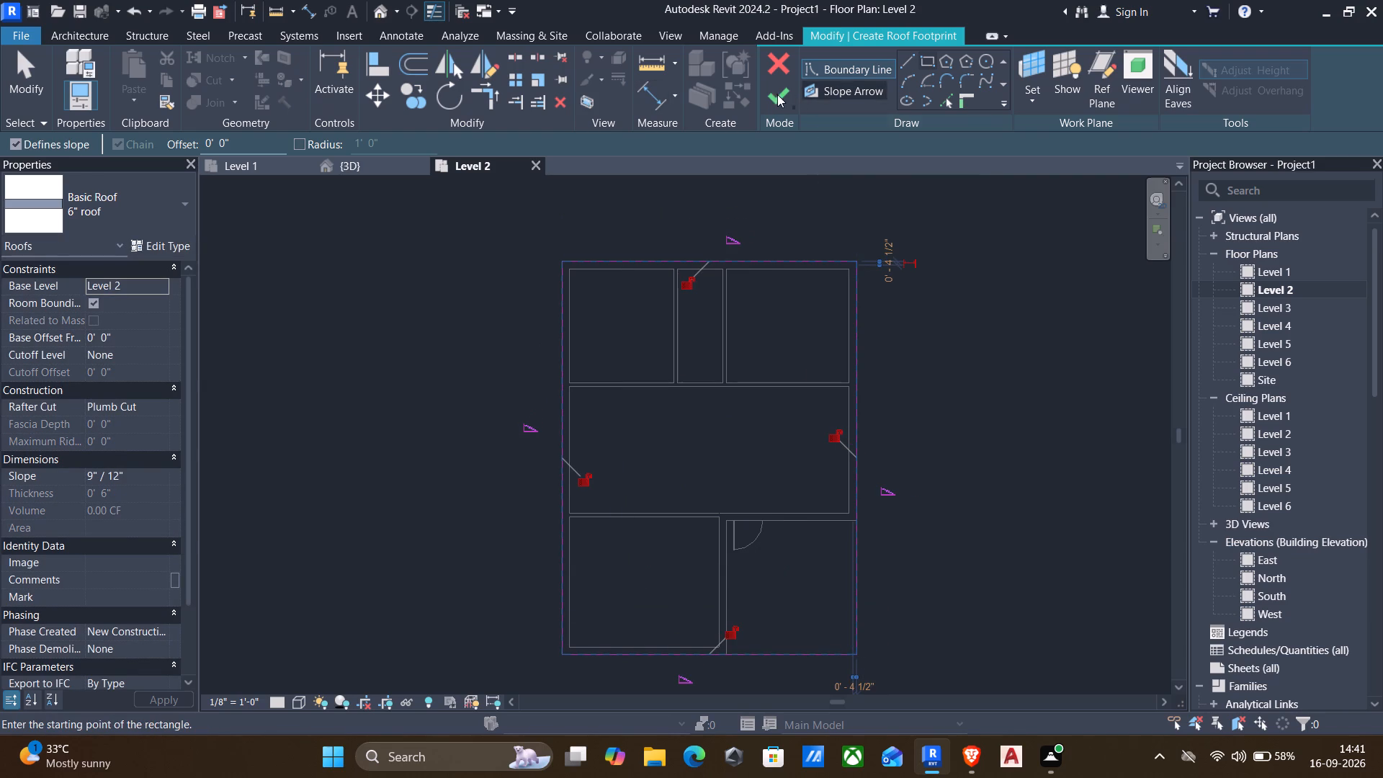
Set the roof boundary slope to 0" / 12", finish the flat roof, and view it in 3D.
{"action": "left_click", "coordinate": [137, 478]}
{"action": "key", "text": "0"}
{"action": "key", "text": "Return"}
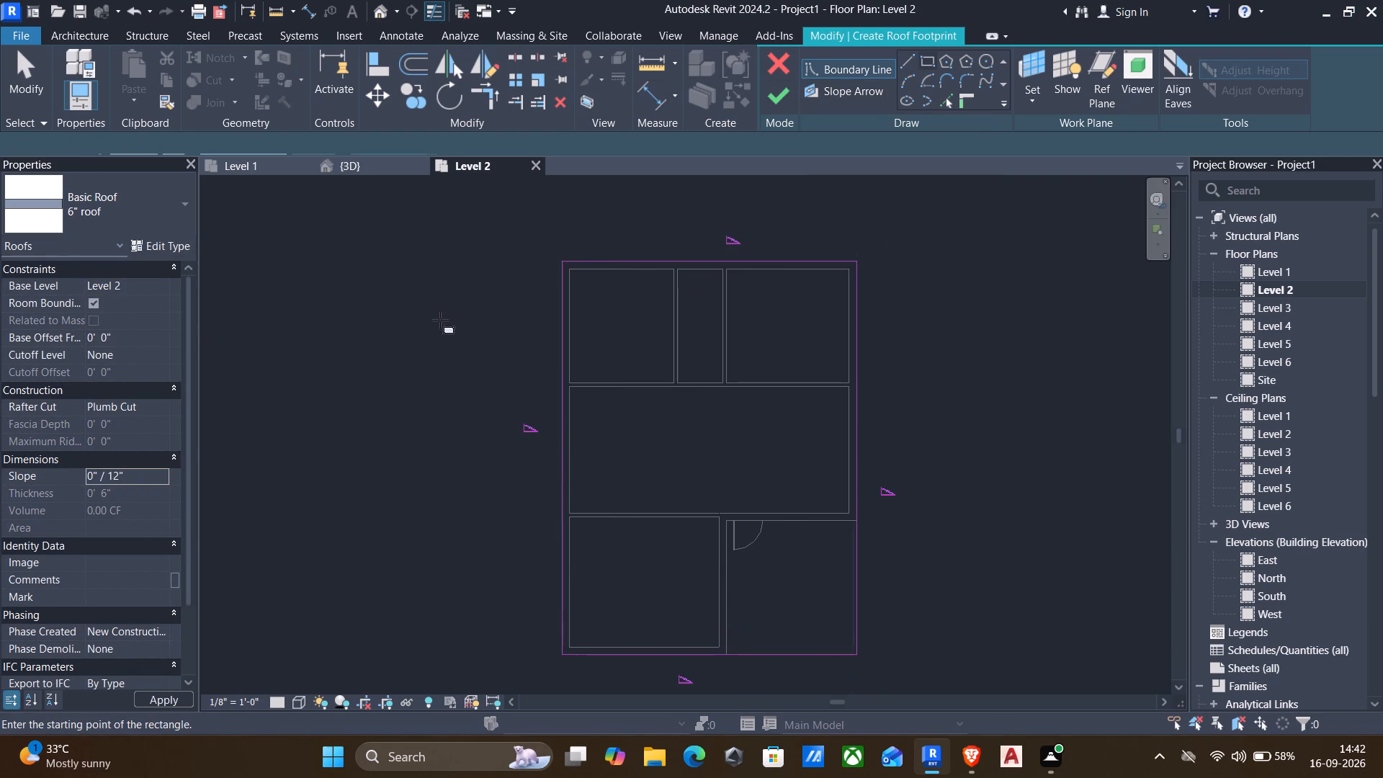
{"action": "left_click", "coordinate": [774, 89]}
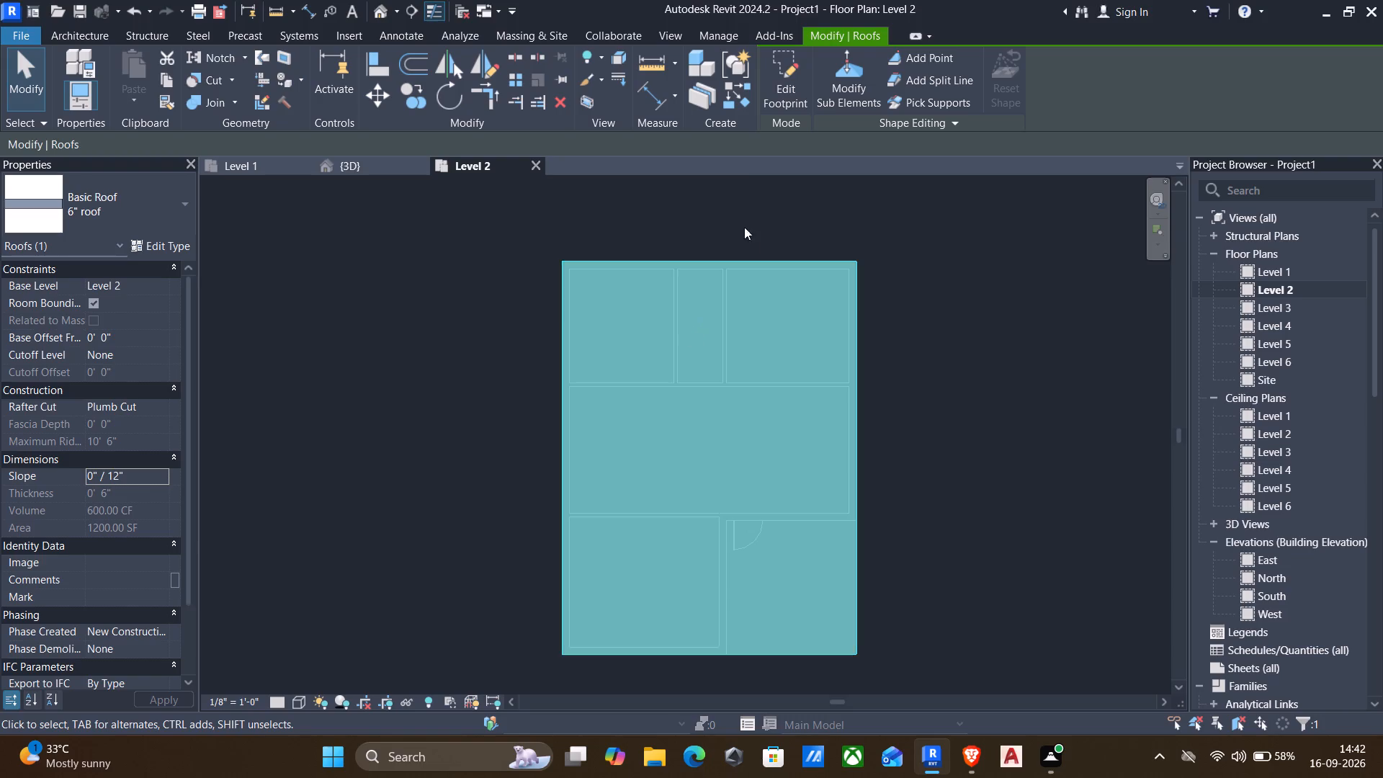
{"action": "left_click", "coordinate": [383, 12]}
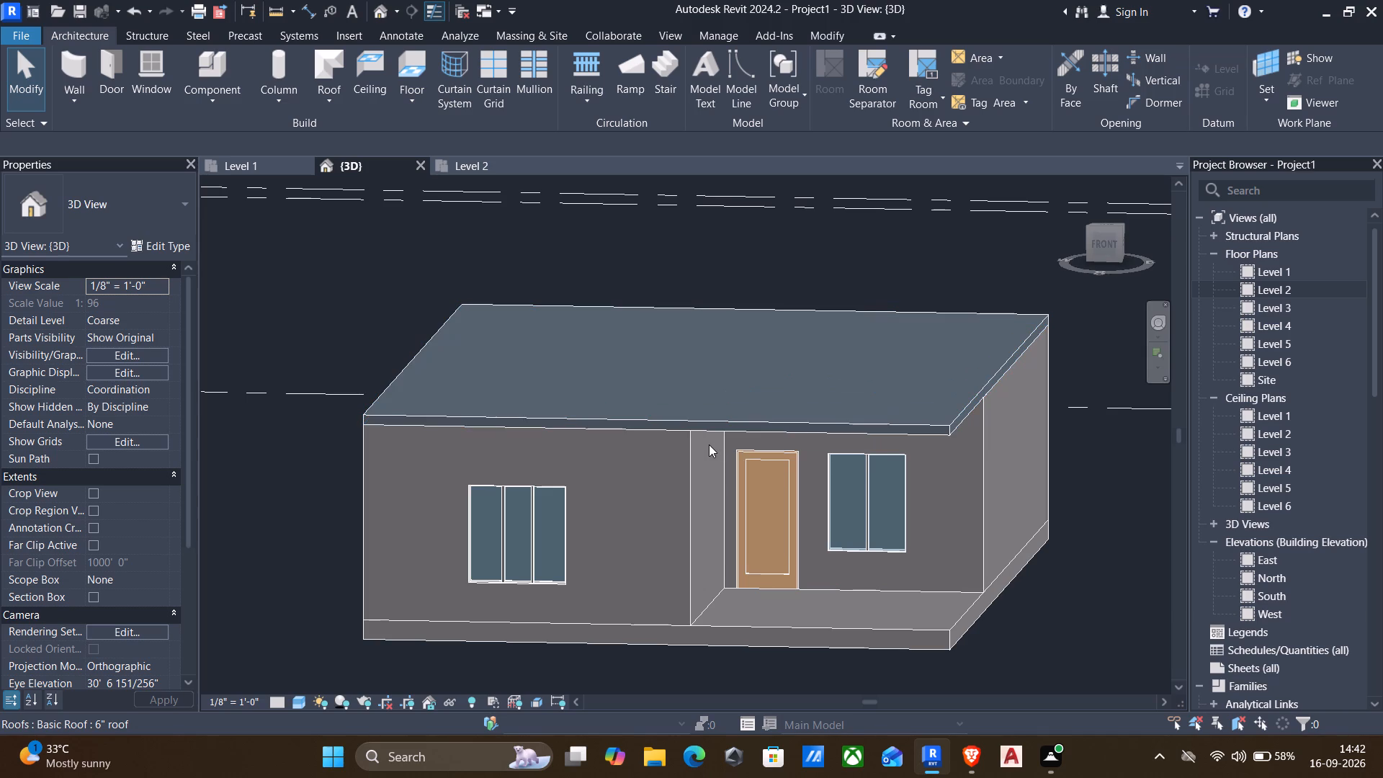
{"action": "middle_click_drag", "start_coordinate": [610, 490], "coordinate": [652, 455], "text": "shift"}
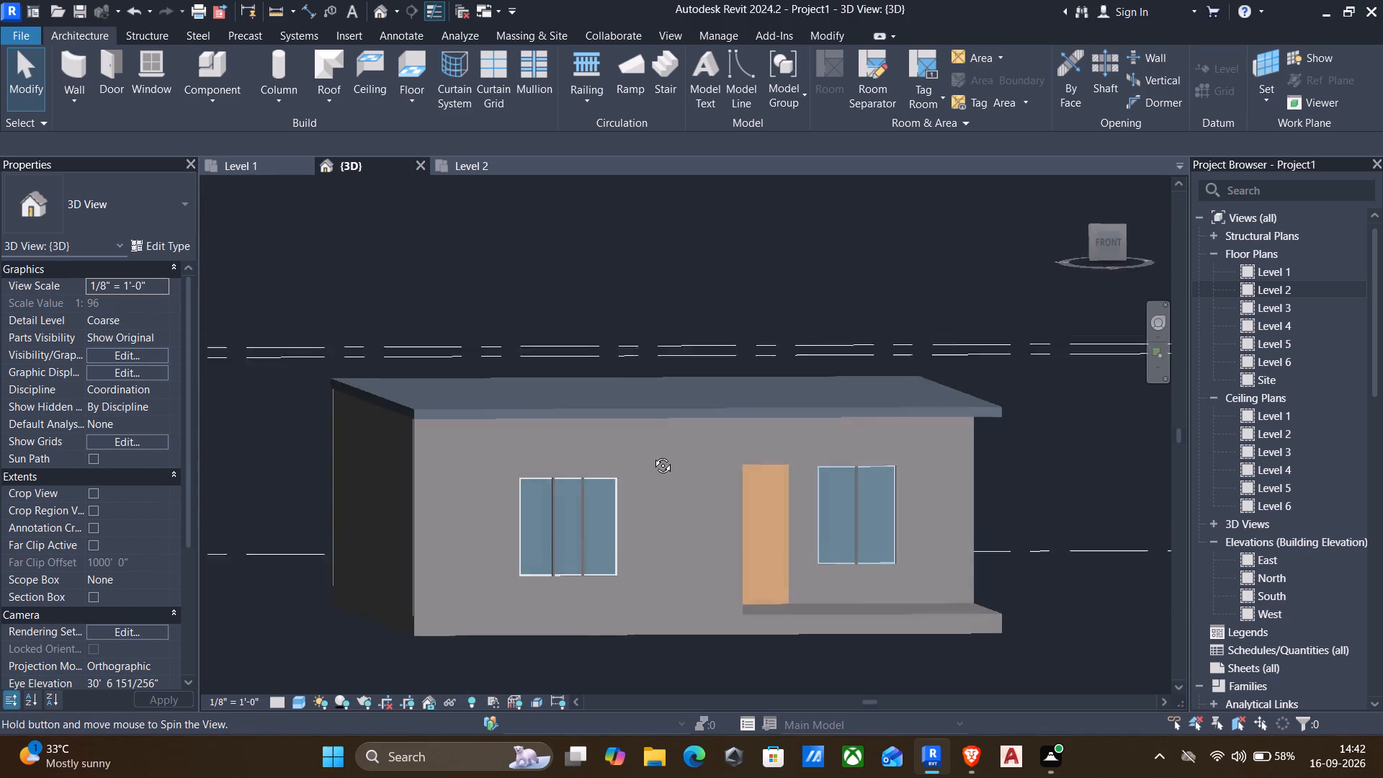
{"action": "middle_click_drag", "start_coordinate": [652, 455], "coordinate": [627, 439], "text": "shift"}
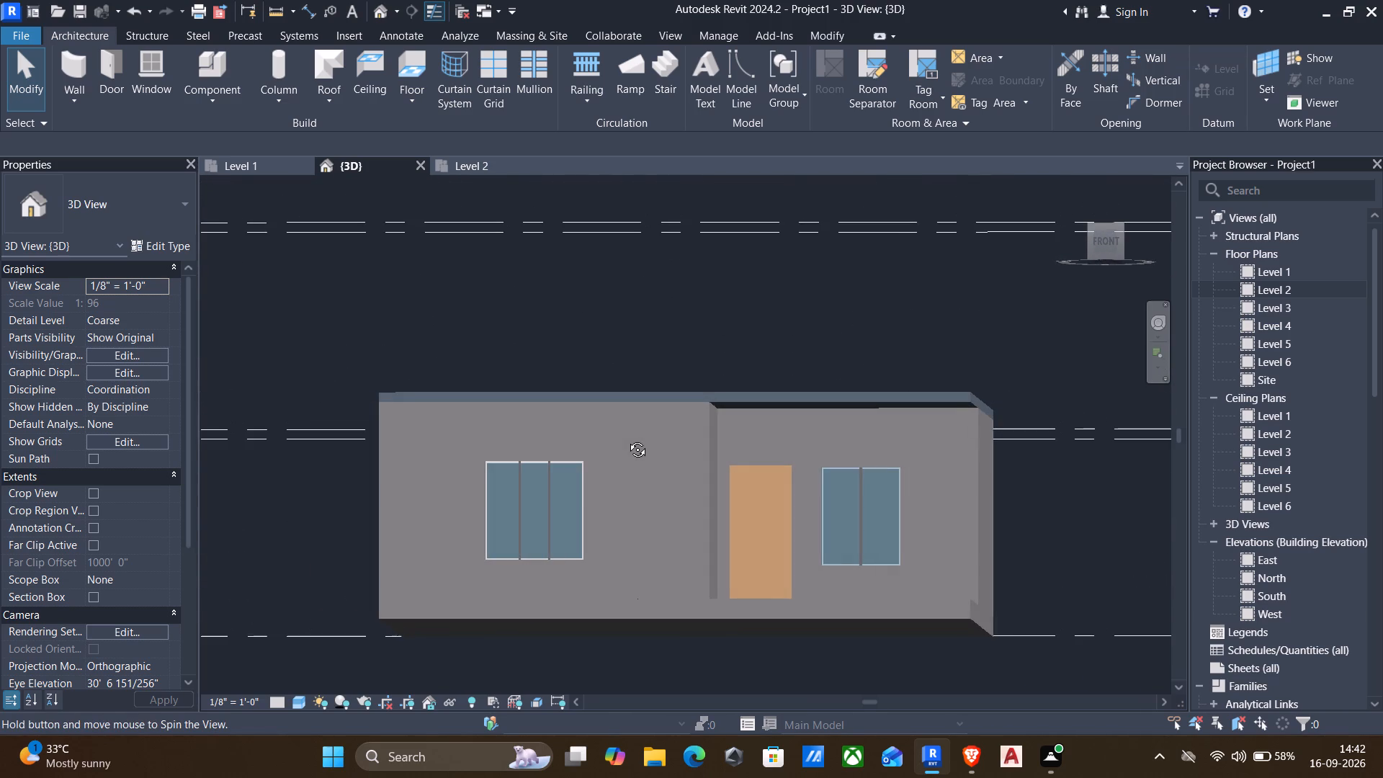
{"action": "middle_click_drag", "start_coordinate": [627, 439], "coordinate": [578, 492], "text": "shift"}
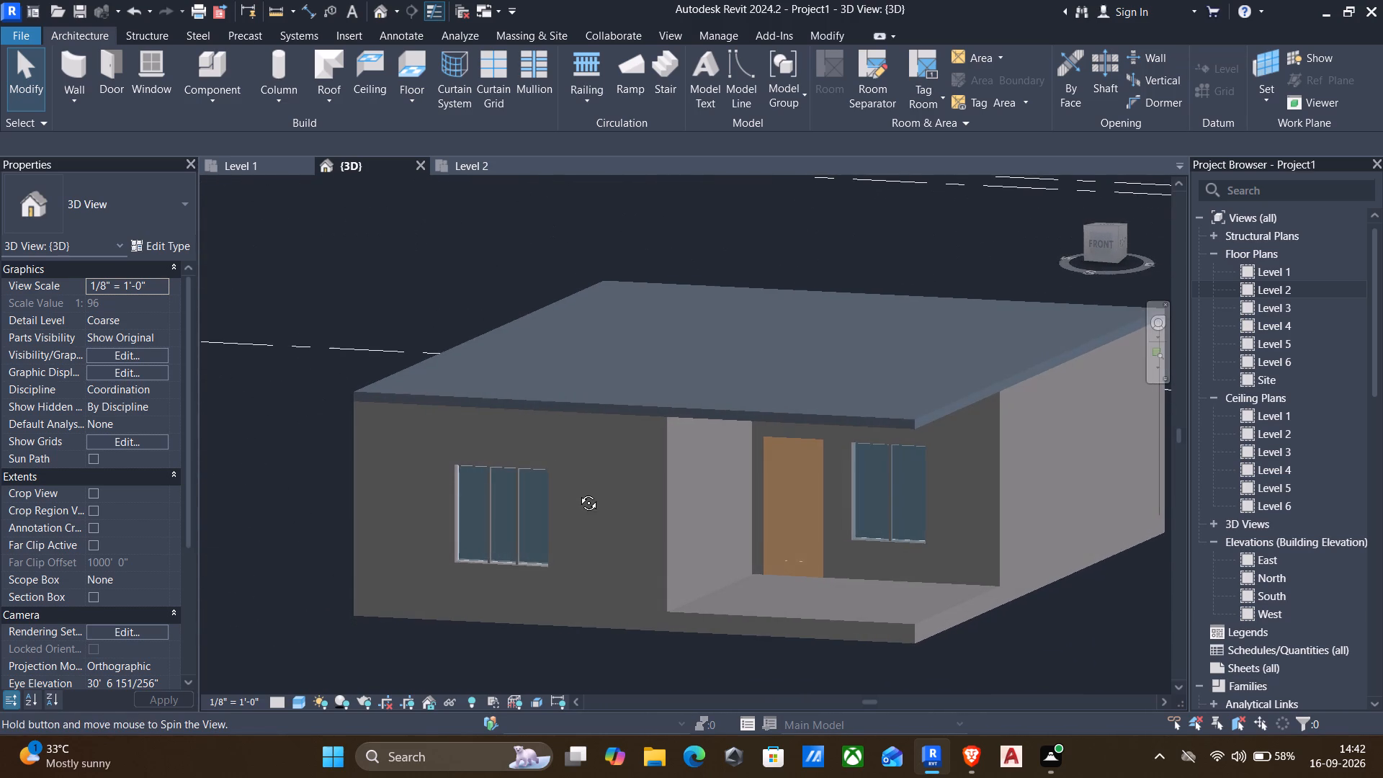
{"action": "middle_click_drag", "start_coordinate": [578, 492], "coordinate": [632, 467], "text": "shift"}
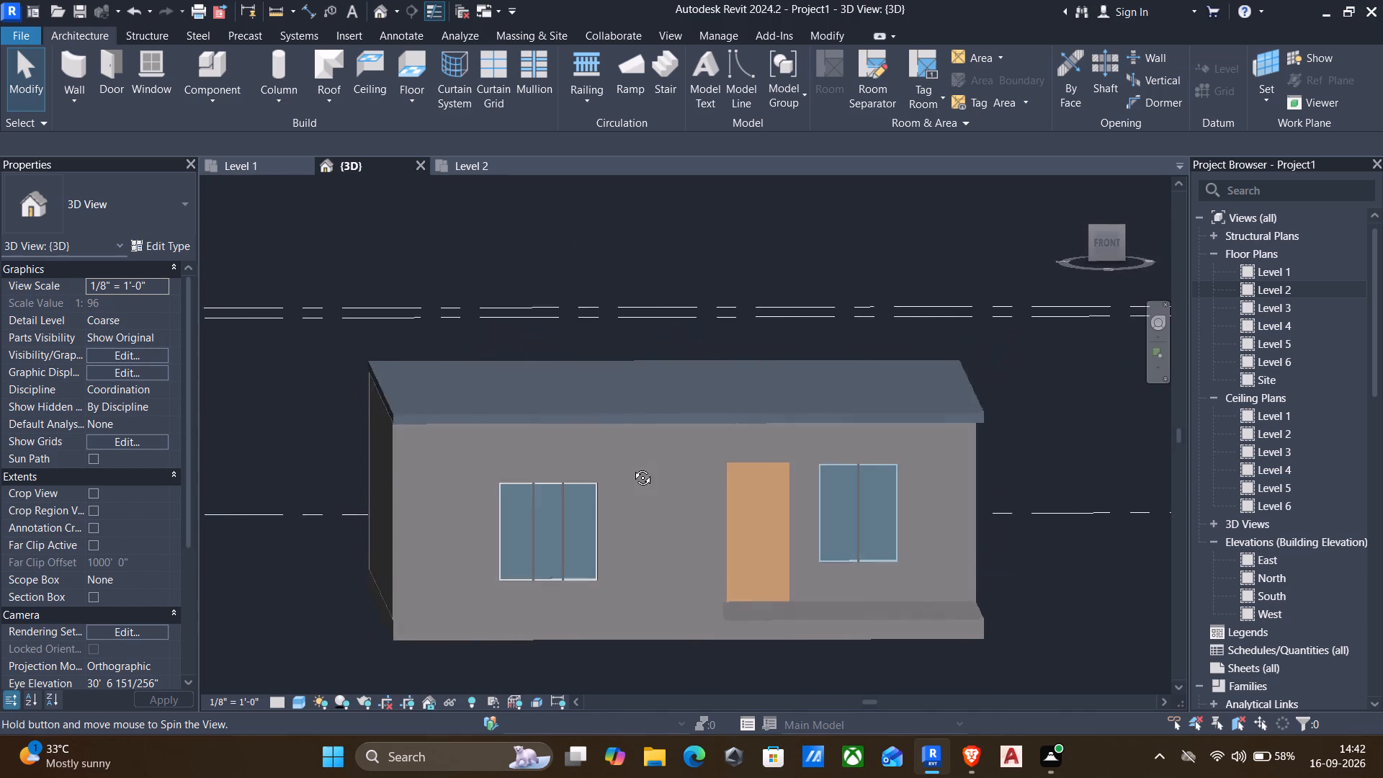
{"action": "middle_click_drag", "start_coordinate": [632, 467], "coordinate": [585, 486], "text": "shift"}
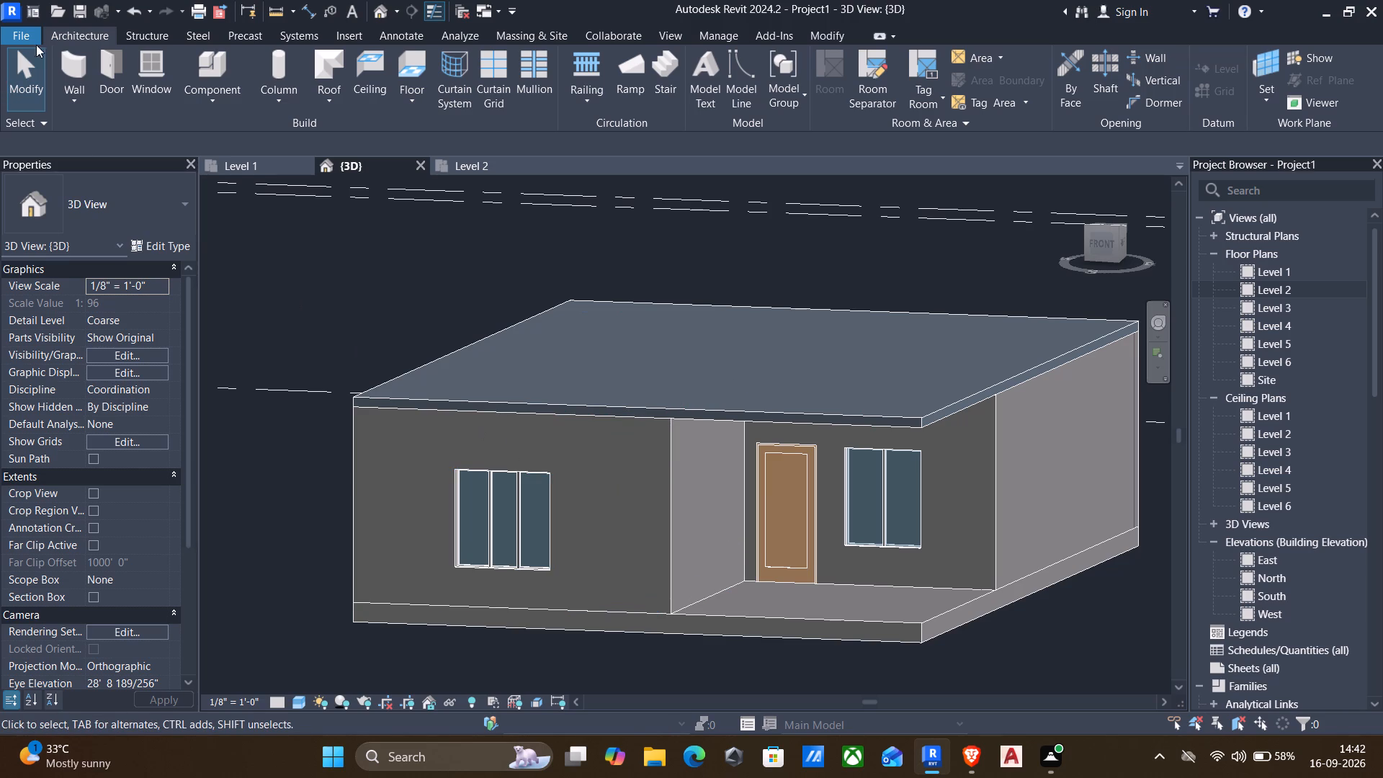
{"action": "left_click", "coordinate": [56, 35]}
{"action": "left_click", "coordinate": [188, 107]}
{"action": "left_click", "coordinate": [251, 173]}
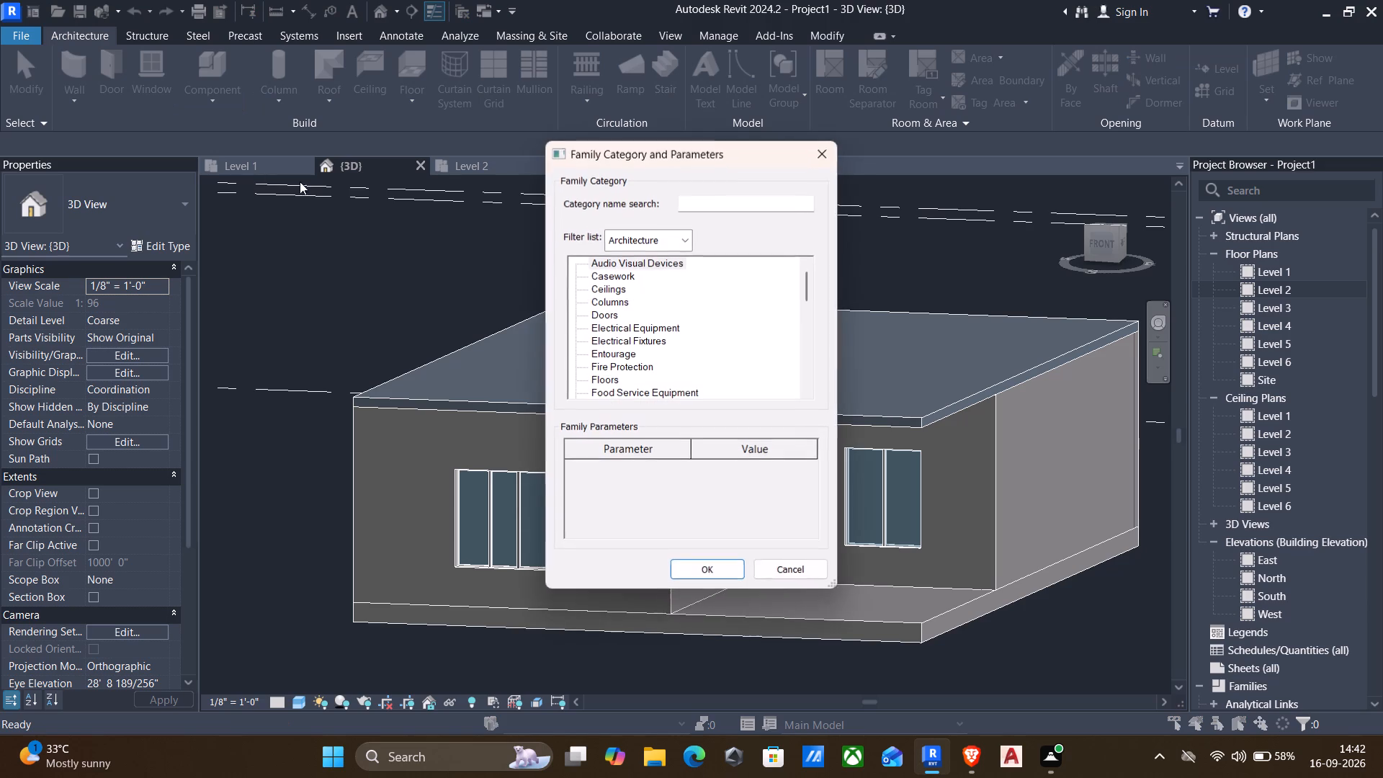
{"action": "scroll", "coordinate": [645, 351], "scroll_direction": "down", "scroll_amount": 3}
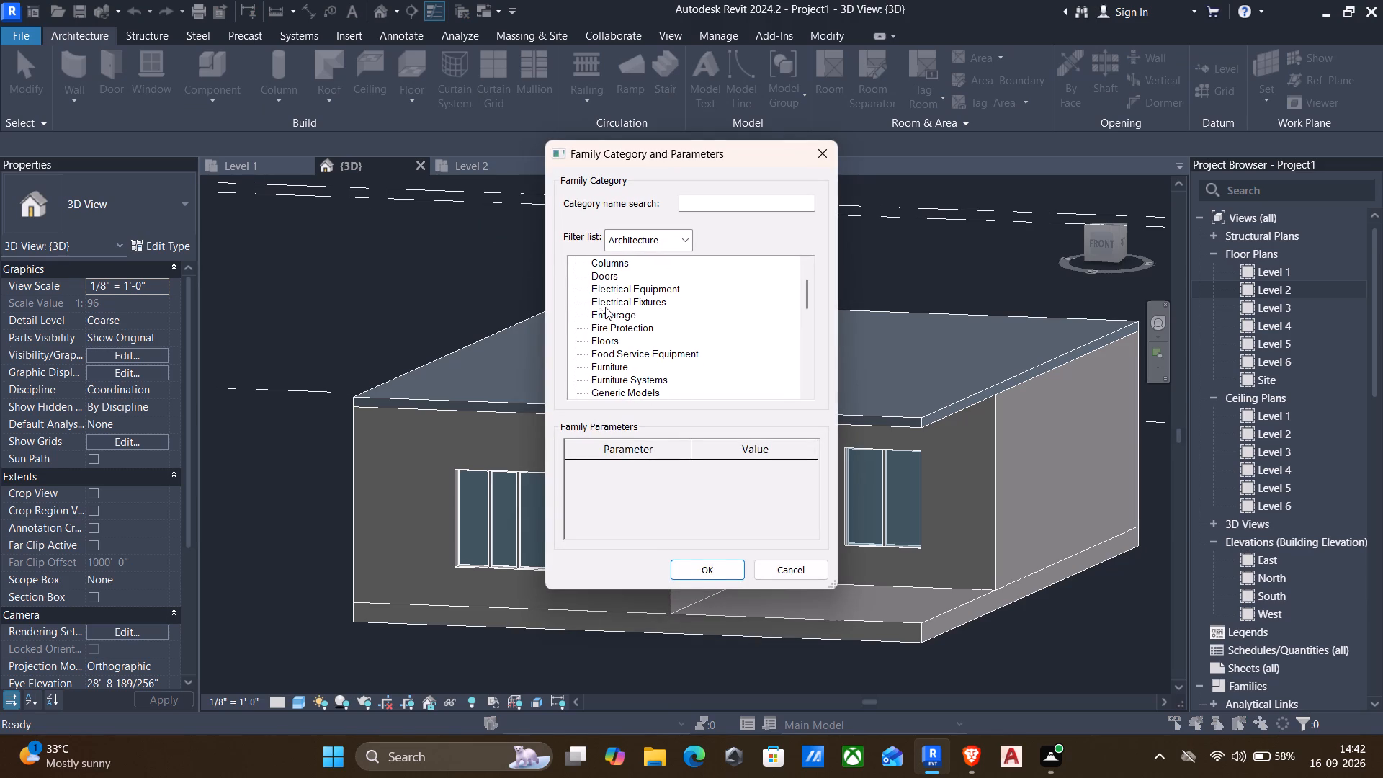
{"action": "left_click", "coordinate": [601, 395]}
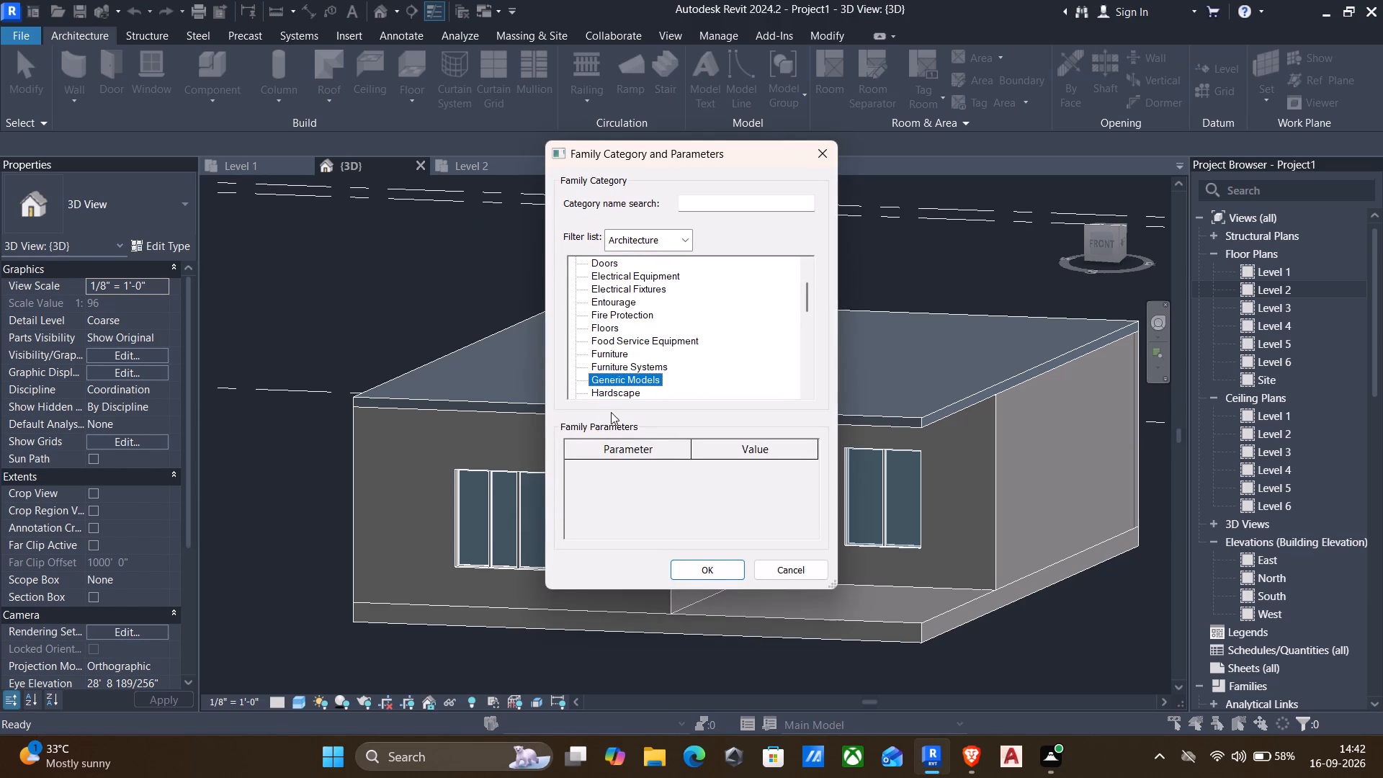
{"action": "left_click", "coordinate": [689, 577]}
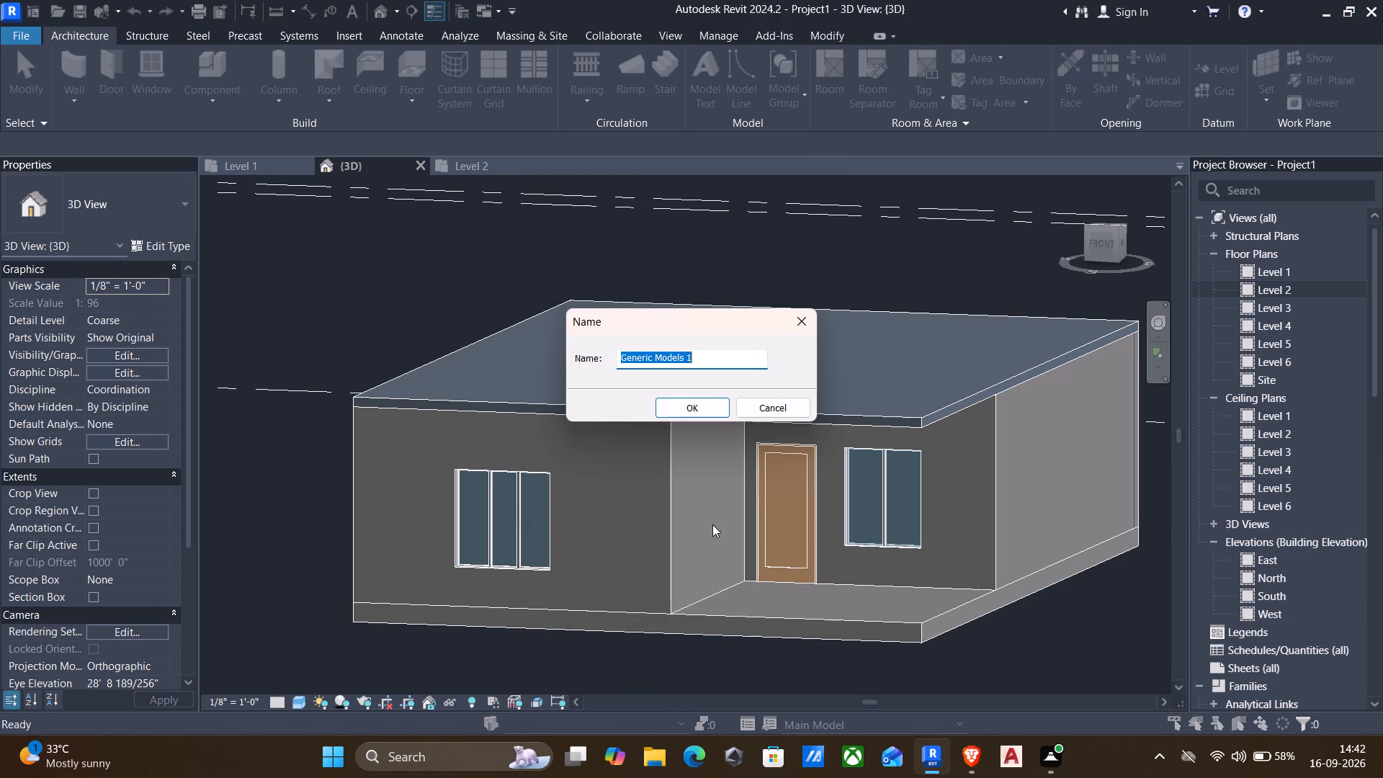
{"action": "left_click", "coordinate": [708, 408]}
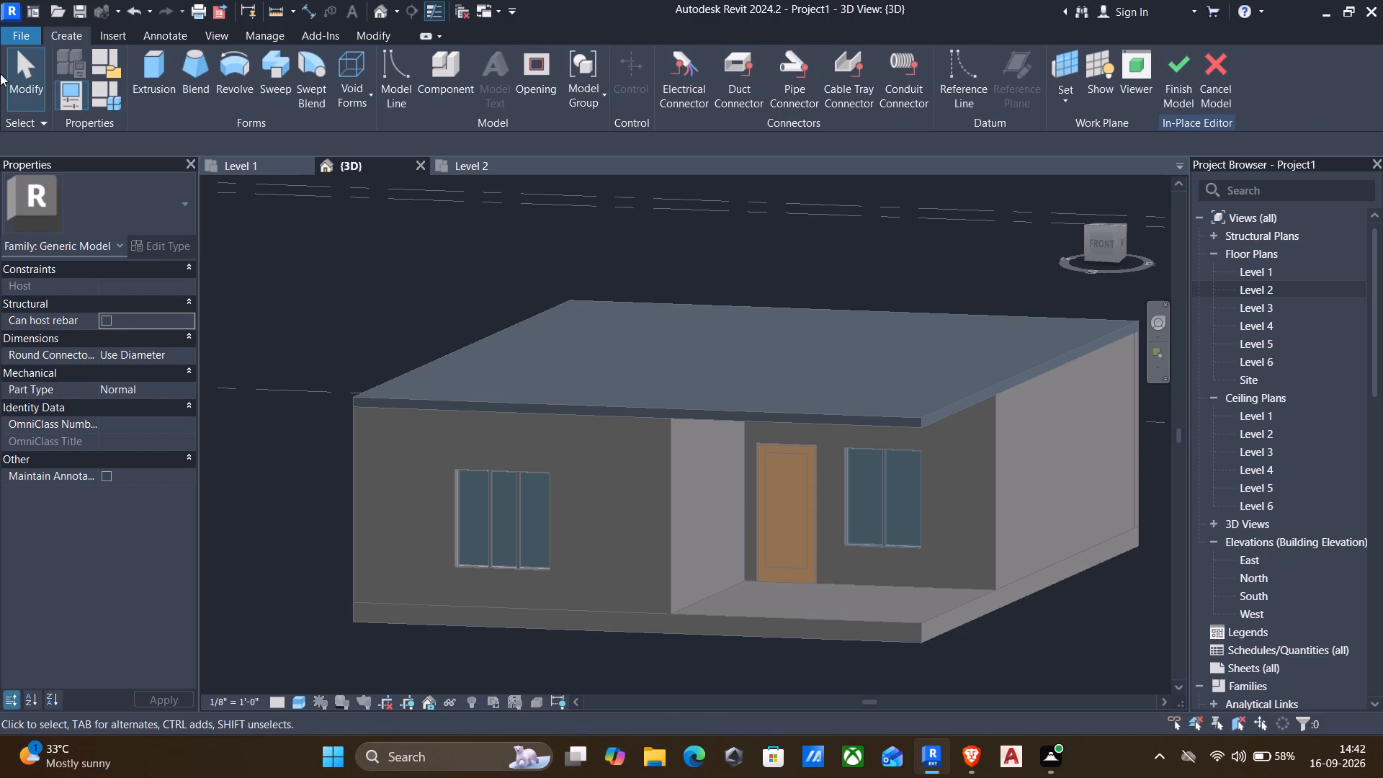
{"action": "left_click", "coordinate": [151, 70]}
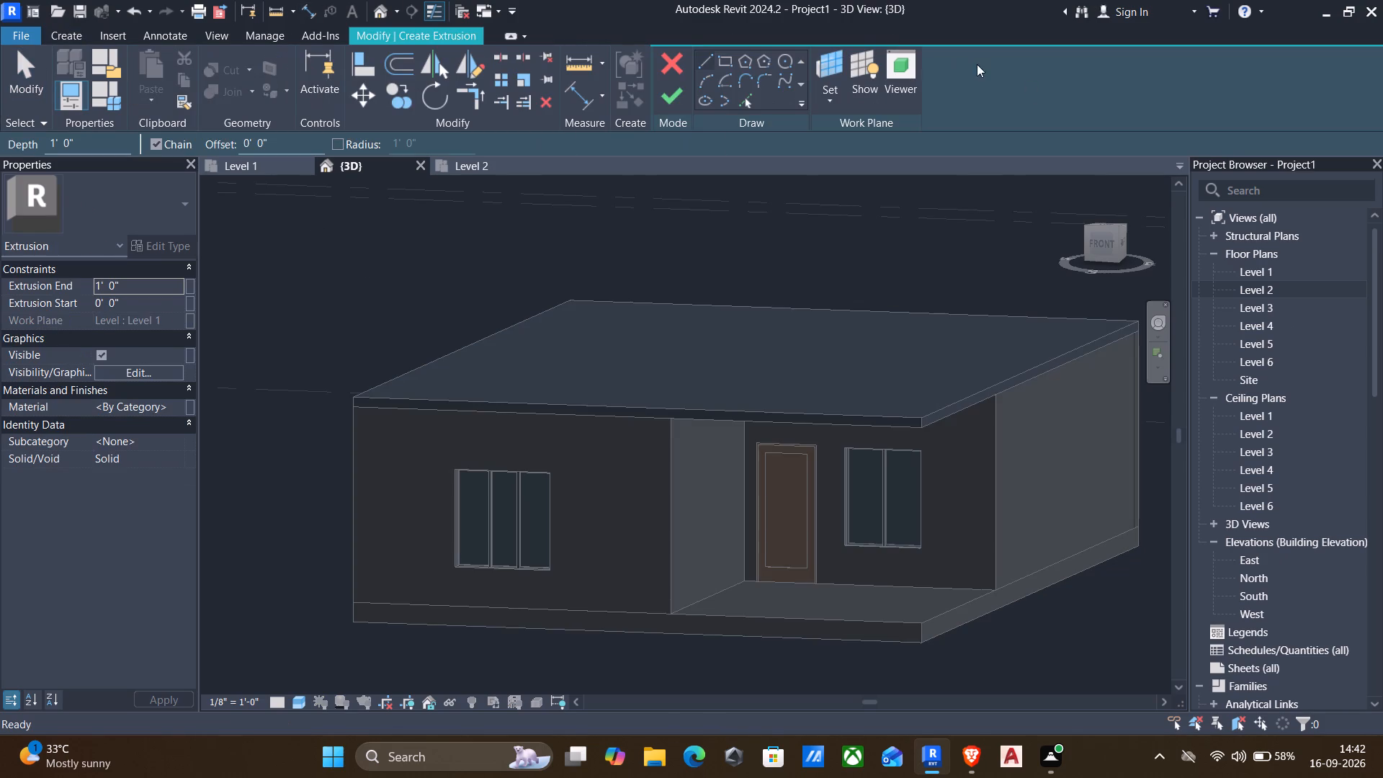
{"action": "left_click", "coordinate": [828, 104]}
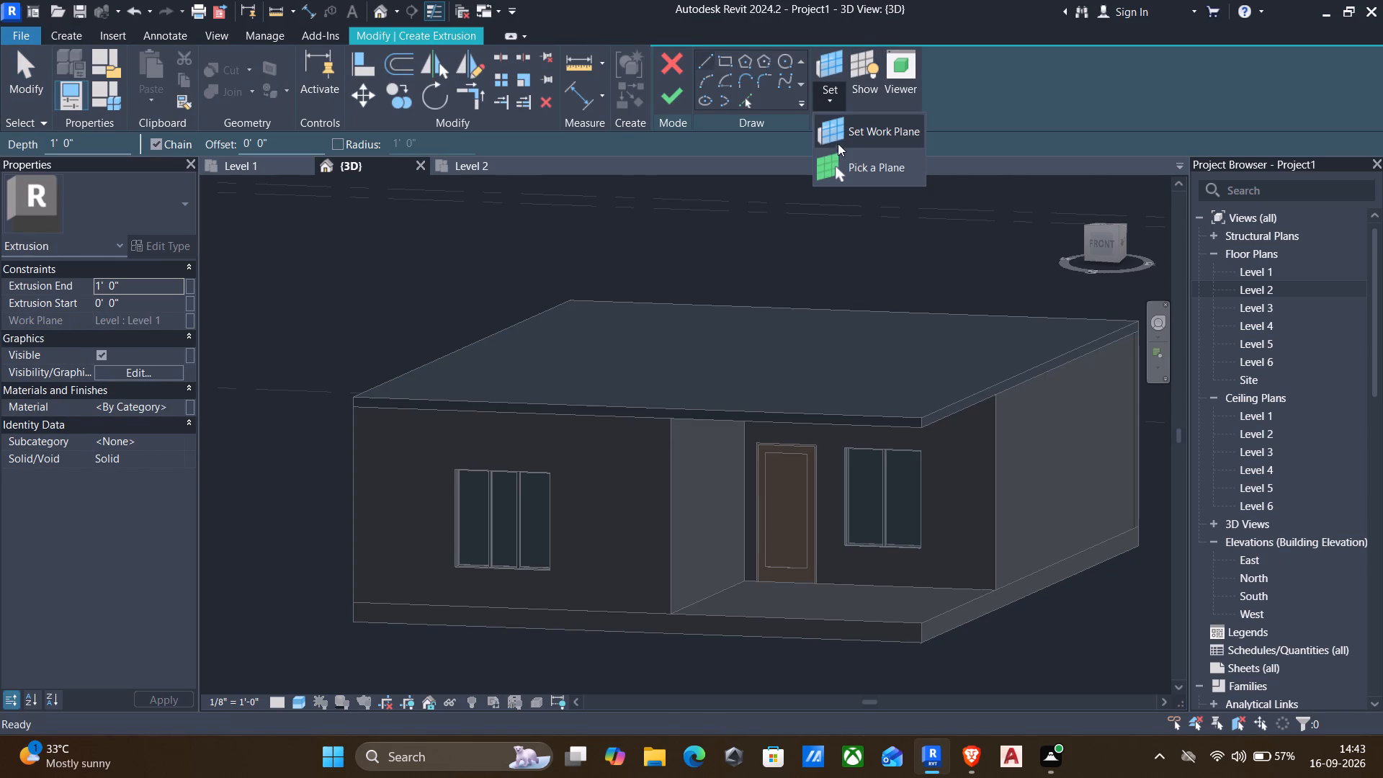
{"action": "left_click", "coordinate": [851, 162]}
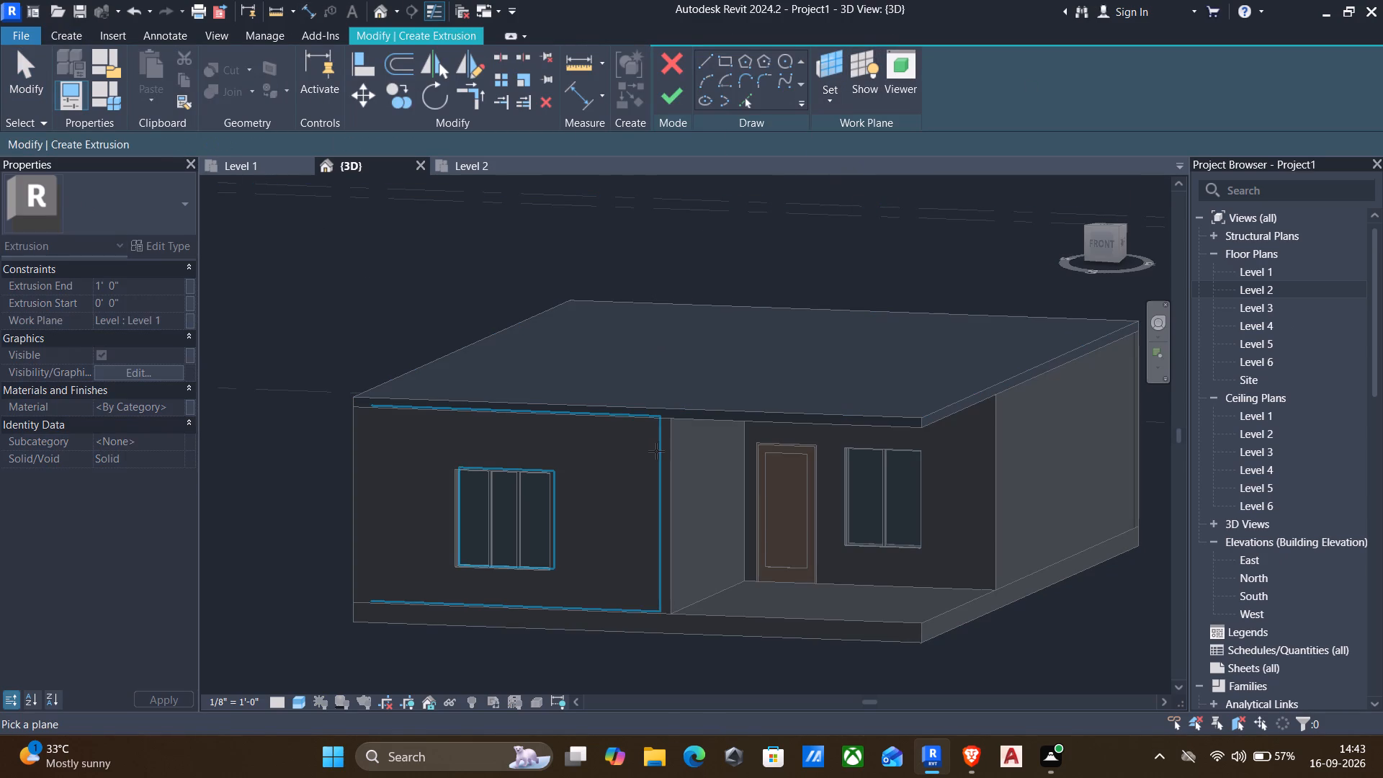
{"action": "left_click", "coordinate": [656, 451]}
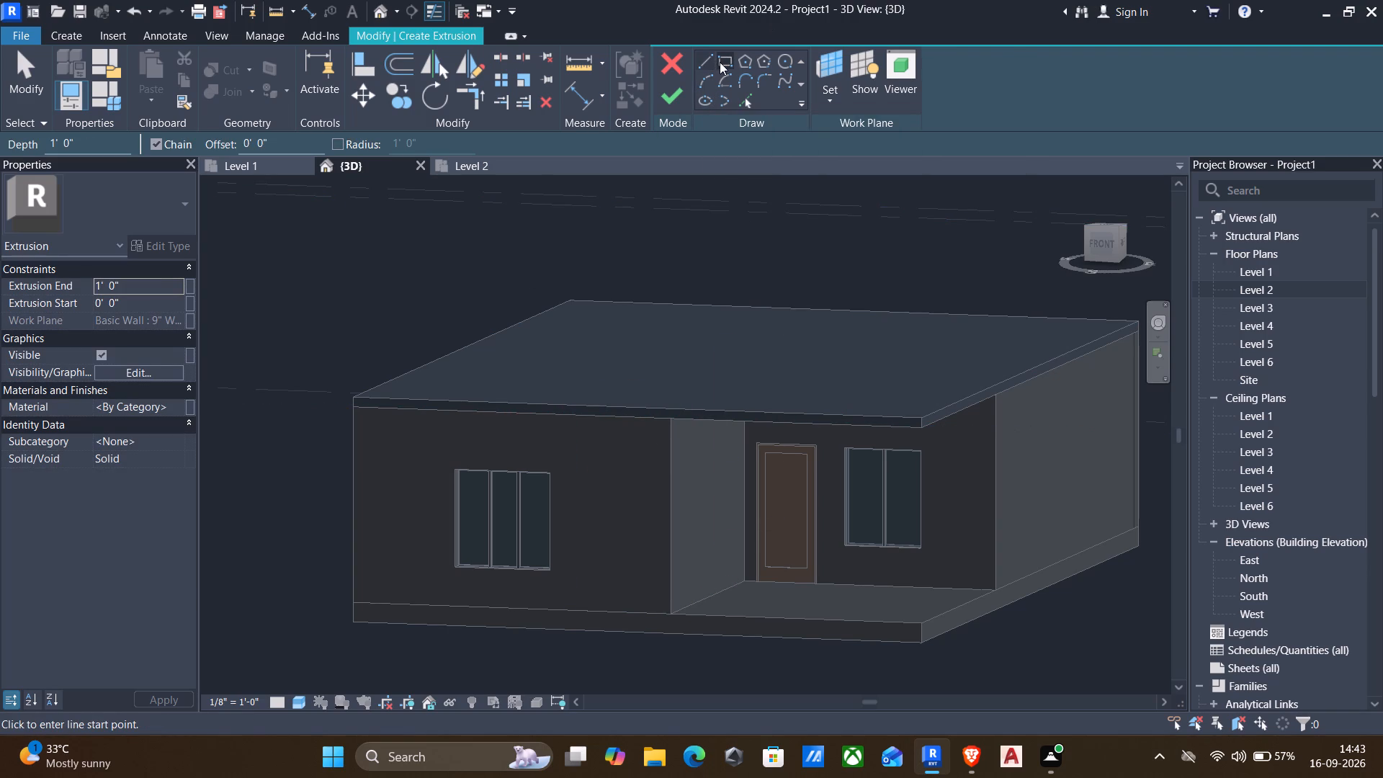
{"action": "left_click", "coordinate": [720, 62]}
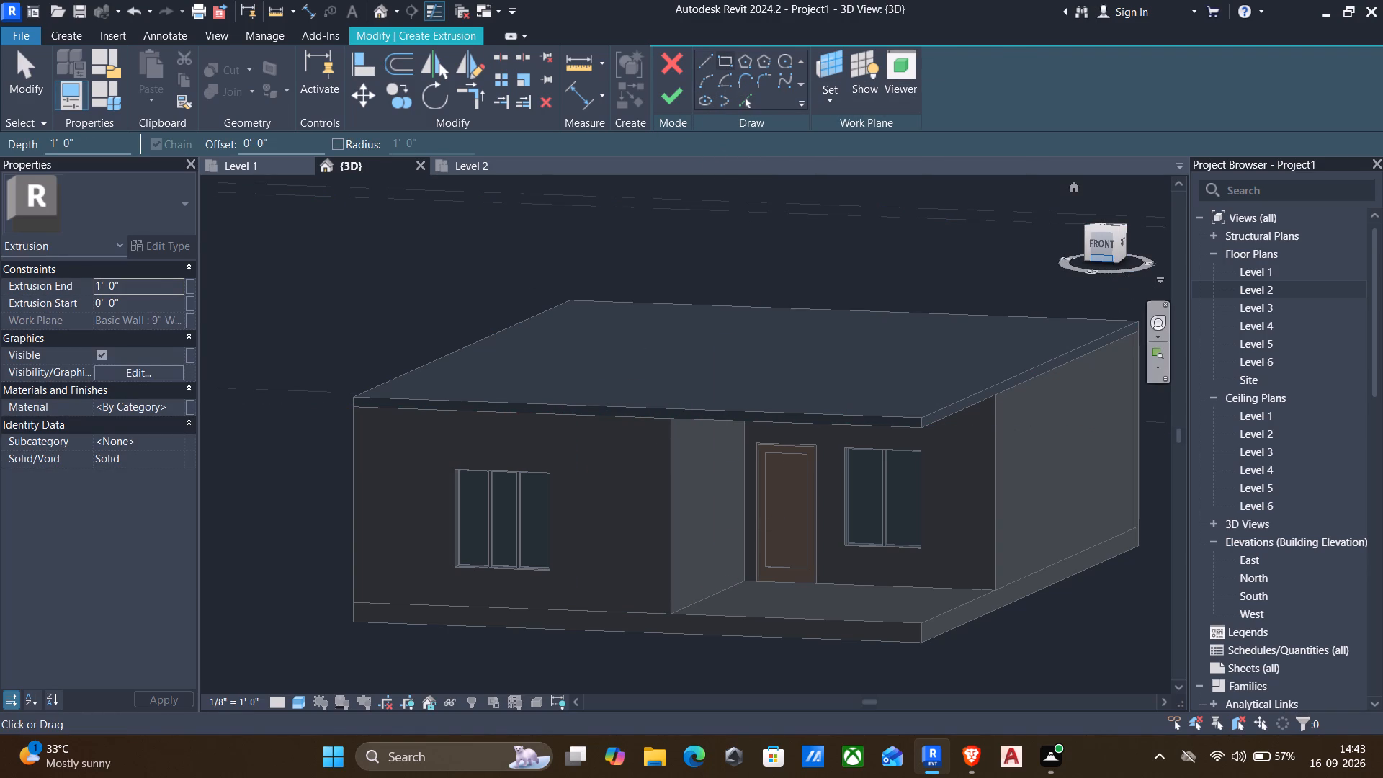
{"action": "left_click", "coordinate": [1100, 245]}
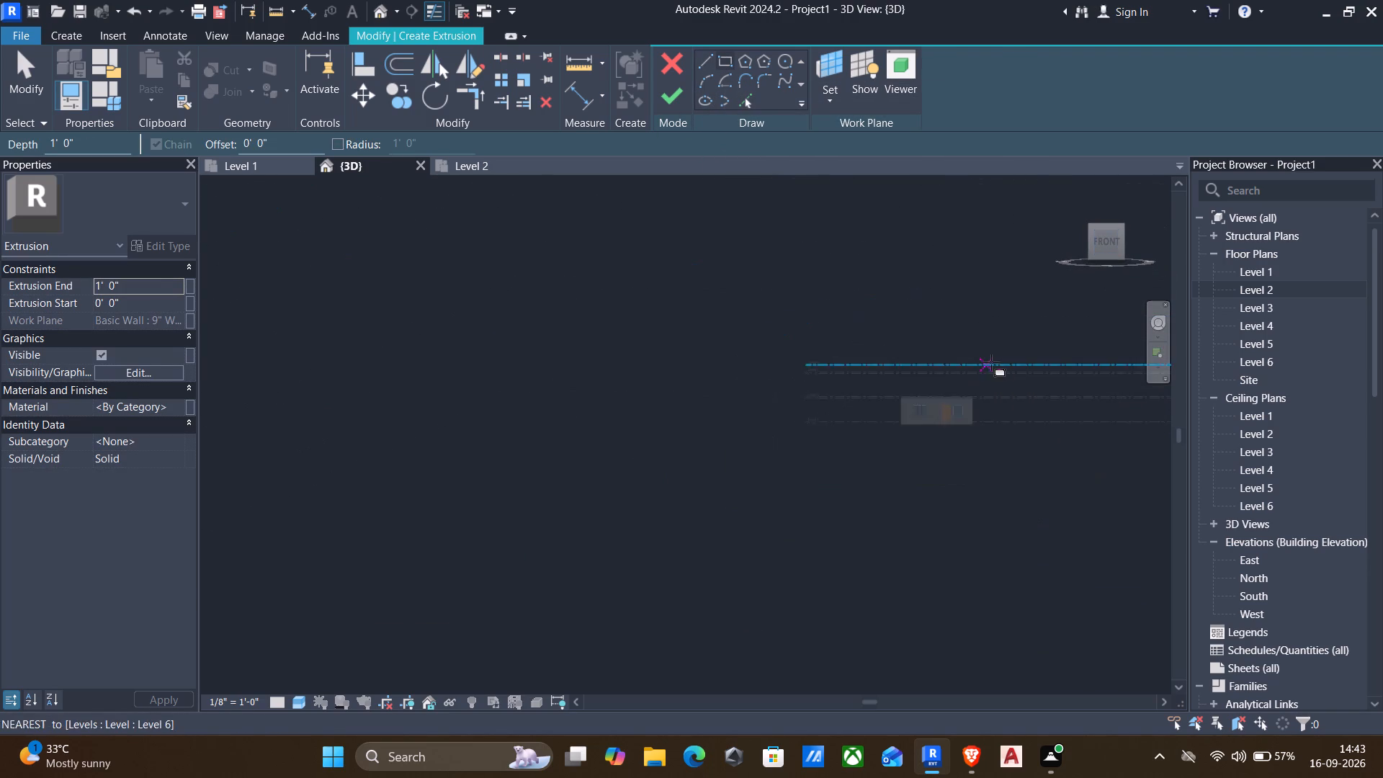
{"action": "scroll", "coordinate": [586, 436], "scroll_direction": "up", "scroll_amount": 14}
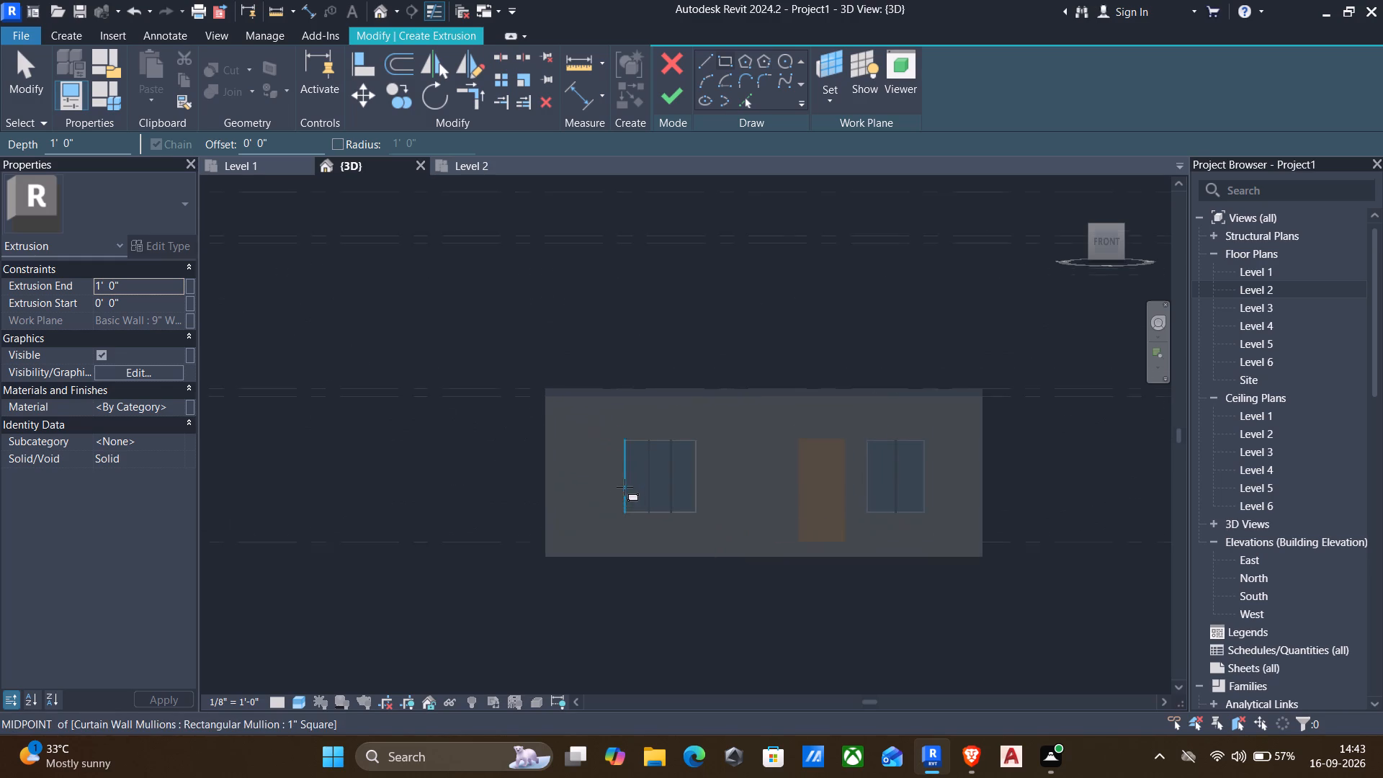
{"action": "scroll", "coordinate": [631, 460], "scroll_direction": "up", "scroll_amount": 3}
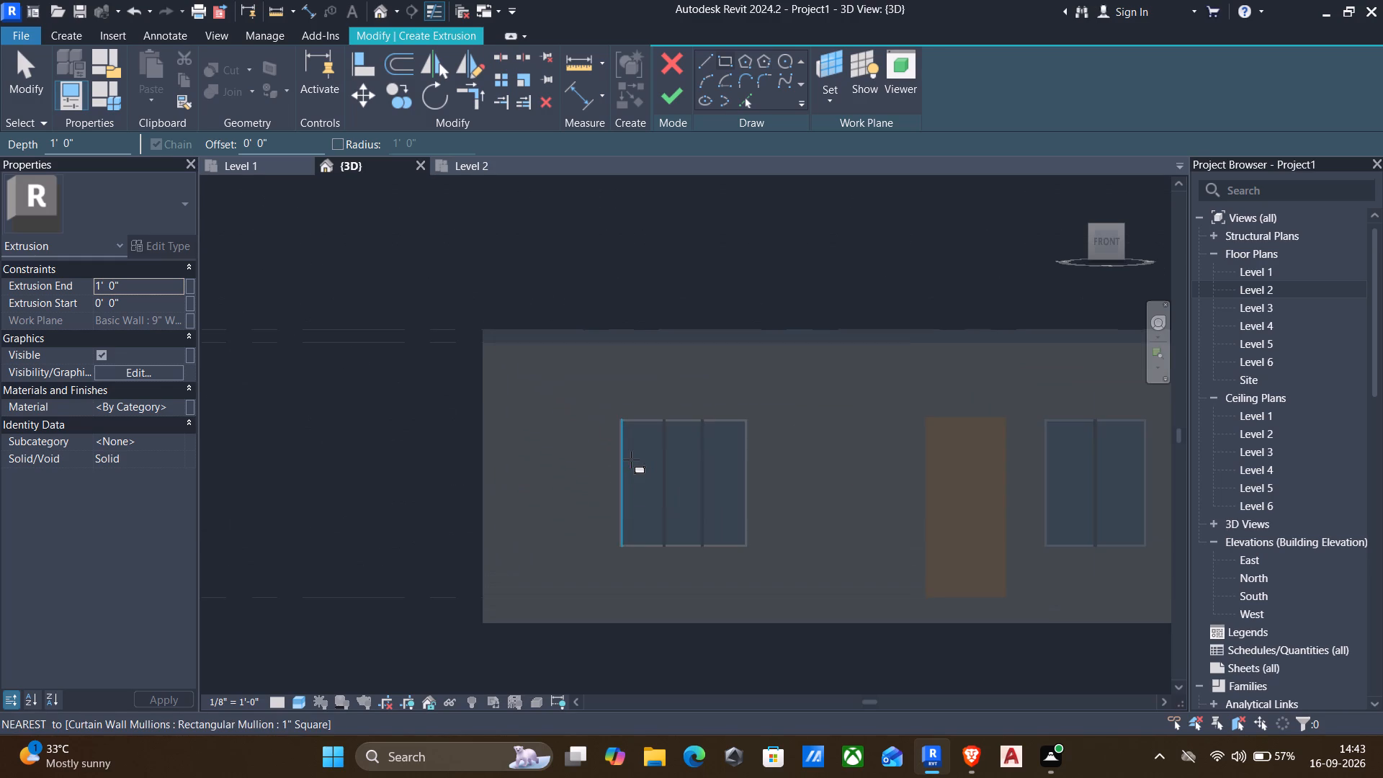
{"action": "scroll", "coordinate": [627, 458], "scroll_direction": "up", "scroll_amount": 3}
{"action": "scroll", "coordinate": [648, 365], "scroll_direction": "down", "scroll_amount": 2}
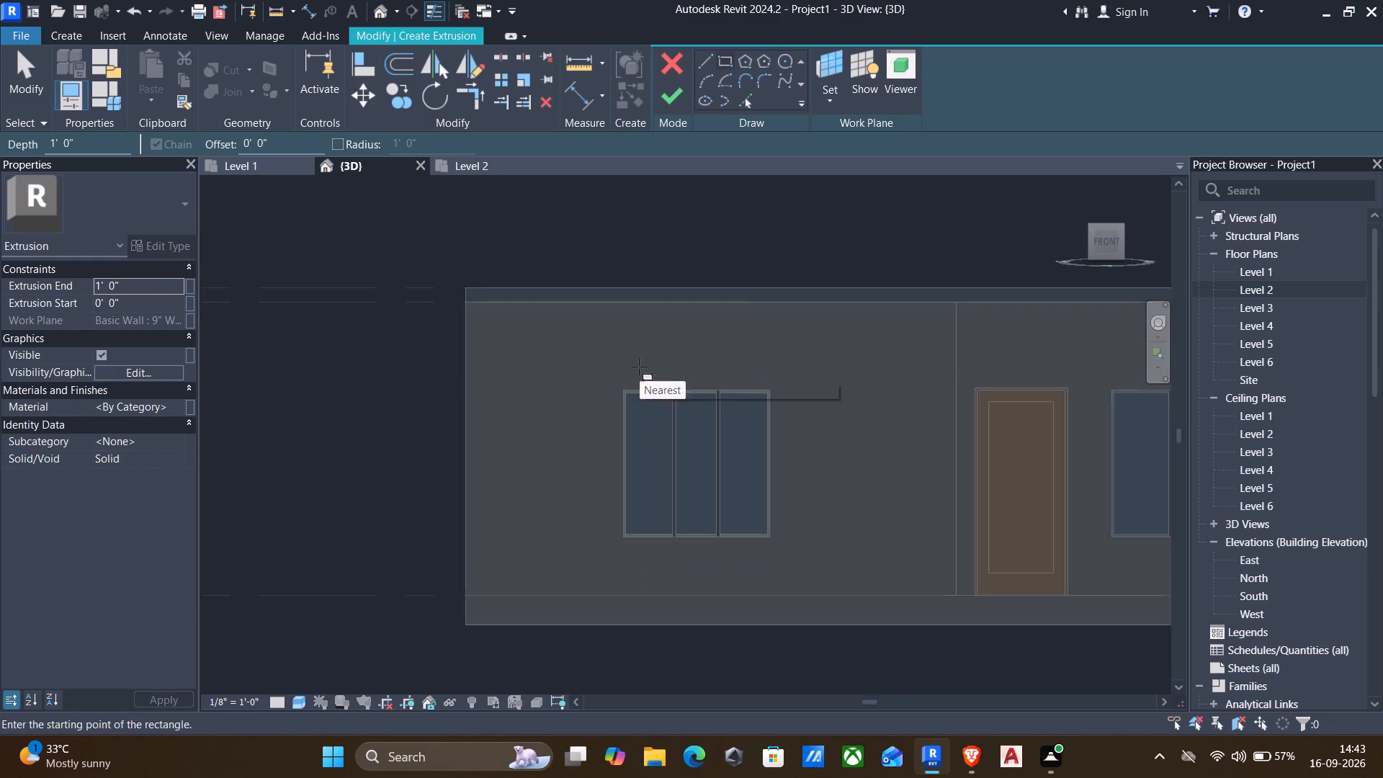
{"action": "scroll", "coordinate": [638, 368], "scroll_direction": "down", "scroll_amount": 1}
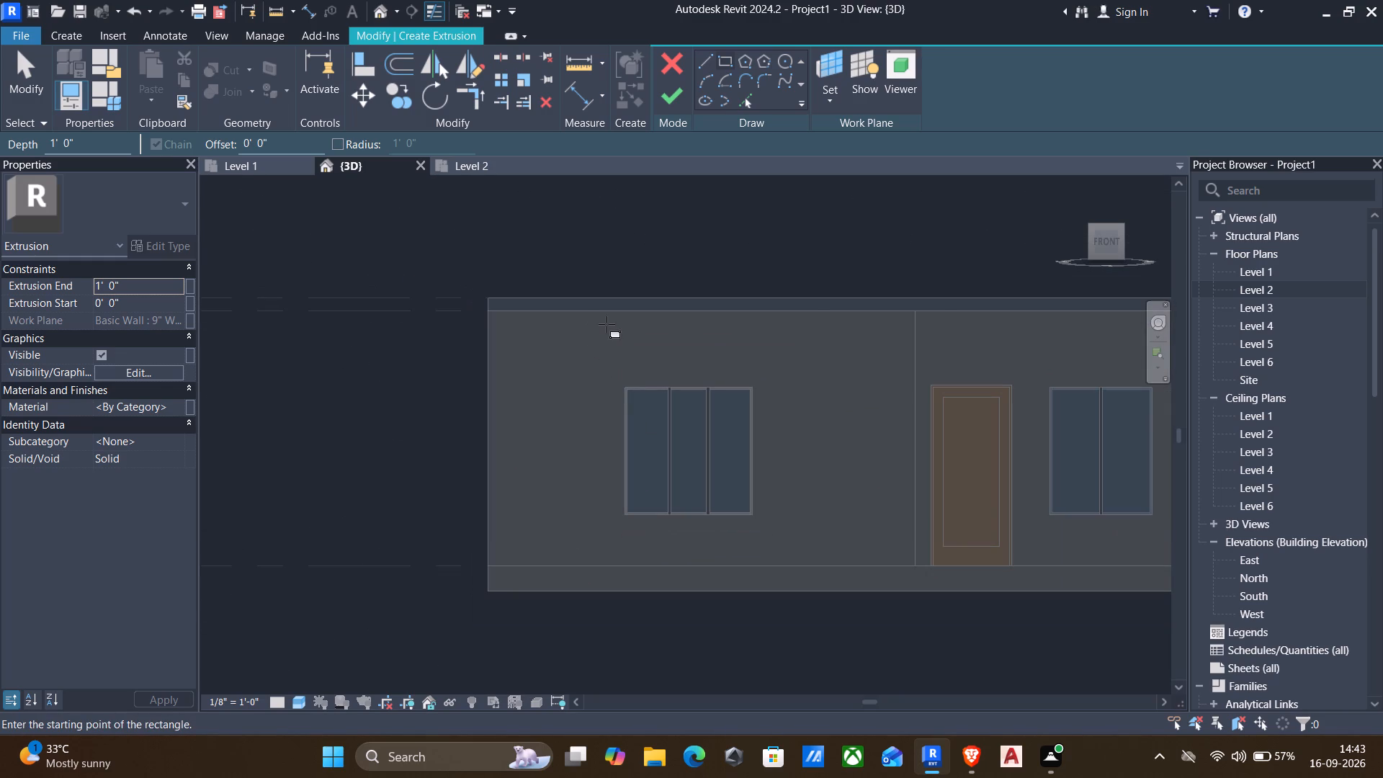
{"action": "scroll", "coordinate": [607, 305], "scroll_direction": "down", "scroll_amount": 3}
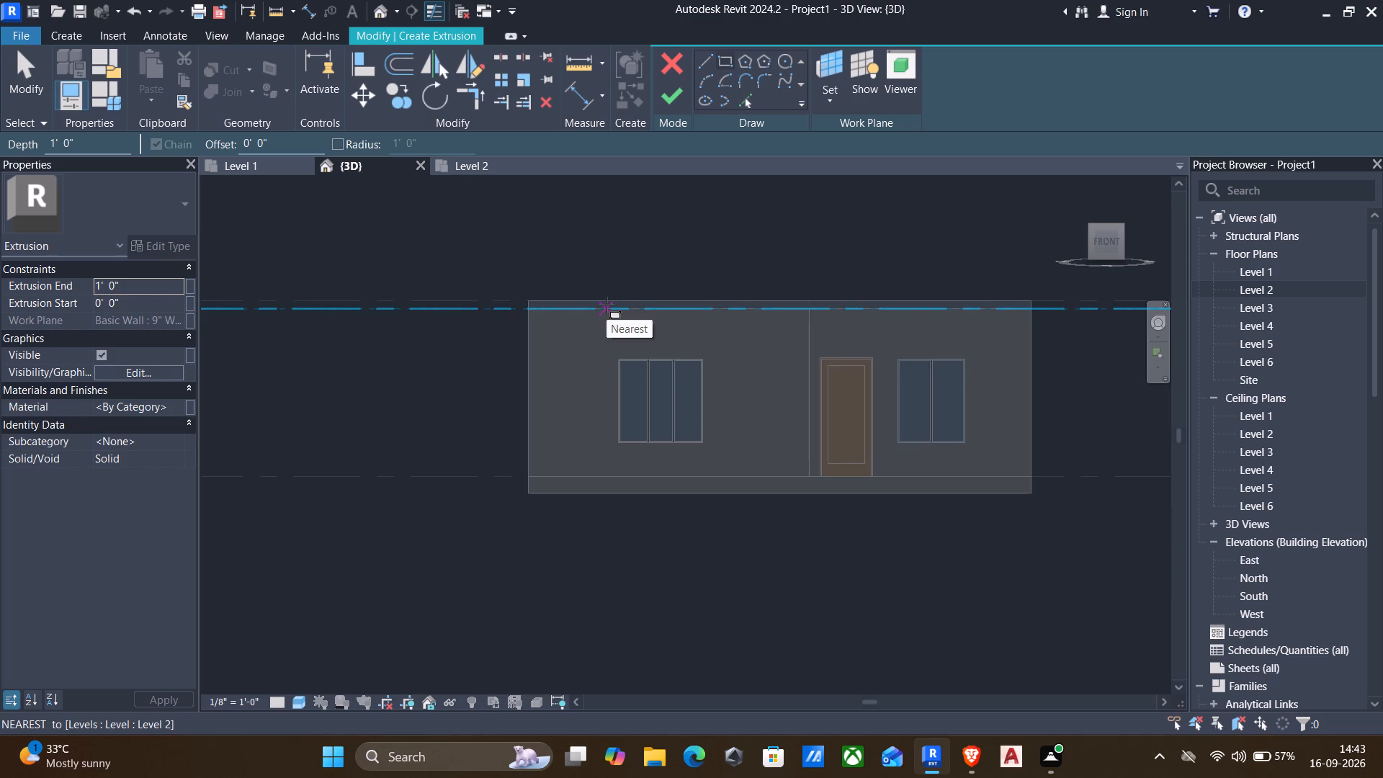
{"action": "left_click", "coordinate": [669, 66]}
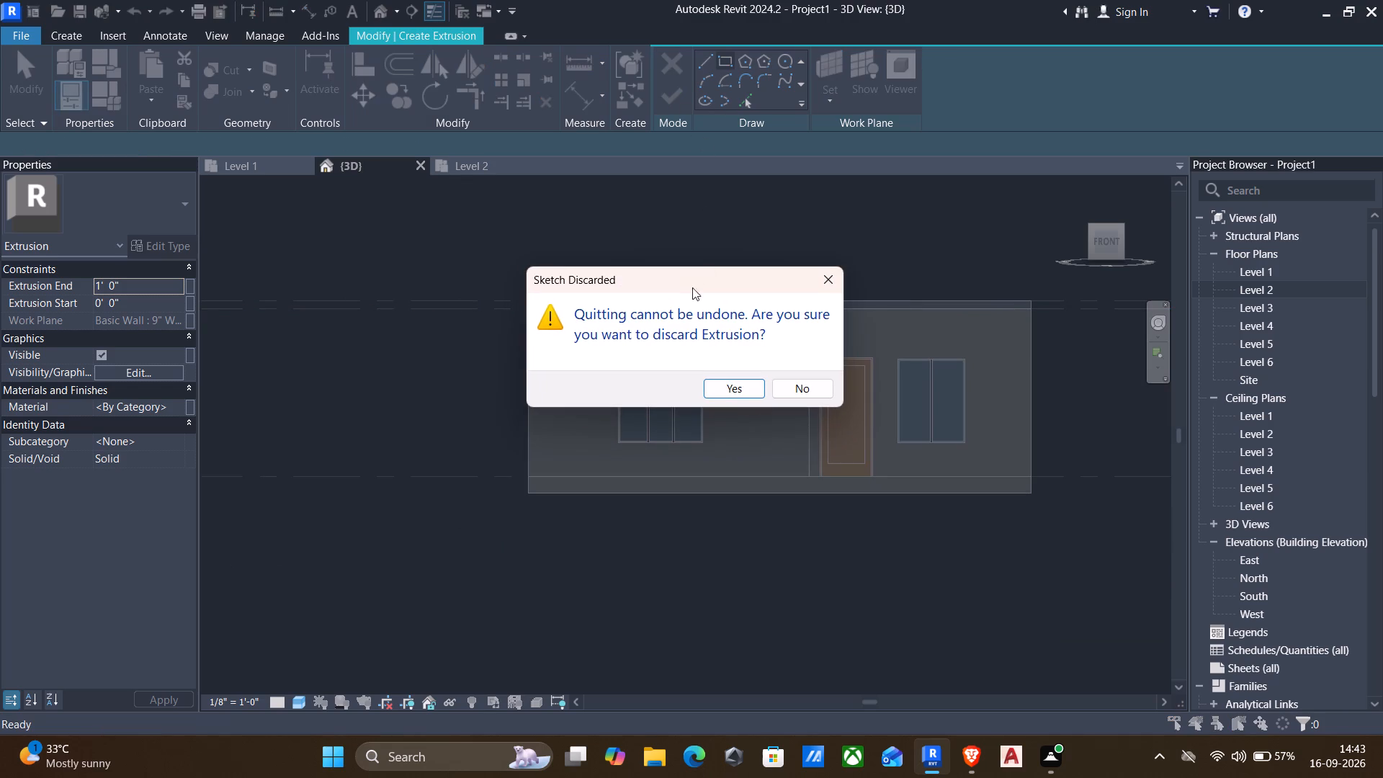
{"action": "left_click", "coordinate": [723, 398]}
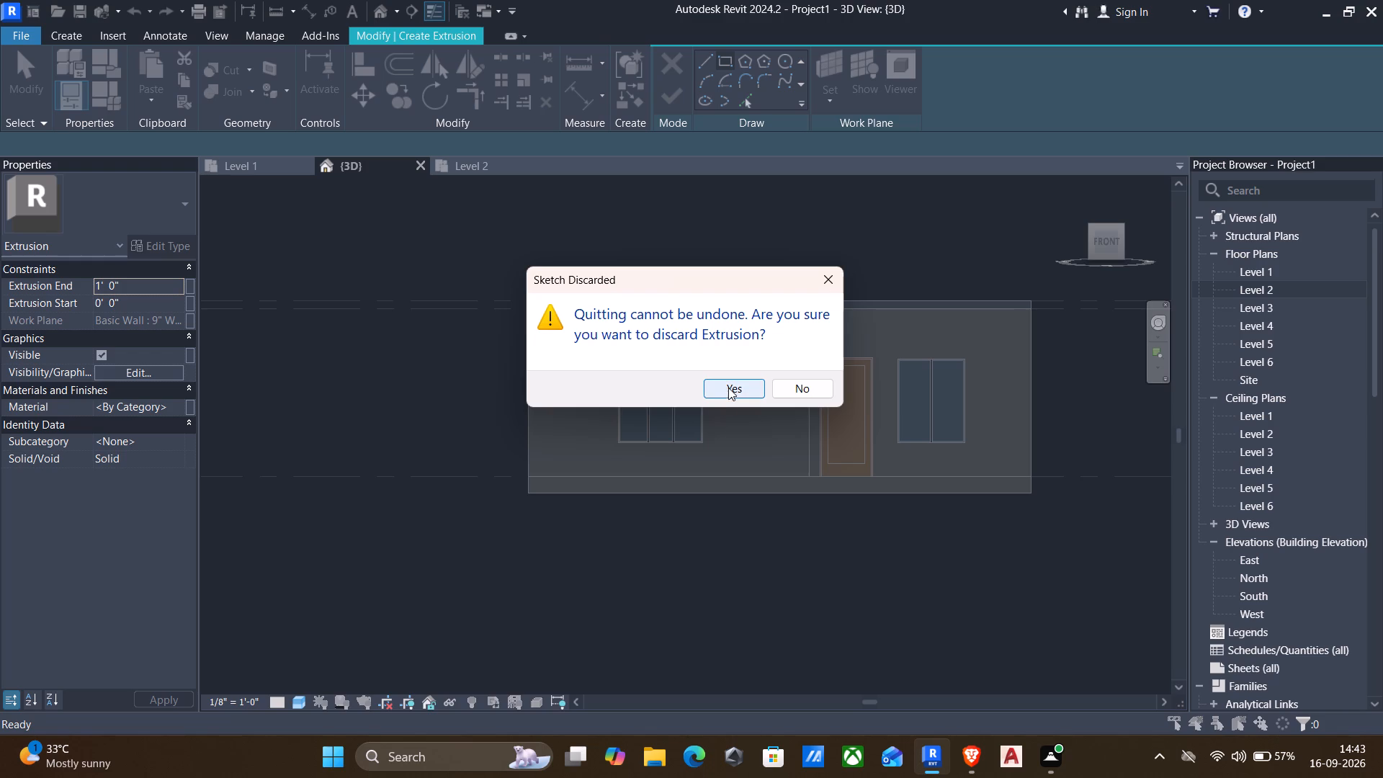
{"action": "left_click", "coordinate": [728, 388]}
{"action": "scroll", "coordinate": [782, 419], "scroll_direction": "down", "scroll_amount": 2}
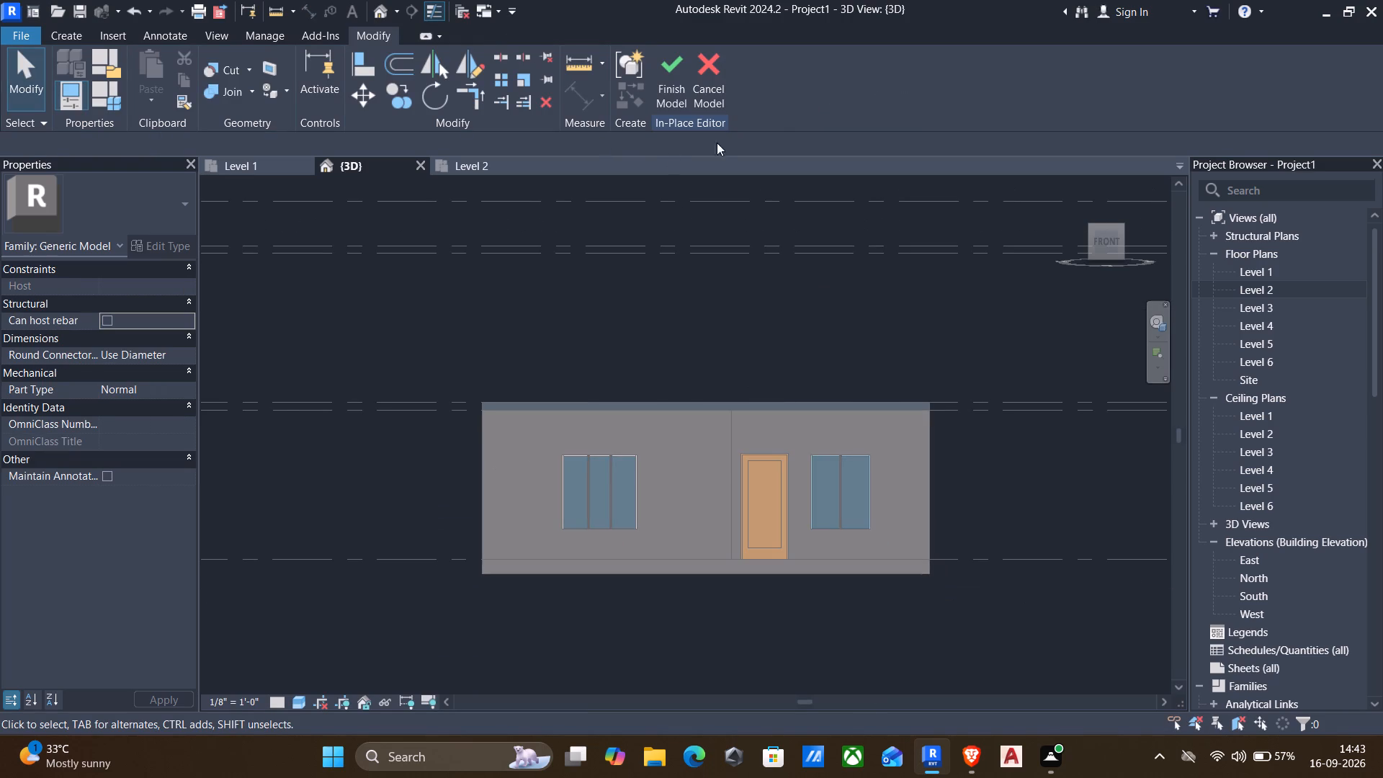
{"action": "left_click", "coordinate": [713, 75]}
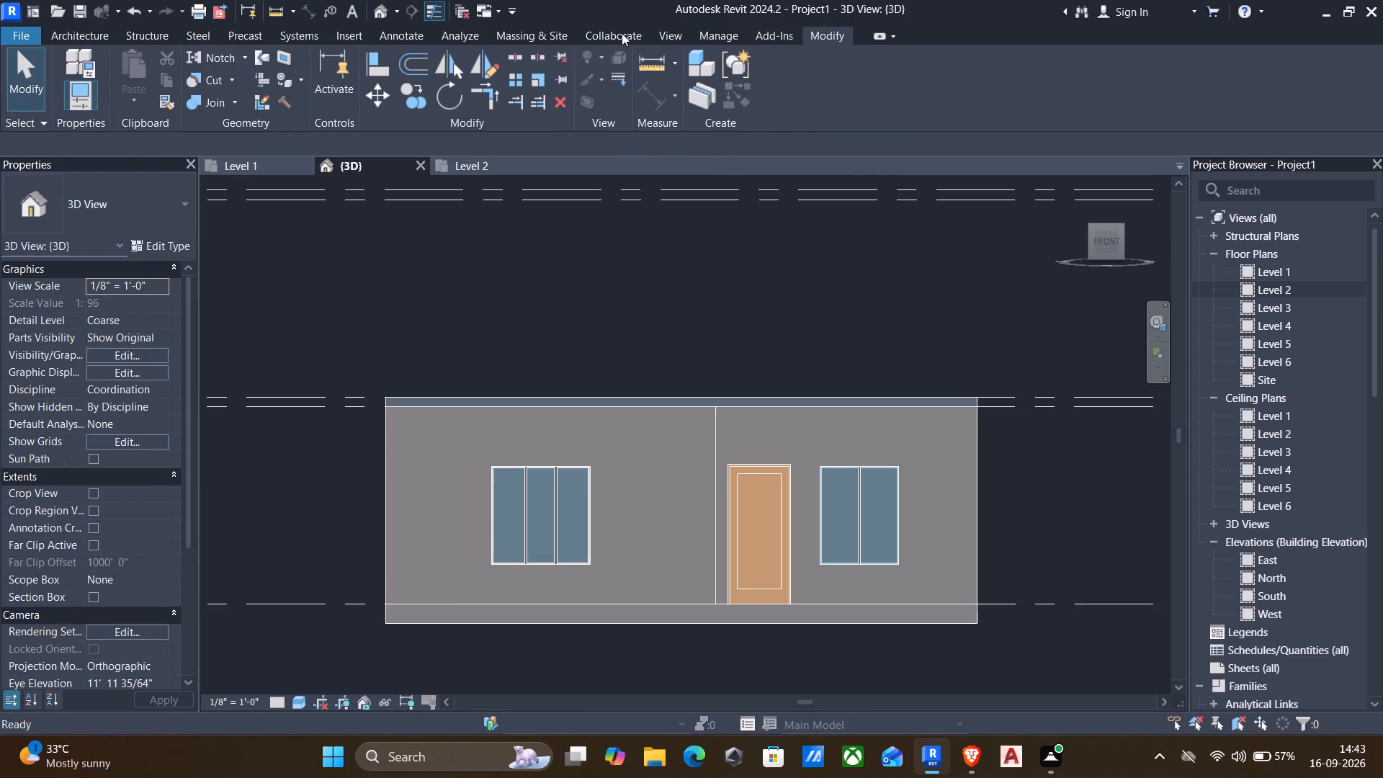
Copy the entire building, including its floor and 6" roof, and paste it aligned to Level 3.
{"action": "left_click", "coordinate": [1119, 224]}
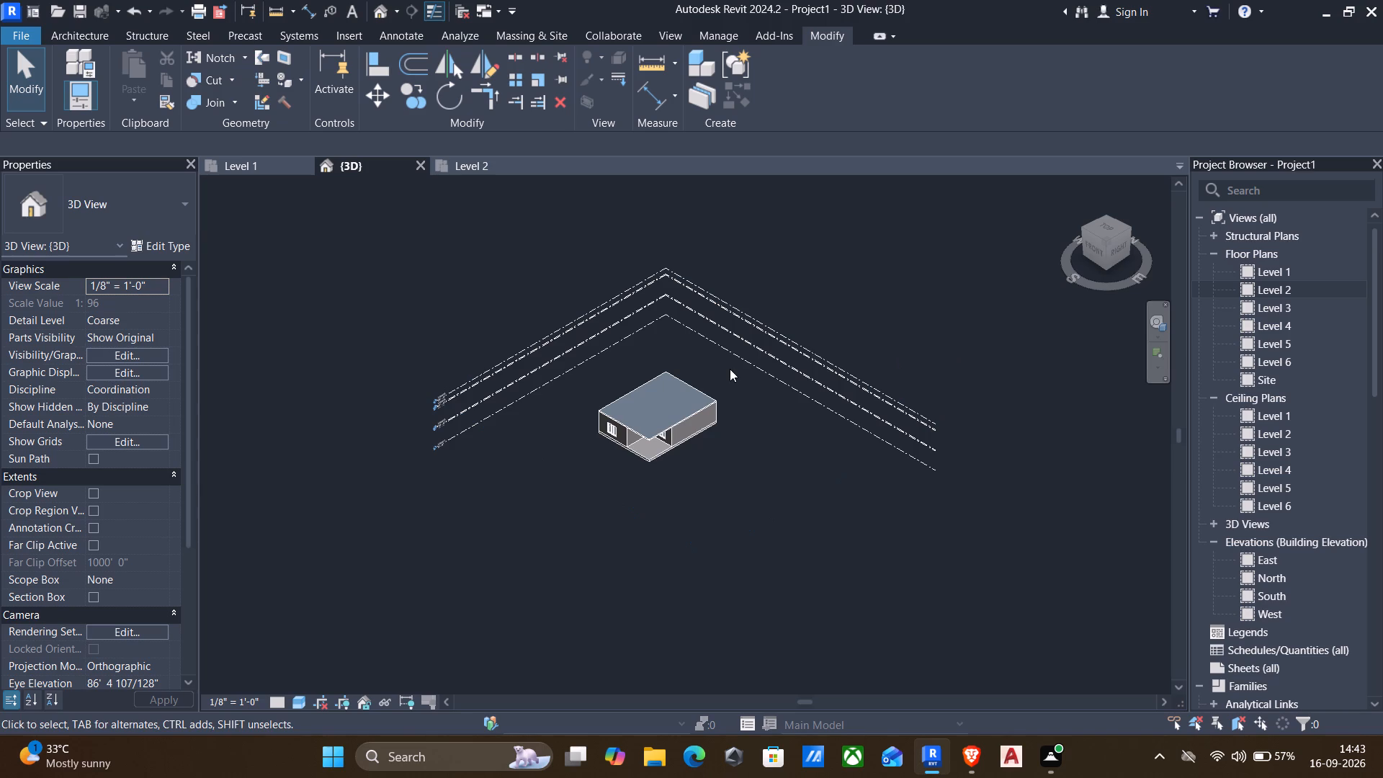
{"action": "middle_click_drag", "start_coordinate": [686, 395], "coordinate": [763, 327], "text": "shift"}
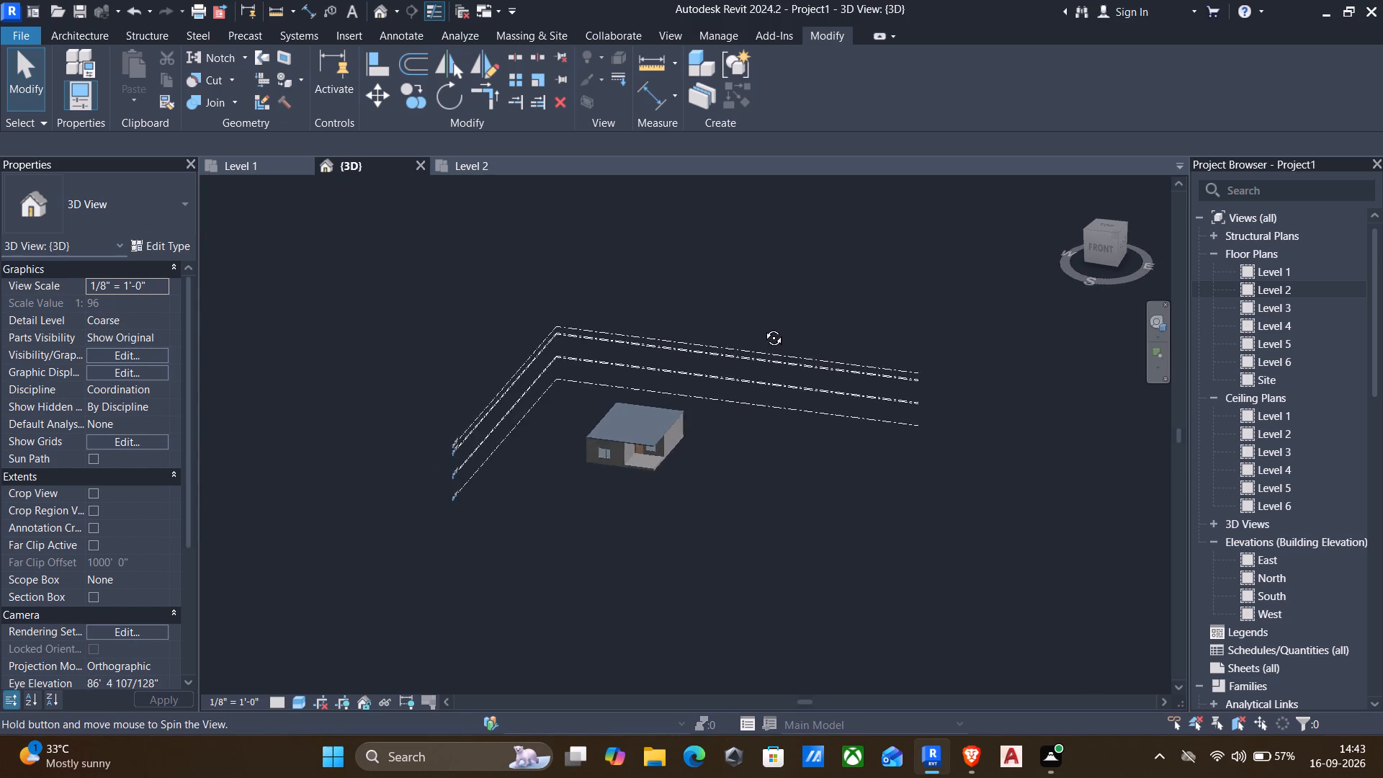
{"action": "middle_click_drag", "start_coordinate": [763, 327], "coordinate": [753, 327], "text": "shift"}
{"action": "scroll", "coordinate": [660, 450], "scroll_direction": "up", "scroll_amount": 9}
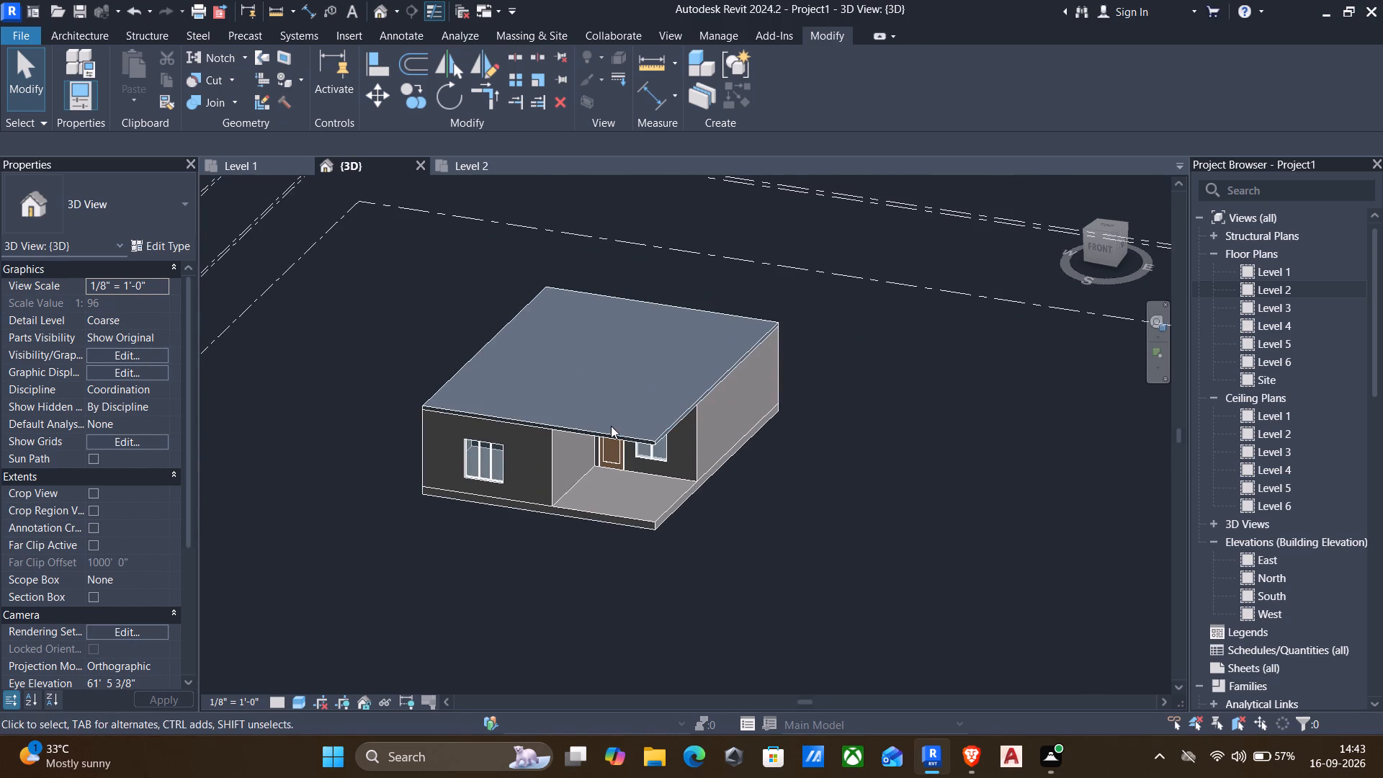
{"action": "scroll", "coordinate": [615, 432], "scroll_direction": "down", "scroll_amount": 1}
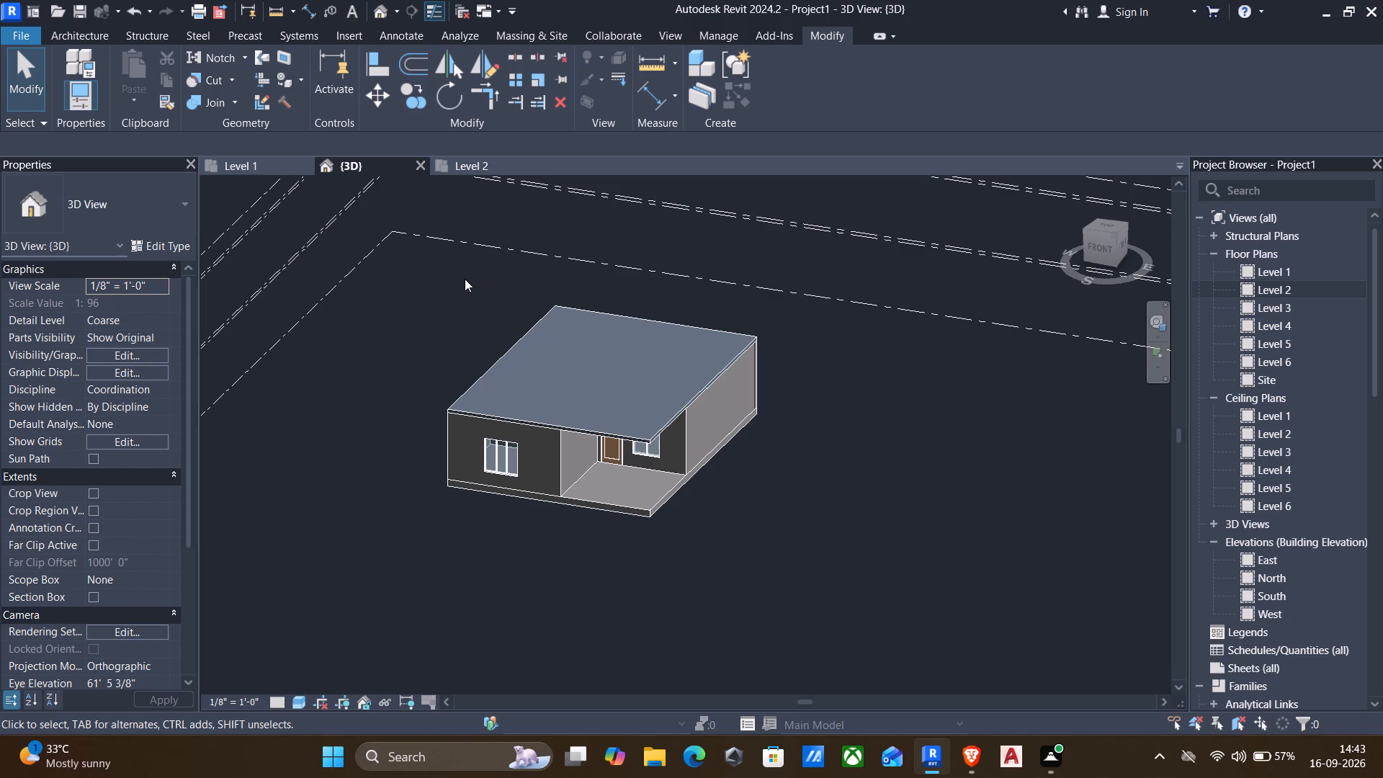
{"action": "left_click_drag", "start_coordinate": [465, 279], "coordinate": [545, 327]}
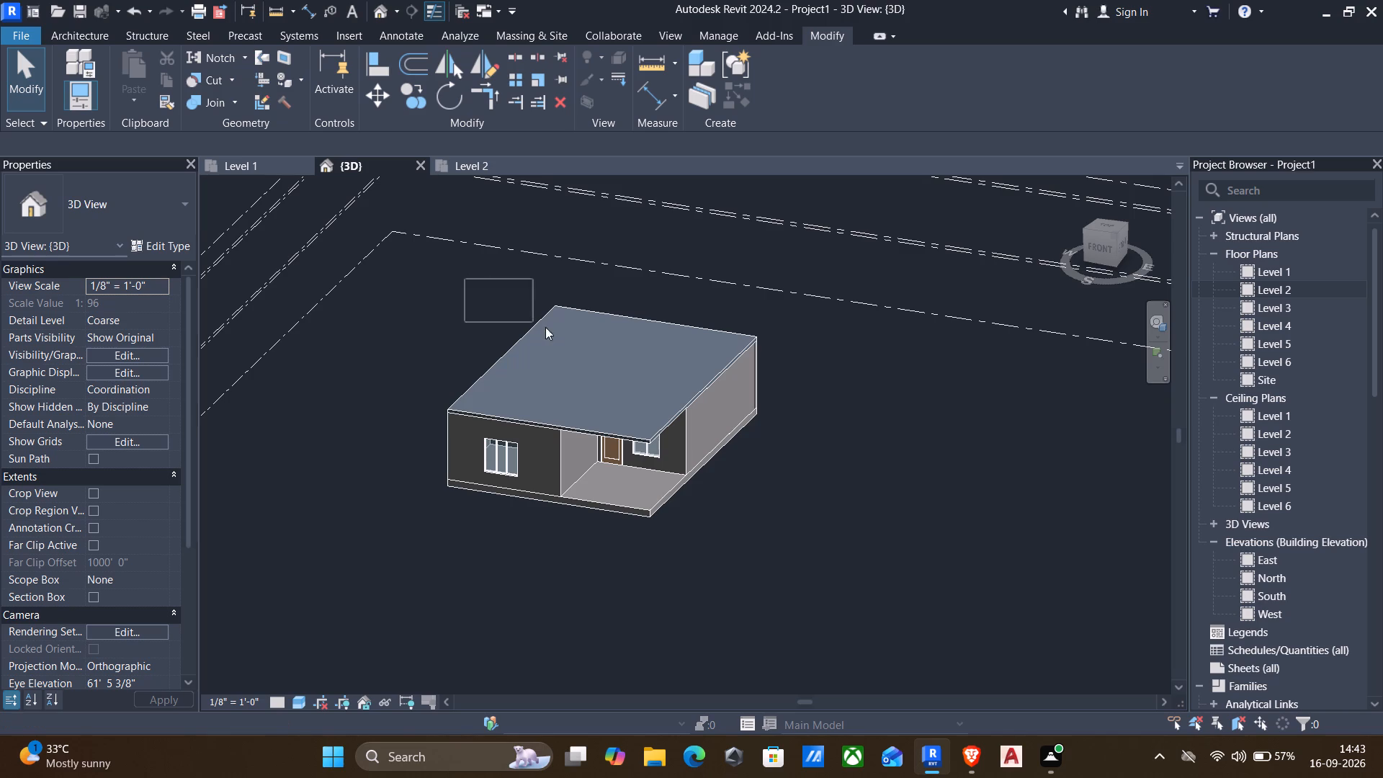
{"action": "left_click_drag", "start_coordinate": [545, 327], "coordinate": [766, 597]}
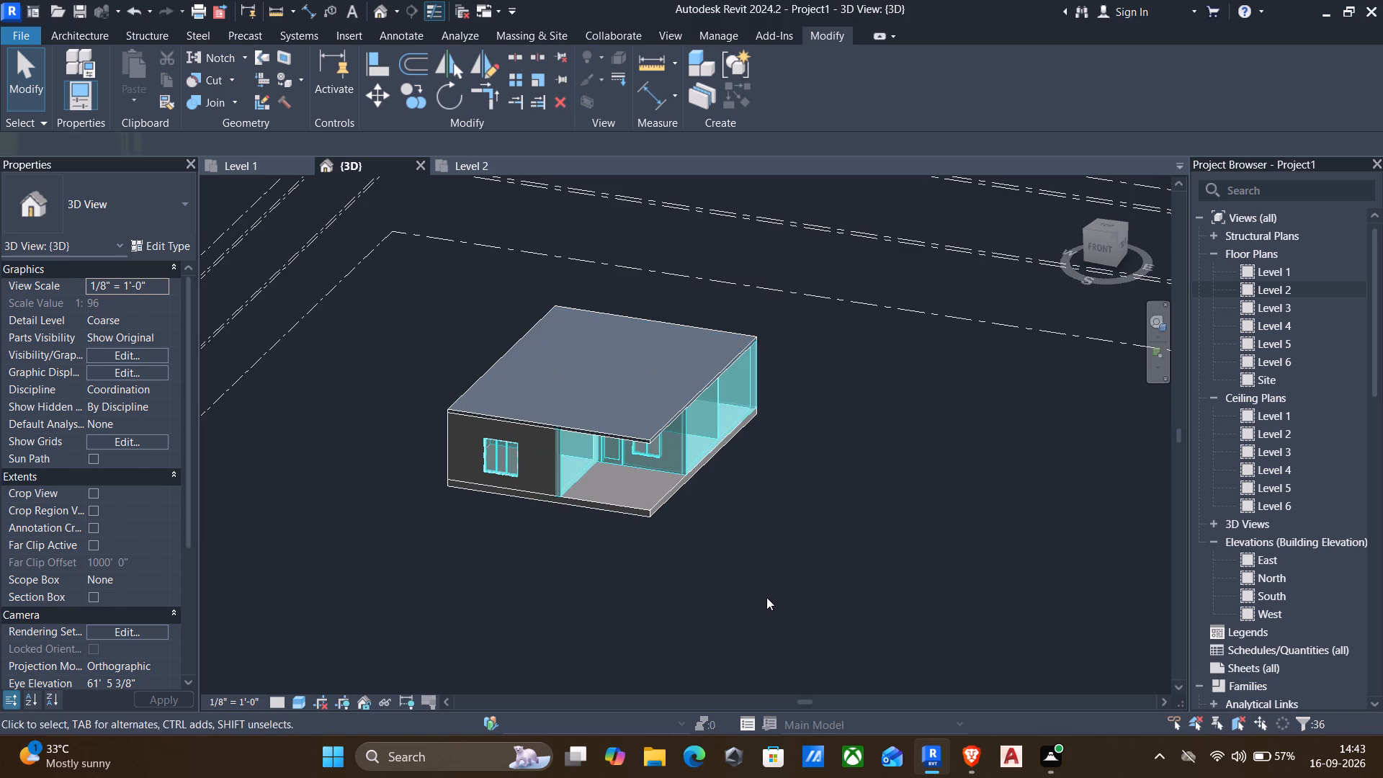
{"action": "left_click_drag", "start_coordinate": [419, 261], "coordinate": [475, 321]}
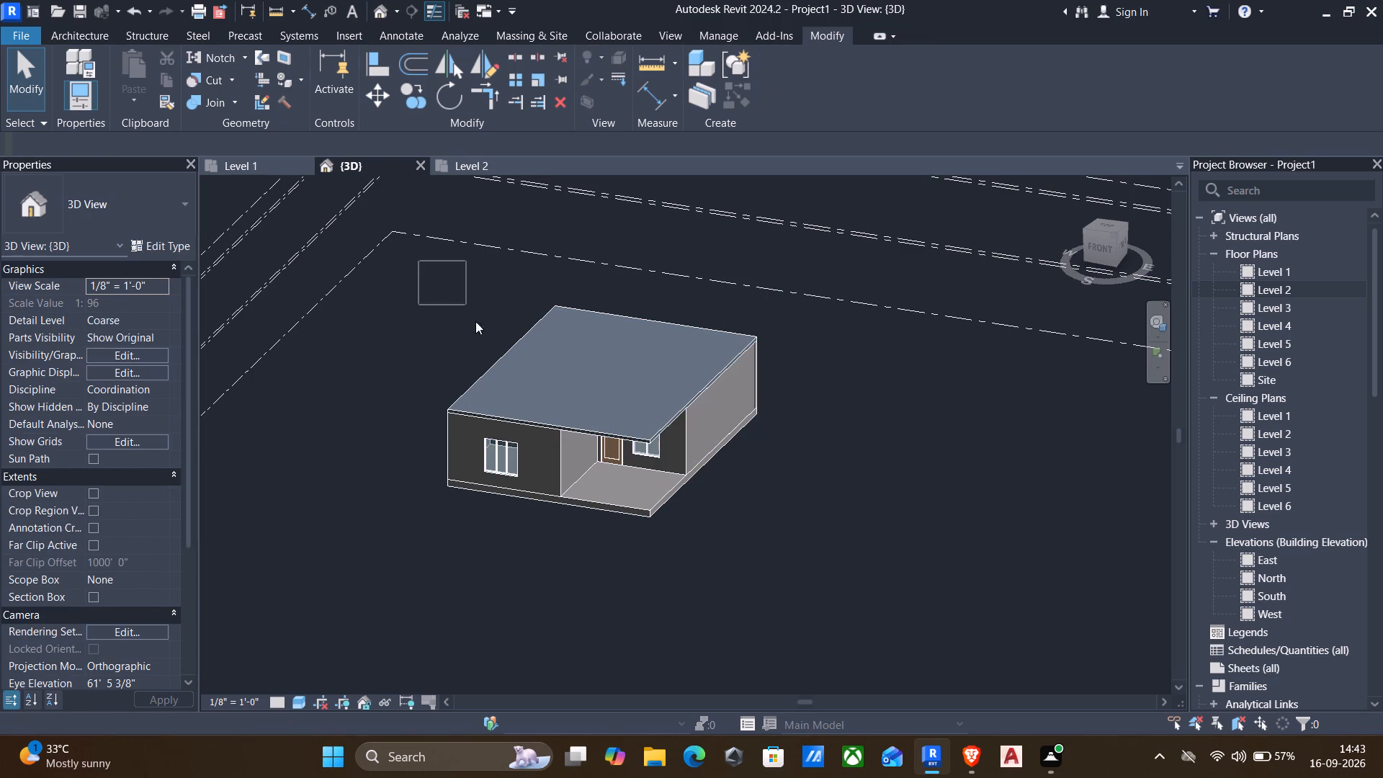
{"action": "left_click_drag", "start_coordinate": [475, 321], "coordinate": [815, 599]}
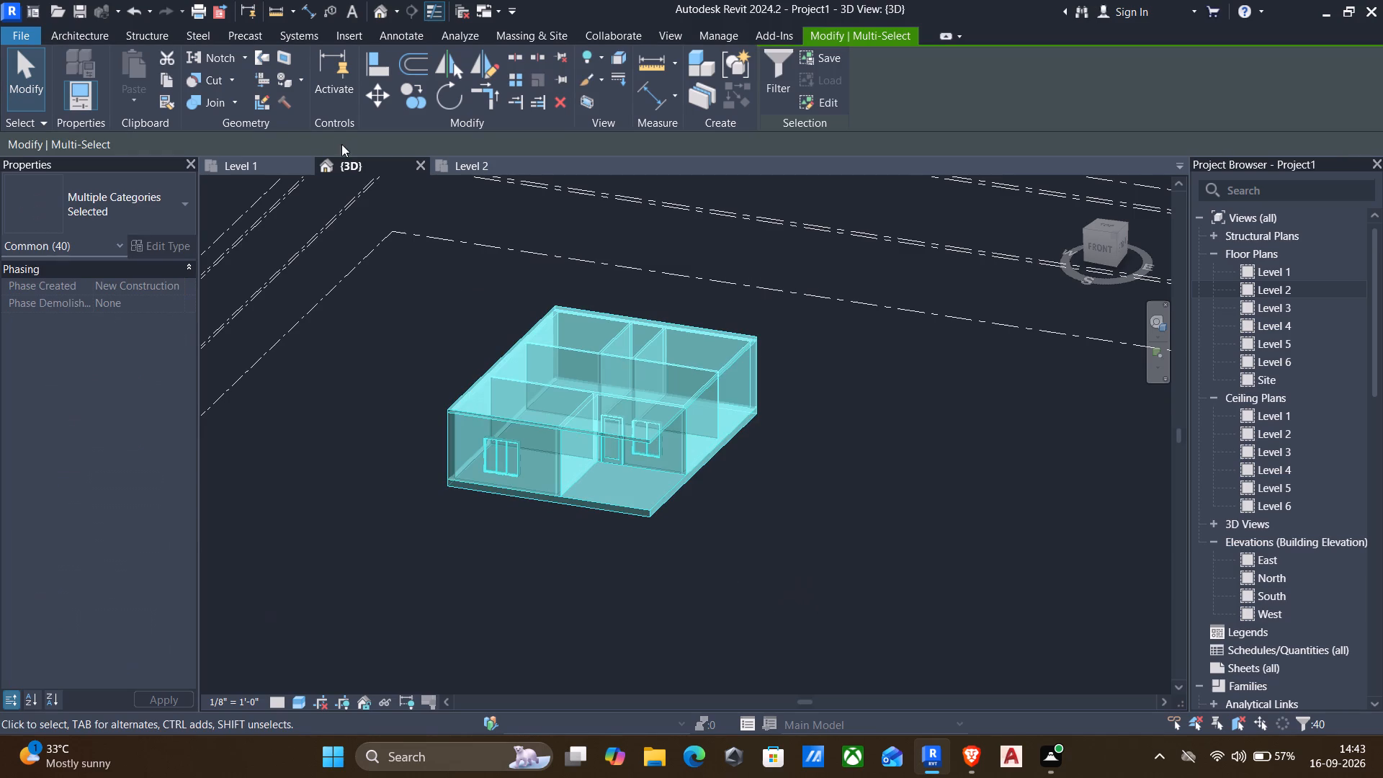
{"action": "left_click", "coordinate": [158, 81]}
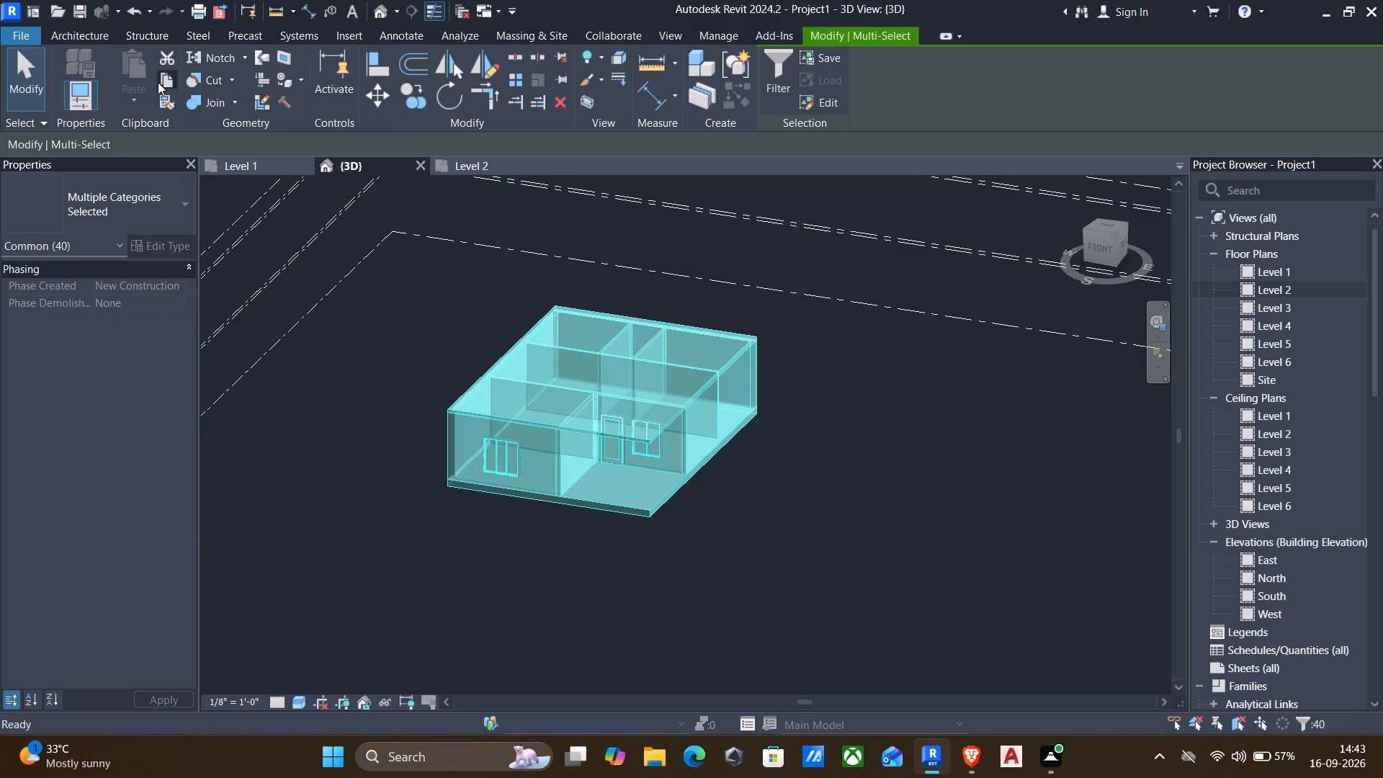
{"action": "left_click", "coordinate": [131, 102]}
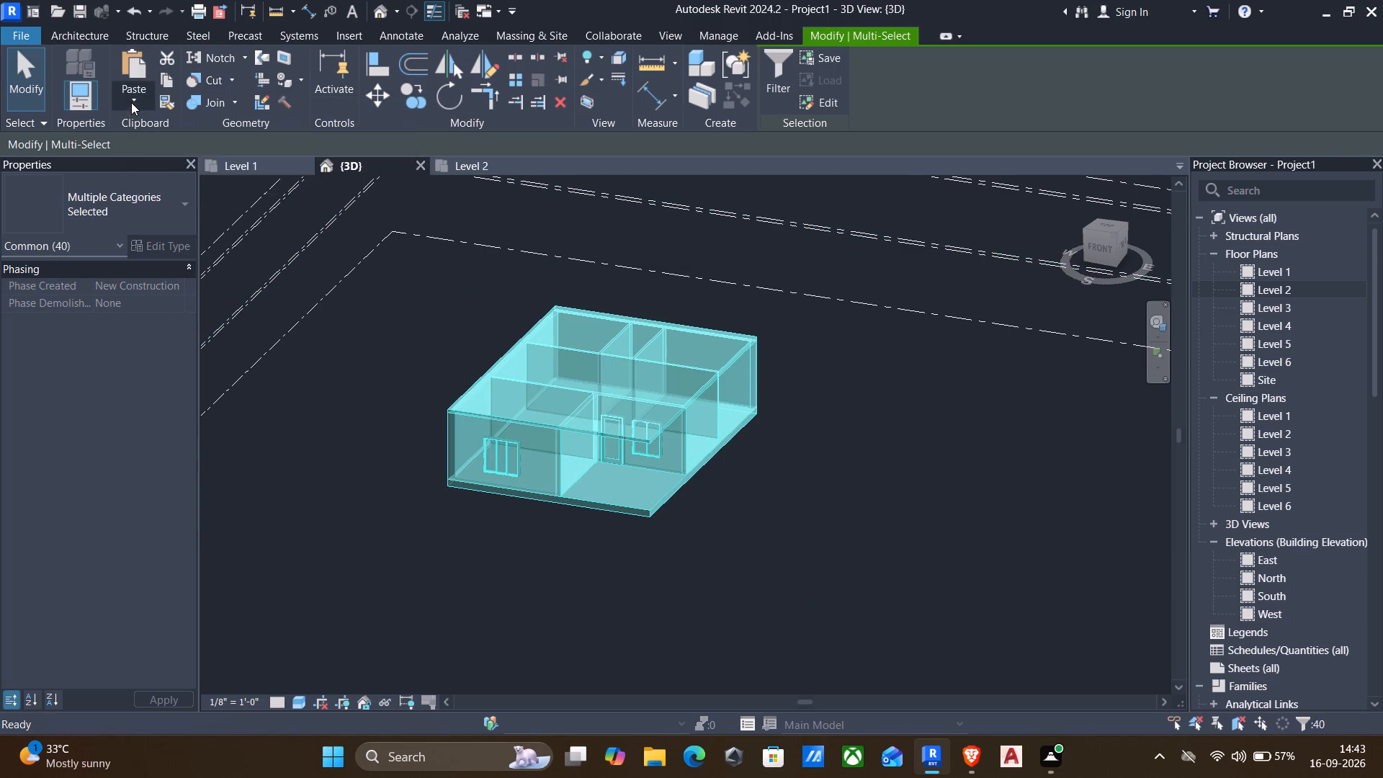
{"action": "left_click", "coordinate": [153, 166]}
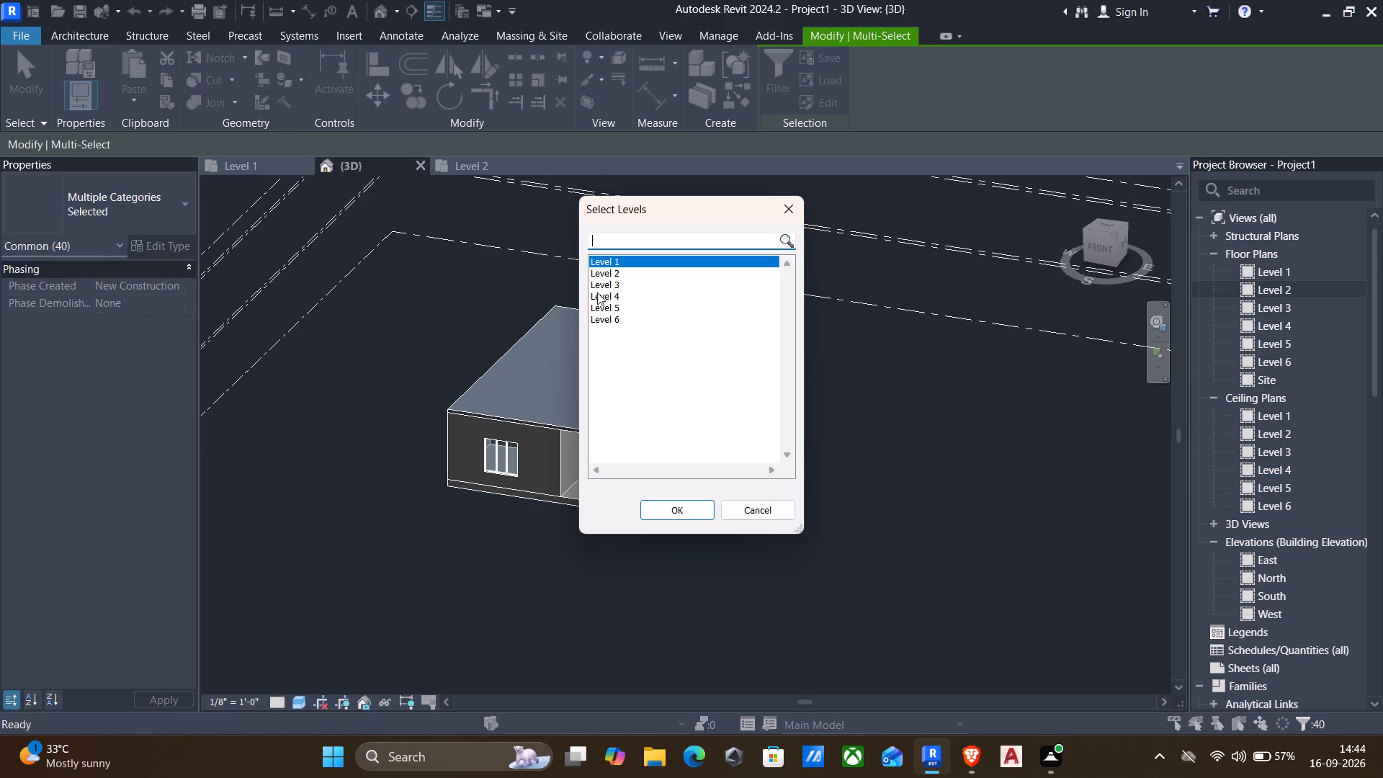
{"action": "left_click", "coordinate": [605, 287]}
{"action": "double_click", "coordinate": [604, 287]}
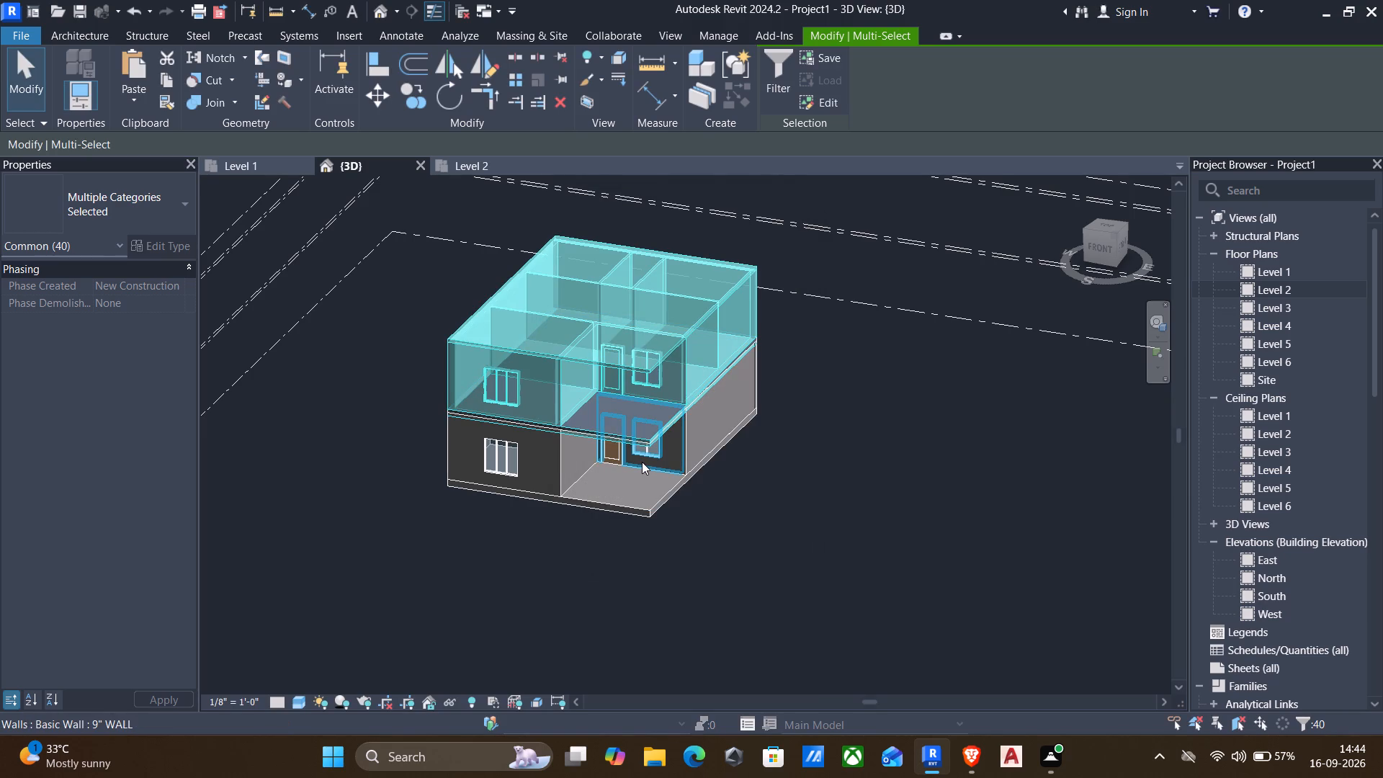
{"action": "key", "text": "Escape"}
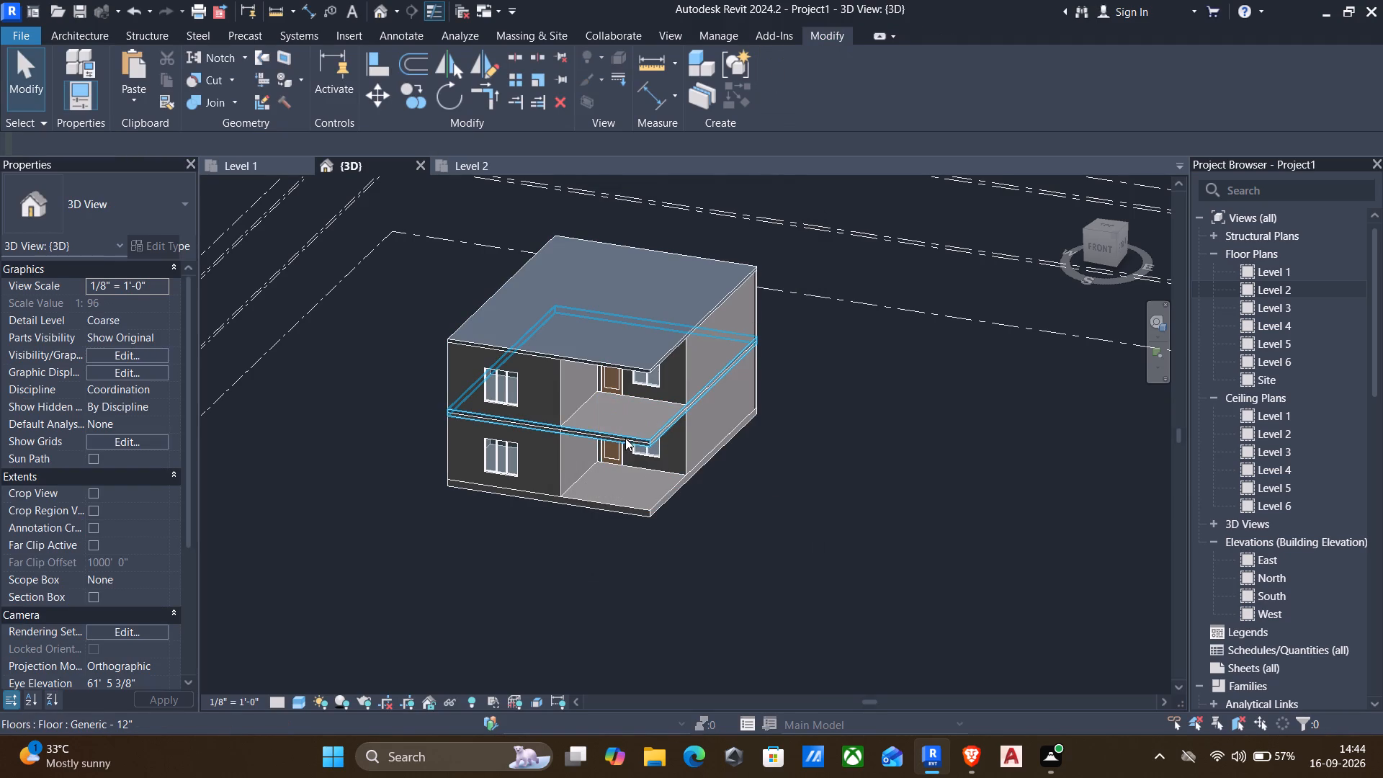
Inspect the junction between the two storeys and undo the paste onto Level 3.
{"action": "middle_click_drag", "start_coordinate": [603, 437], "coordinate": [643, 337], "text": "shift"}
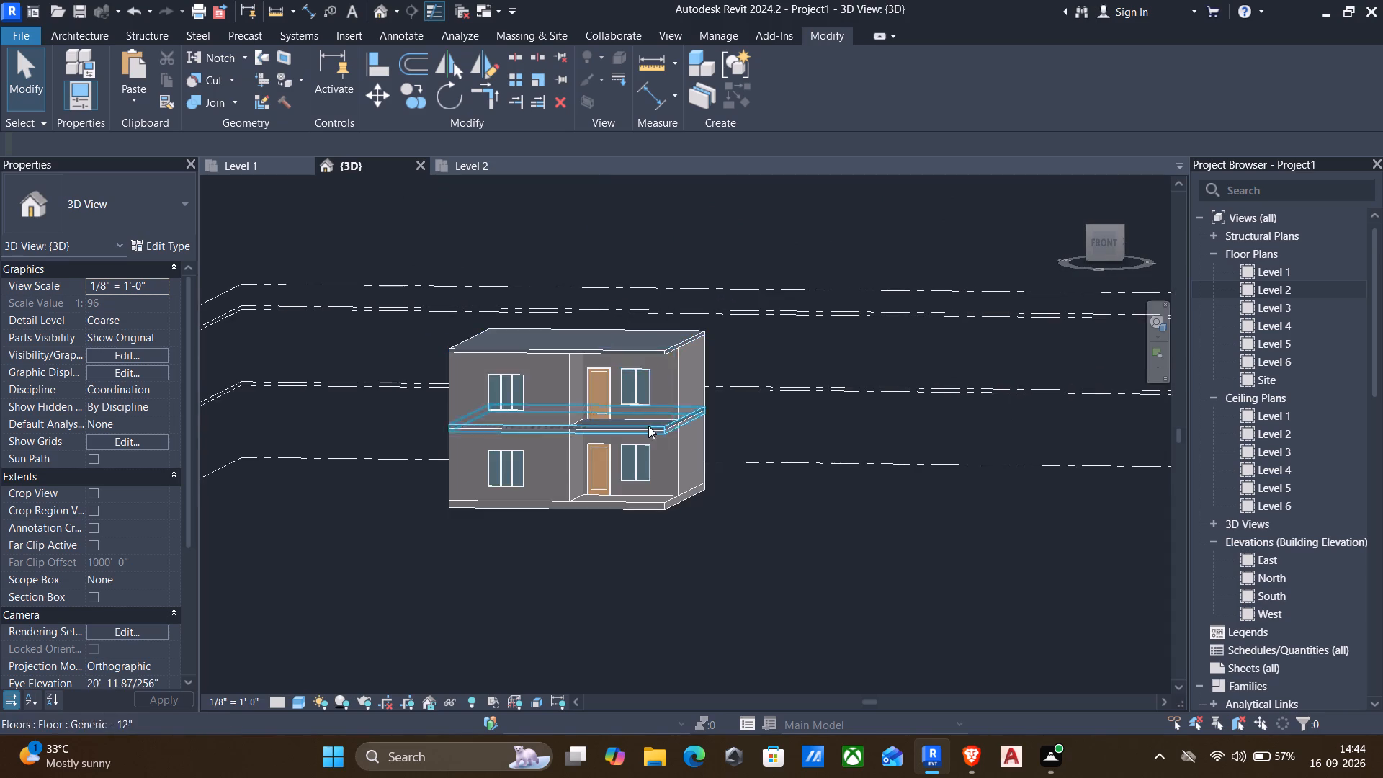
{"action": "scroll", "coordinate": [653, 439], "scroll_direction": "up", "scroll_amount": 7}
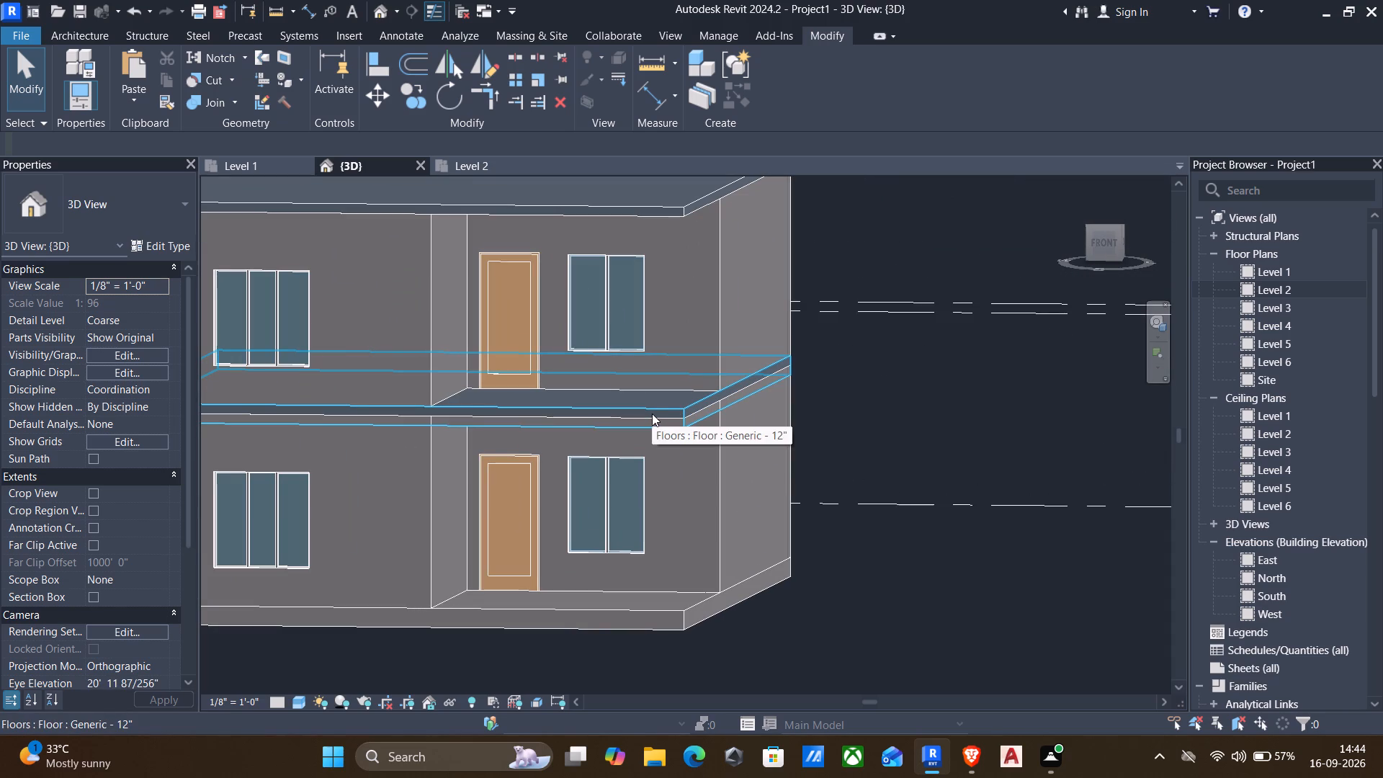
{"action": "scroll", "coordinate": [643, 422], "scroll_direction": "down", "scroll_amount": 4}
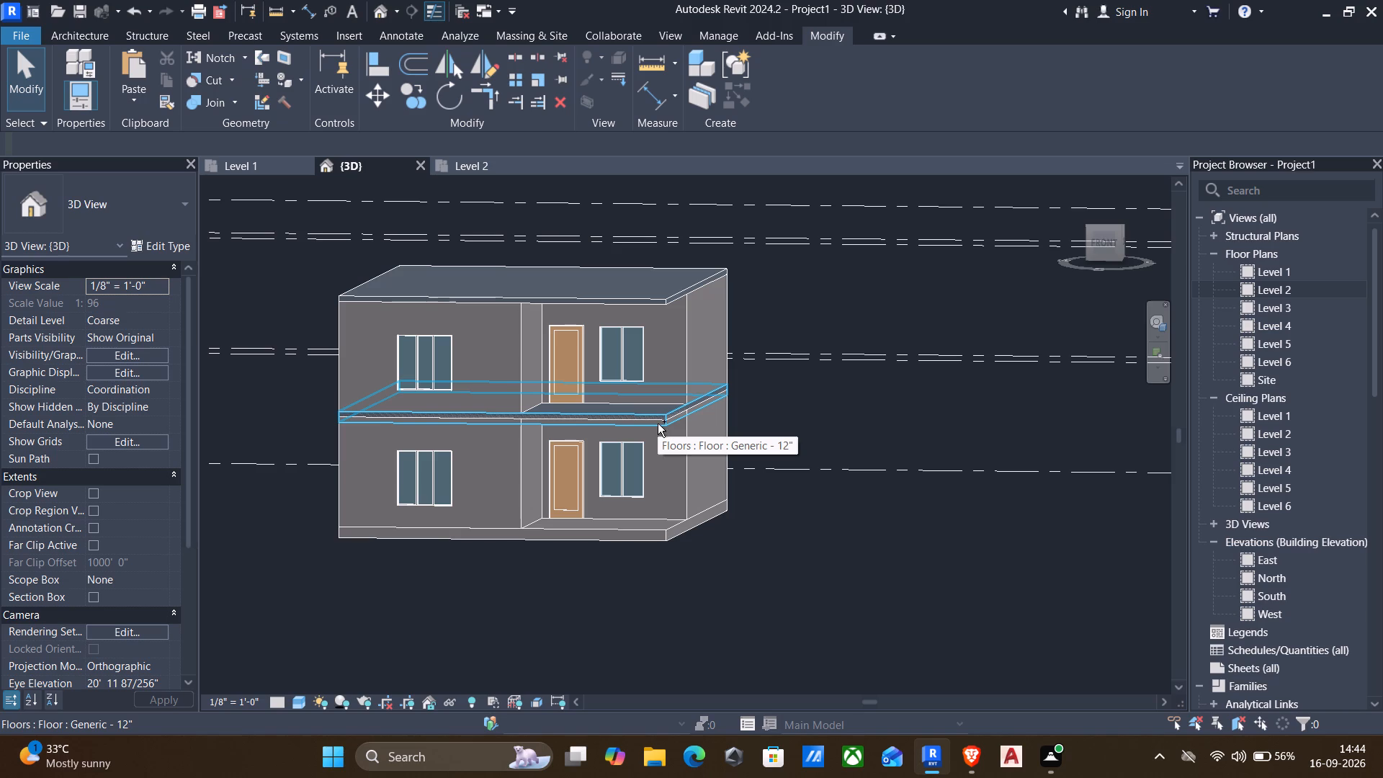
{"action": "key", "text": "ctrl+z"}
Delete the 6" roof from the ground-floor building.
{"action": "left_click", "coordinate": [658, 424]}
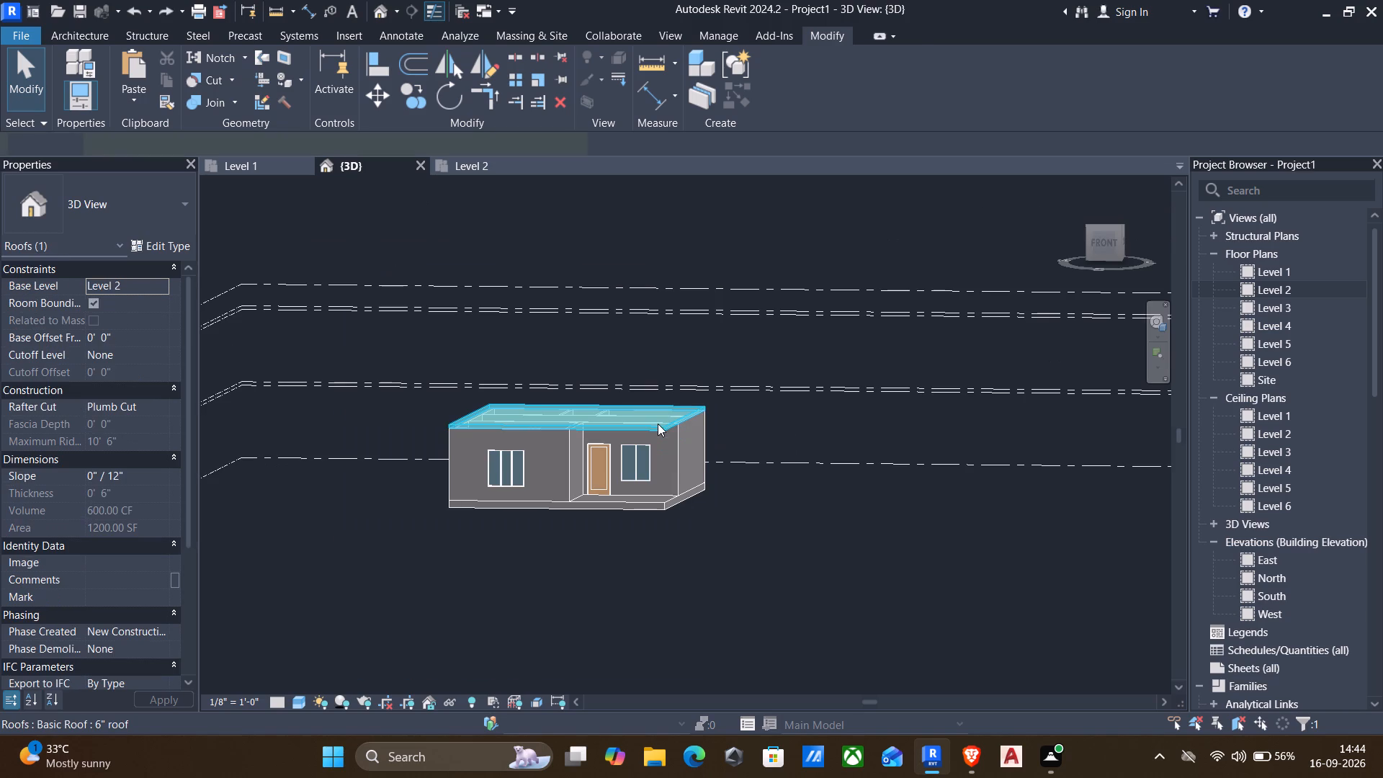
{"action": "key", "text": "Delete"}
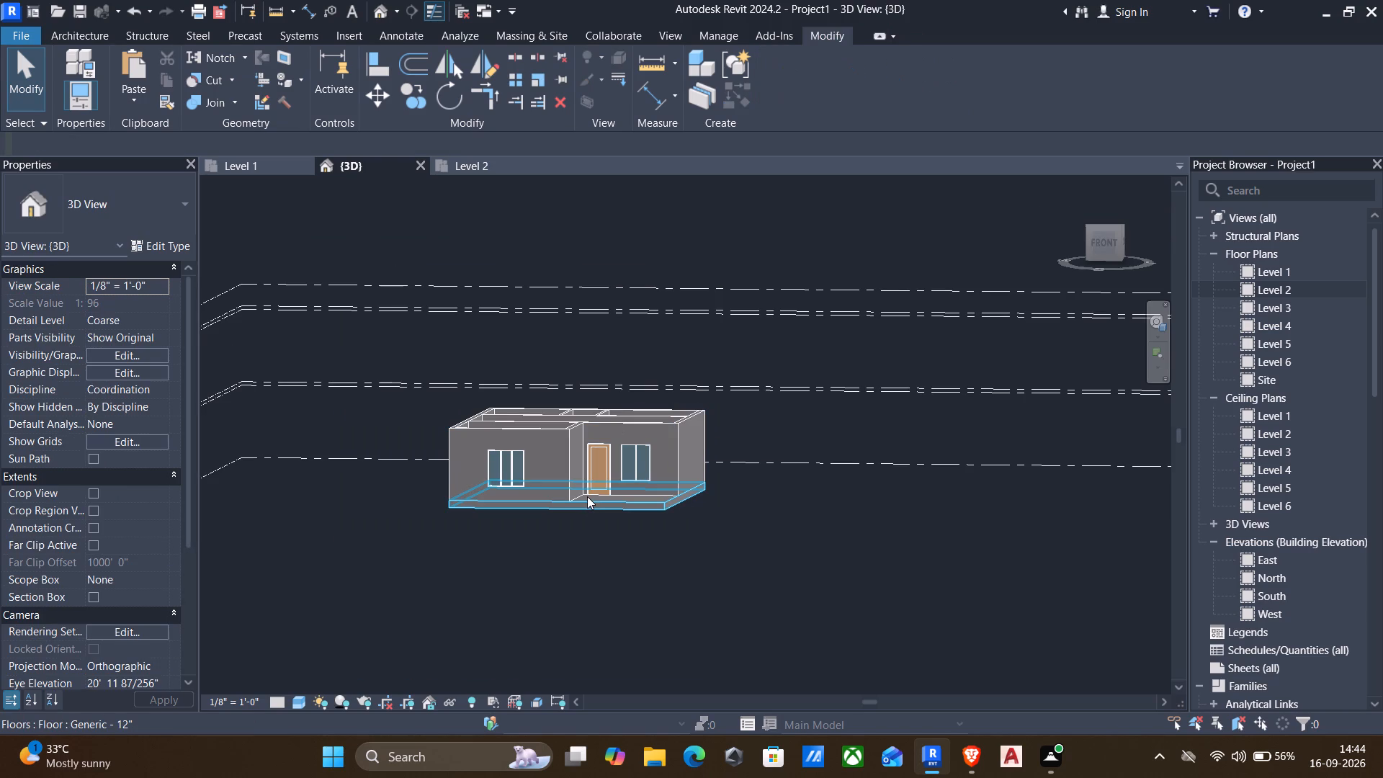
Copy all the roofless building's walls, floor, doors and windows and paste them aligned to Level 3.
{"action": "middle_click_drag", "start_coordinate": [591, 504], "coordinate": [470, 640], "text": "shift"}
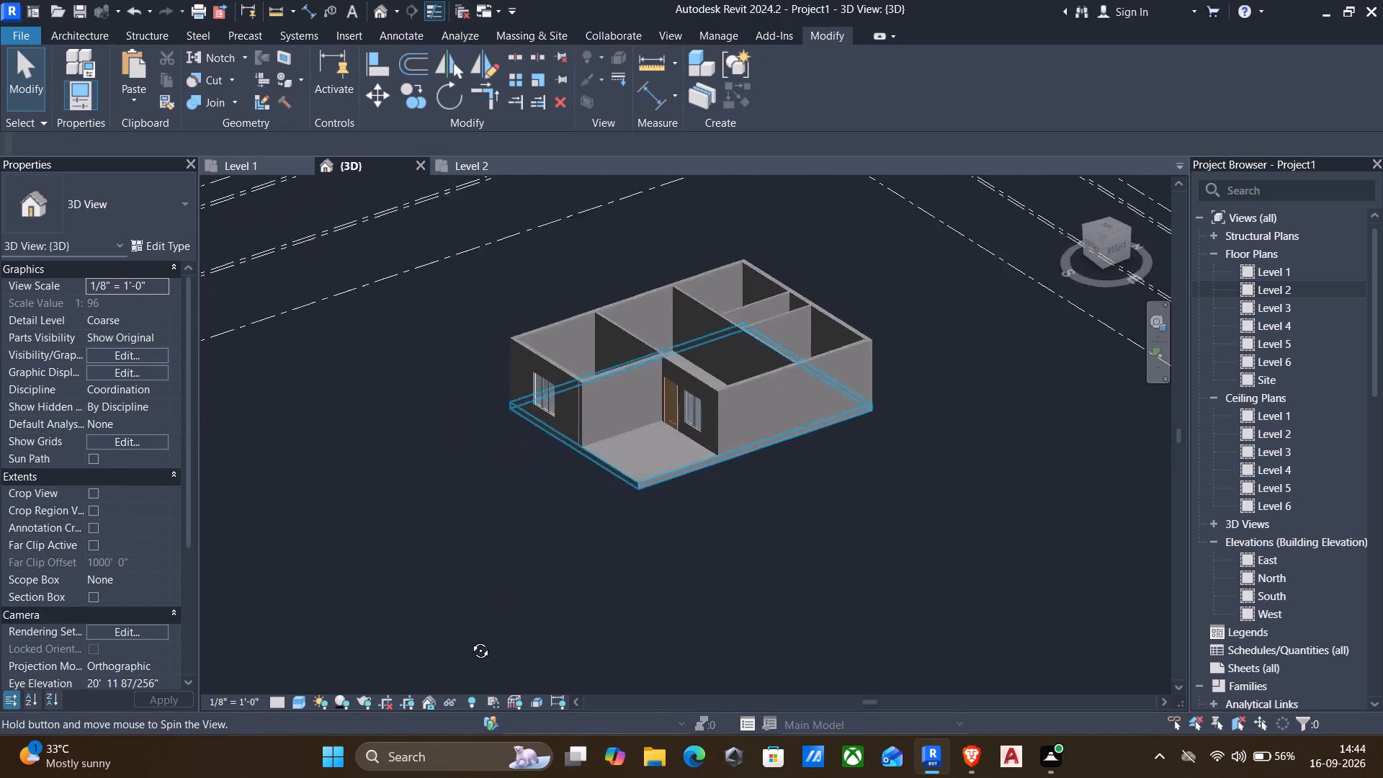
{"action": "middle_click_drag", "start_coordinate": [470, 640], "coordinate": [538, 717], "text": "shift"}
{"action": "scroll", "coordinate": [446, 281], "scroll_direction": "down", "scroll_amount": 1}
{"action": "left_click_drag", "start_coordinate": [460, 207], "coordinate": [485, 224]}
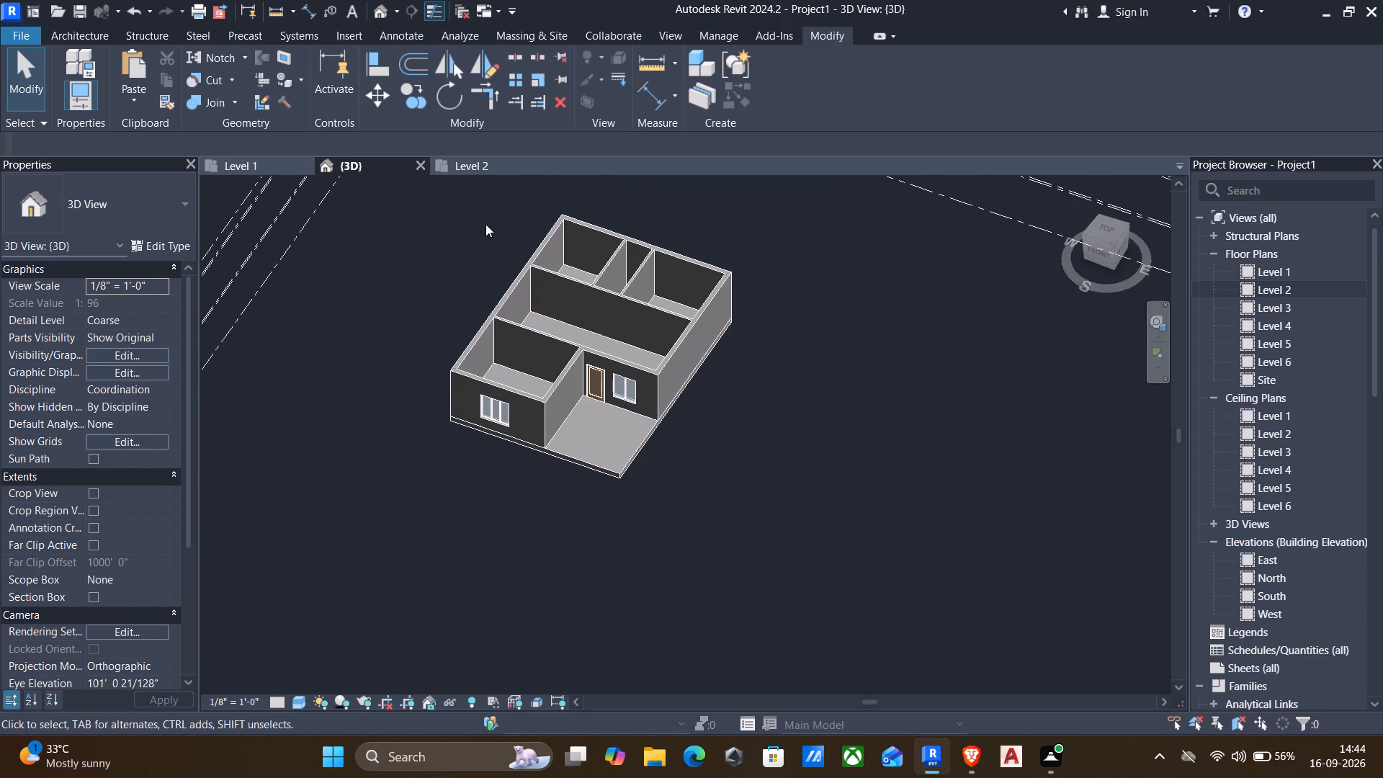
{"action": "left_click_drag", "start_coordinate": [485, 224], "coordinate": [773, 511]}
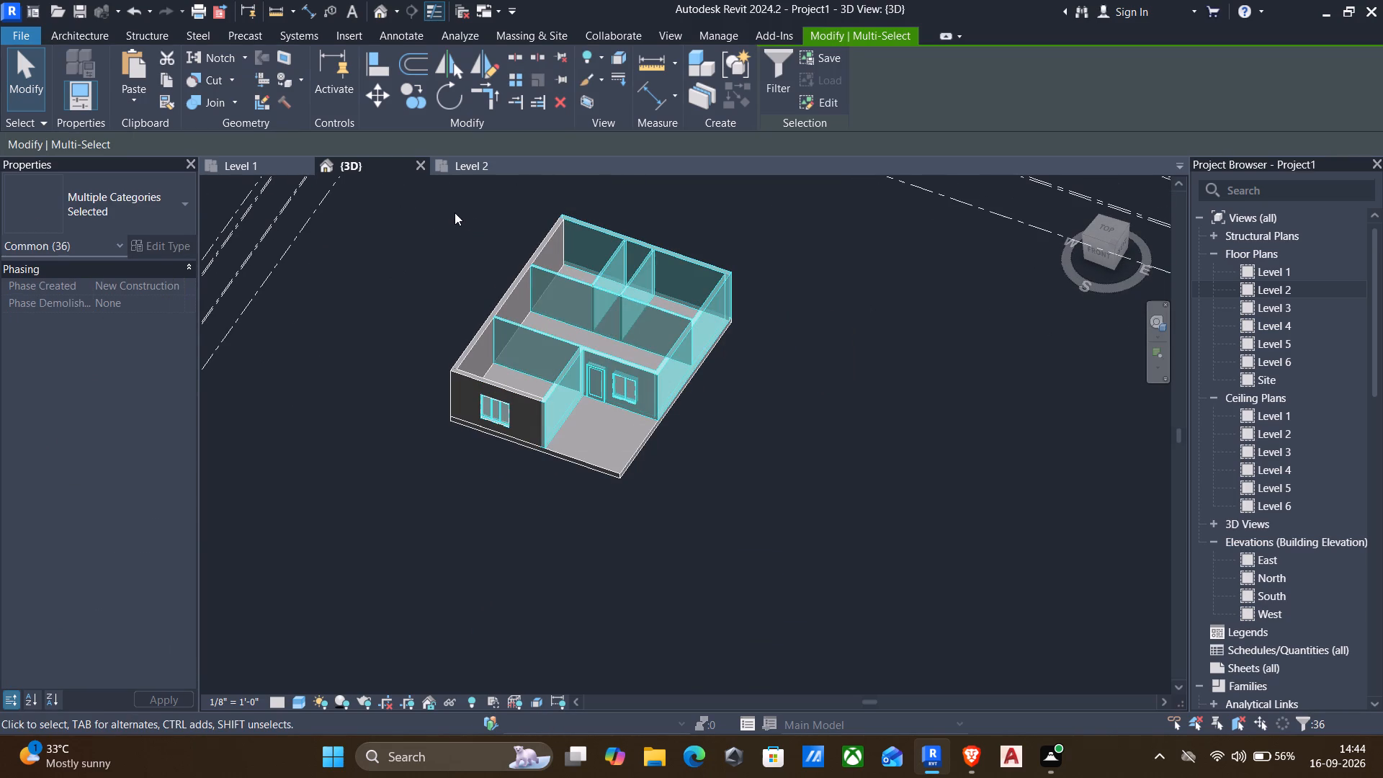
{"action": "left_click_drag", "start_coordinate": [425, 201], "coordinate": [782, 532]}
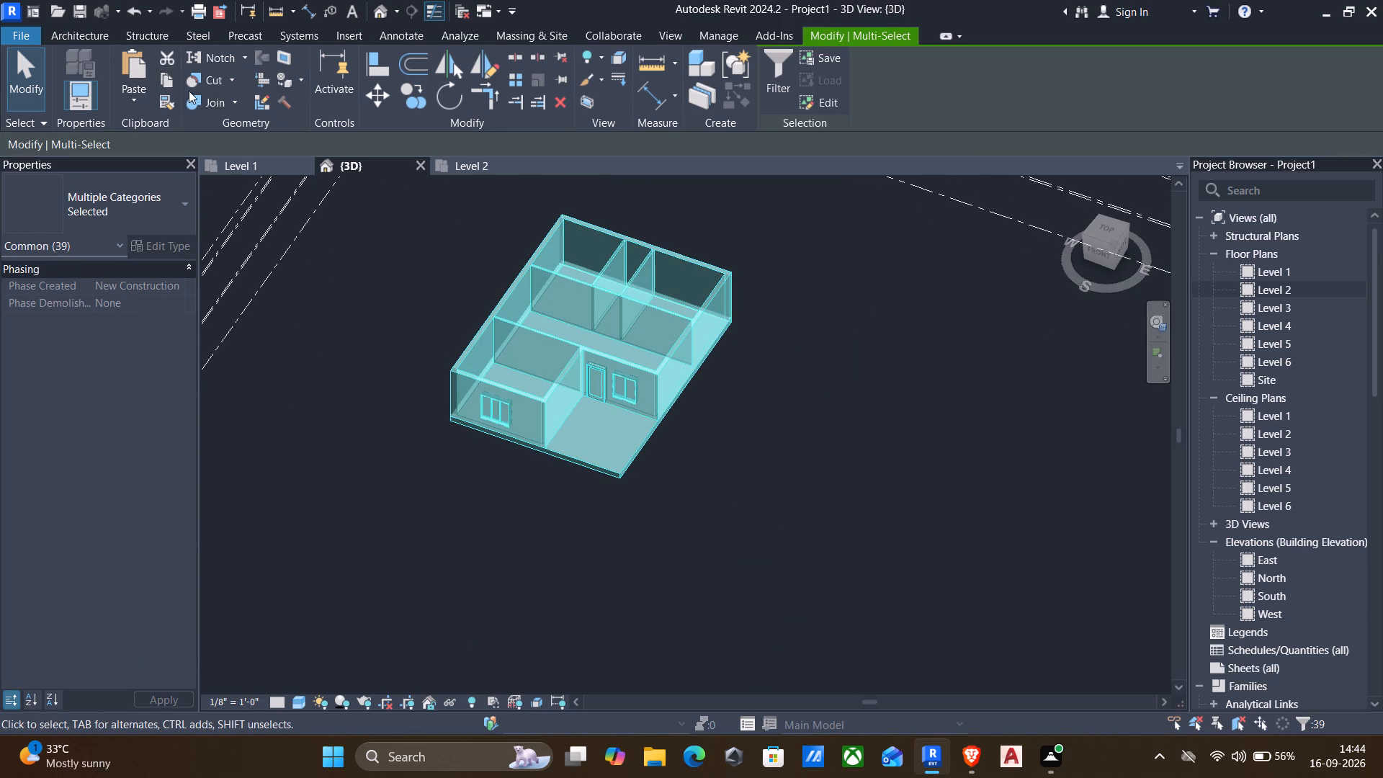
{"action": "left_click", "coordinate": [167, 81]}
{"action": "left_click", "coordinate": [138, 96]}
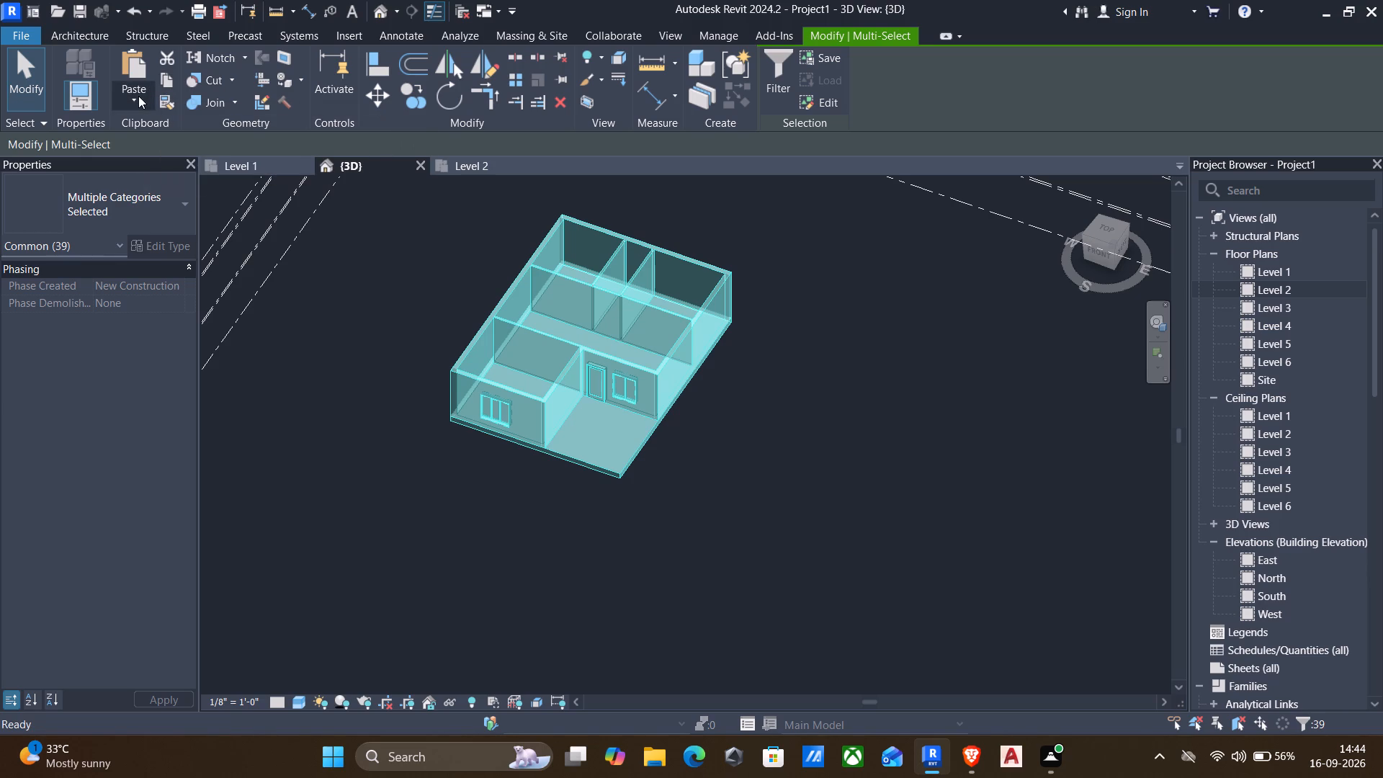
{"action": "left_click", "coordinate": [179, 169]}
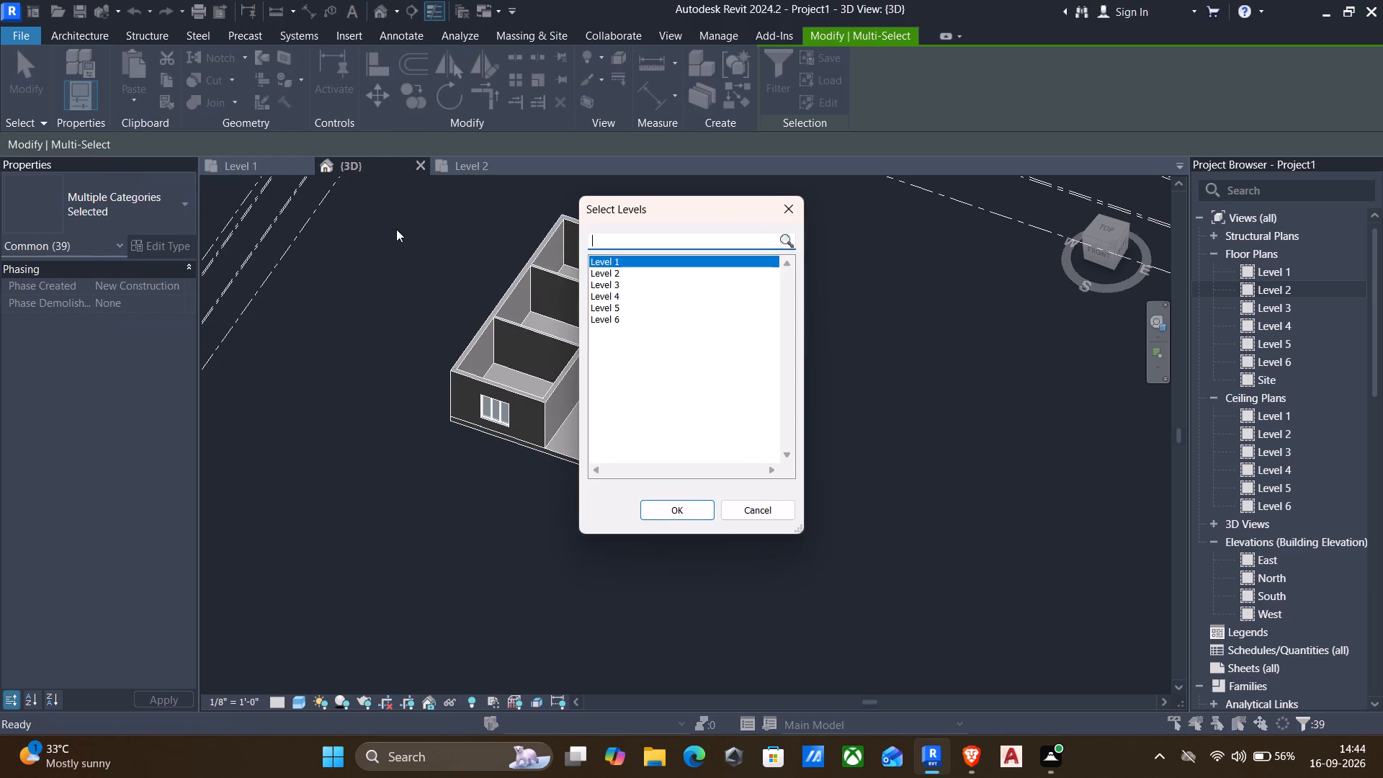
{"action": "left_click", "coordinate": [619, 282]}
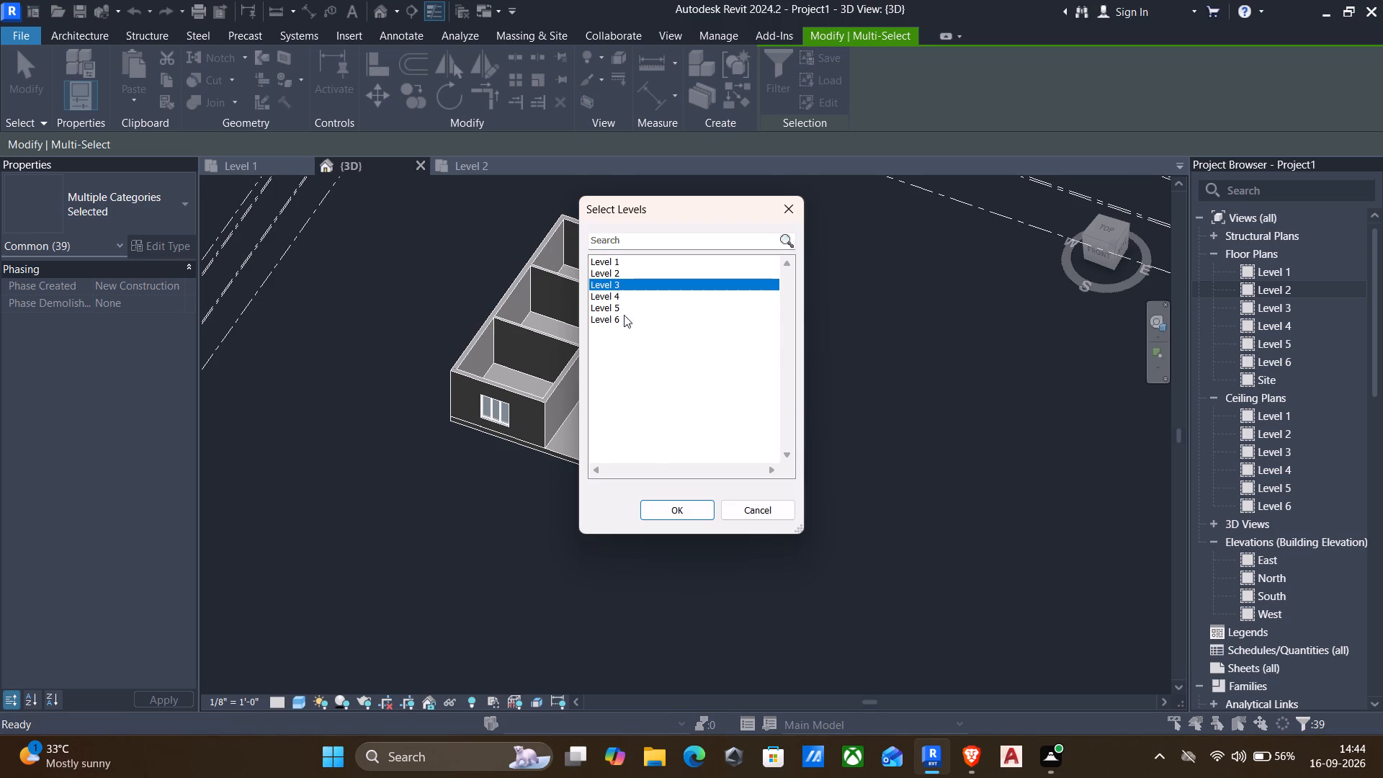
{"action": "left_click", "coordinate": [651, 509]}
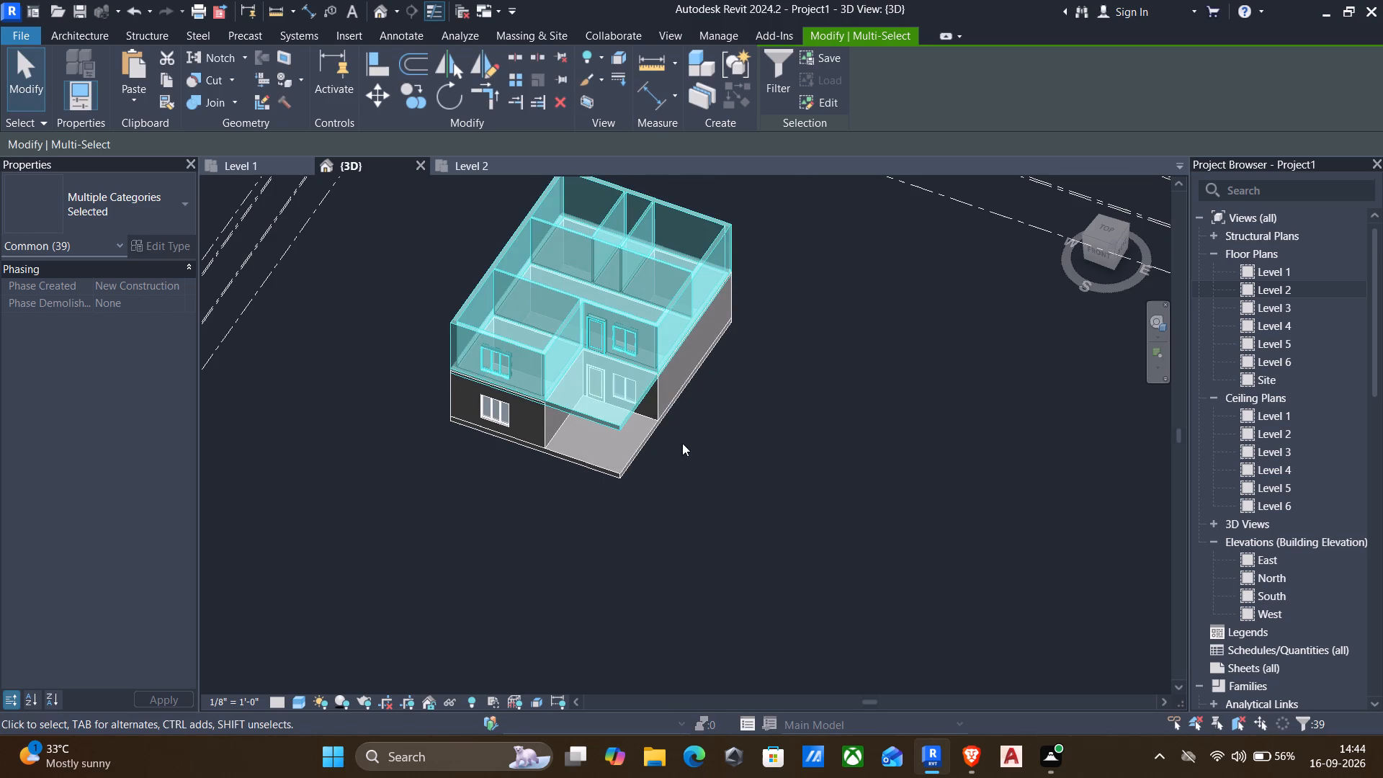
{"action": "key", "text": "Escape"}
Examine the stacked two-storey building in 3D from the front and sides, including the porch slabs.
{"action": "middle_click_drag", "start_coordinate": [733, 430], "coordinate": [734, 257], "text": "shift"}
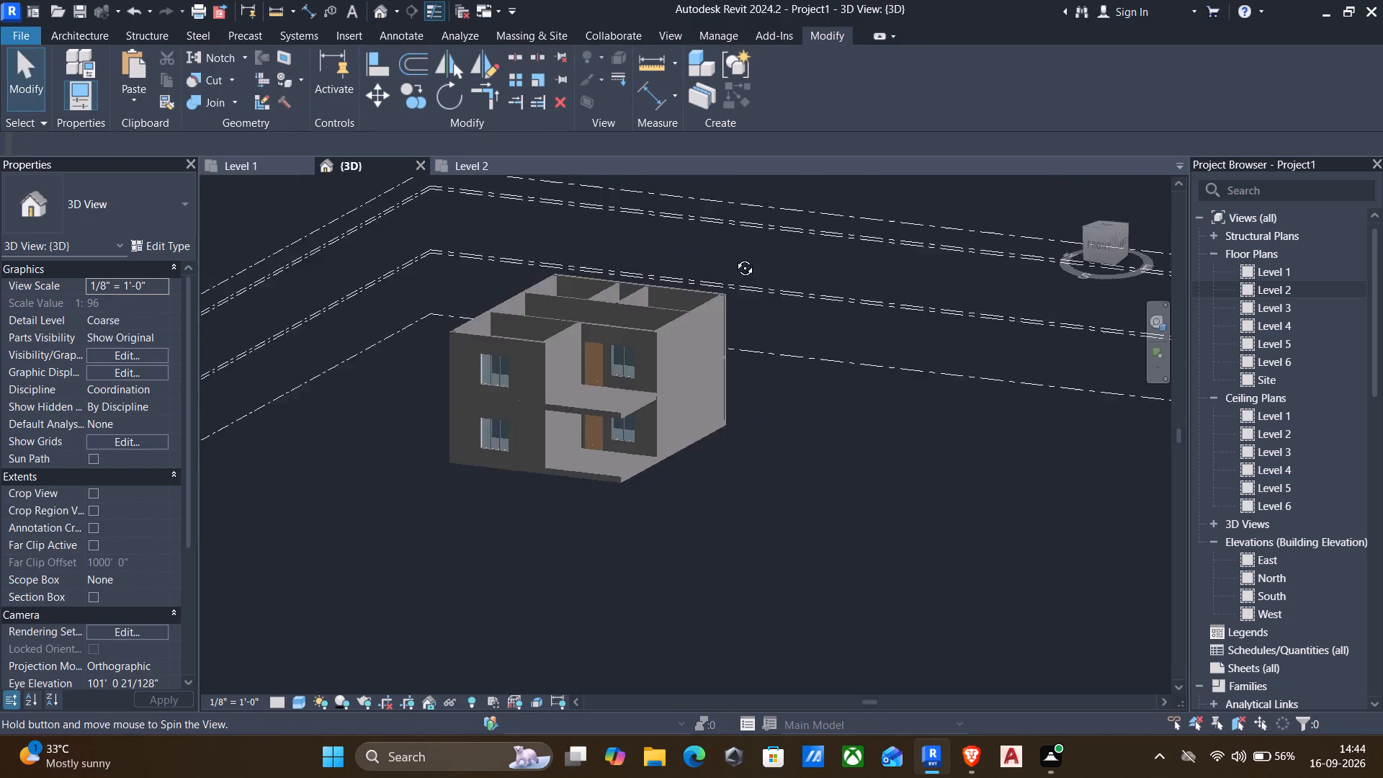
{"action": "middle_click_drag", "start_coordinate": [734, 257], "coordinate": [972, 185], "text": "shift"}
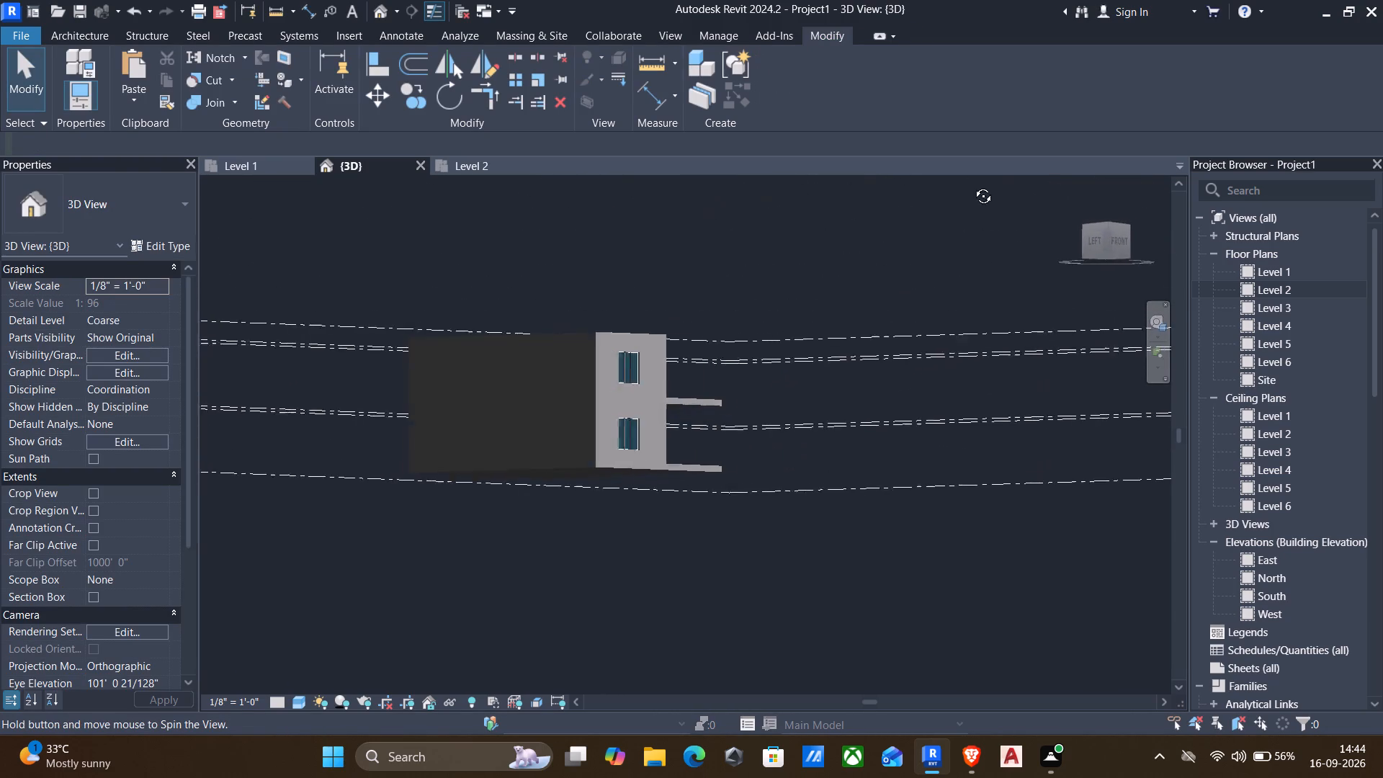
{"action": "middle_click_drag", "start_coordinate": [972, 185], "coordinate": [786, 225], "text": "shift"}
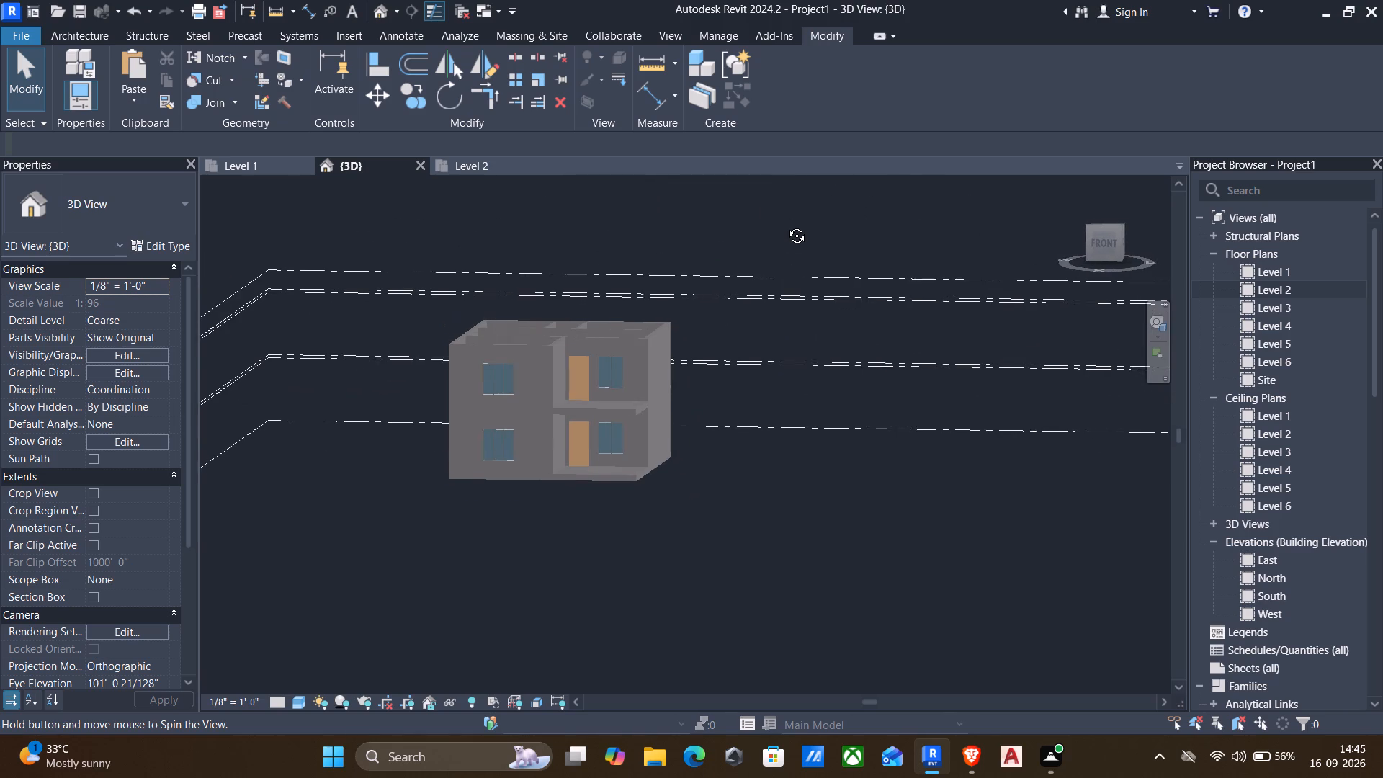
{"action": "middle_click_drag", "start_coordinate": [786, 225], "coordinate": [779, 226], "text": "shift"}
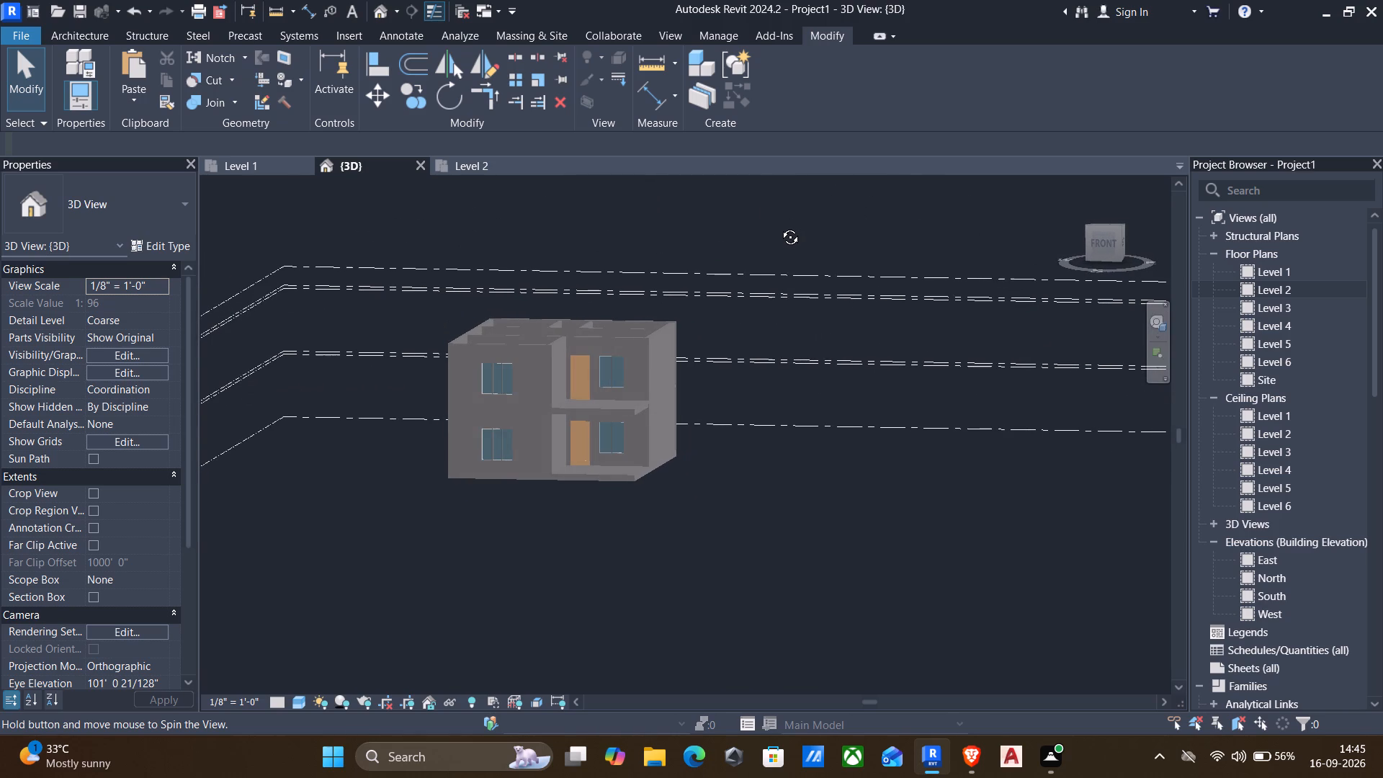
{"action": "middle_click_drag", "start_coordinate": [779, 226], "coordinate": [794, 220], "text": "shift"}
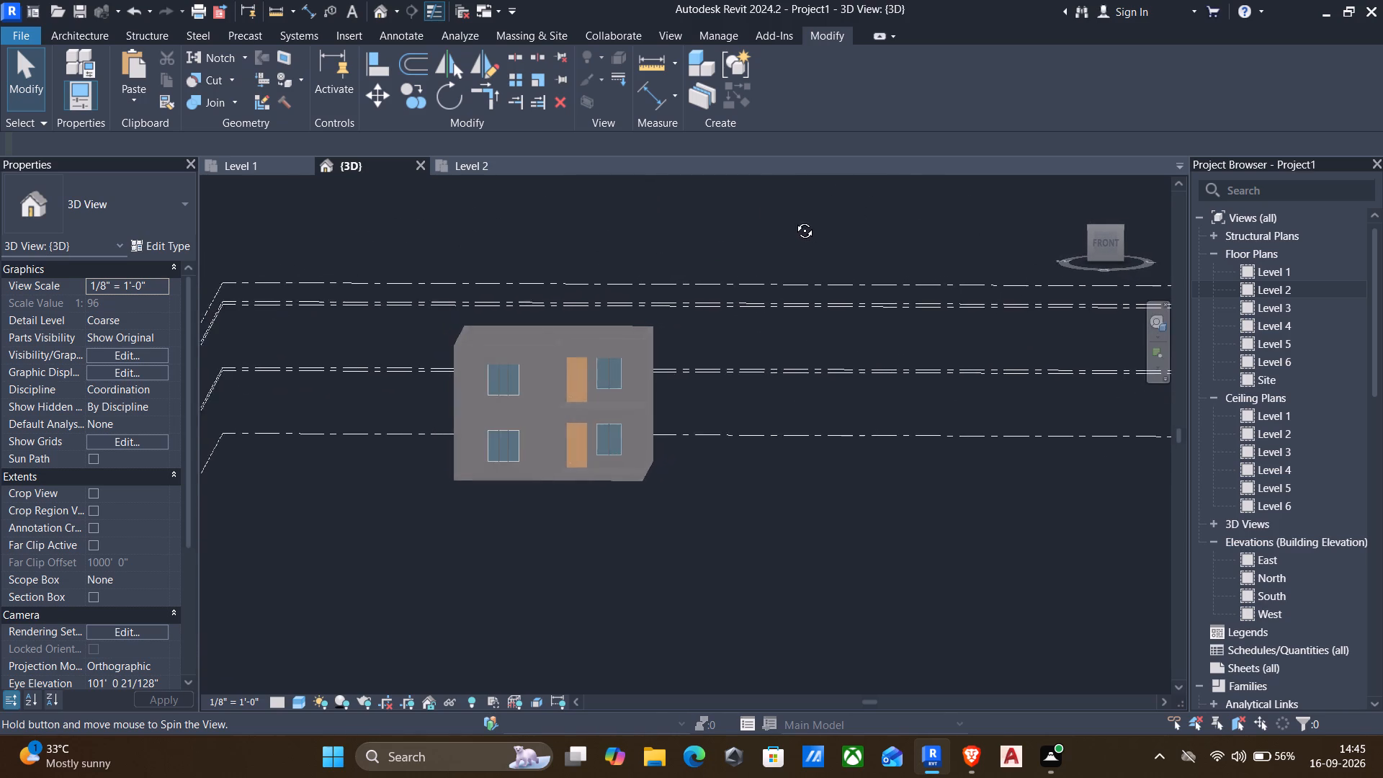
{"action": "middle_click_drag", "start_coordinate": [794, 220], "coordinate": [825, 215], "text": "shift"}
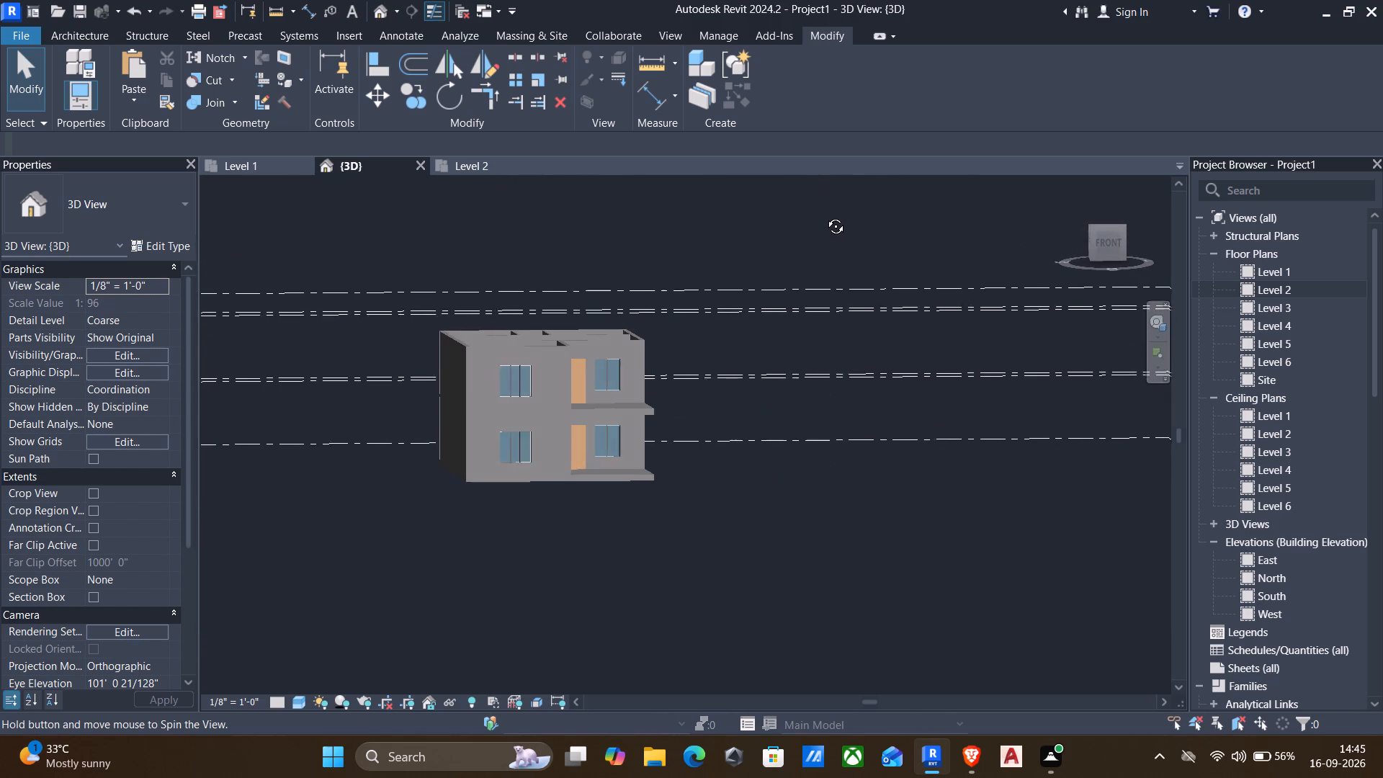
{"action": "middle_click_drag", "start_coordinate": [825, 215], "coordinate": [723, 261], "text": "shift"}
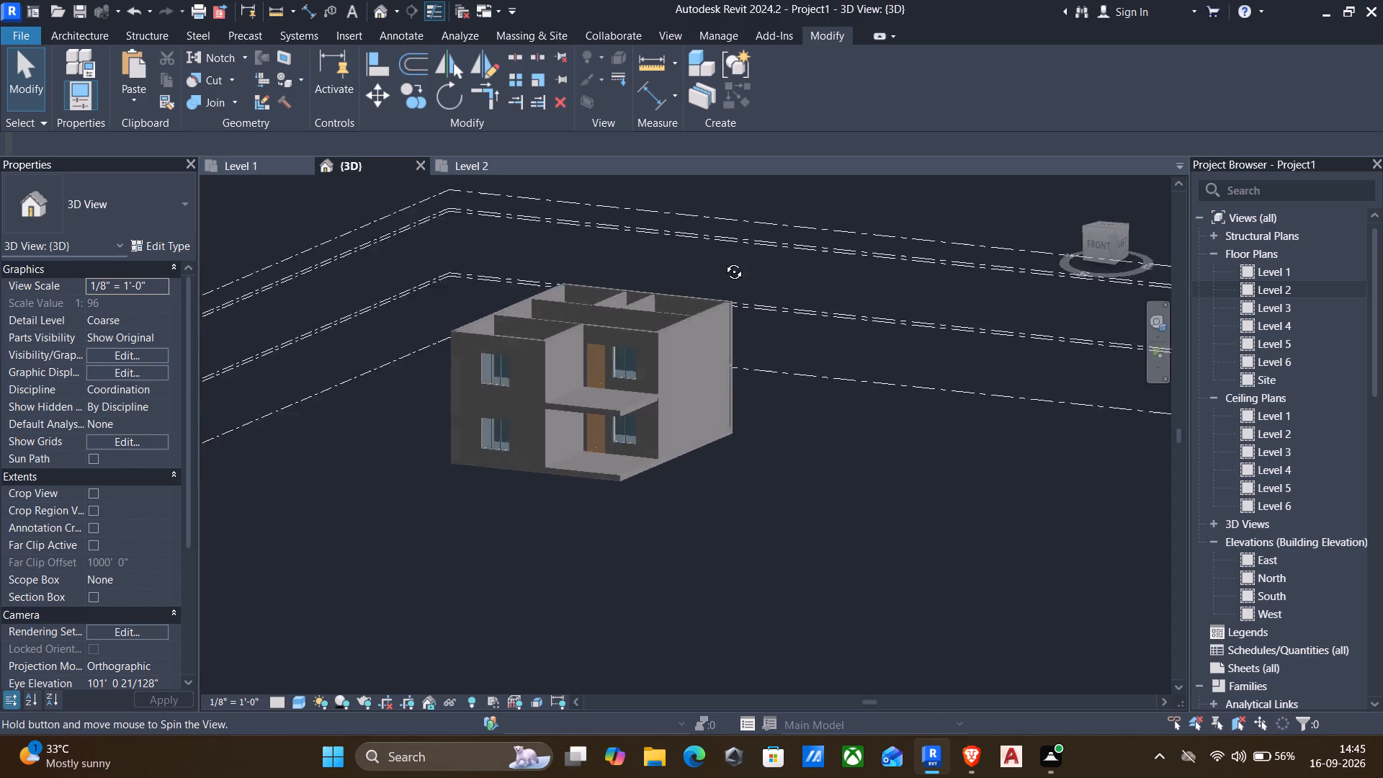
{"action": "middle_click_drag", "start_coordinate": [723, 261], "coordinate": [698, 280], "text": "shift"}
{"action": "middle_click_drag", "start_coordinate": [642, 393], "coordinate": [776, 342]}
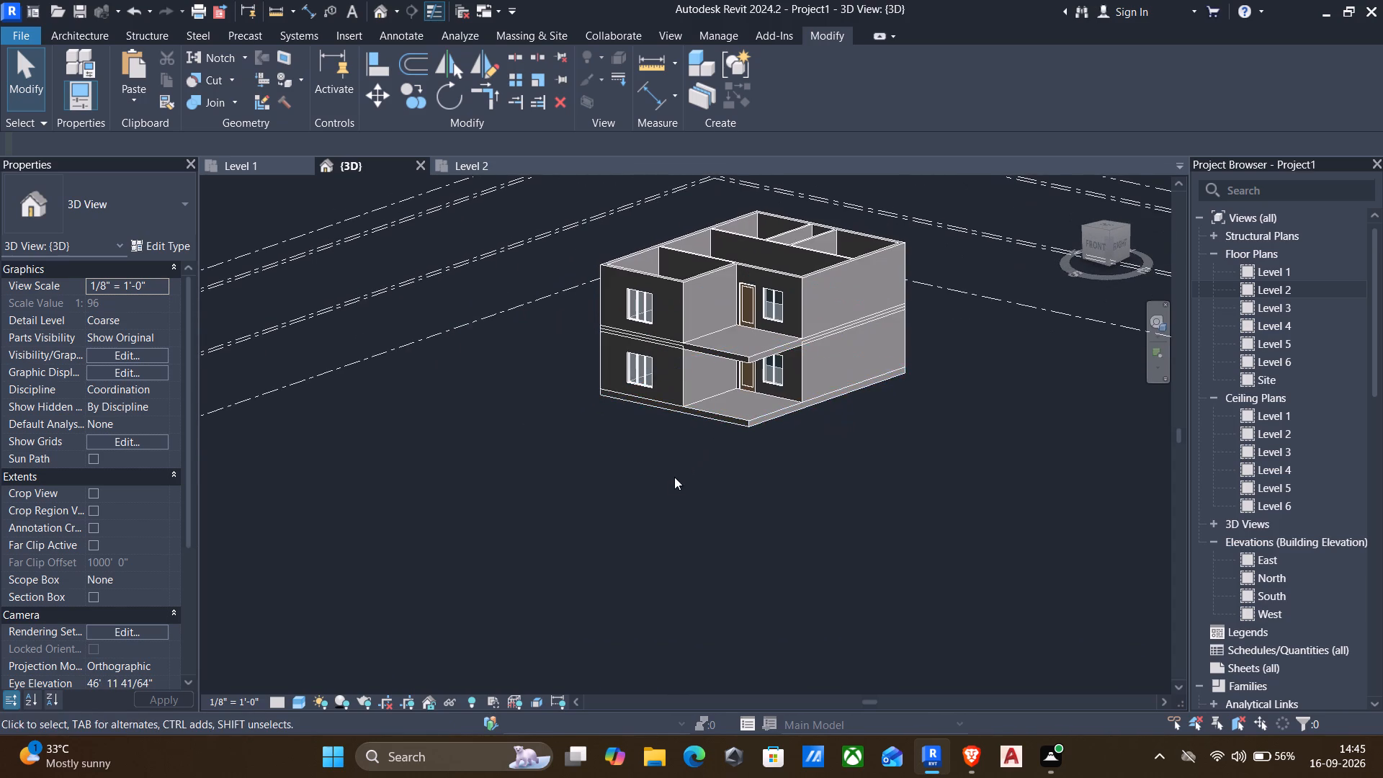
{"action": "middle_click_drag", "start_coordinate": [673, 484], "coordinate": [738, 444], "text": "shift"}
{"action": "scroll", "coordinate": [662, 344], "scroll_direction": "up", "scroll_amount": 1}
{"action": "middle_click_drag", "start_coordinate": [682, 397], "coordinate": [589, 493]}
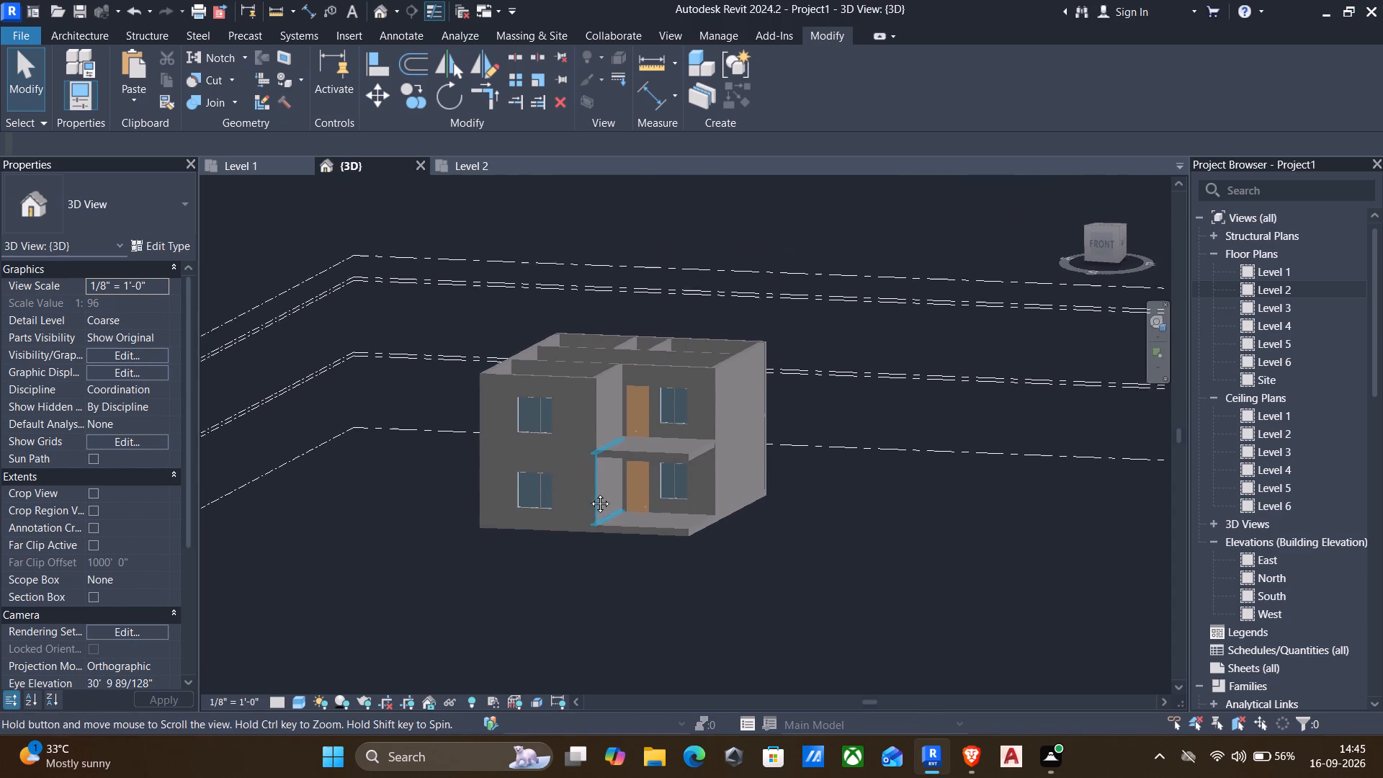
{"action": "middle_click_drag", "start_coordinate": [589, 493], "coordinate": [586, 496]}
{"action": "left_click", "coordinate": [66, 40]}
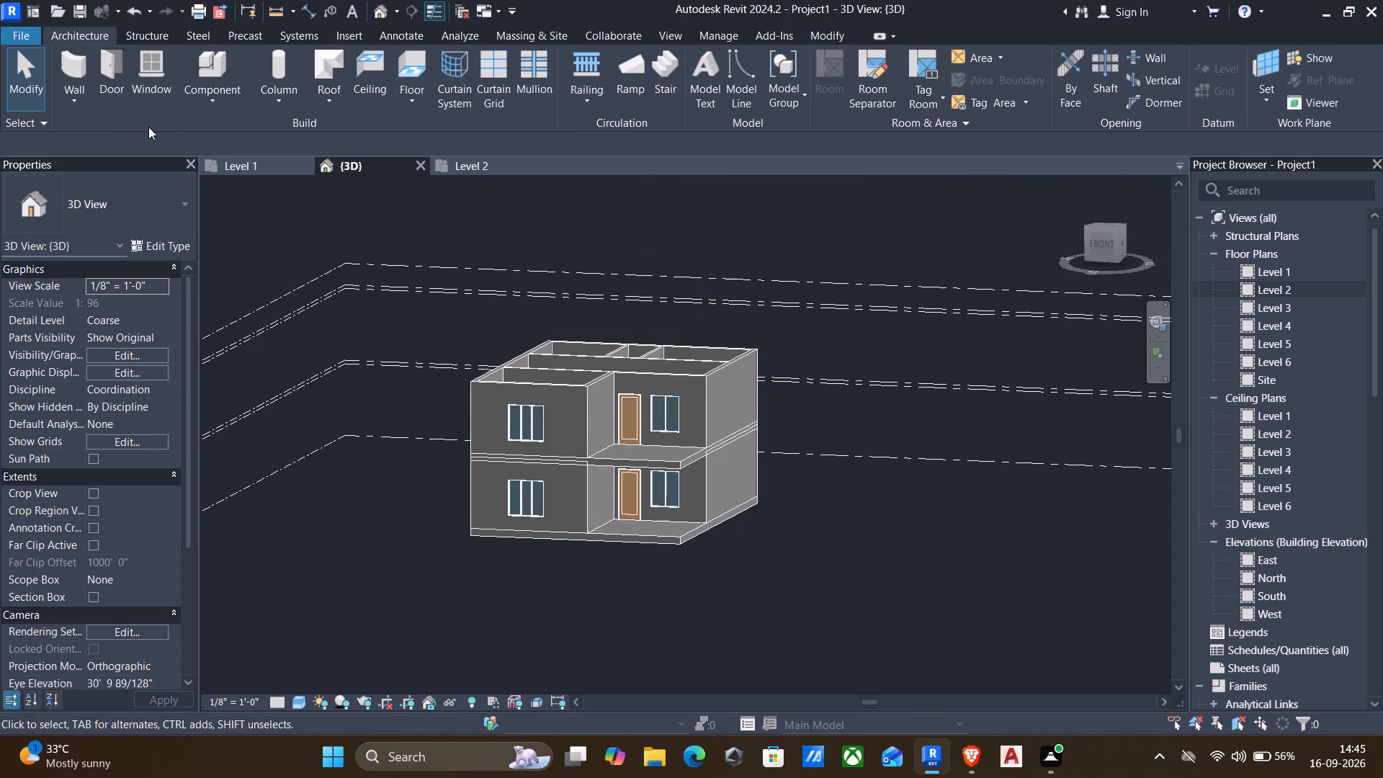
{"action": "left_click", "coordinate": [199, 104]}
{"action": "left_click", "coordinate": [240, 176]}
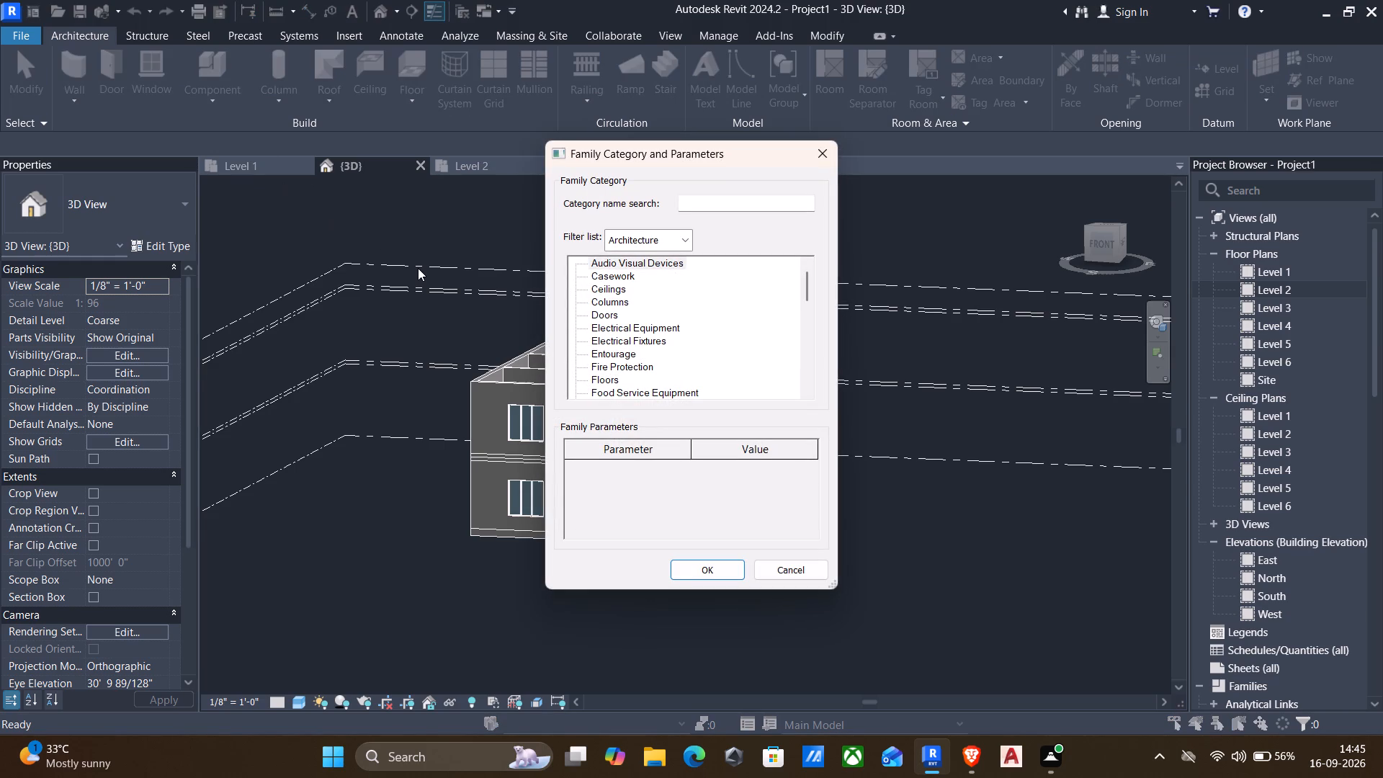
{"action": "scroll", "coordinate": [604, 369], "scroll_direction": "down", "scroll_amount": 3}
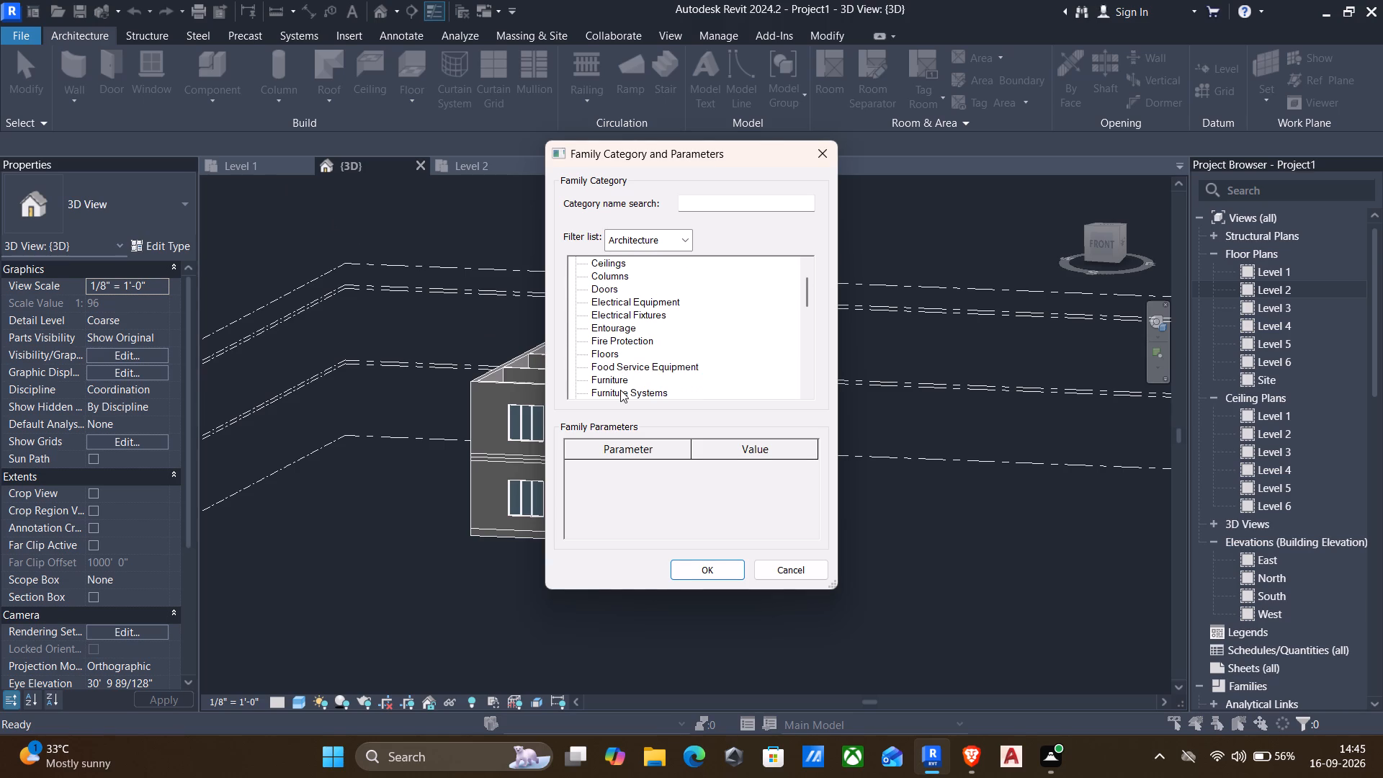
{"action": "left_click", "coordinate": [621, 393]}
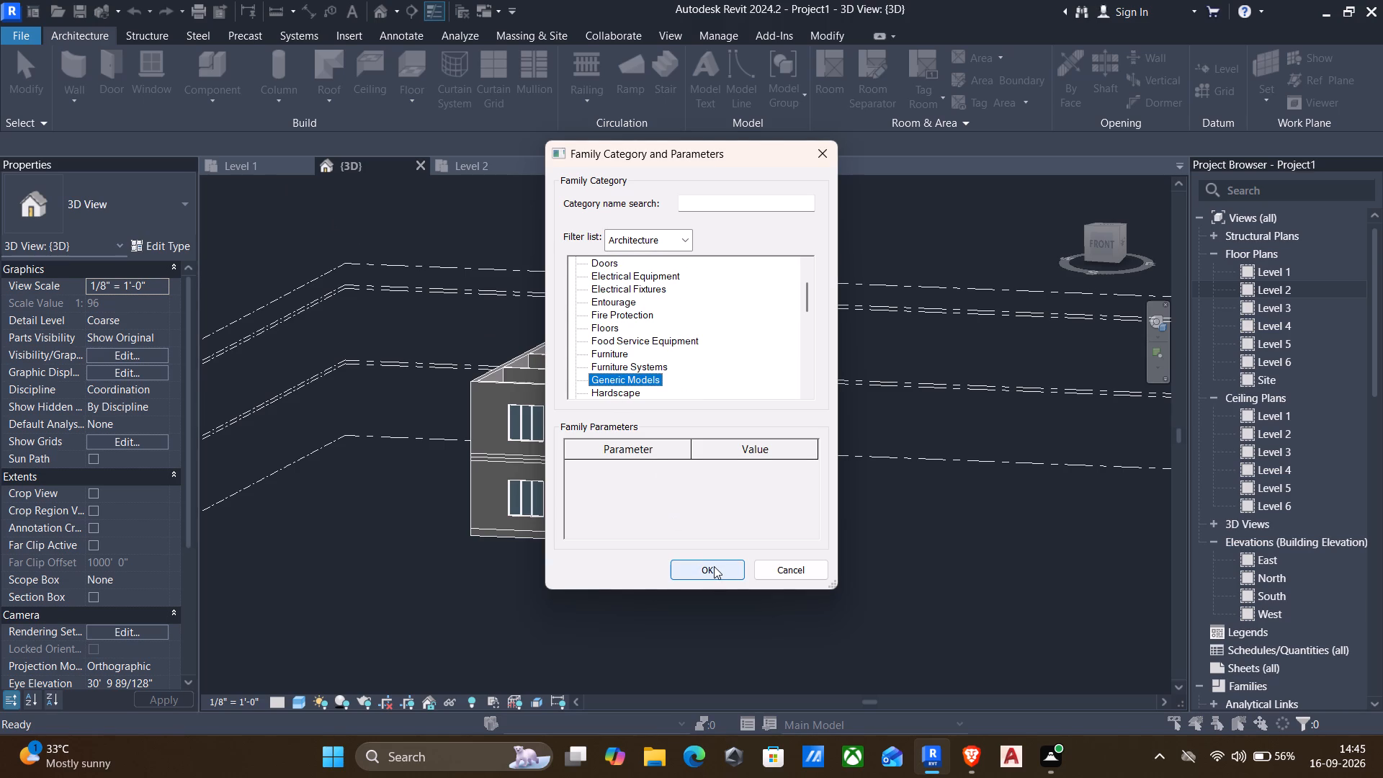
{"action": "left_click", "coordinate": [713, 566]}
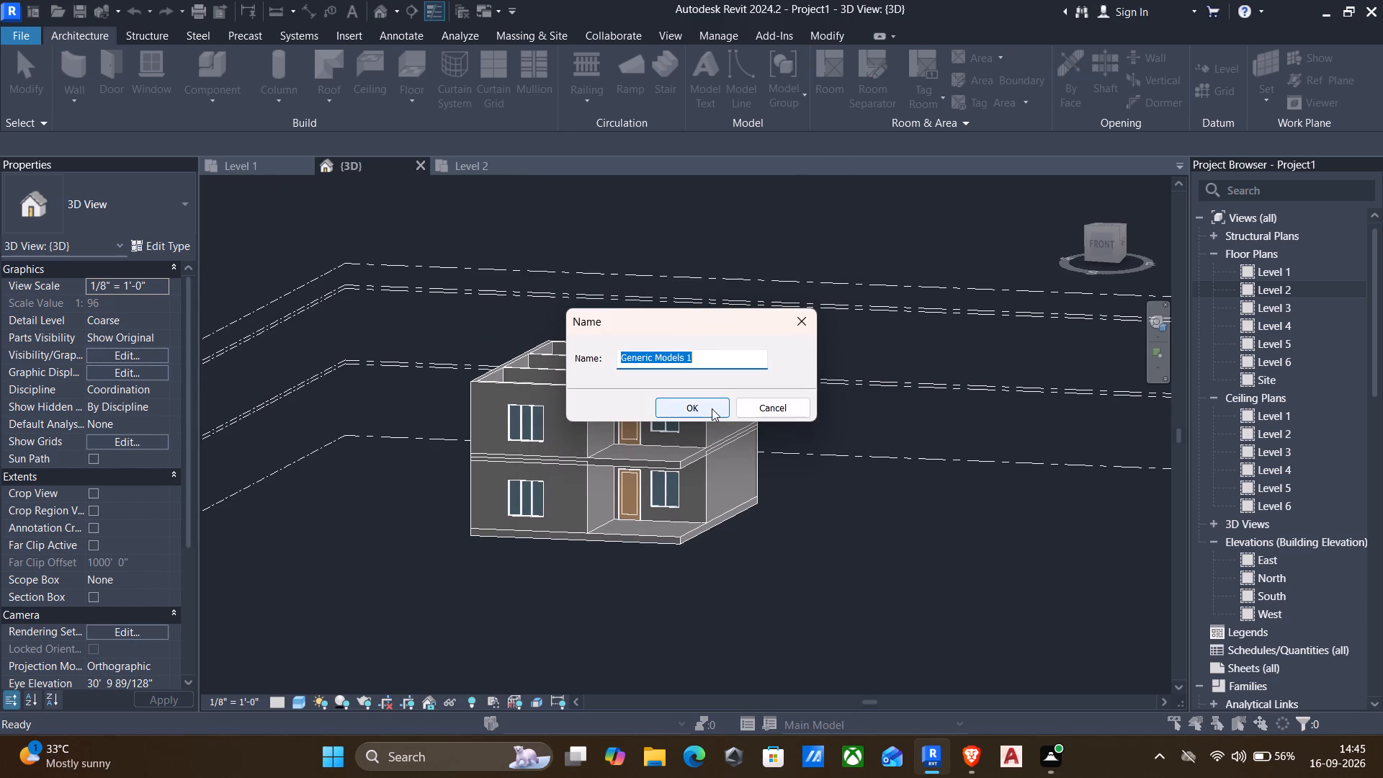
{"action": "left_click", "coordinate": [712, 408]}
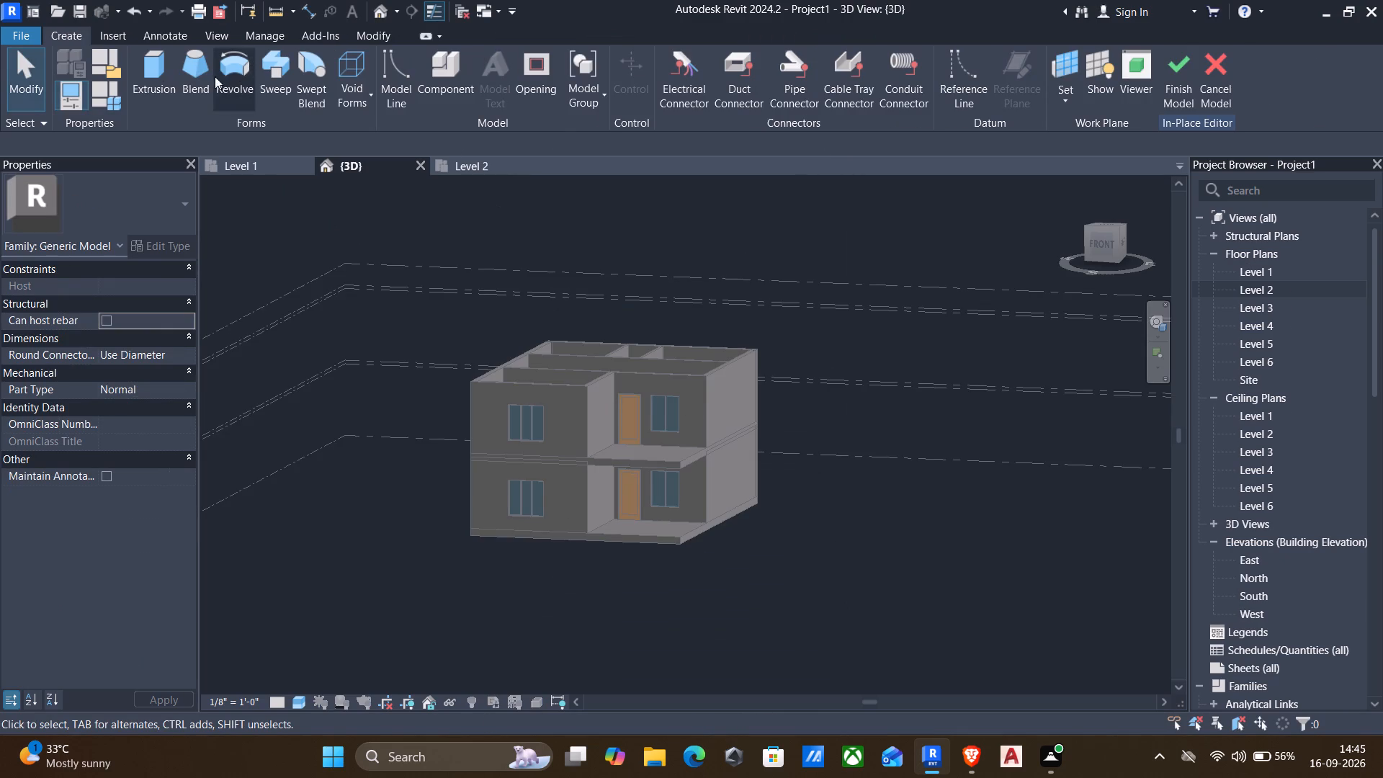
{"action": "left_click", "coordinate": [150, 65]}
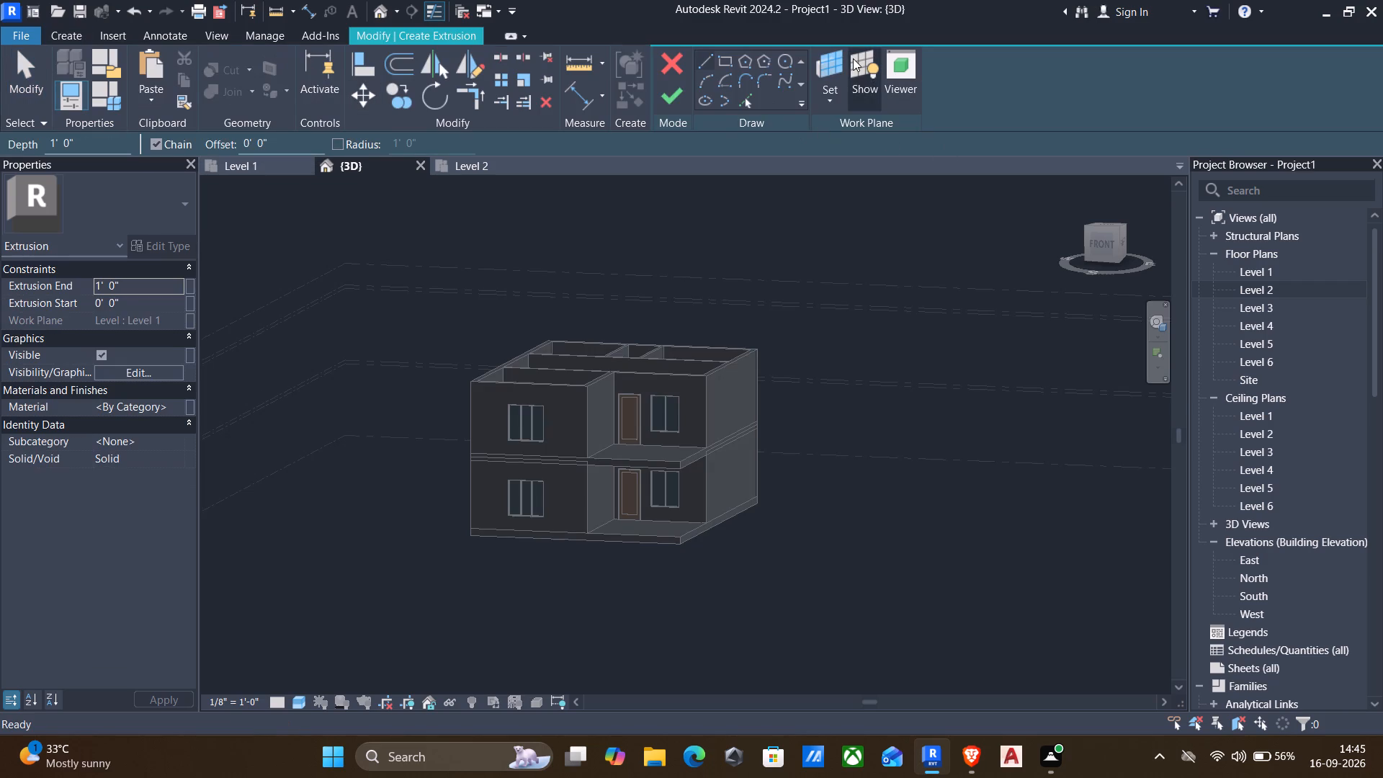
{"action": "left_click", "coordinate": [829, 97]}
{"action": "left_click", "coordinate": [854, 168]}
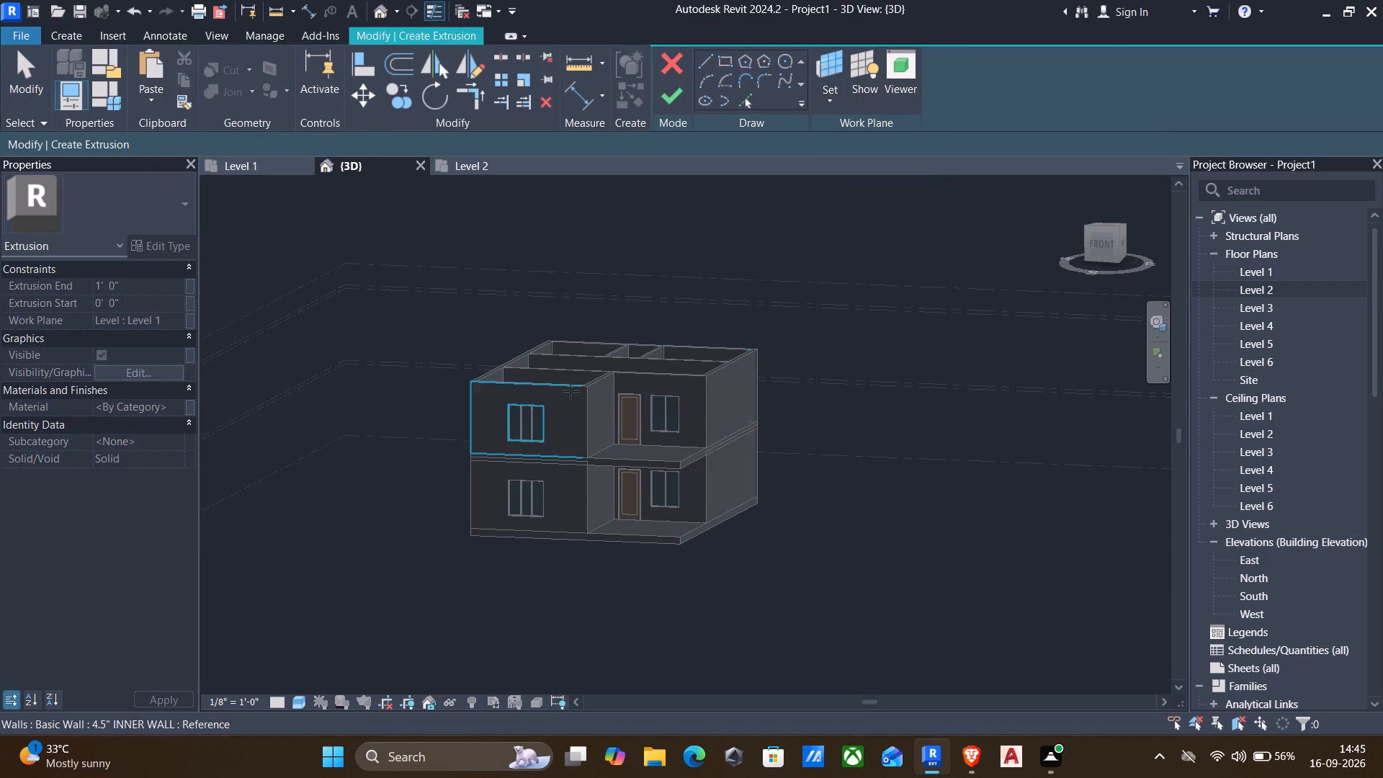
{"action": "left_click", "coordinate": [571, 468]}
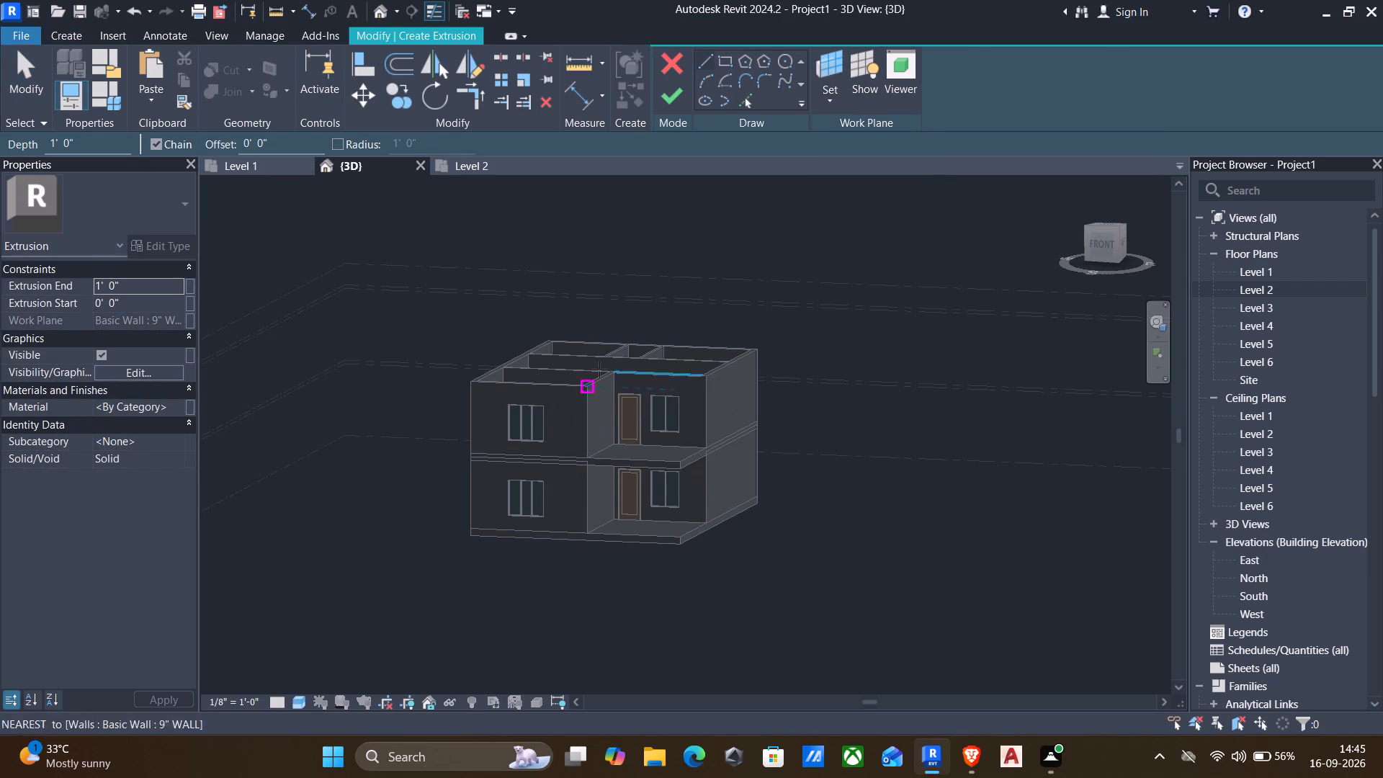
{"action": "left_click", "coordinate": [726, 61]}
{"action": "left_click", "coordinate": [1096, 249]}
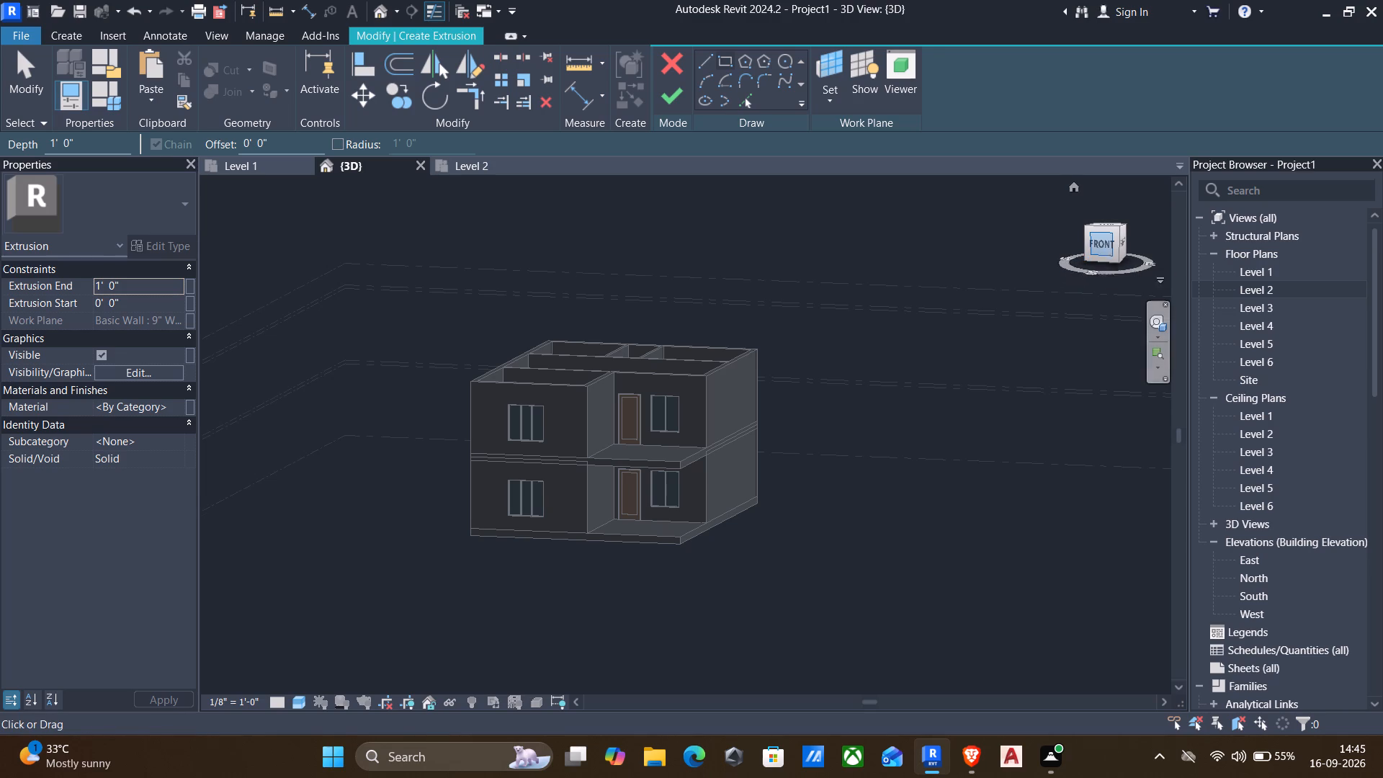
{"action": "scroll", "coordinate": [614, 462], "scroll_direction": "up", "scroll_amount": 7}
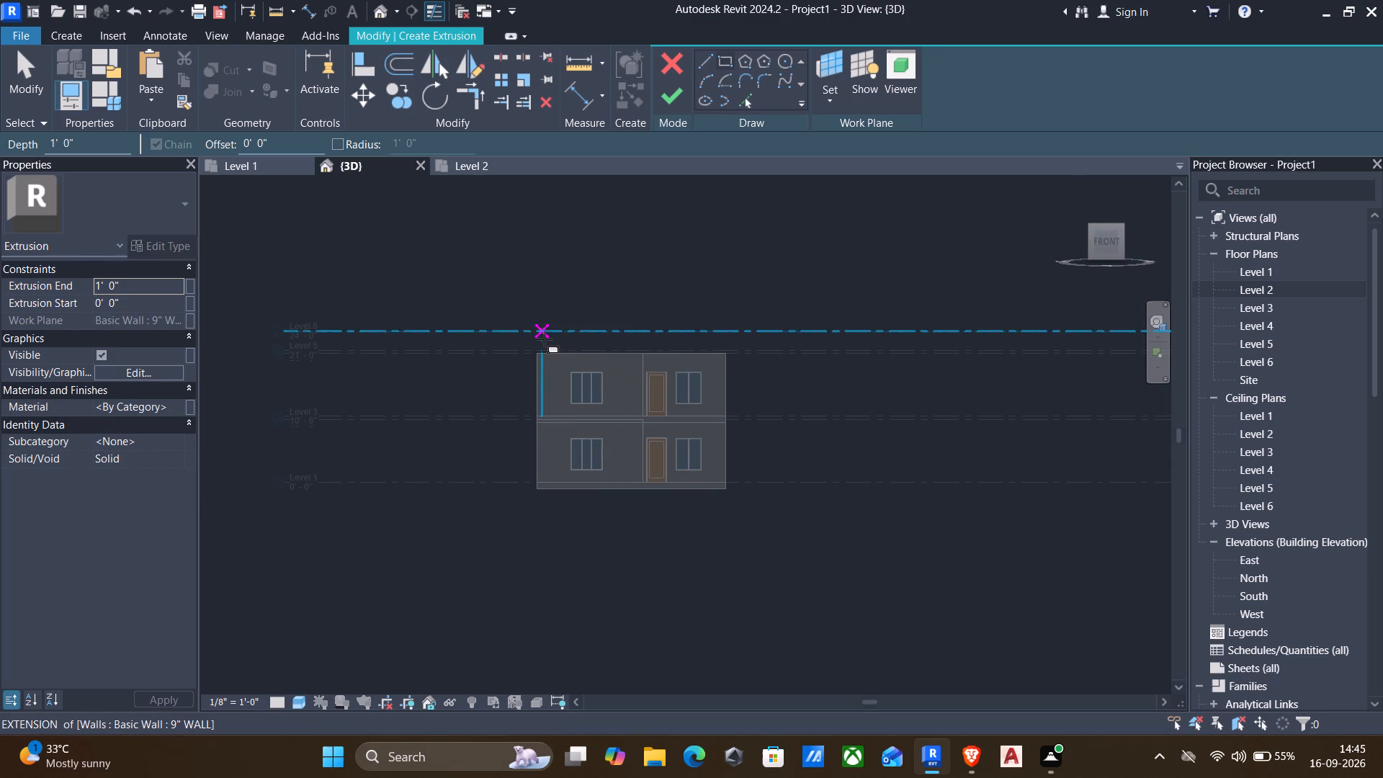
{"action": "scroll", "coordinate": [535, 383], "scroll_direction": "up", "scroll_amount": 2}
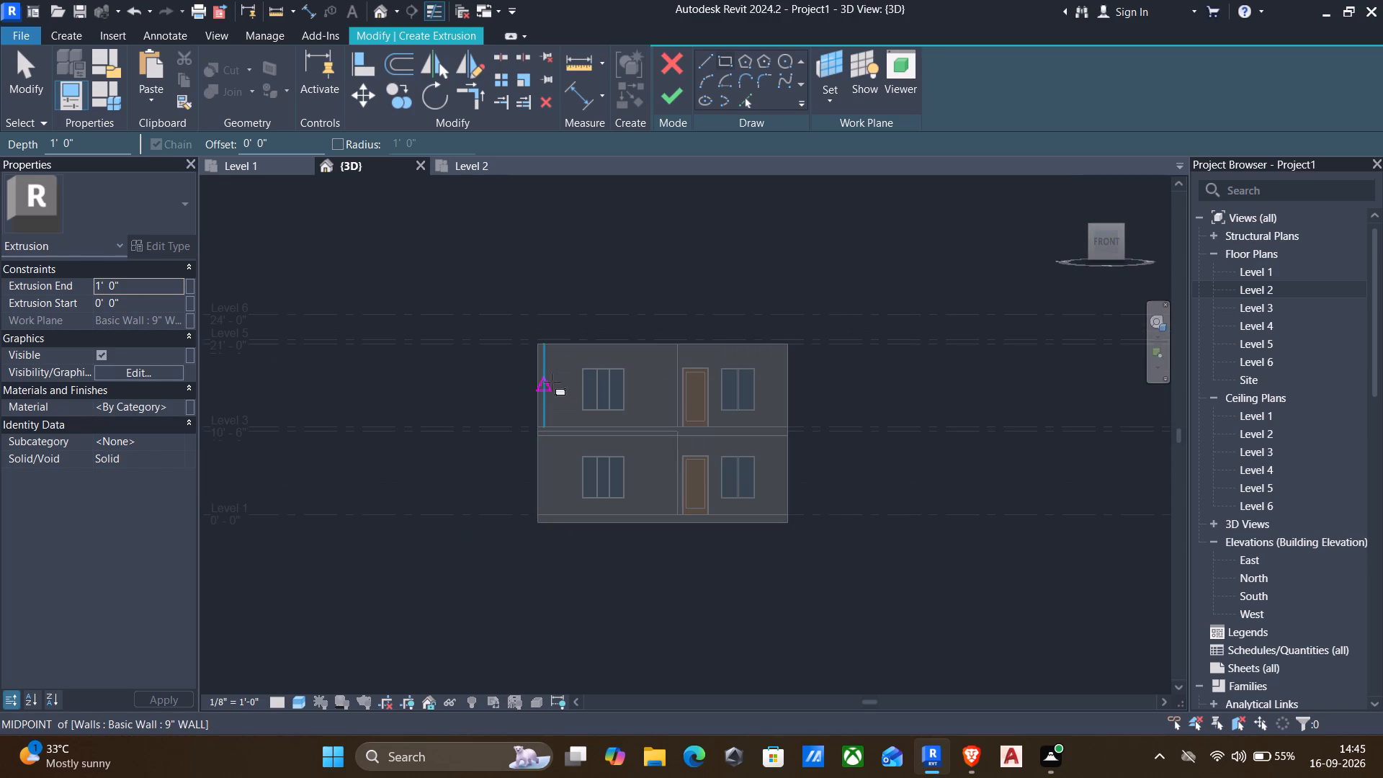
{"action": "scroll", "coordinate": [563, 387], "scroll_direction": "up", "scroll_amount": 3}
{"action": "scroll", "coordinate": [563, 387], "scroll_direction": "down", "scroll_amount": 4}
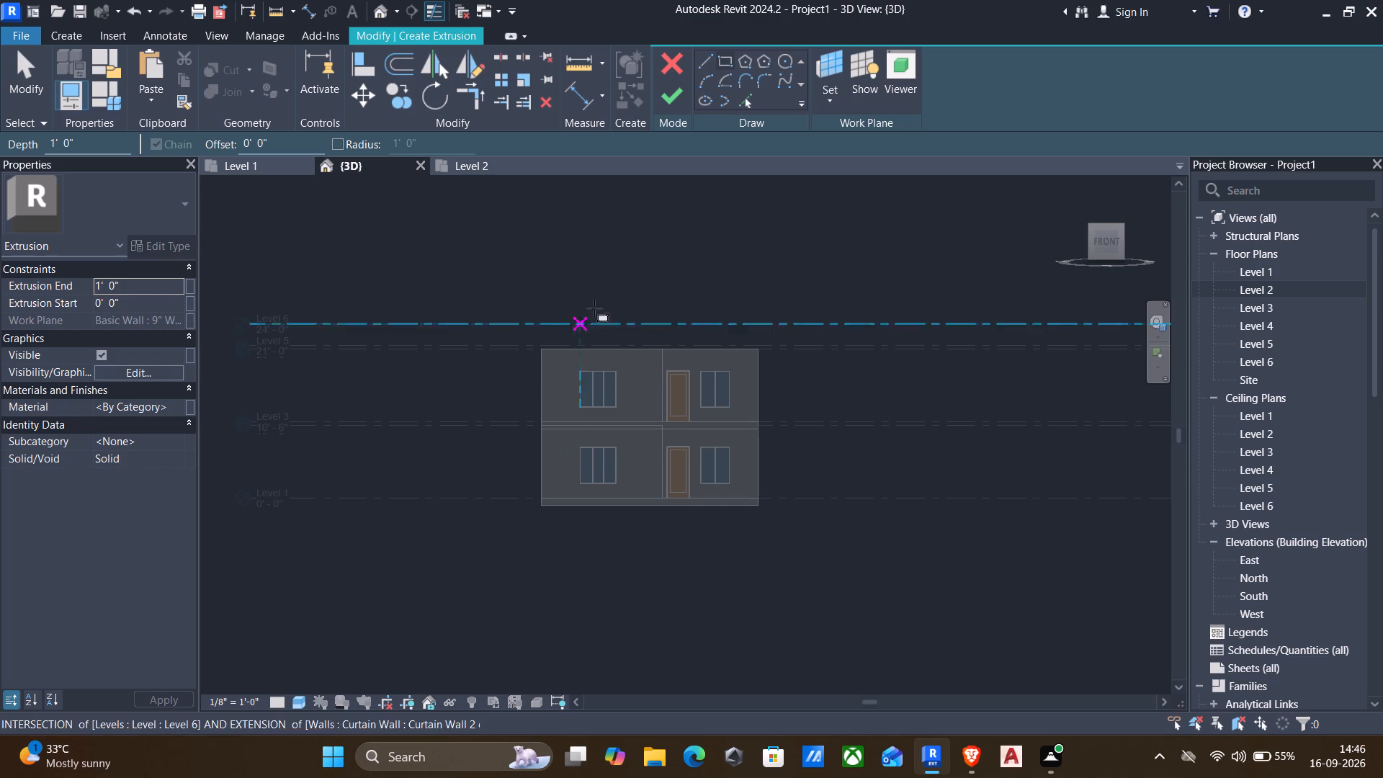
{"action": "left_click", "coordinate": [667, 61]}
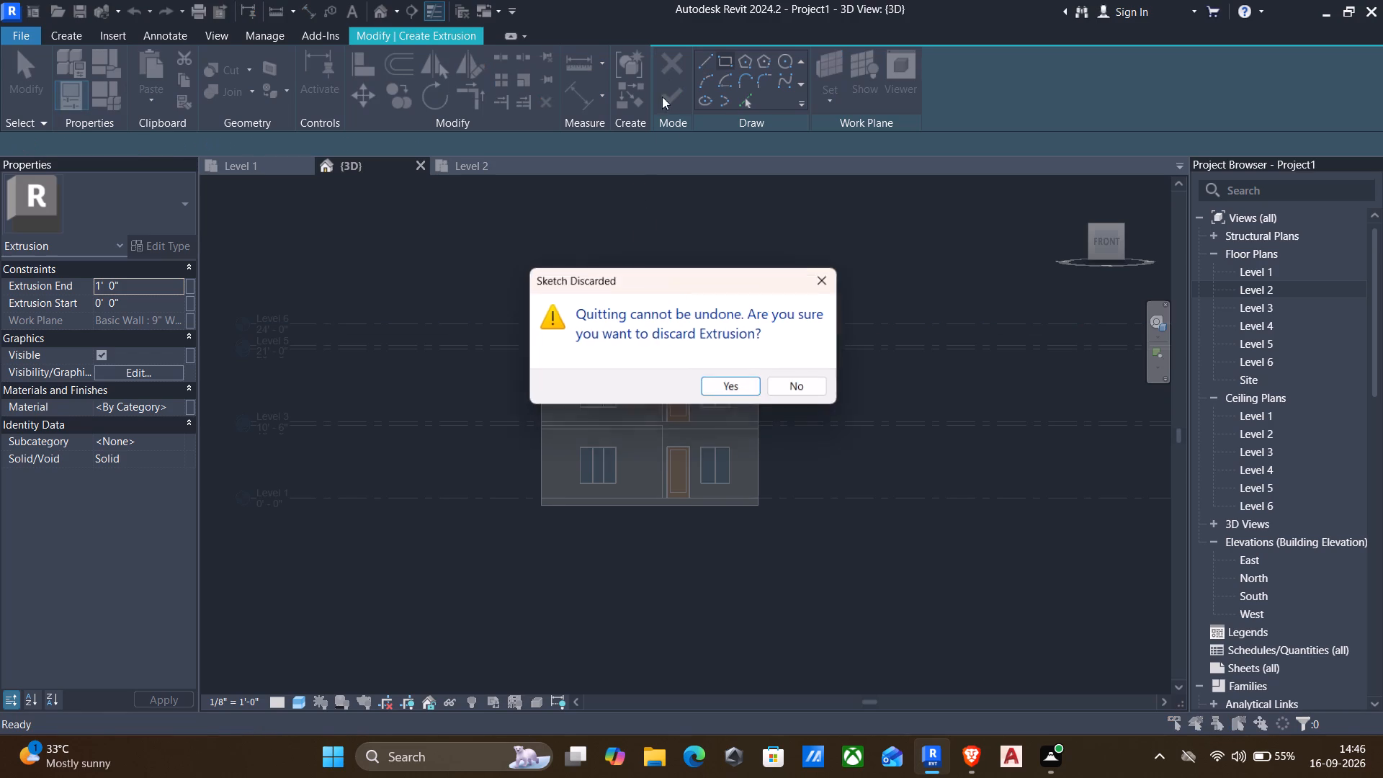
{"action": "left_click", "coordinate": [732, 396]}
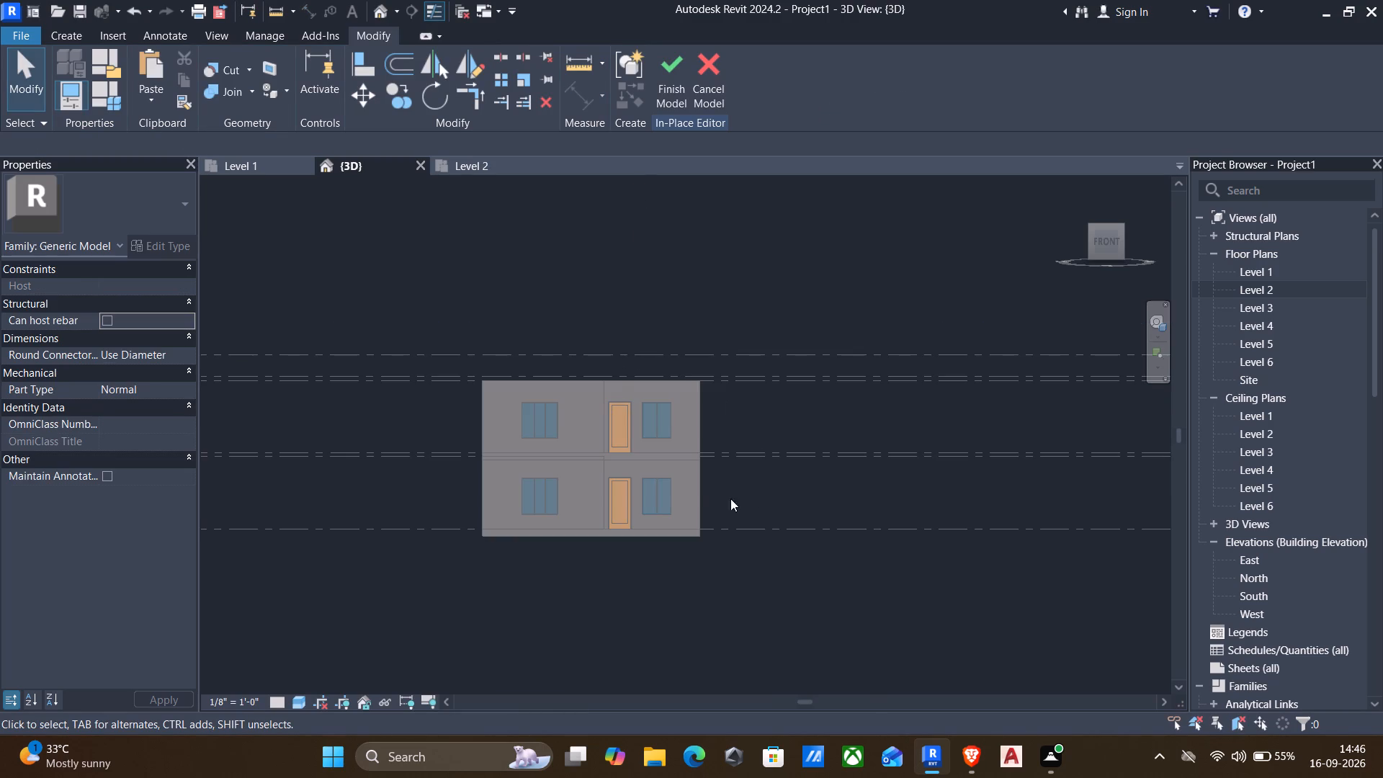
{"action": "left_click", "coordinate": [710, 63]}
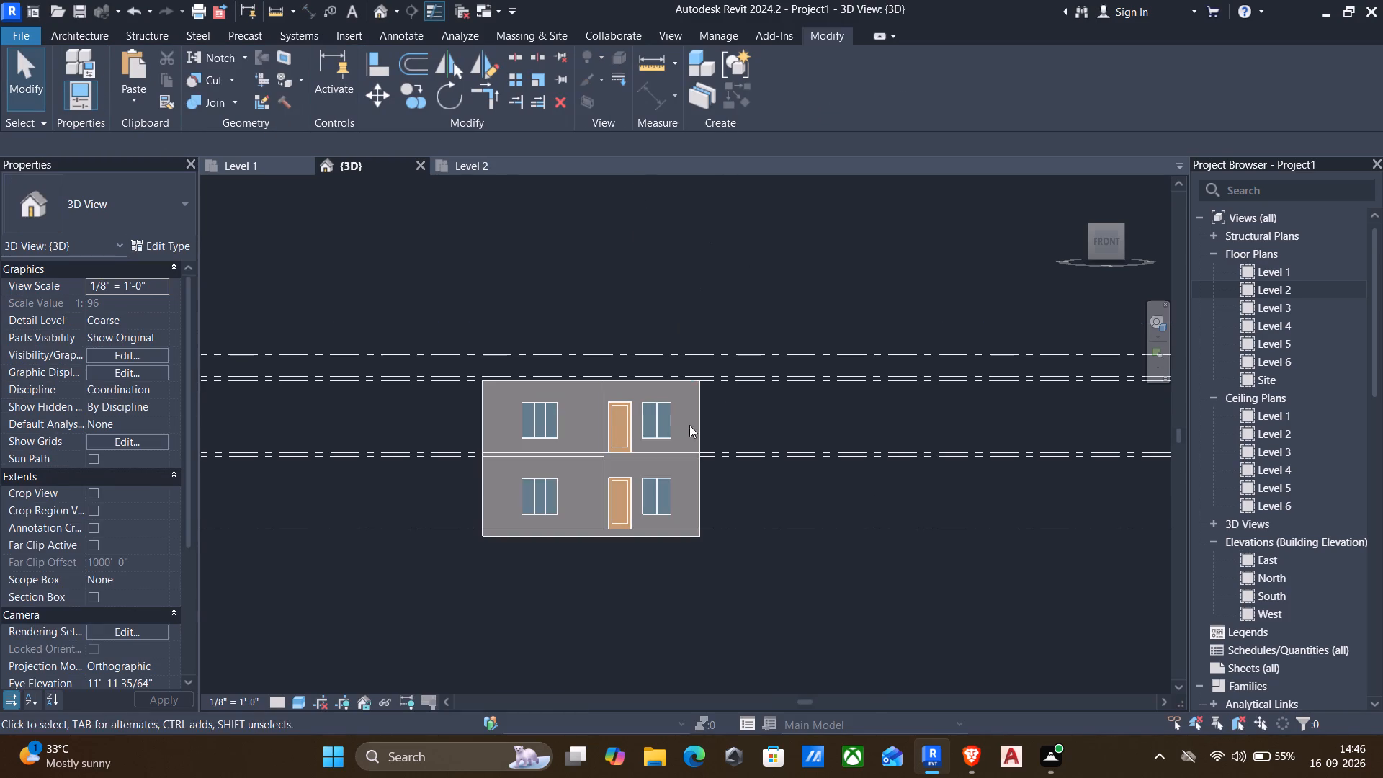
Copy the ground storey's Generic - 12" floor slab and paste it aligned to Level 5 as the building's top slab.
{"action": "middle_click_drag", "start_coordinate": [818, 436], "coordinate": [748, 571], "text": "shift"}
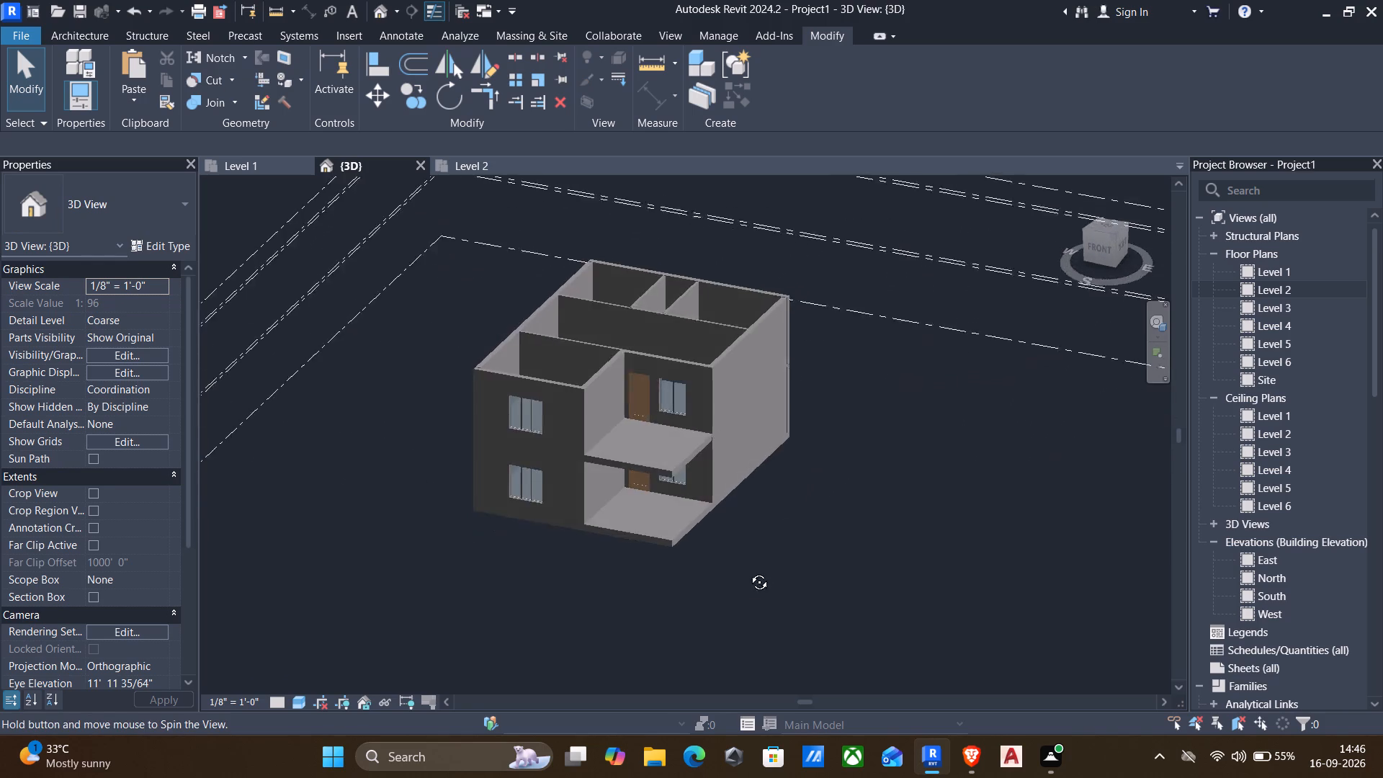
{"action": "middle_click_drag", "start_coordinate": [748, 571], "coordinate": [735, 571], "text": "shift"}
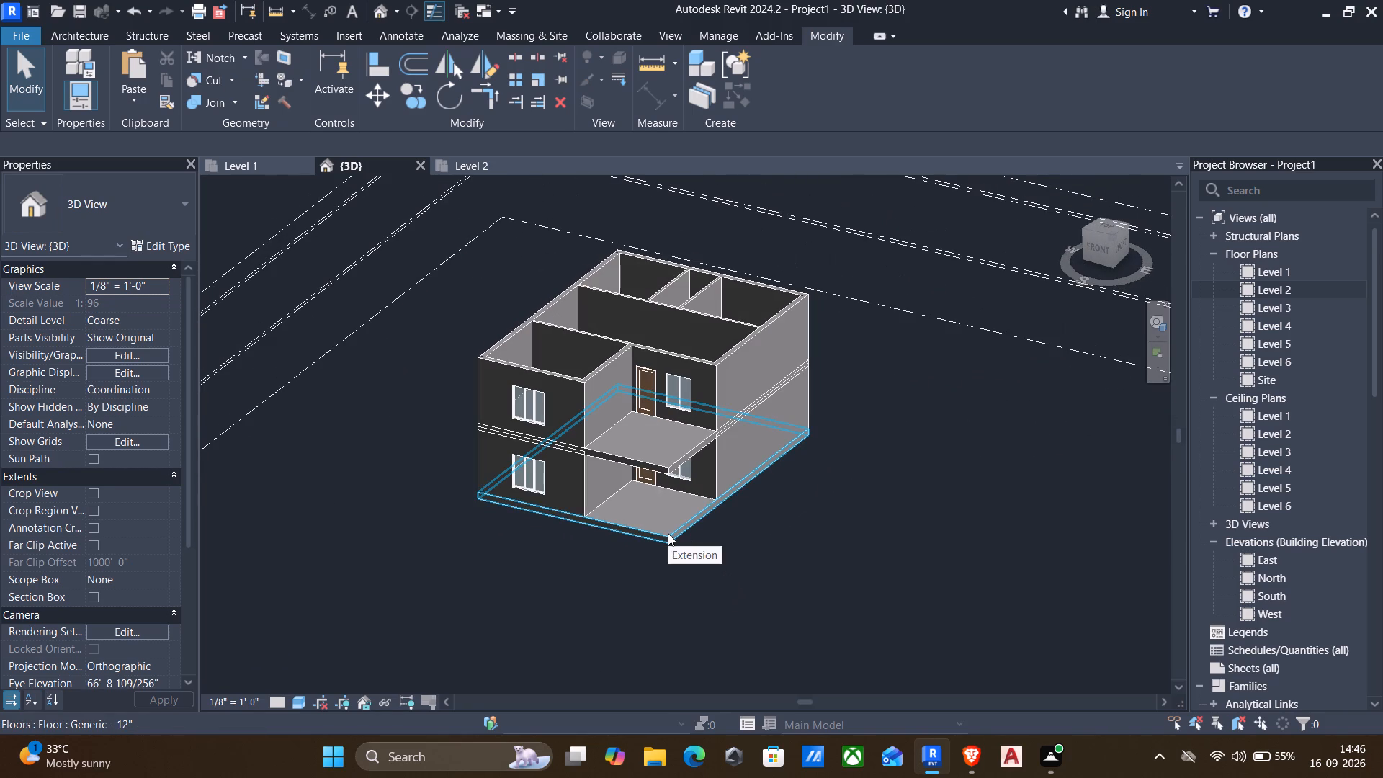
{"action": "left_click", "coordinate": [668, 532]}
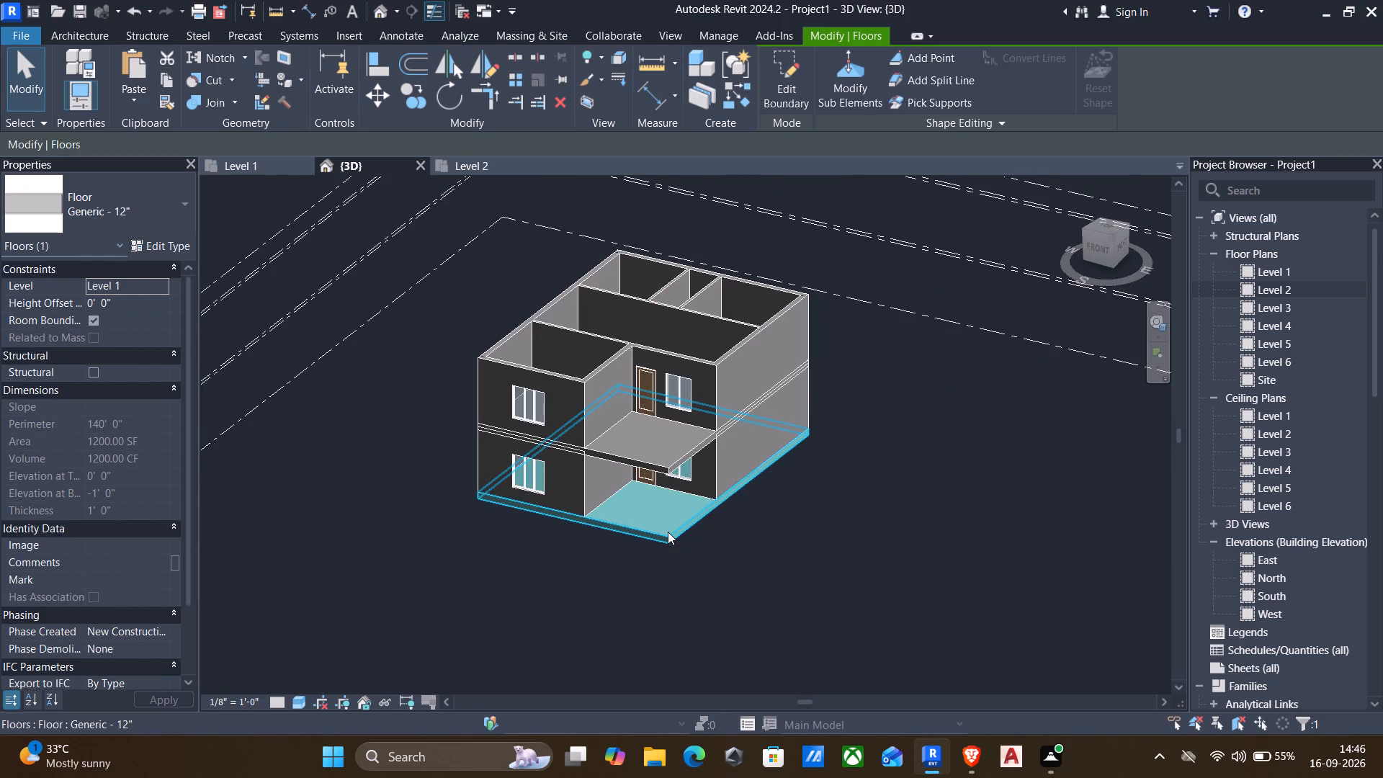
{"action": "left_click", "coordinate": [169, 82]}
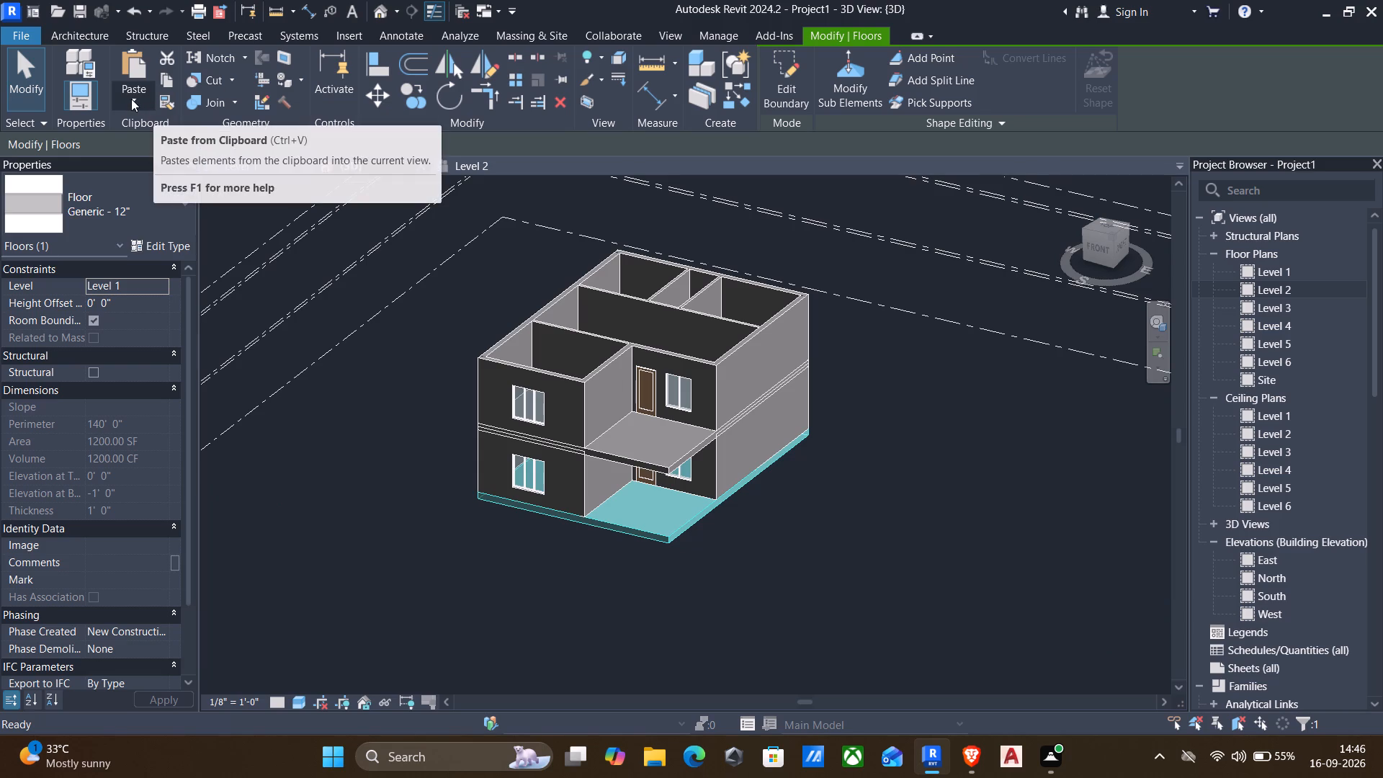
{"action": "left_click", "coordinate": [131, 99]}
{"action": "left_click", "coordinate": [189, 166]}
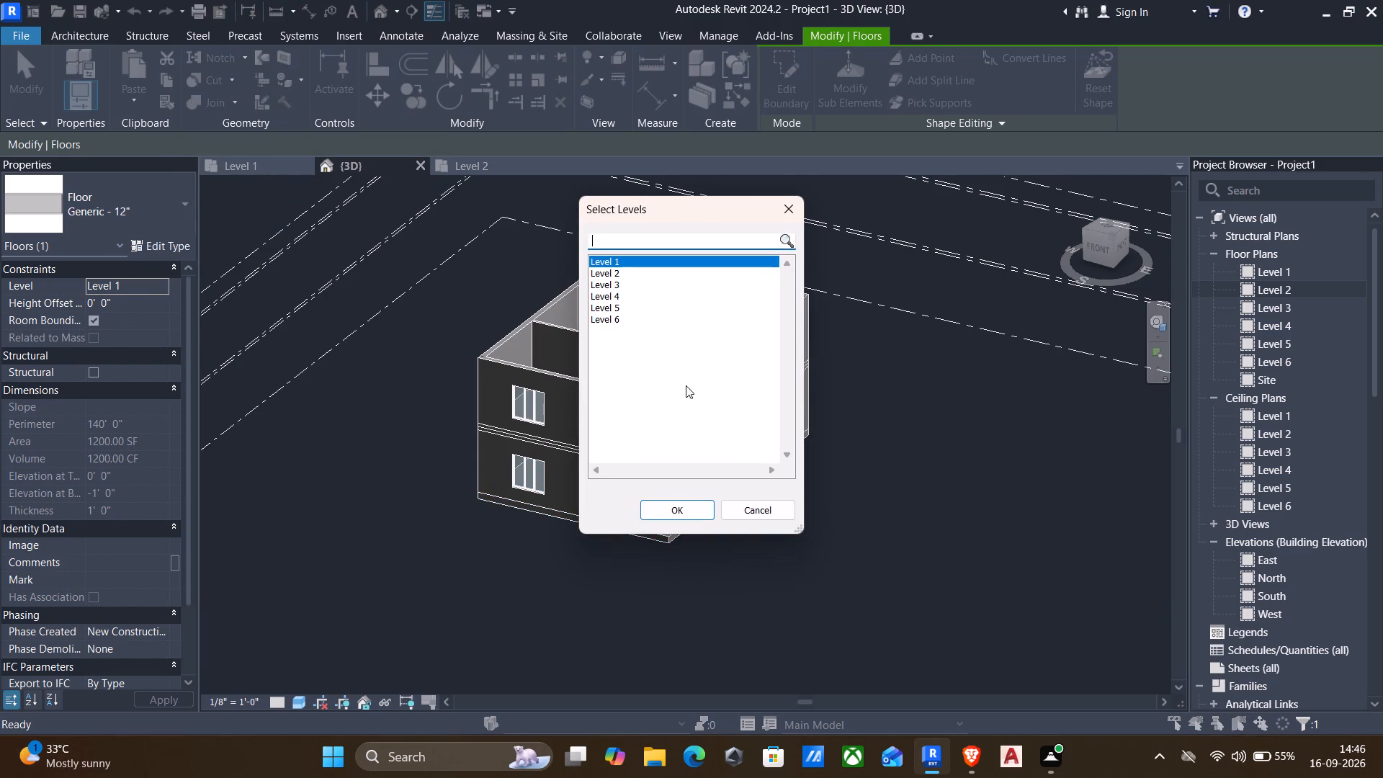
{"action": "left_click", "coordinate": [622, 310]}
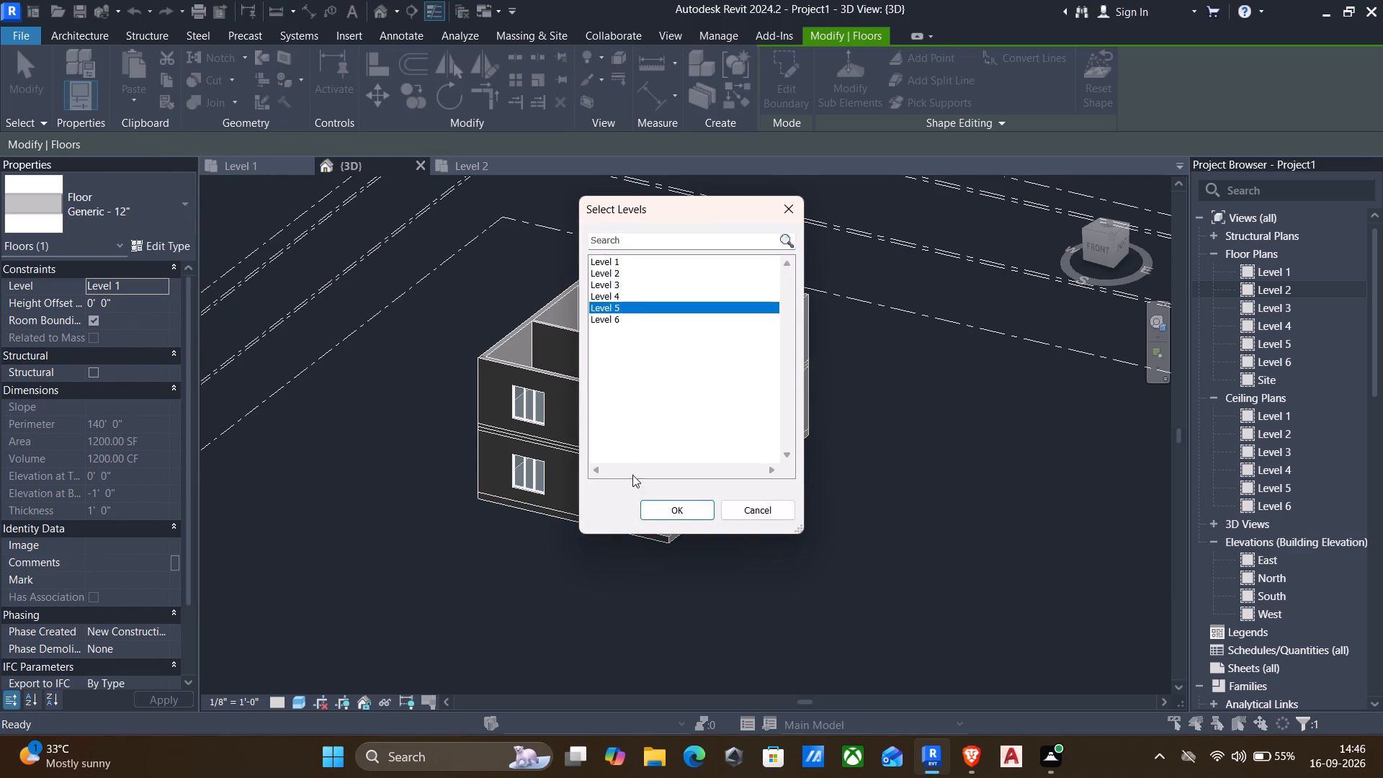
{"action": "left_click", "coordinate": [672, 515]}
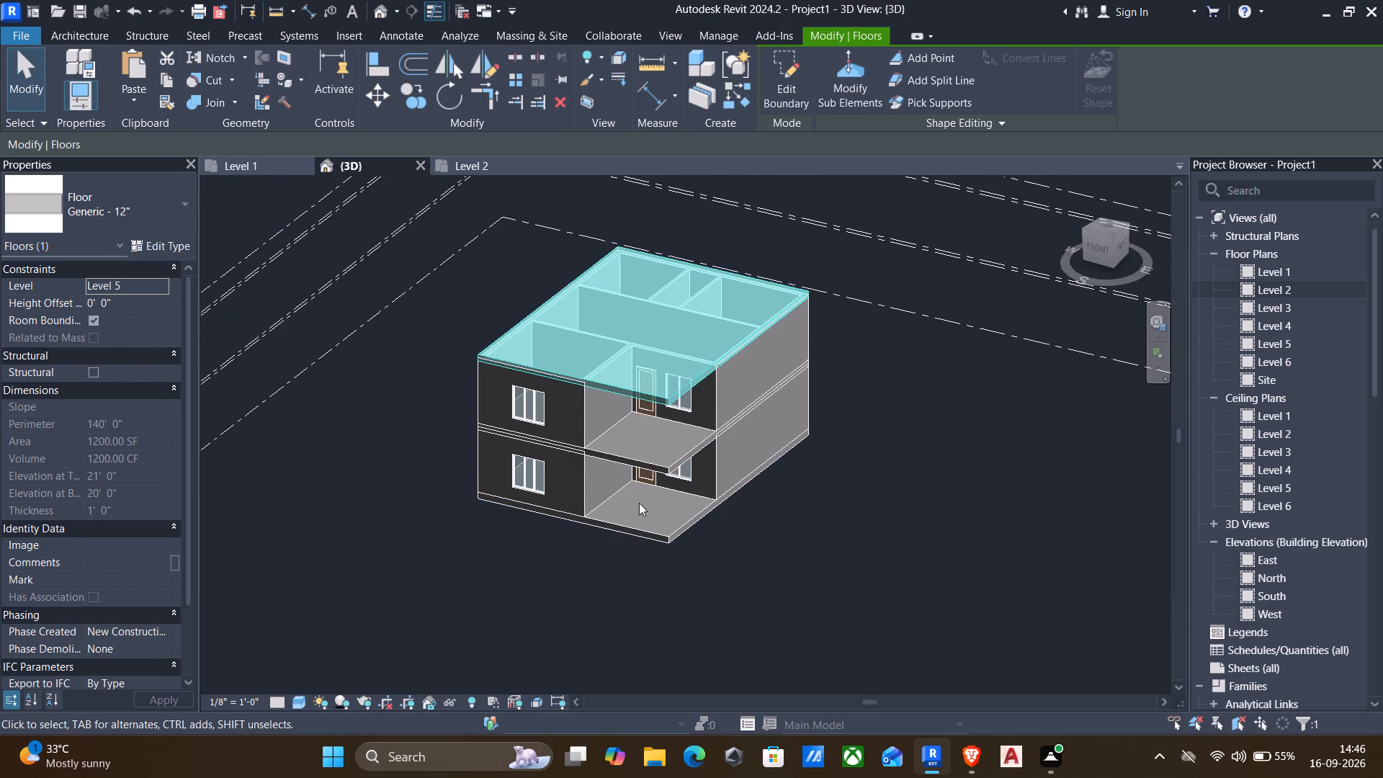
{"action": "key", "text": "Escape"}
Examine the building with its top slab in 3D from several sides and in the South elevation.
{"action": "middle_click_drag", "start_coordinate": [497, 411], "coordinate": [630, 312], "text": "shift"}
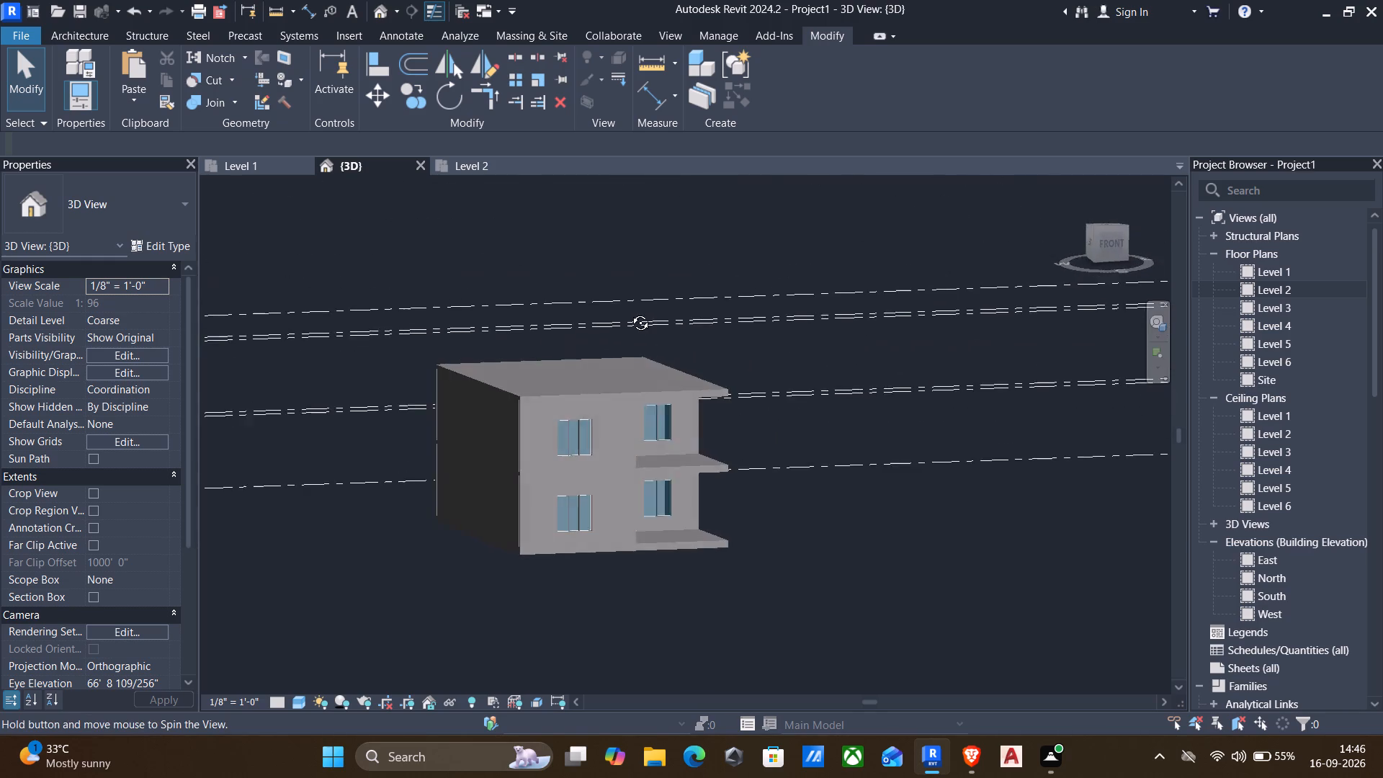
{"action": "middle_click_drag", "start_coordinate": [630, 312], "coordinate": [465, 359], "text": "shift"}
{"action": "scroll", "coordinate": [465, 359], "scroll_direction": "up", "scroll_amount": 1, "text": "shift"}
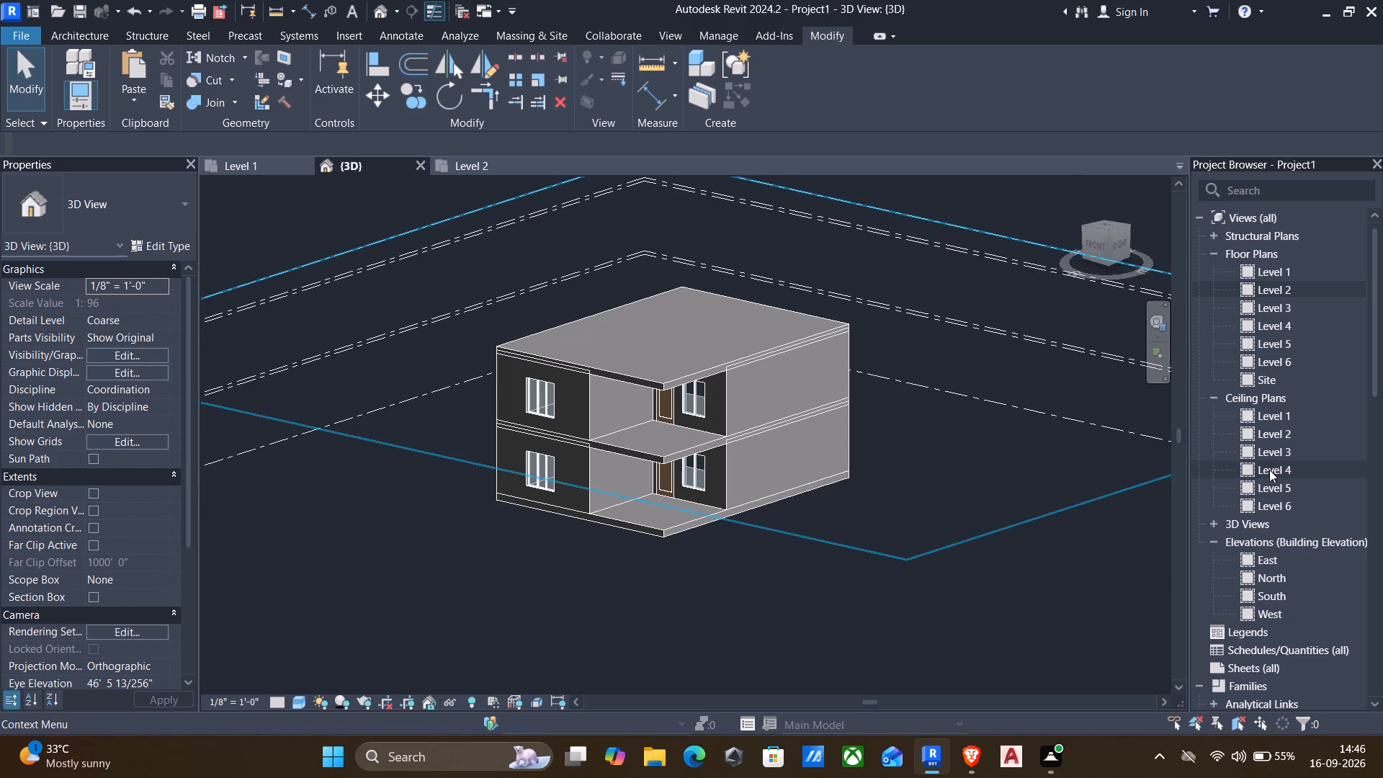
{"action": "scroll", "coordinate": [1256, 553], "scroll_direction": "down", "scroll_amount": 1}
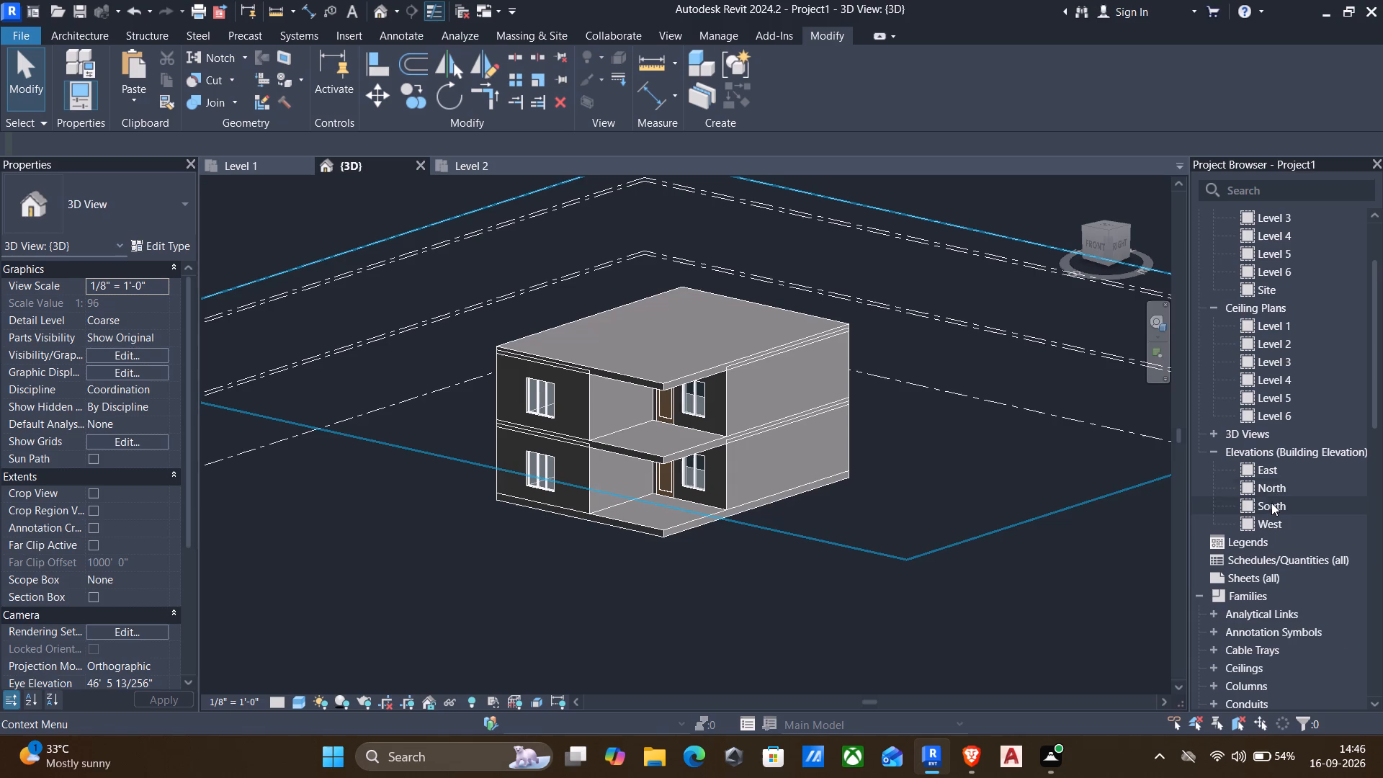
{"action": "double_click", "coordinate": [1271, 504]}
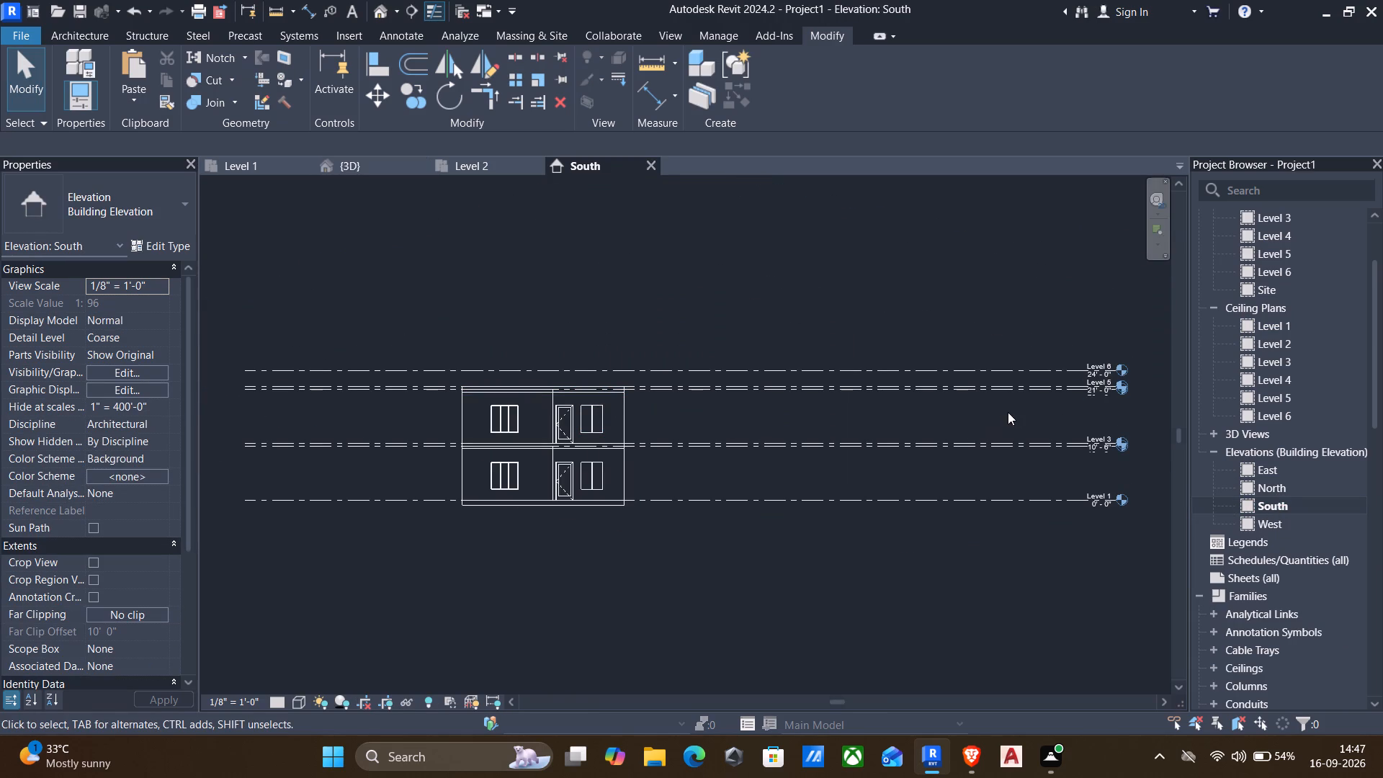
Set the Level 6 floor plan's underlay base level to Level 5.
{"action": "double_click", "coordinate": [1274, 274]}
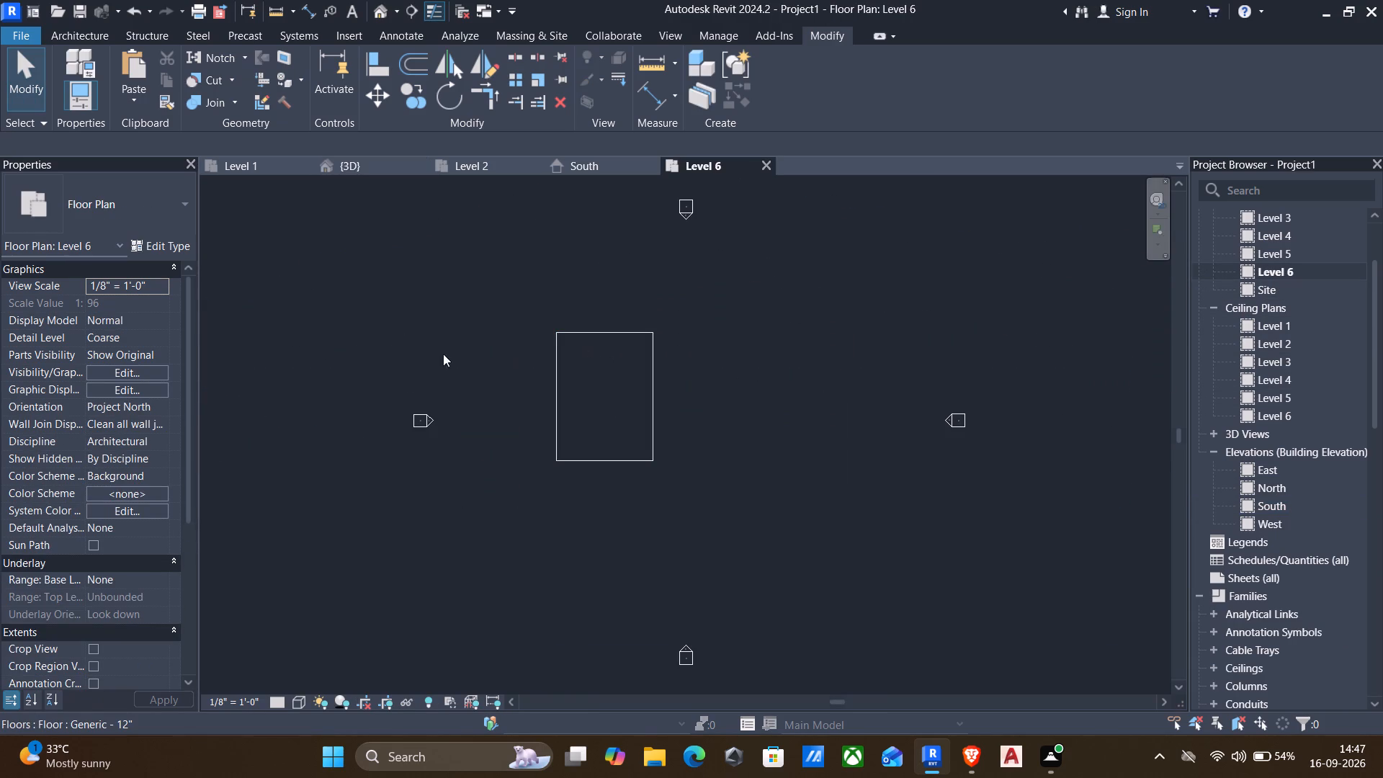
{"action": "scroll", "coordinate": [32, 567], "scroll_direction": "down", "scroll_amount": 1}
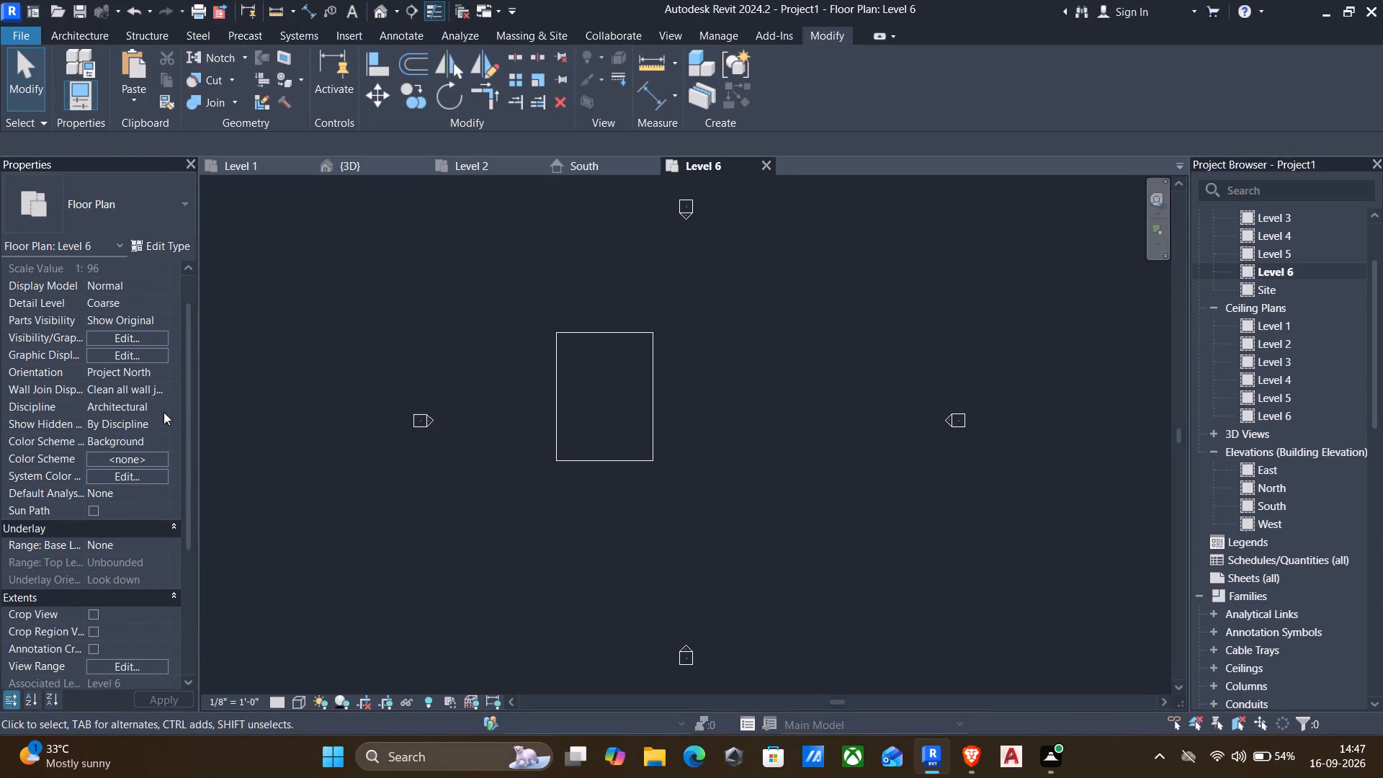
{"action": "scroll", "coordinate": [177, 409], "scroll_direction": "up", "scroll_amount": 2}
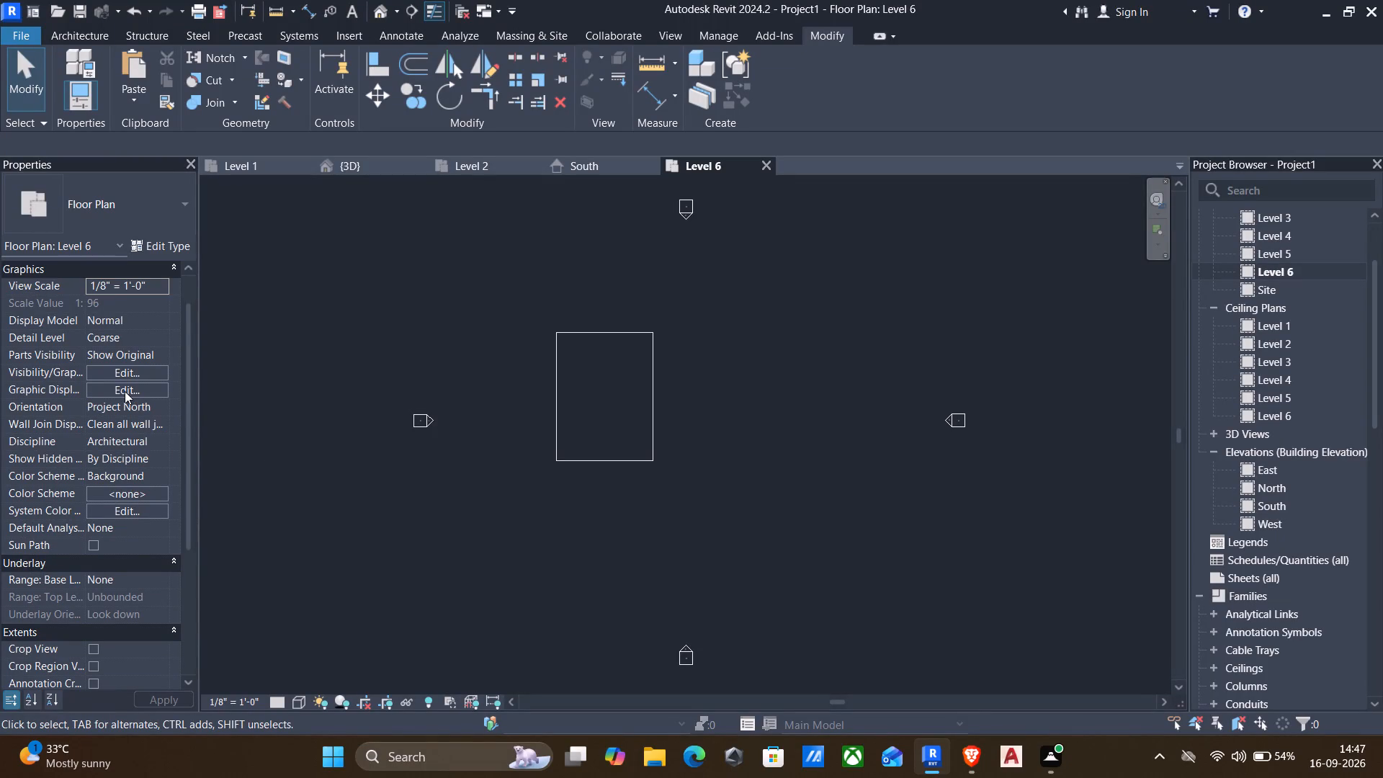
{"action": "scroll", "coordinate": [125, 391], "scroll_direction": "down", "scroll_amount": 1}
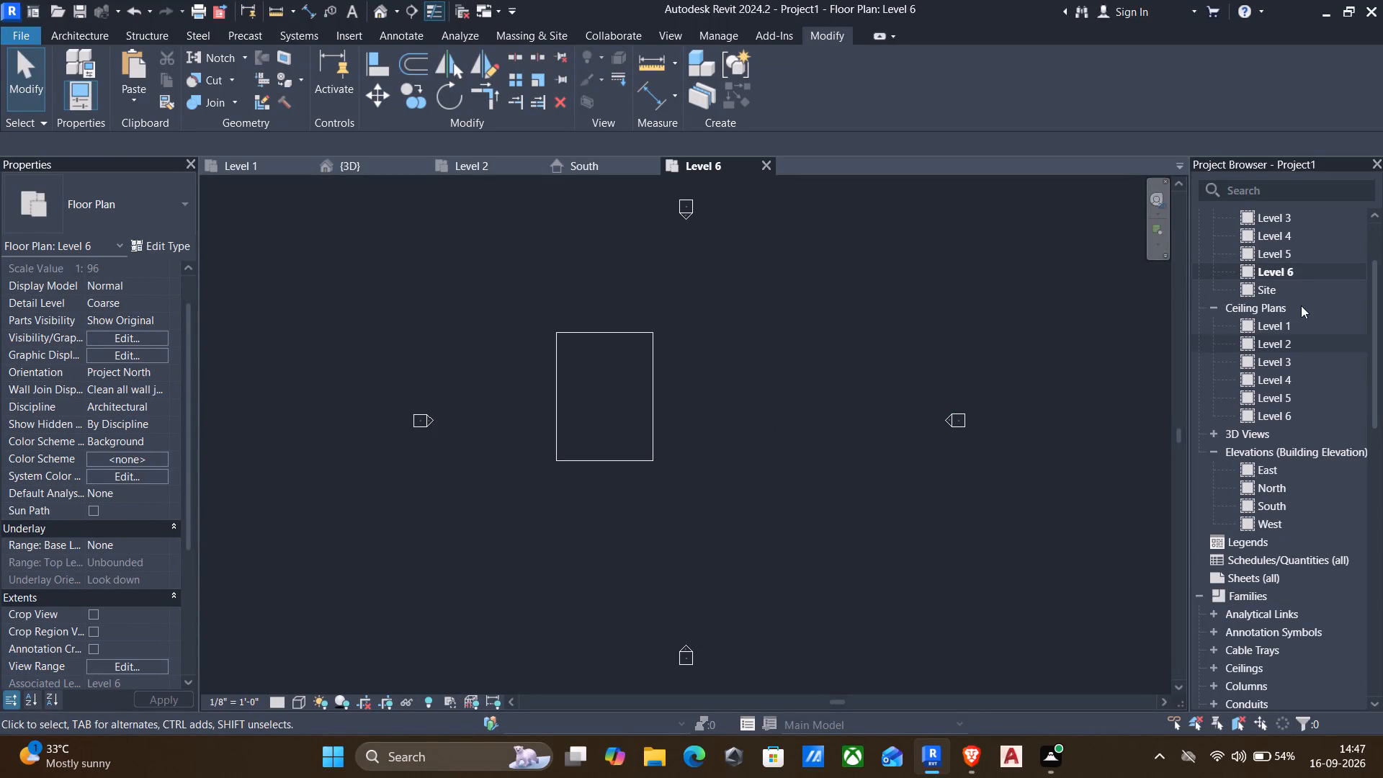
{"action": "double_click", "coordinate": [1271, 249]}
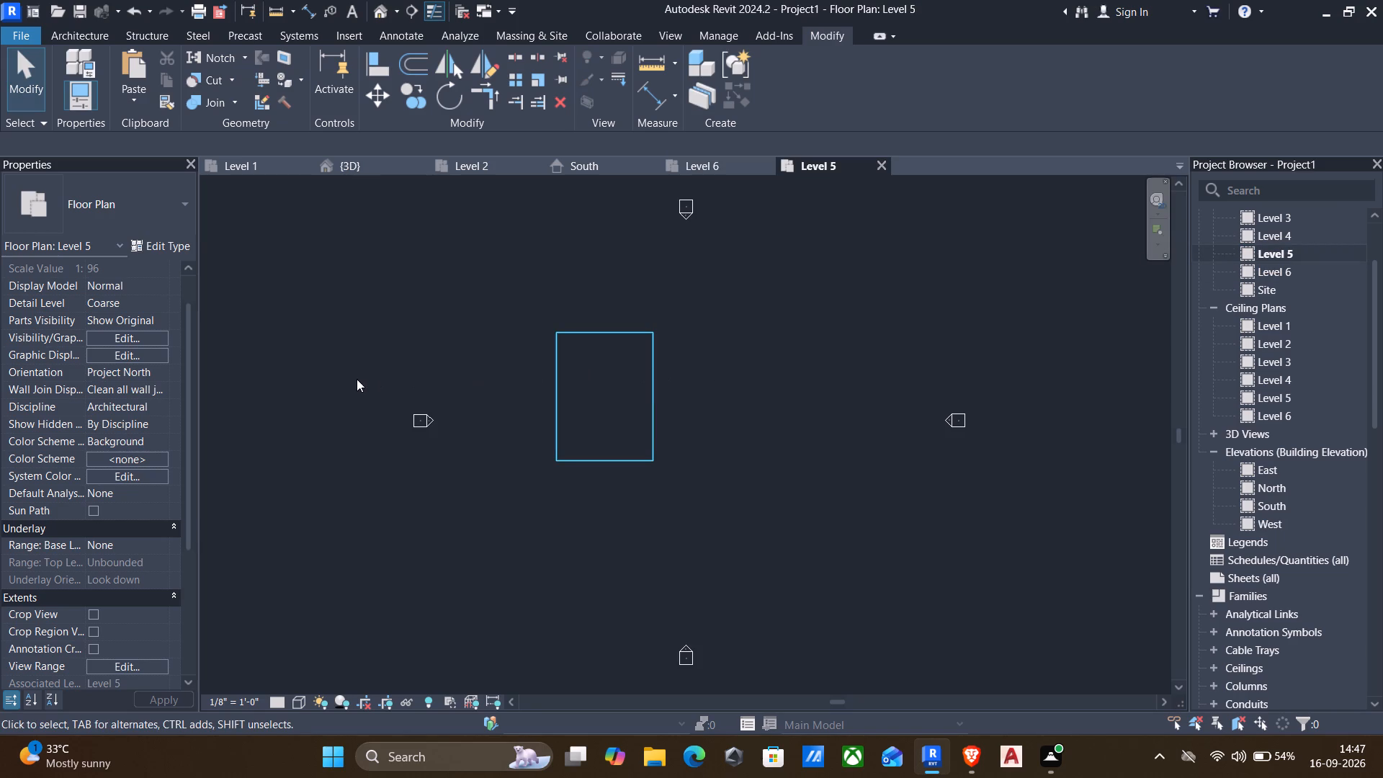
{"action": "left_click", "coordinate": [120, 547]}
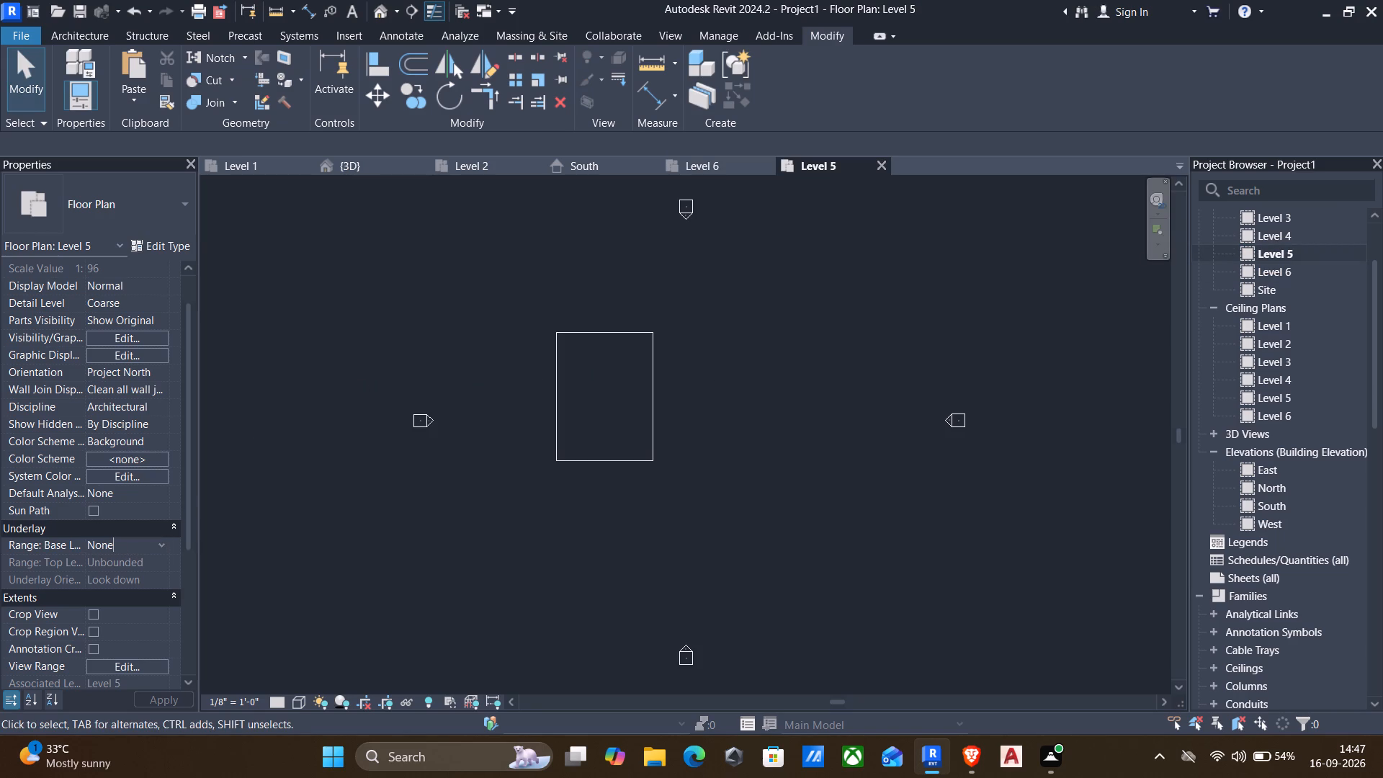
{"action": "left_click", "coordinate": [164, 542]}
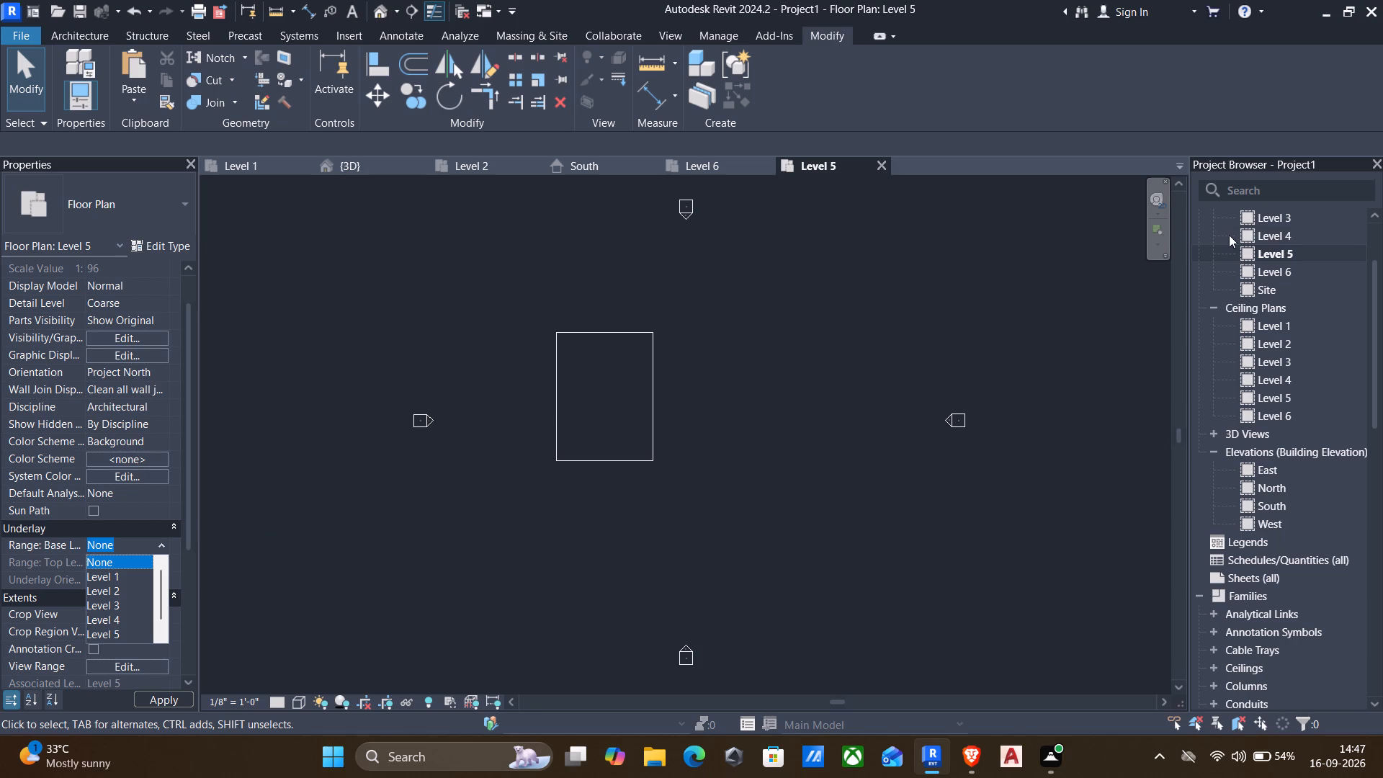
{"action": "double_click", "coordinate": [1289, 266]}
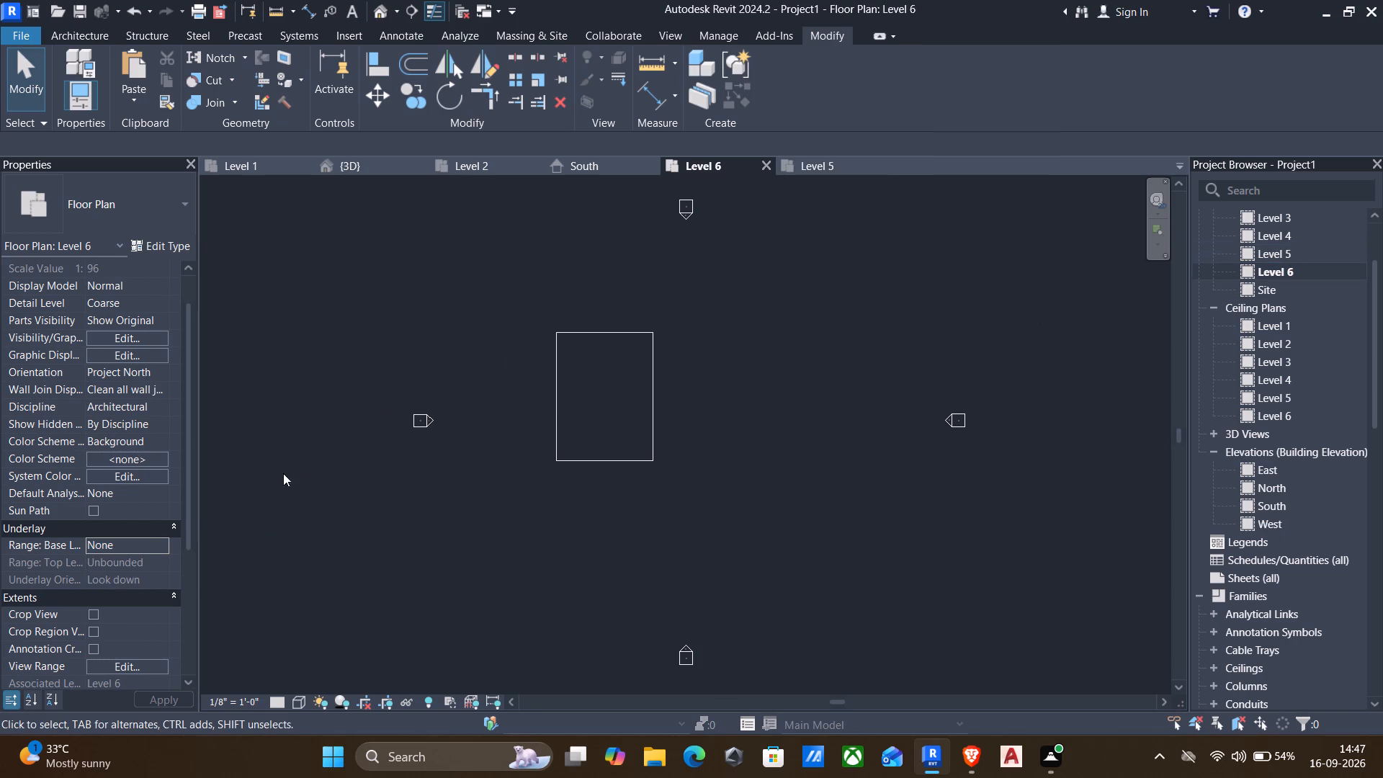
{"action": "left_click", "coordinate": [123, 542]}
{"action": "left_click", "coordinate": [158, 543]}
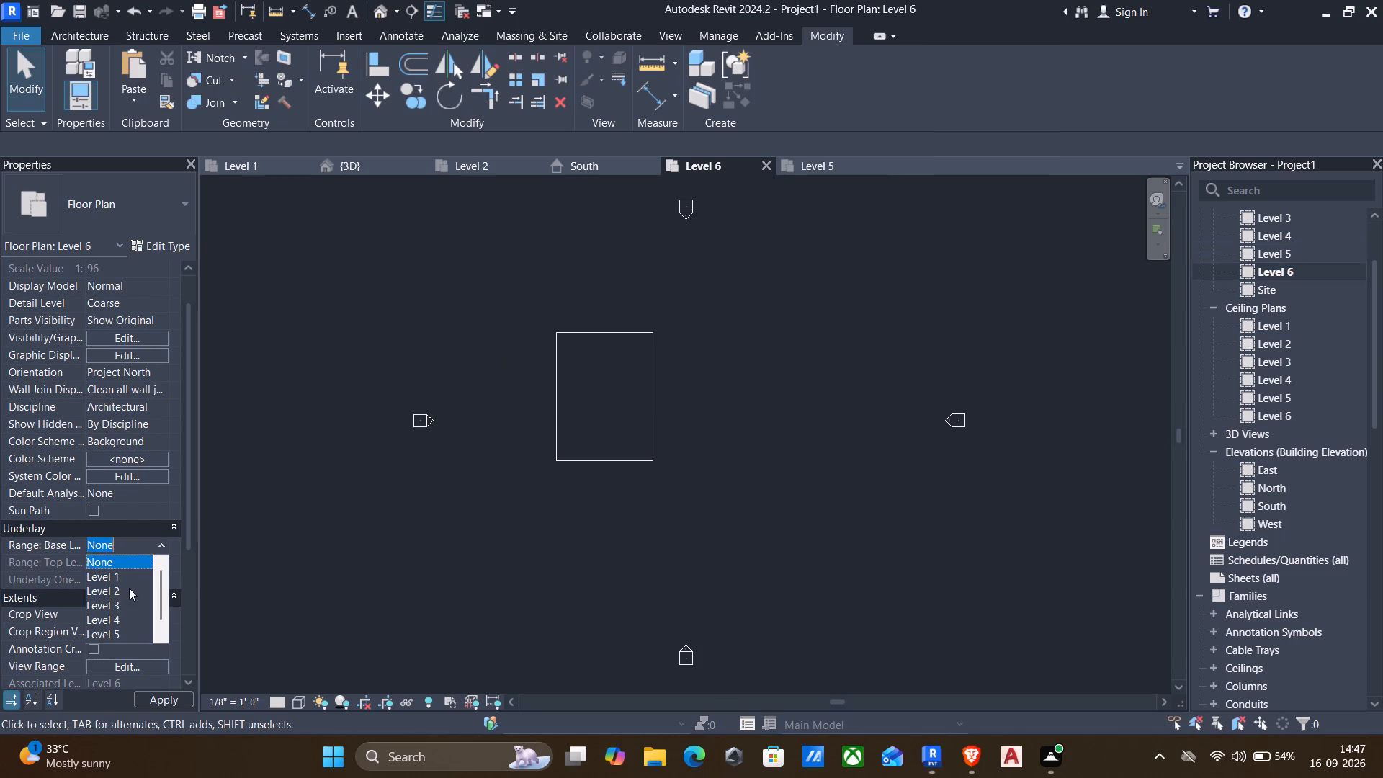
{"action": "left_click", "coordinate": [88, 630]}
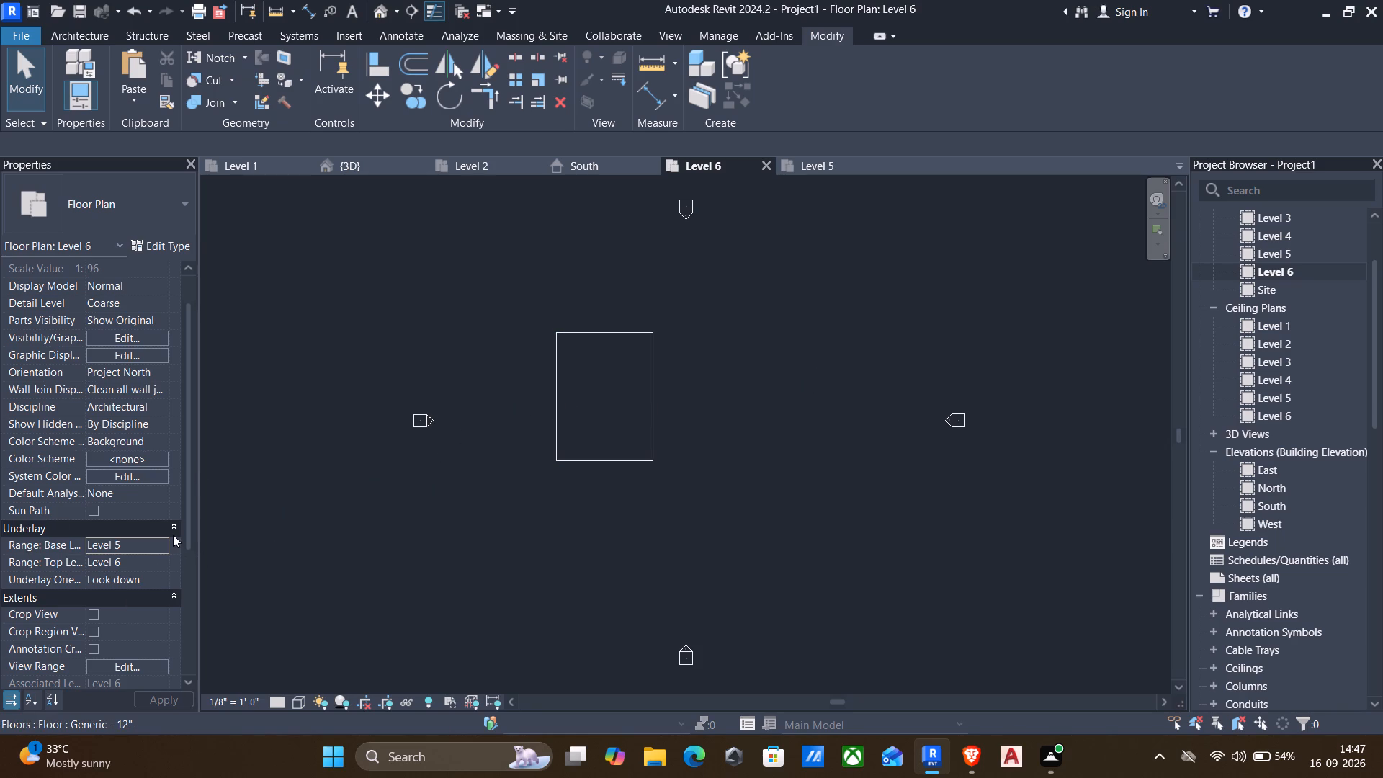
{"action": "left_click", "coordinate": [568, 492]}
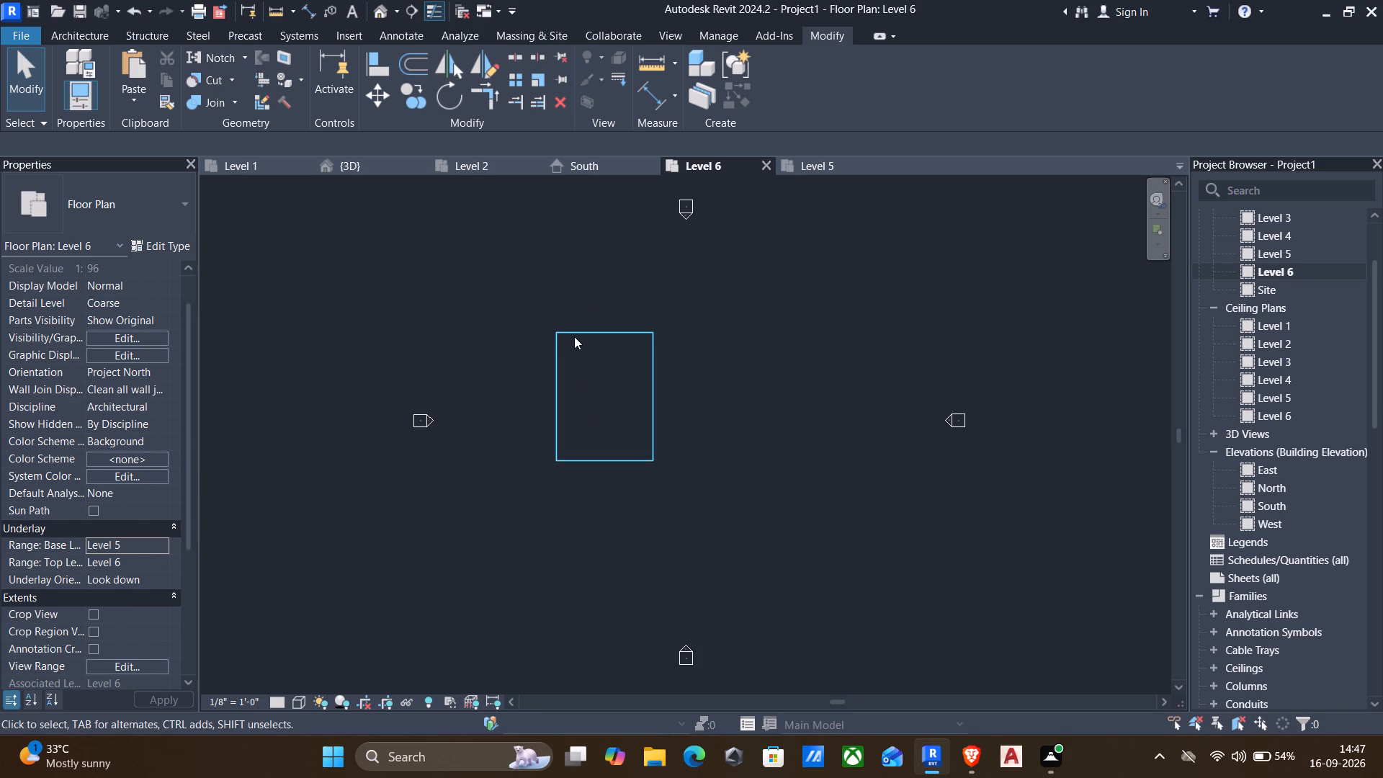
Start the Wall command on the Level 6 plan with the basic wall type 4.5" INNER WALL.
{"action": "scroll", "coordinate": [573, 341], "scroll_direction": "up", "scroll_amount": 2}
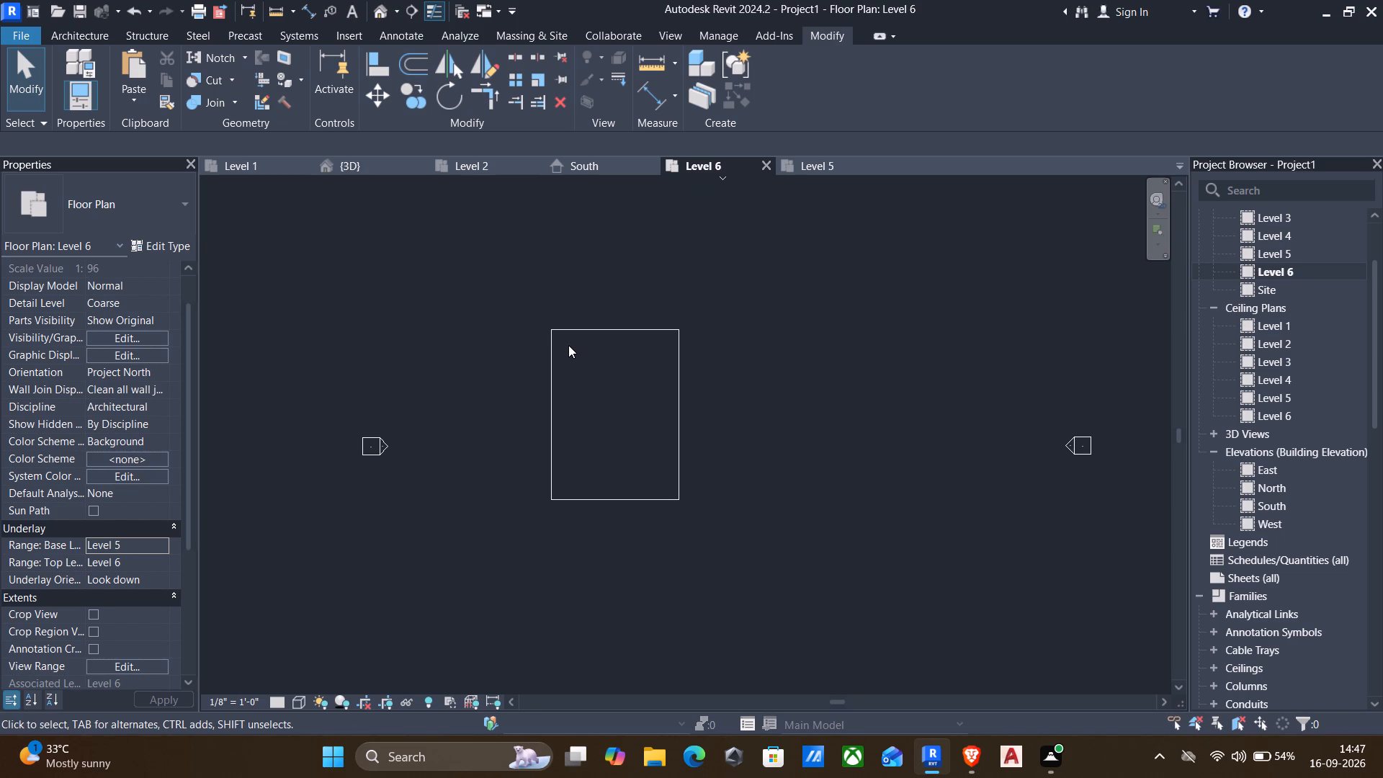
{"action": "scroll", "coordinate": [527, 341], "scroll_direction": "up", "scroll_amount": 2}
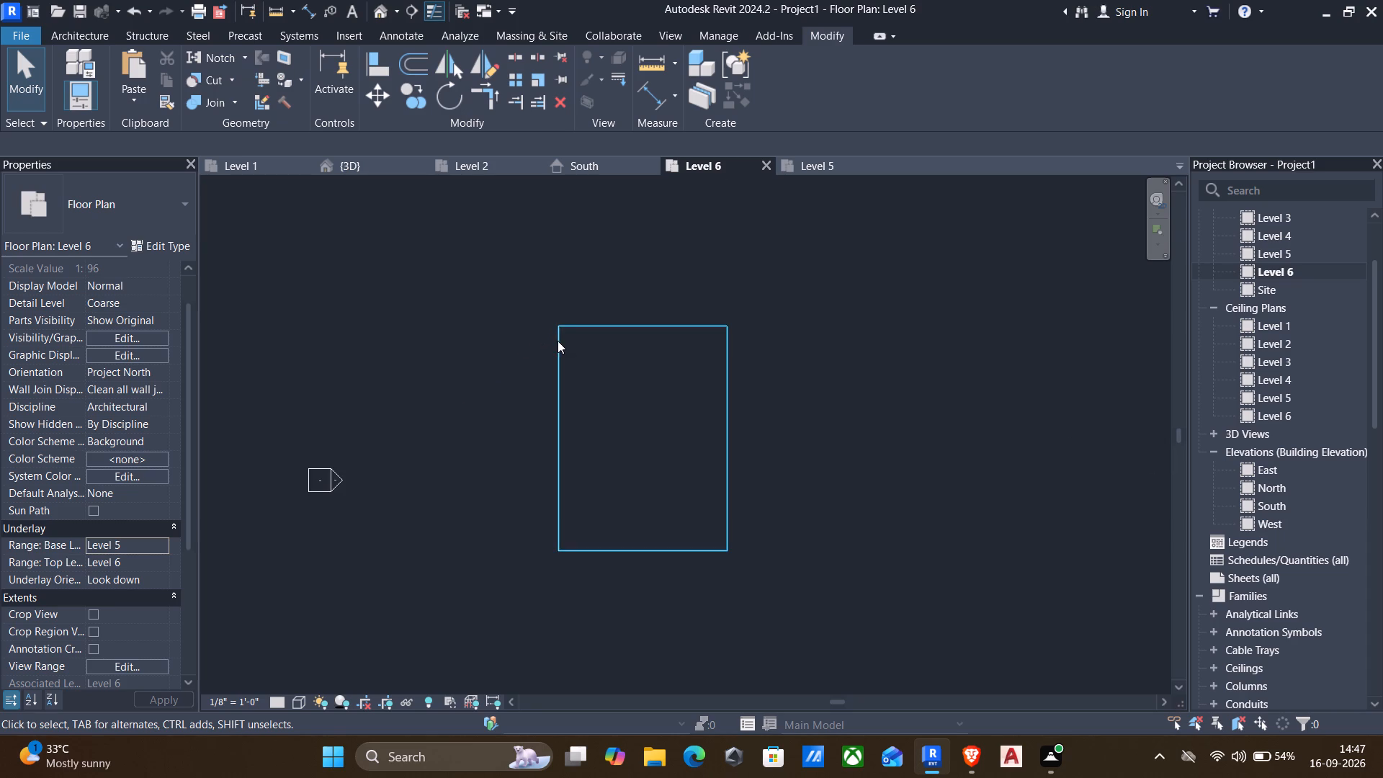
{"action": "scroll", "coordinate": [558, 334], "scroll_direction": "up", "scroll_amount": 3}
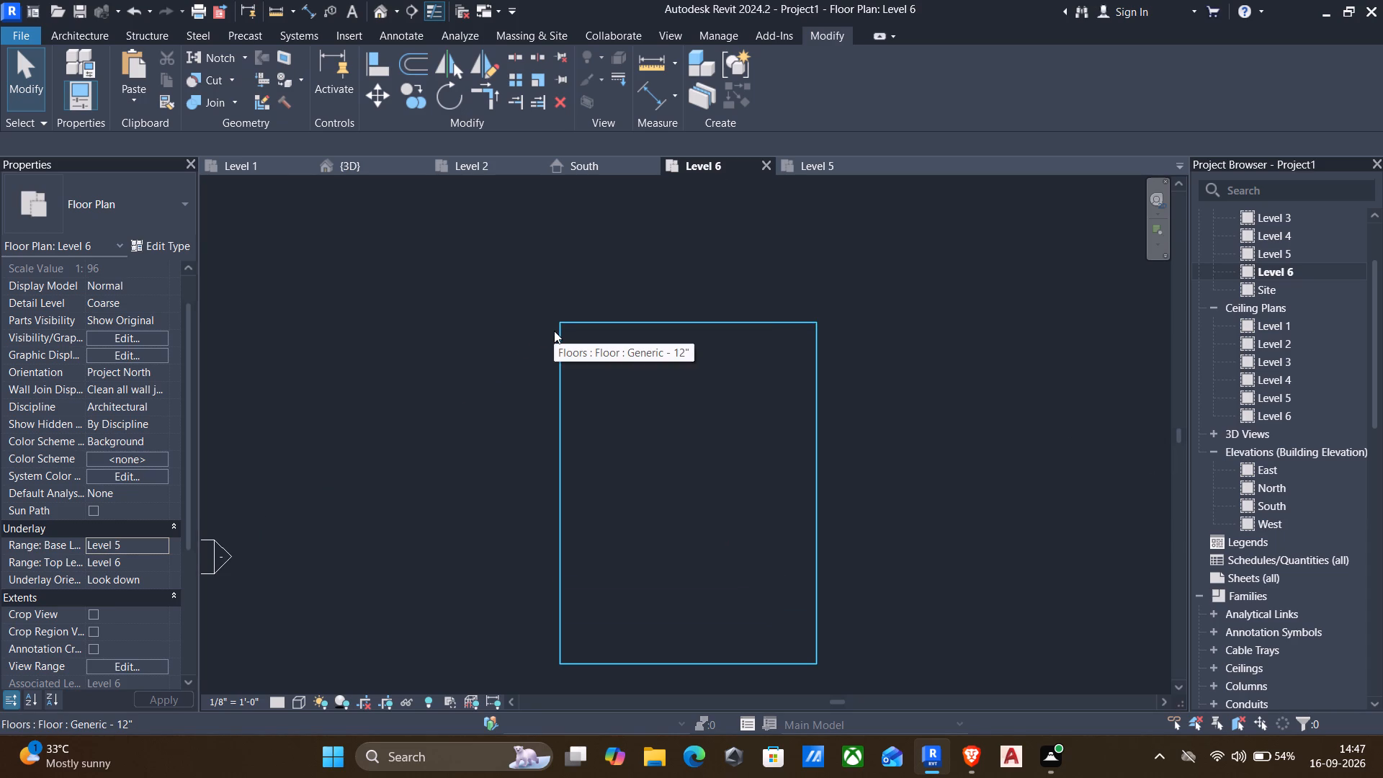
{"action": "type", "text": "wa"}
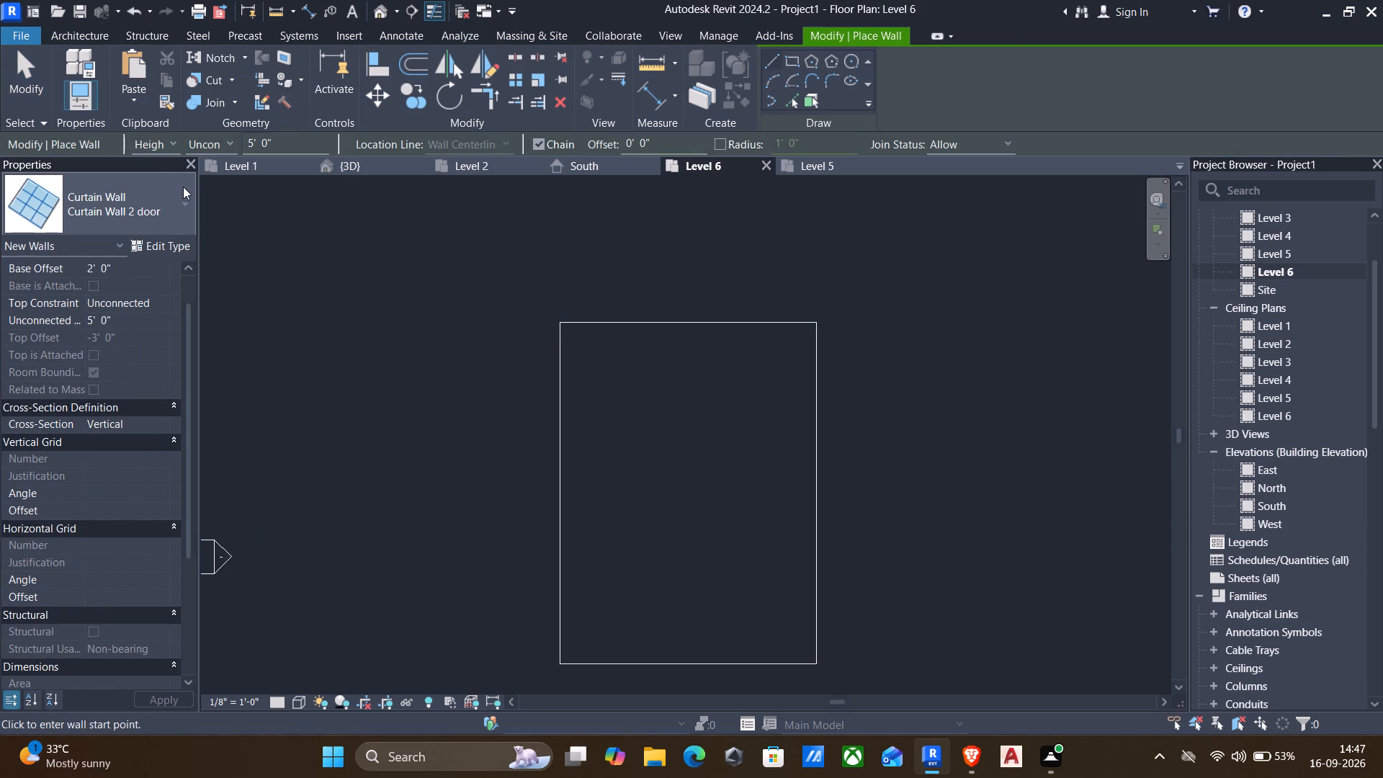
{"action": "left_click", "coordinate": [184, 210]}
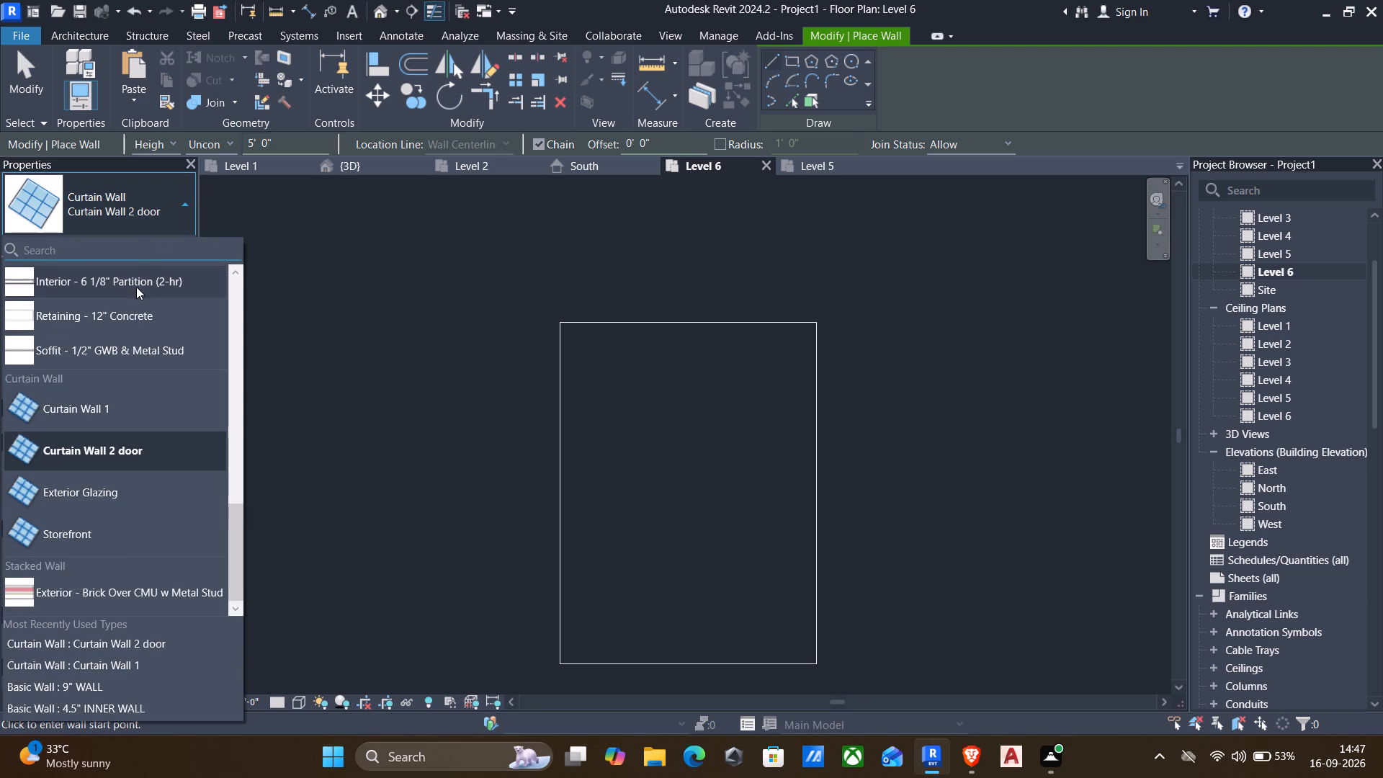
{"action": "scroll", "coordinate": [135, 295], "scroll_direction": "up", "scroll_amount": 1}
{"action": "left_click", "coordinate": [127, 197]}
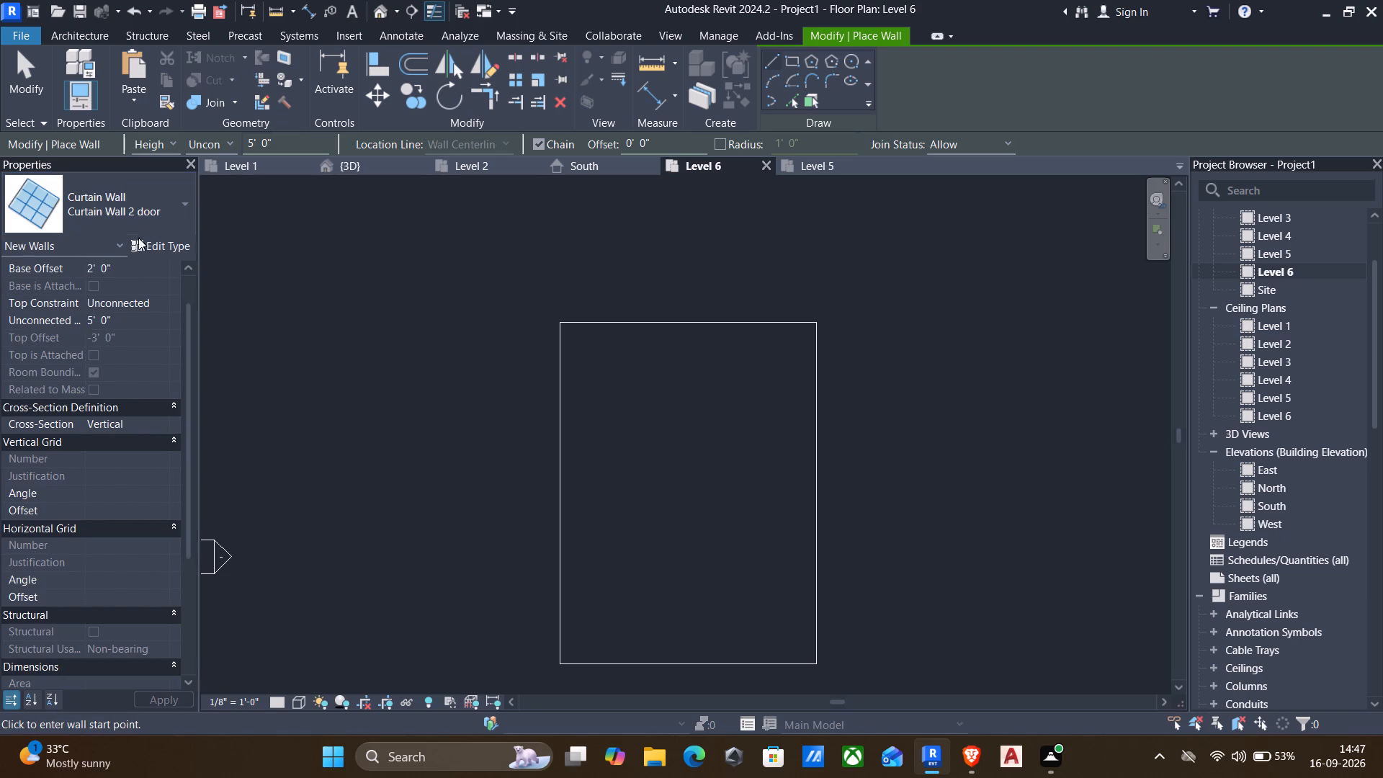
{"action": "left_click", "coordinate": [175, 205]}
{"action": "scroll", "coordinate": [127, 321], "scroll_direction": "up", "scroll_amount": 13}
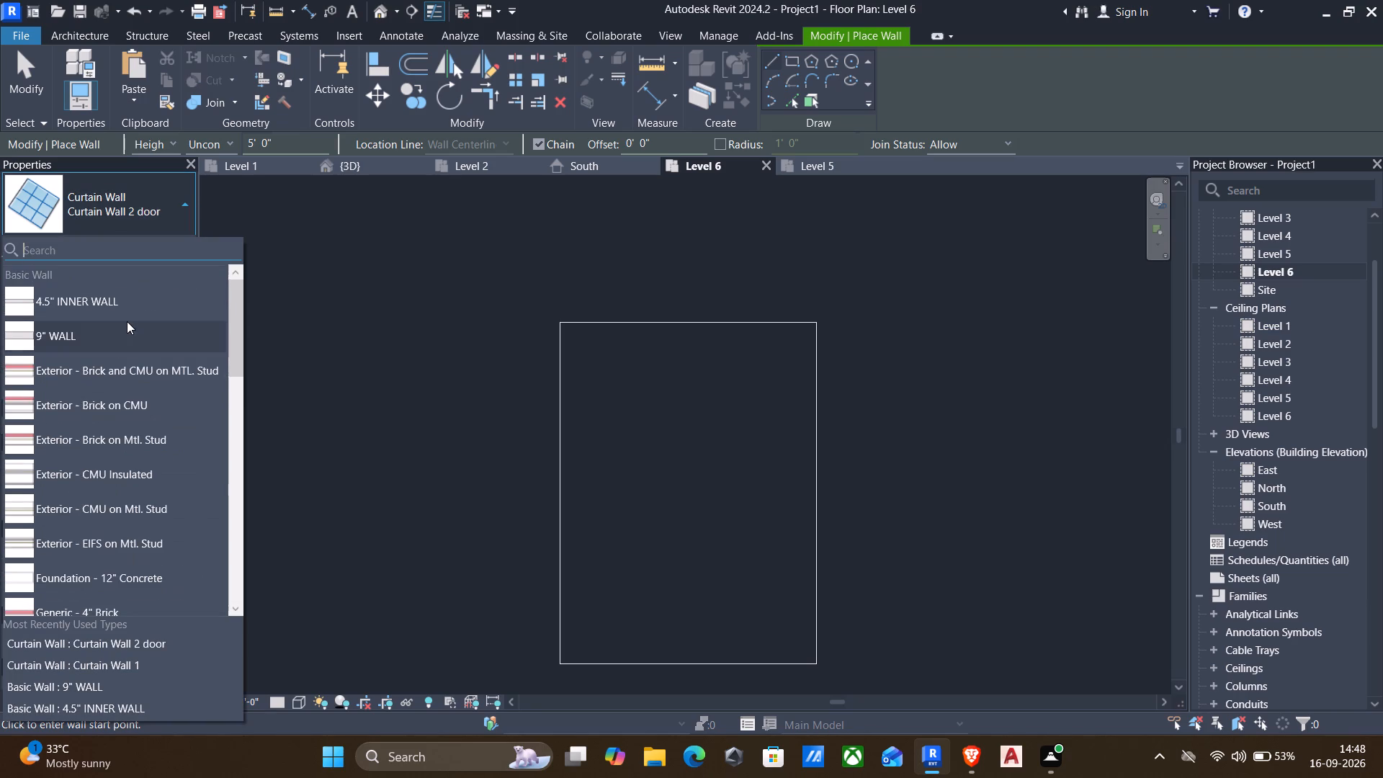
{"action": "left_click", "coordinate": [103, 305]}
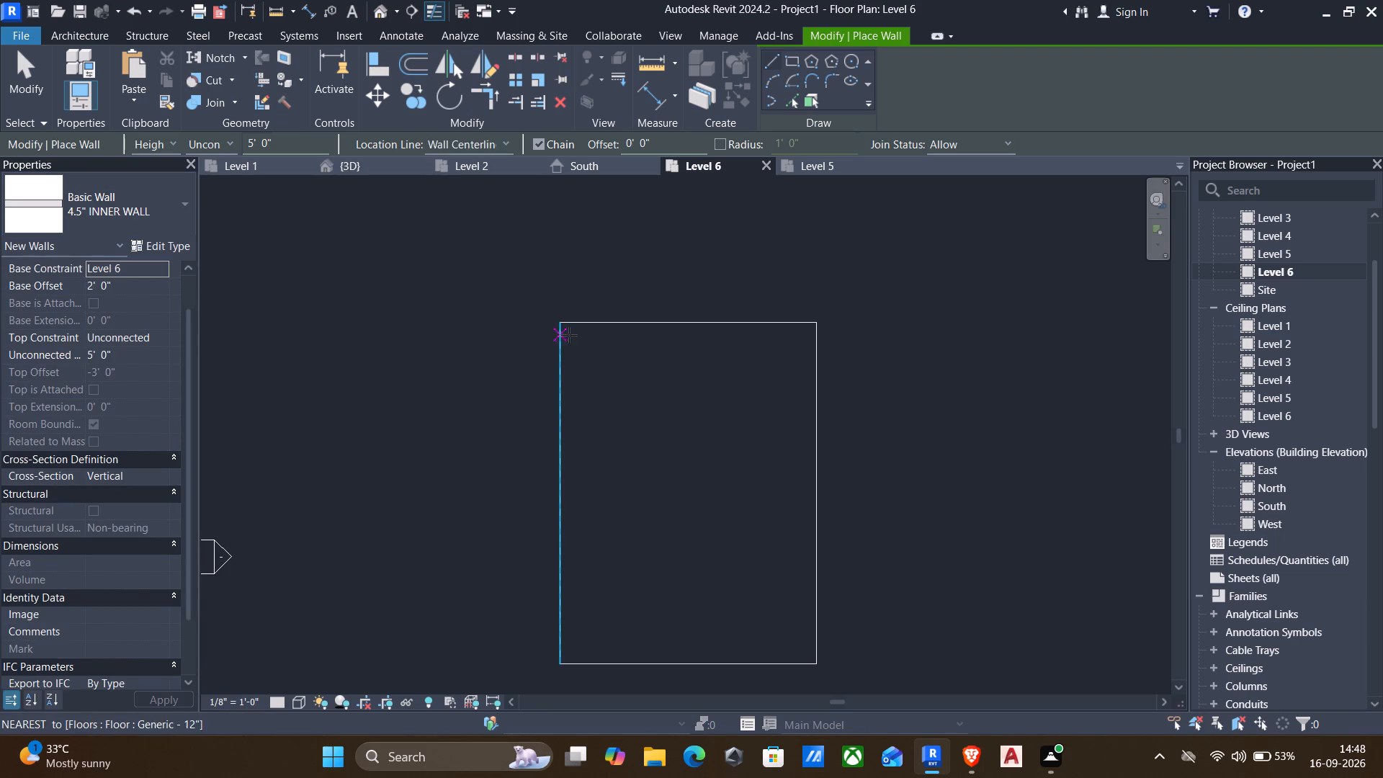
{"action": "left_click", "coordinate": [508, 141]}
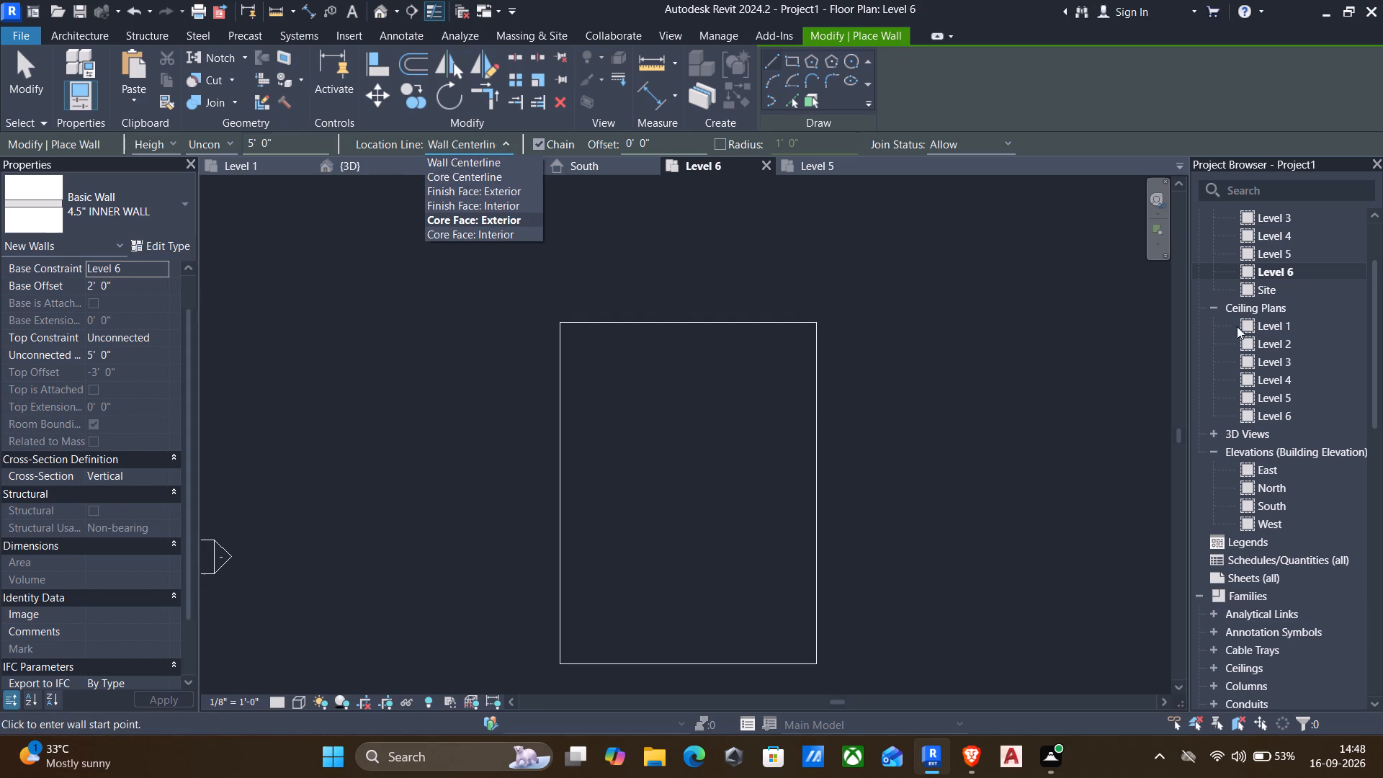
Set the Level 5 floor plan's underlay base level to Level 4.
{"action": "double_click", "coordinate": [1291, 253]}
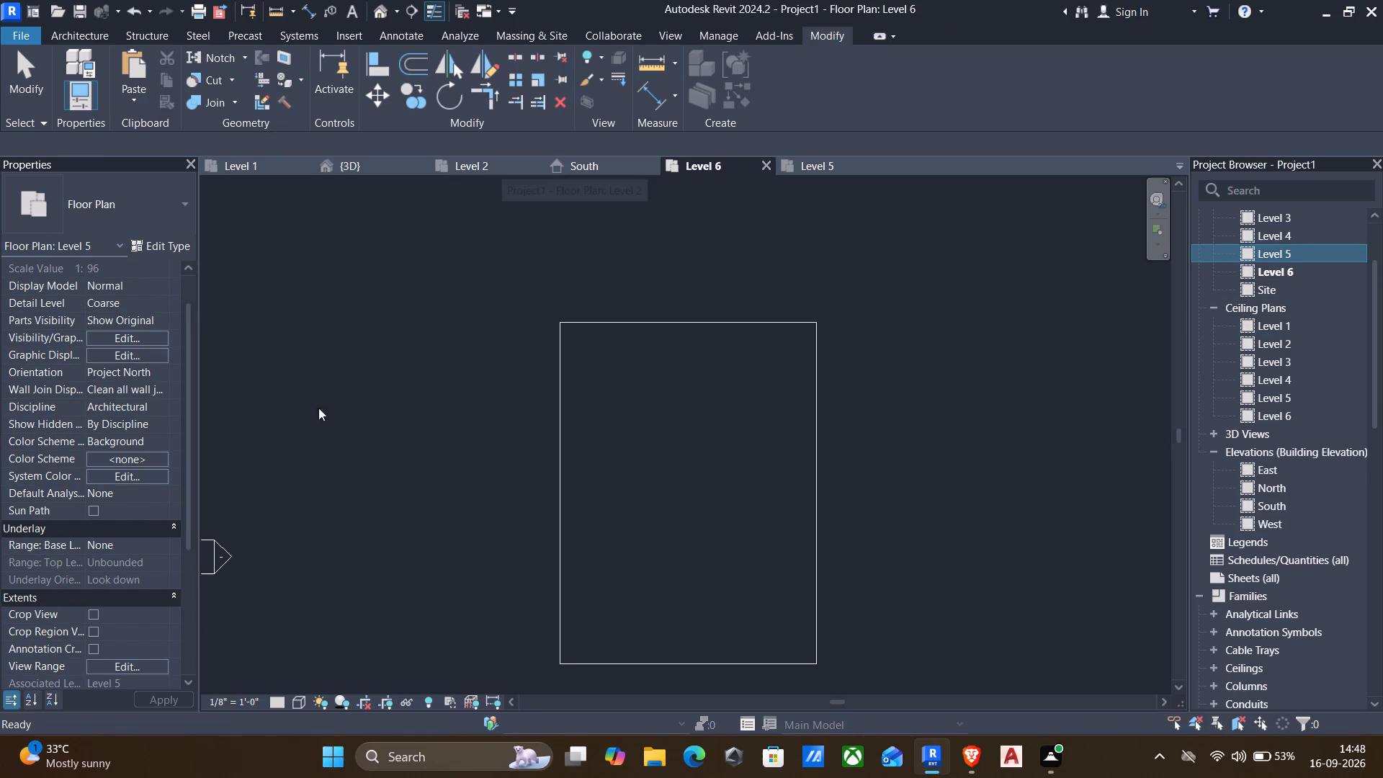
{"action": "left_click", "coordinate": [151, 545]}
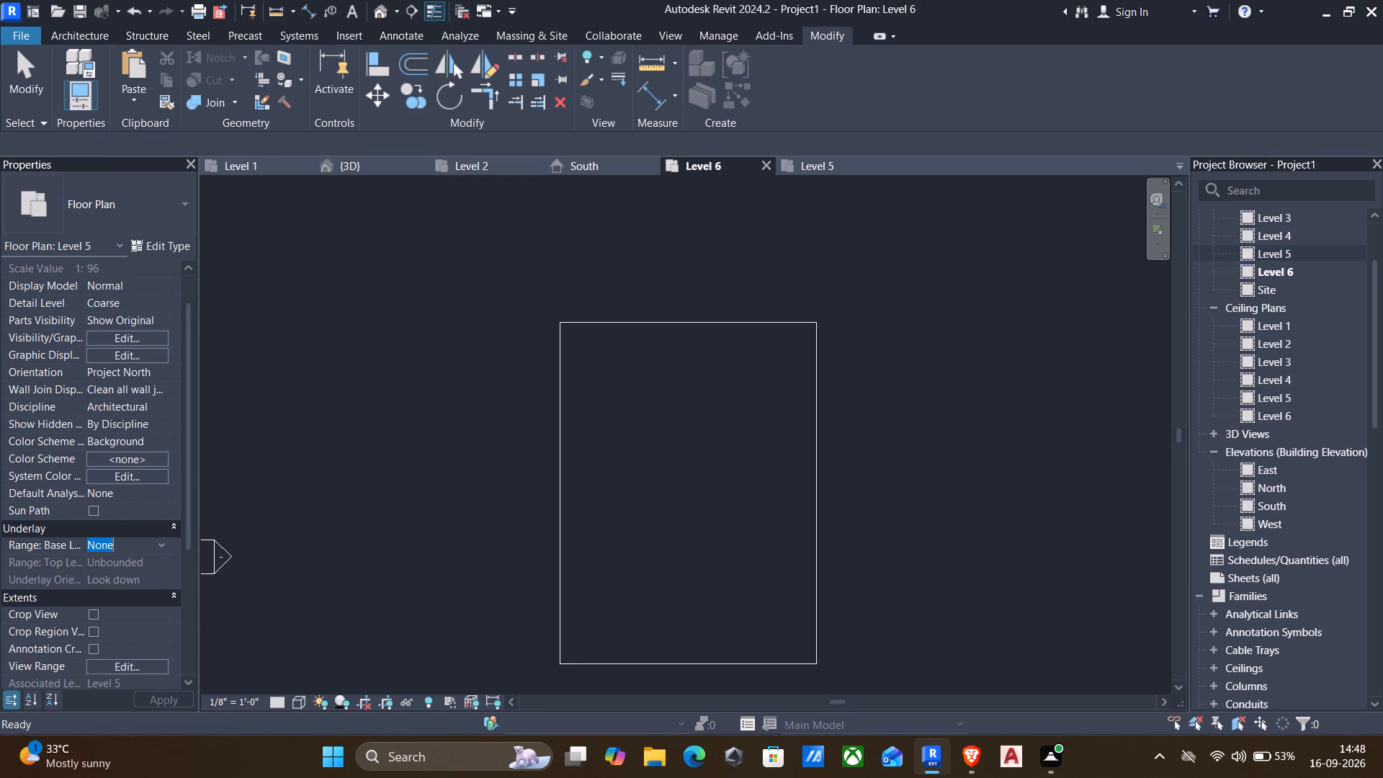
{"action": "left_click", "coordinate": [158, 544]}
{"action": "left_click", "coordinate": [101, 617]}
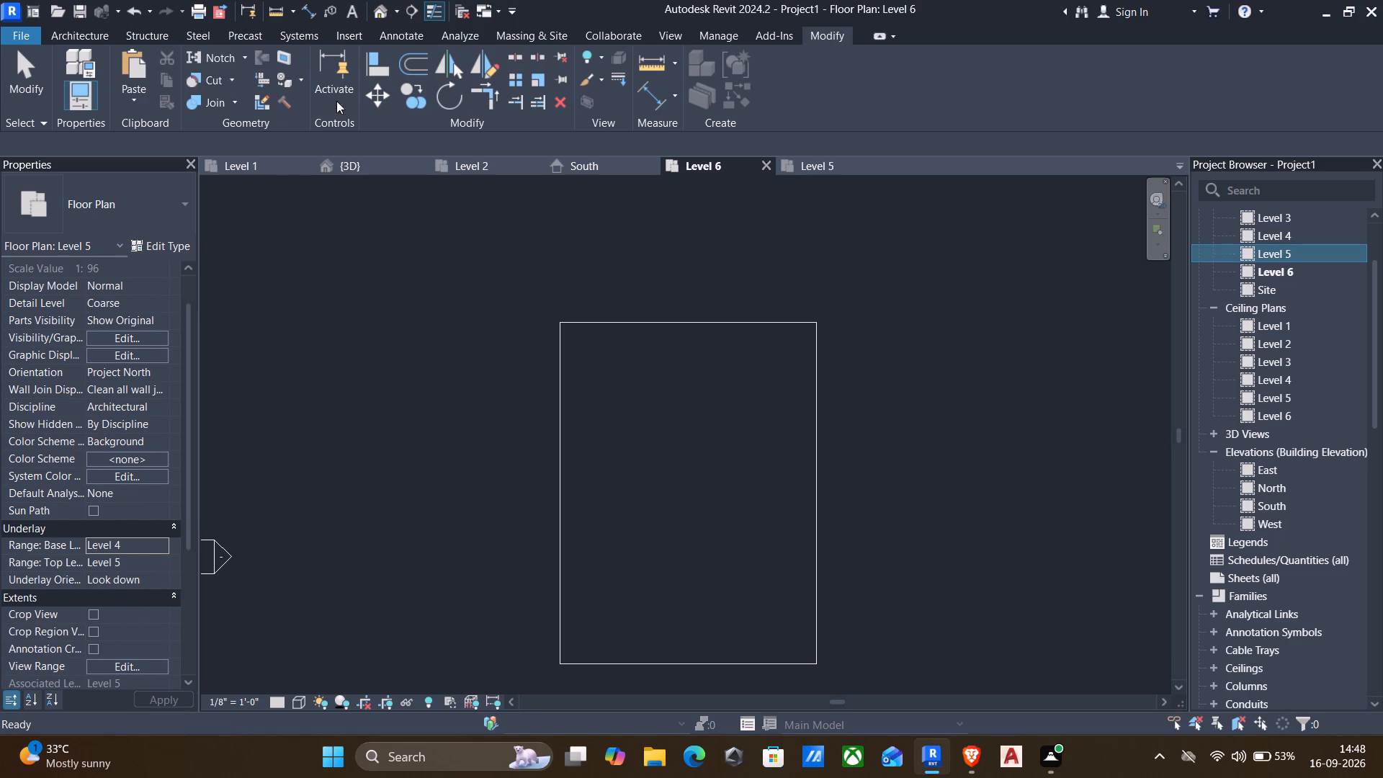
Restart the Wall command on the Level 6 plan and set the location line to Finish Face: Exterior.
{"action": "type", "text": "wa"}
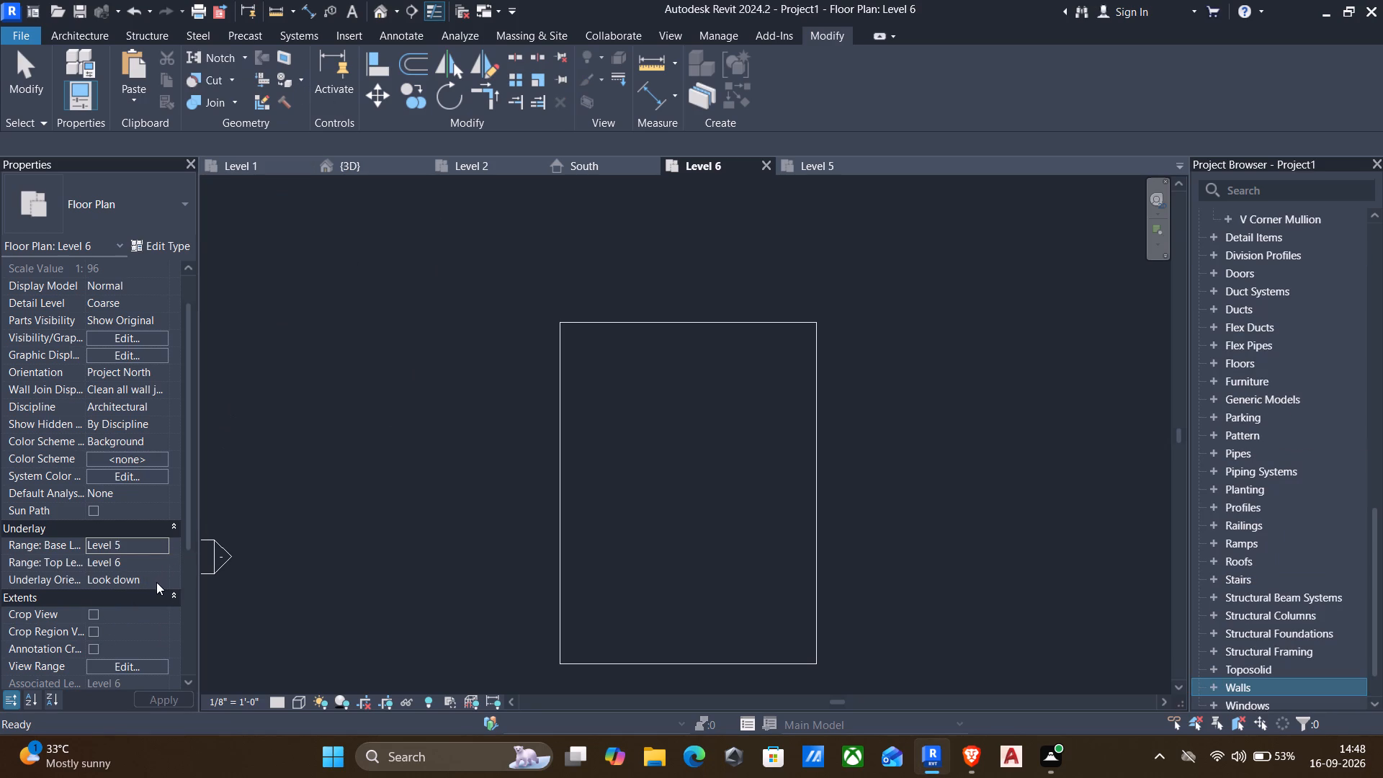
{"action": "left_click", "coordinate": [156, 582]}
{"action": "left_click", "coordinate": [156, 582]}
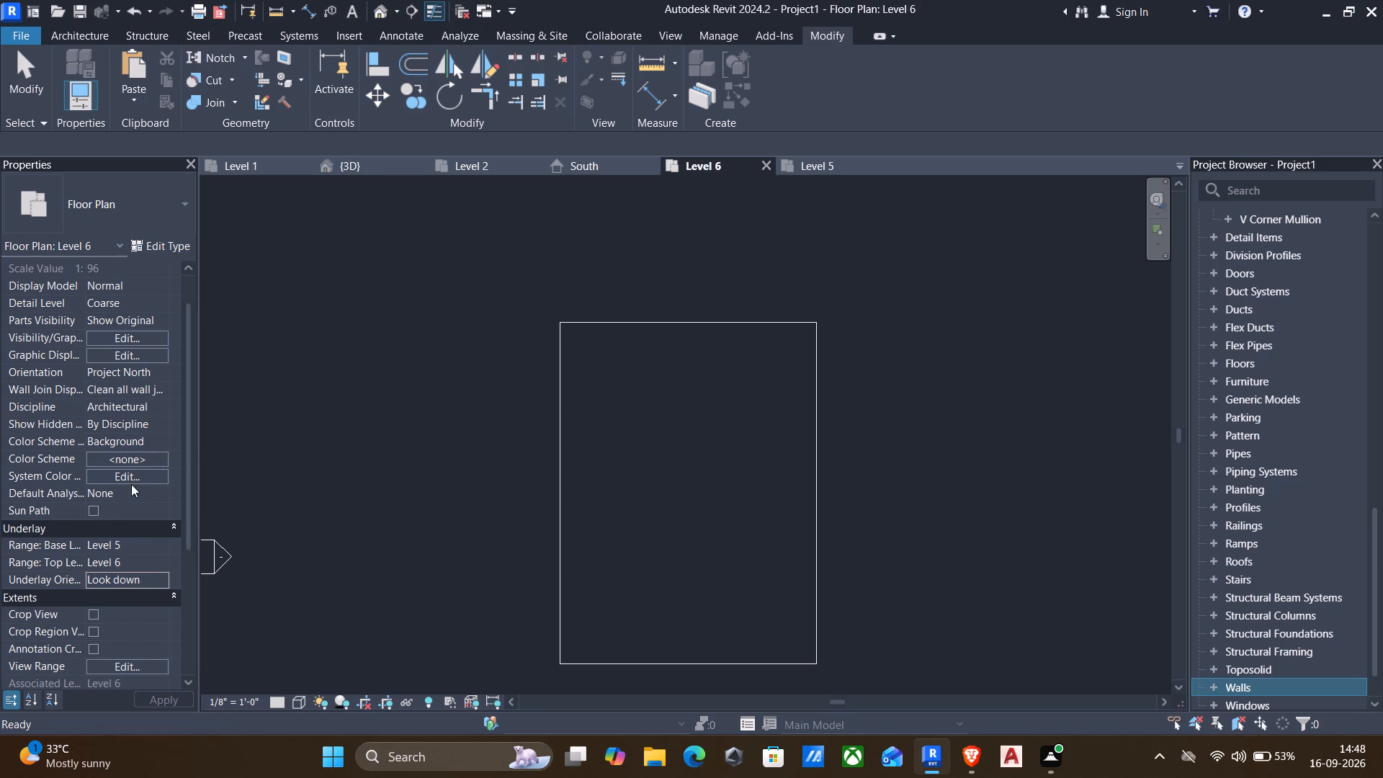
{"action": "scroll", "coordinate": [66, 576], "scroll_direction": "down", "scroll_amount": 2}
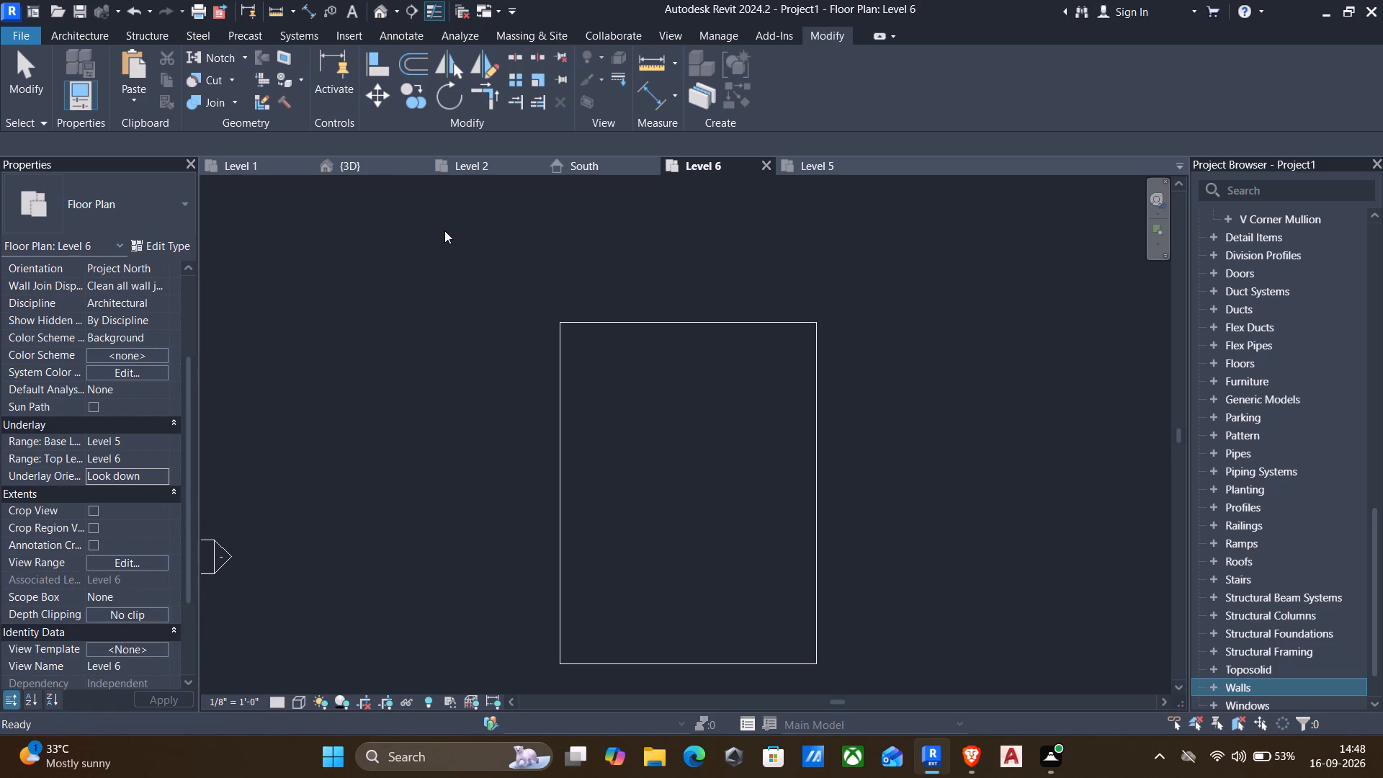
{"action": "type", "text": "wa"}
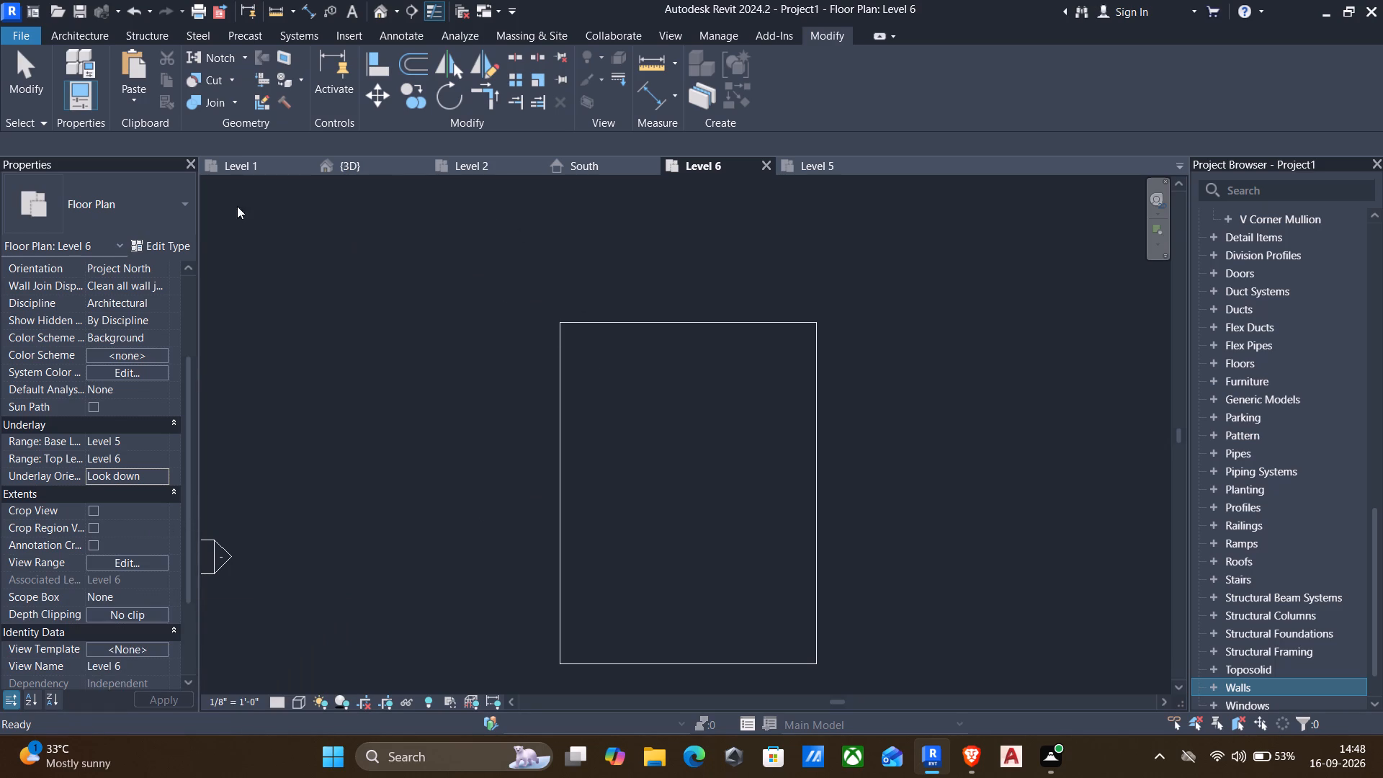
{"action": "left_click", "coordinate": [63, 33]}
{"action": "type", "text": "wa"}
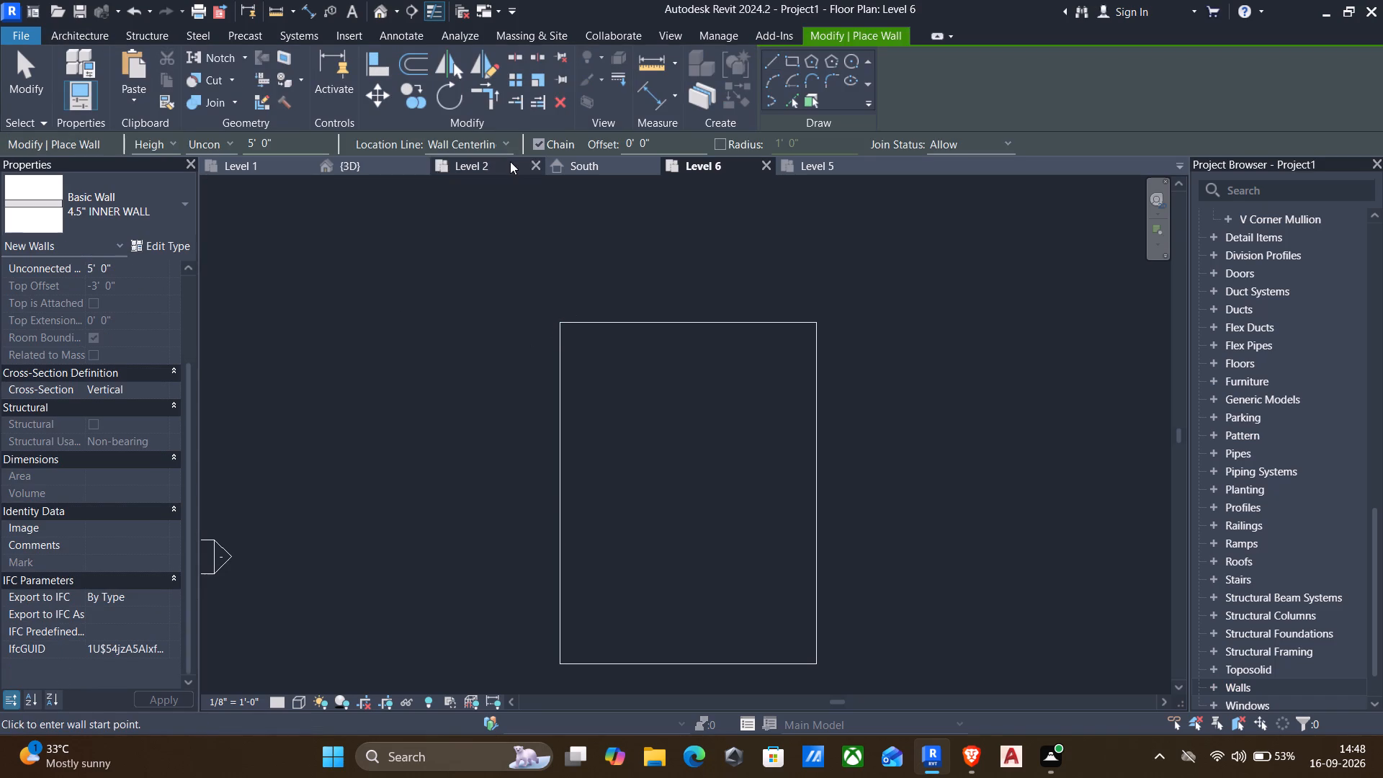
{"action": "left_click", "coordinate": [505, 148]}
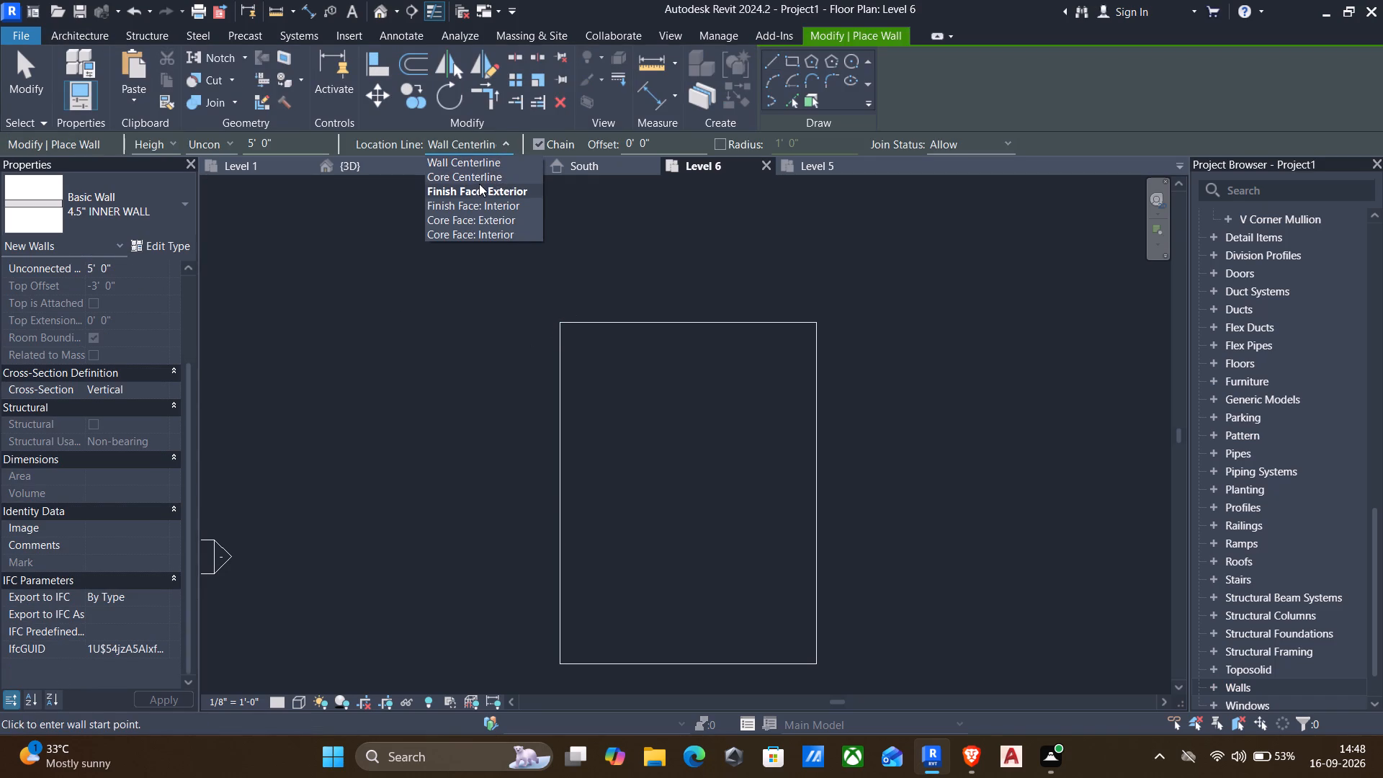
{"action": "left_click", "coordinate": [475, 189]}
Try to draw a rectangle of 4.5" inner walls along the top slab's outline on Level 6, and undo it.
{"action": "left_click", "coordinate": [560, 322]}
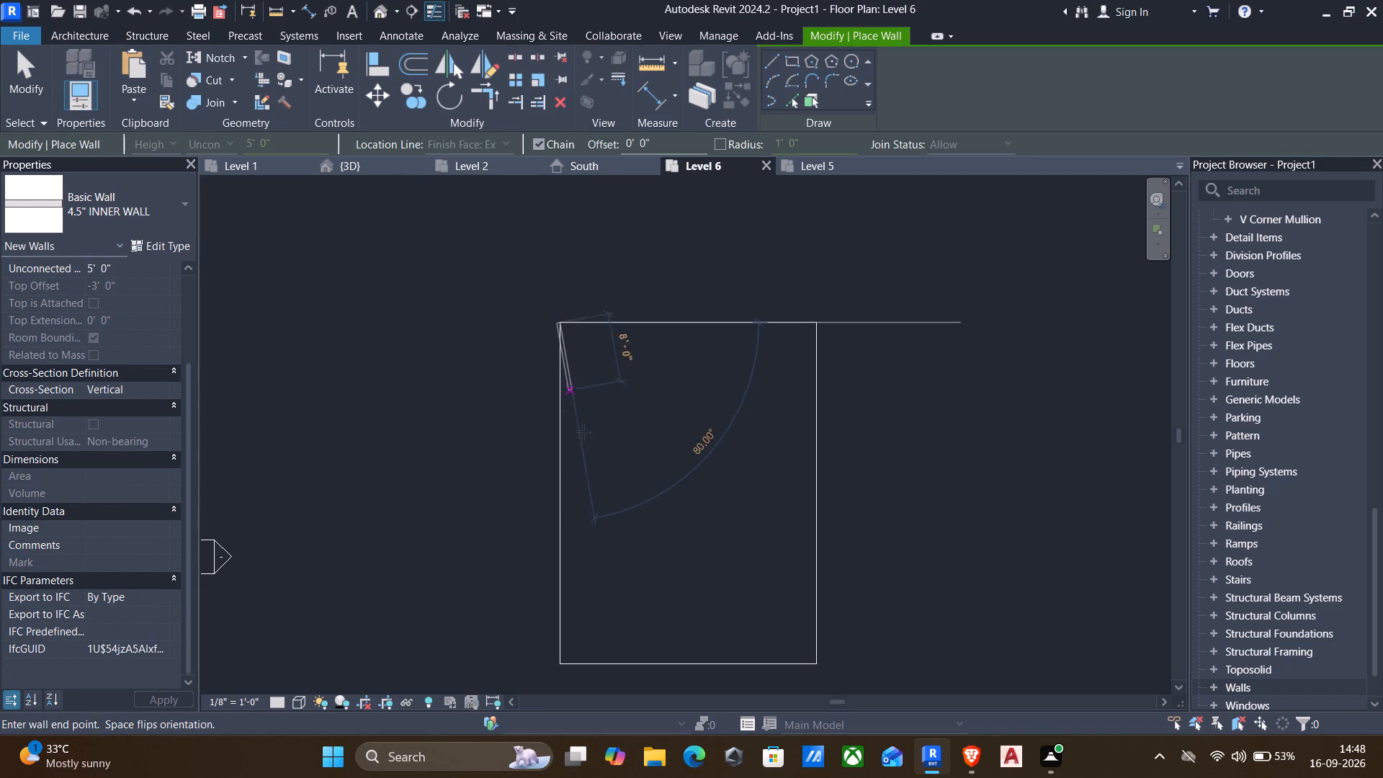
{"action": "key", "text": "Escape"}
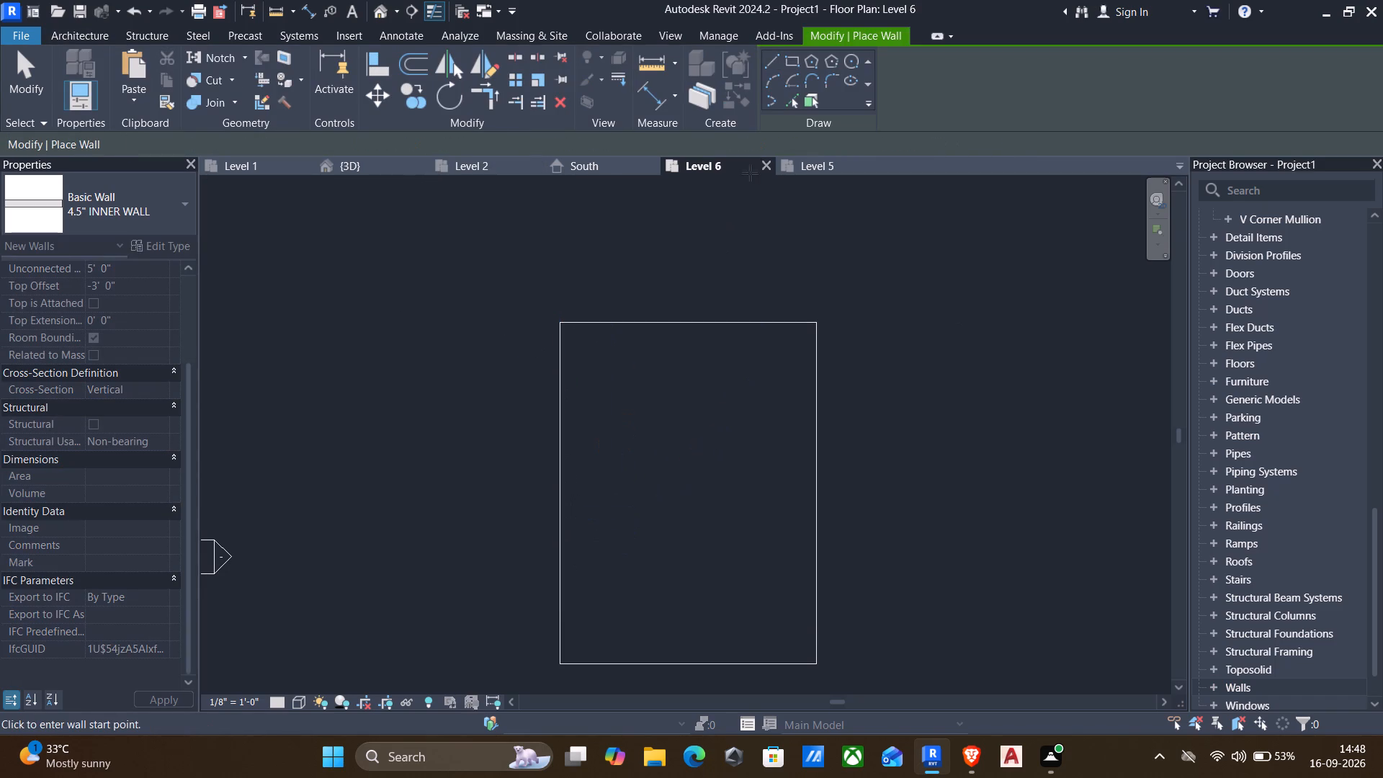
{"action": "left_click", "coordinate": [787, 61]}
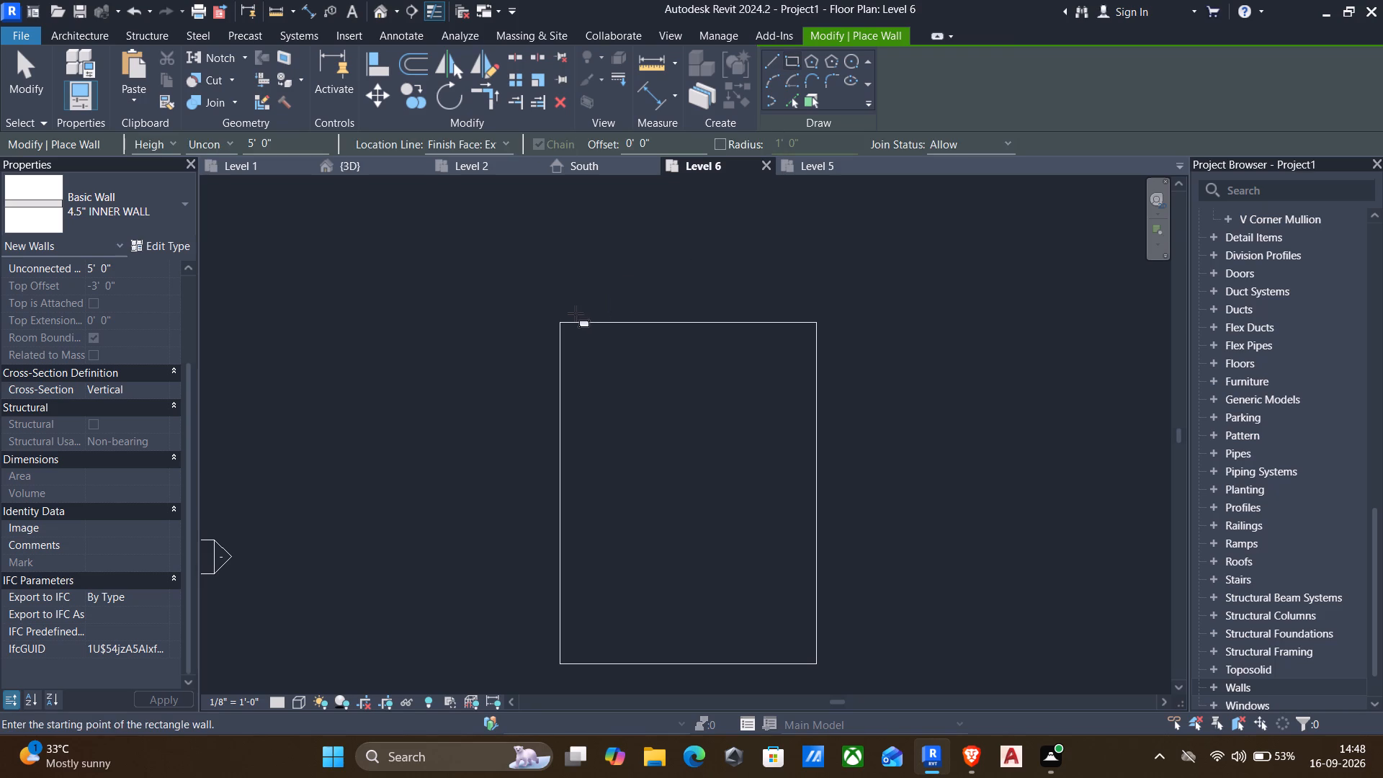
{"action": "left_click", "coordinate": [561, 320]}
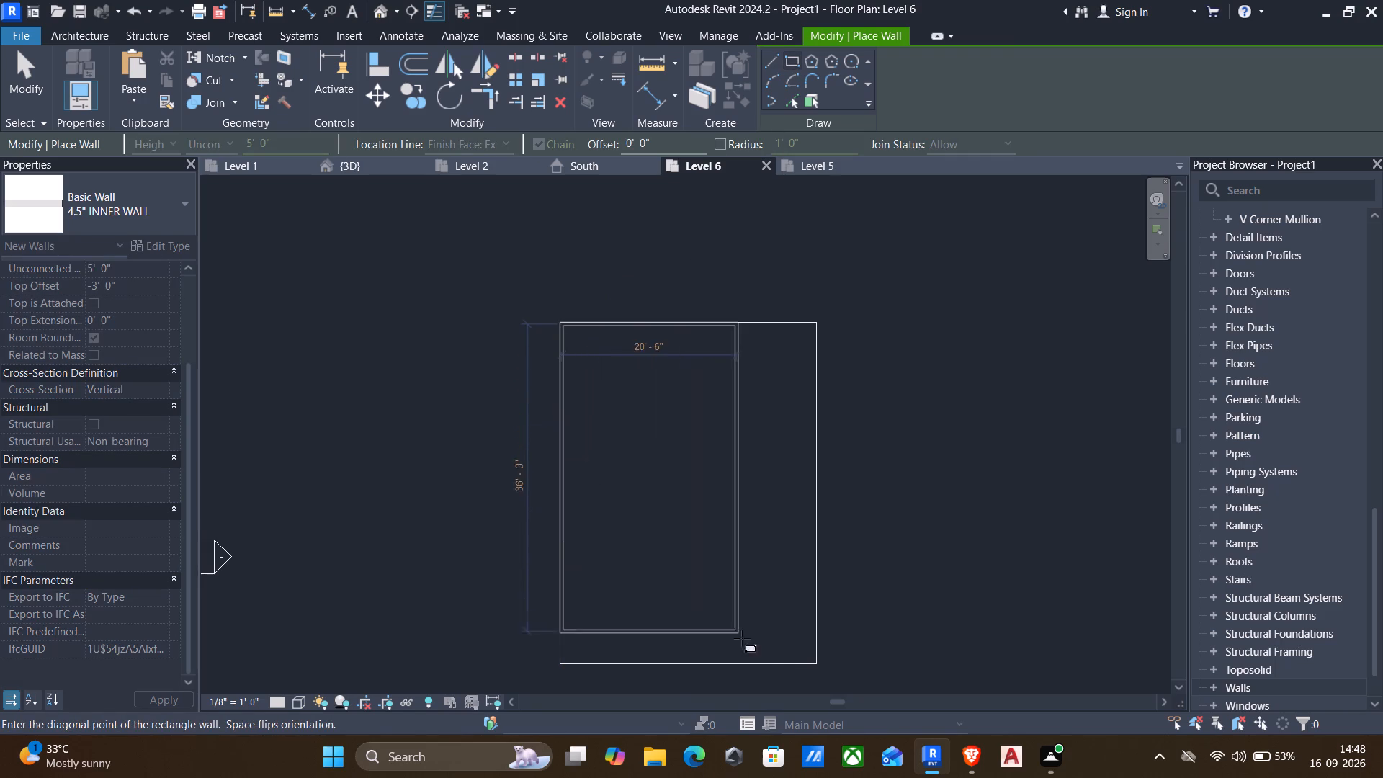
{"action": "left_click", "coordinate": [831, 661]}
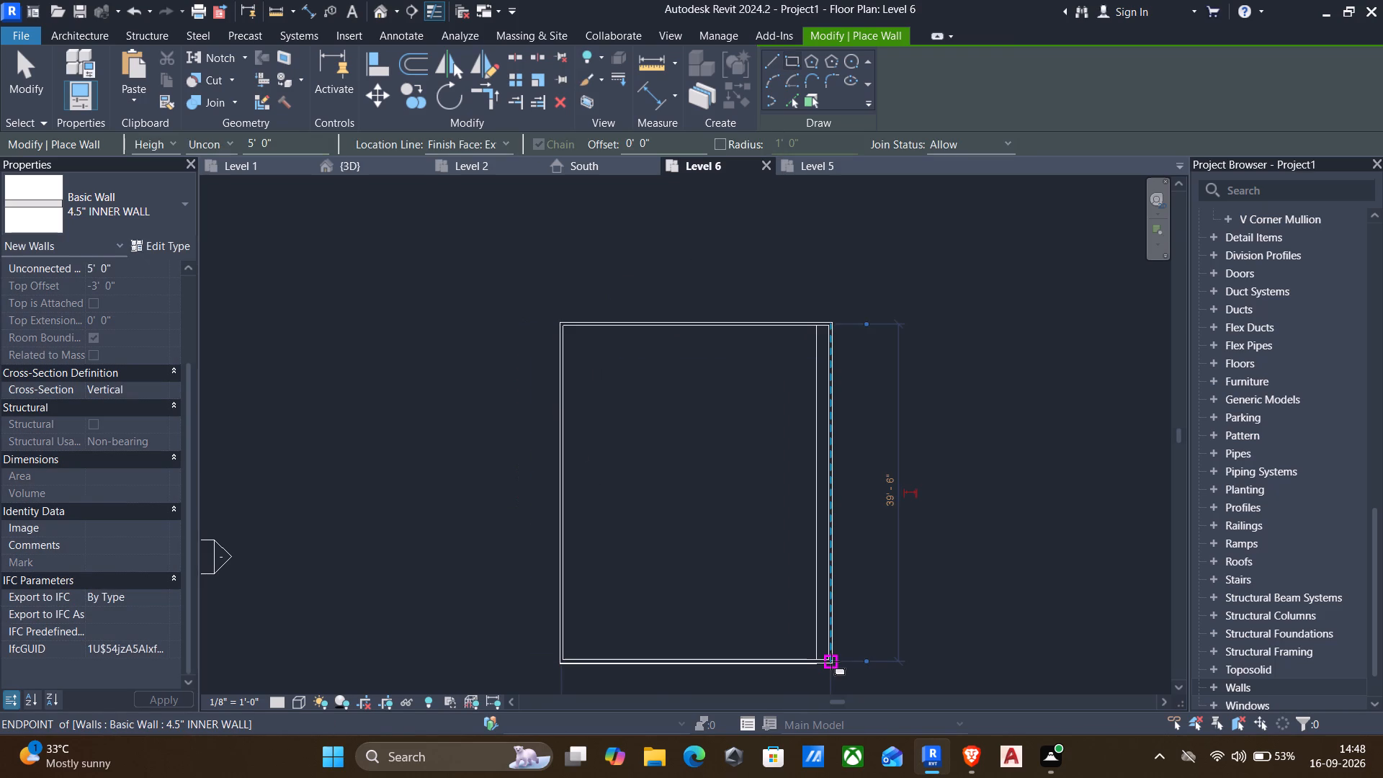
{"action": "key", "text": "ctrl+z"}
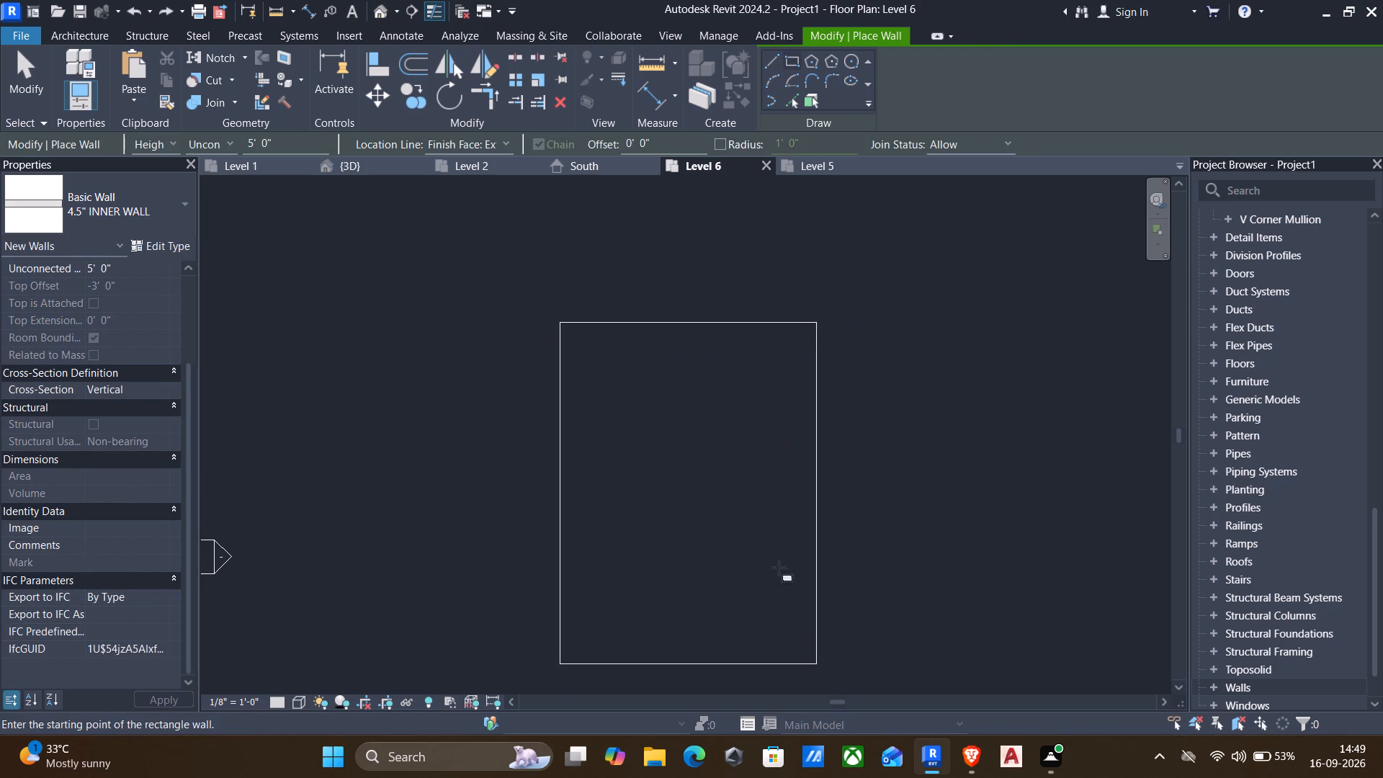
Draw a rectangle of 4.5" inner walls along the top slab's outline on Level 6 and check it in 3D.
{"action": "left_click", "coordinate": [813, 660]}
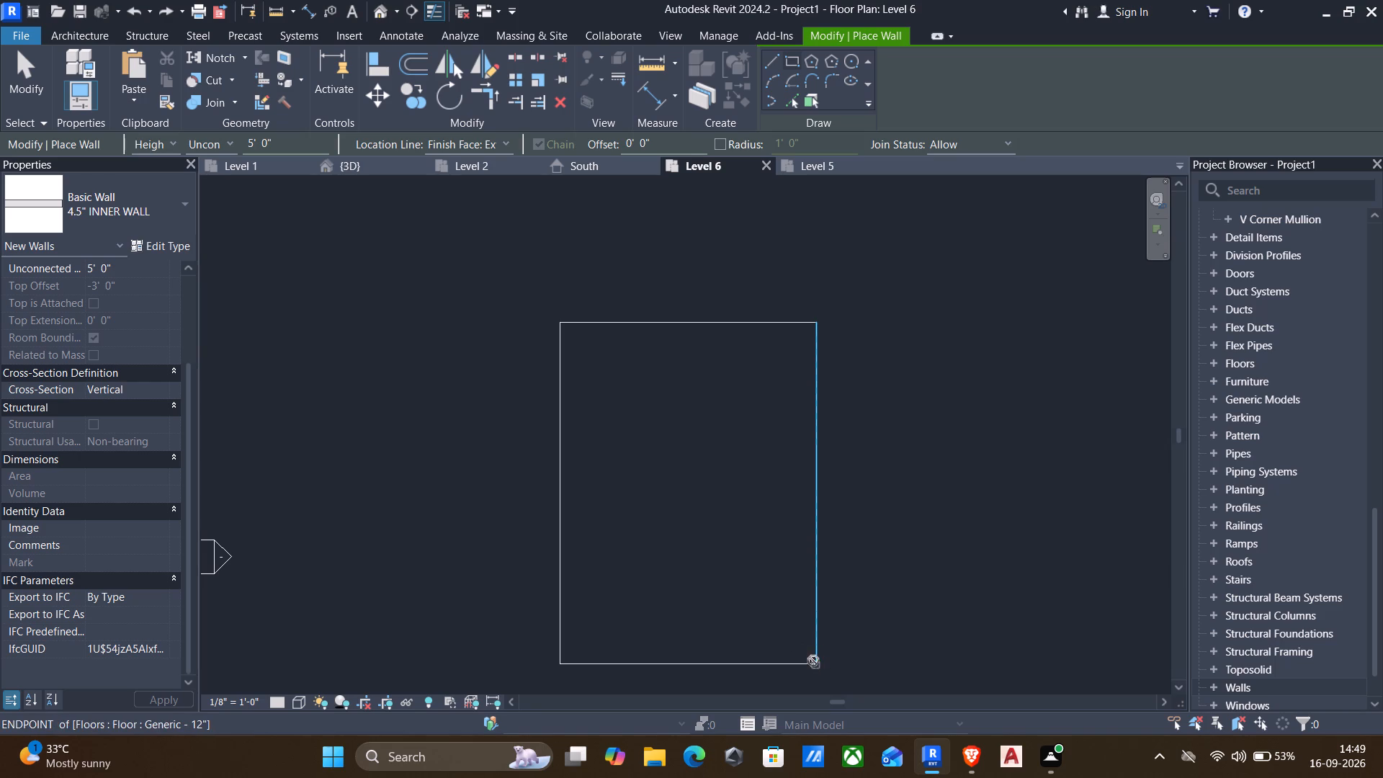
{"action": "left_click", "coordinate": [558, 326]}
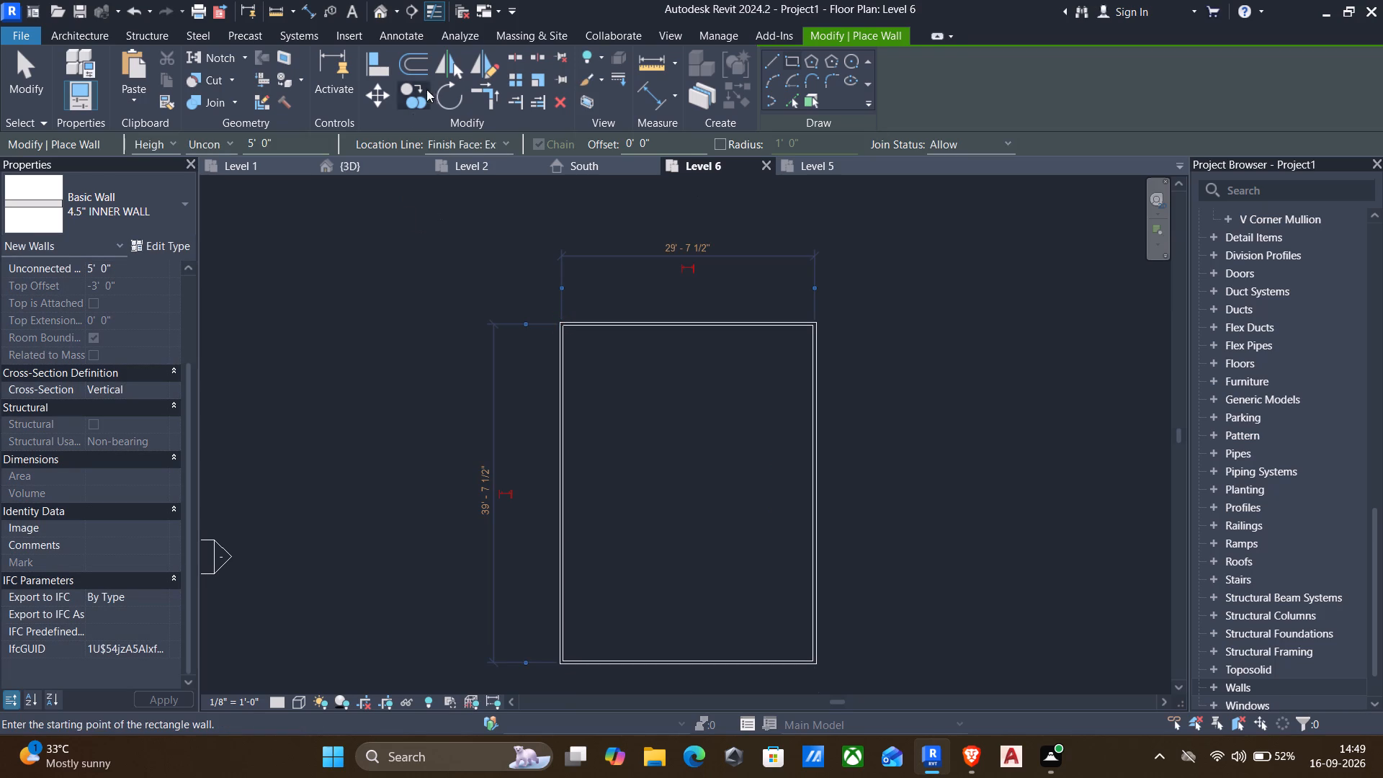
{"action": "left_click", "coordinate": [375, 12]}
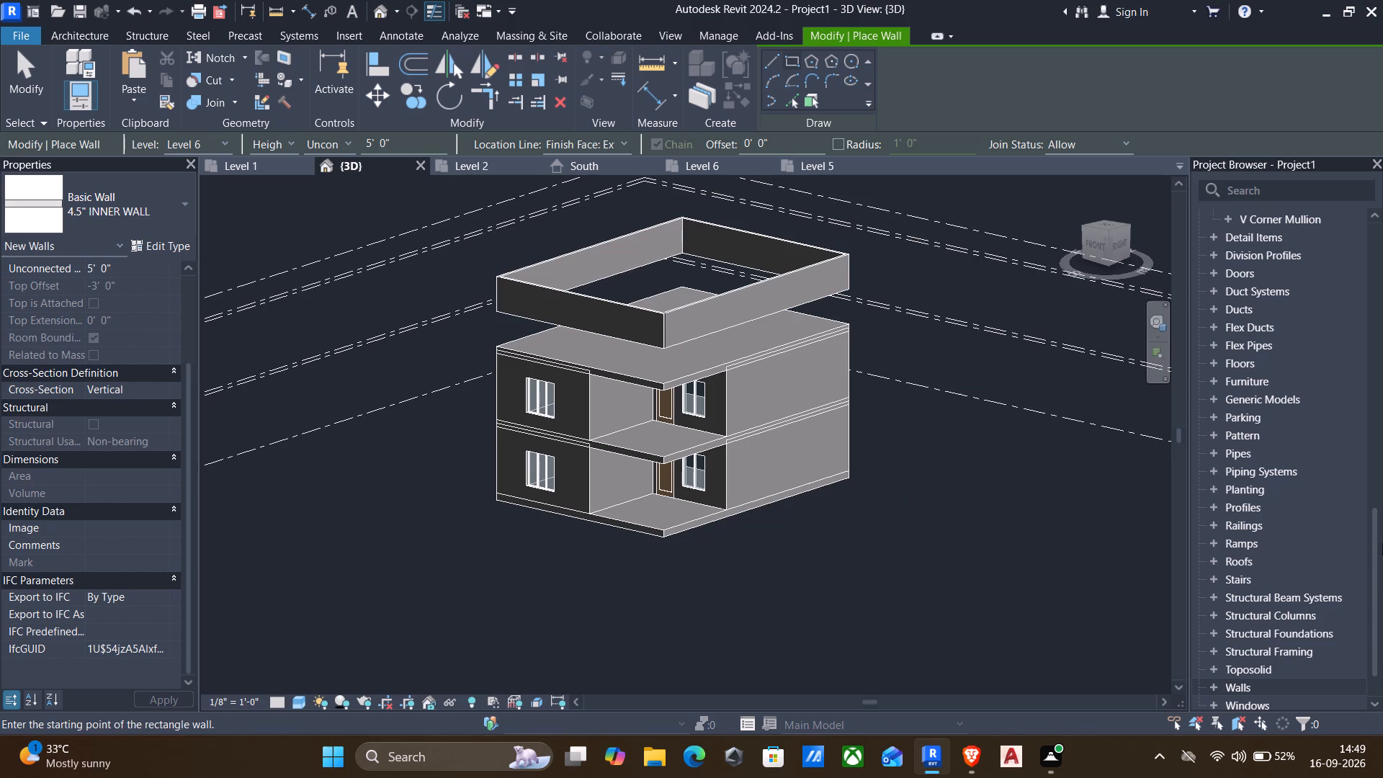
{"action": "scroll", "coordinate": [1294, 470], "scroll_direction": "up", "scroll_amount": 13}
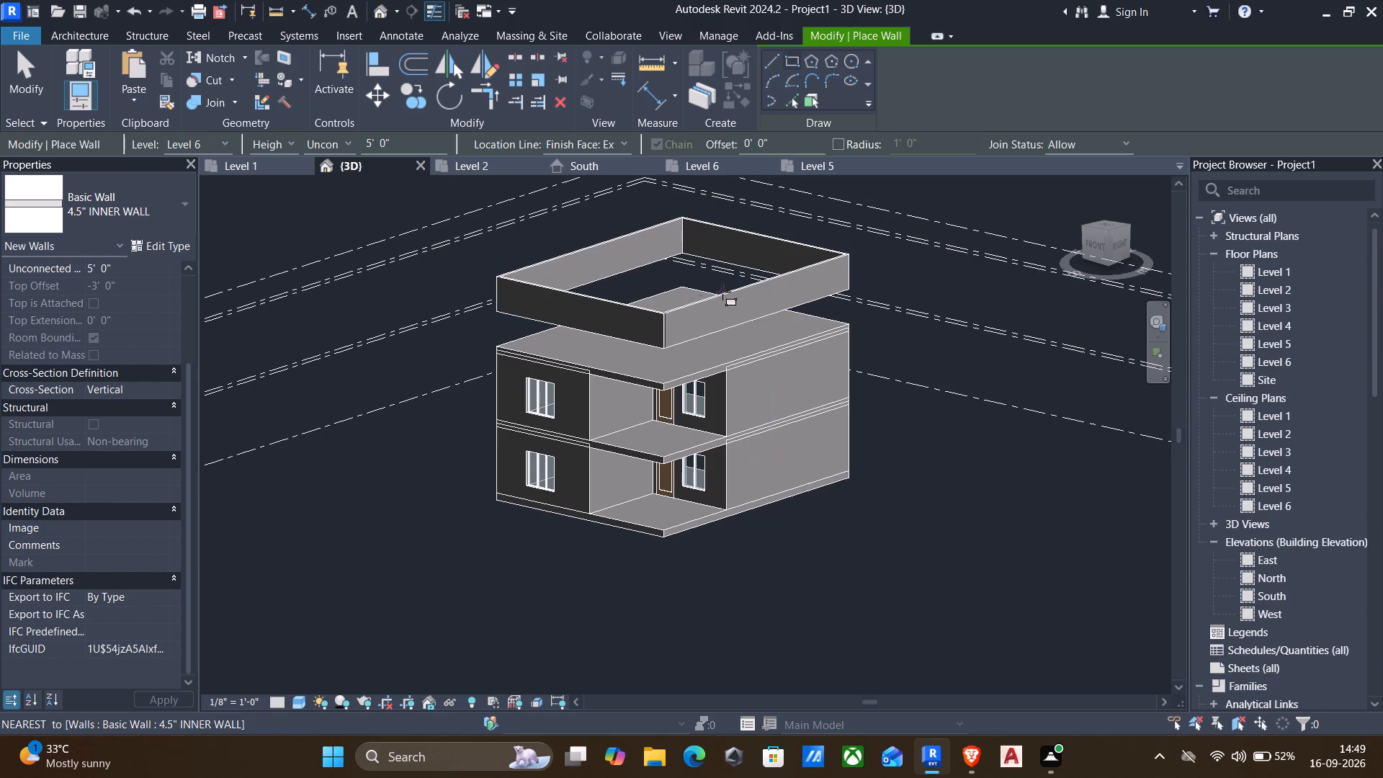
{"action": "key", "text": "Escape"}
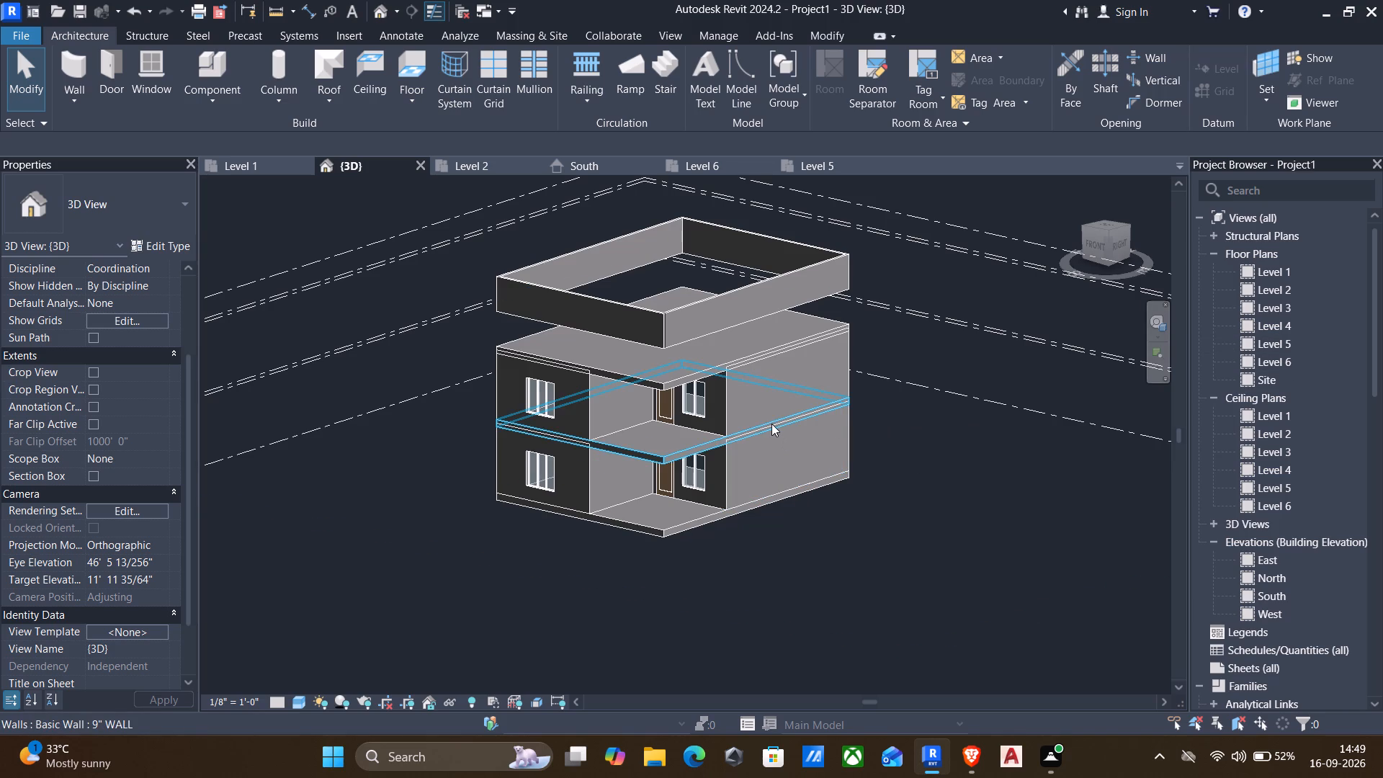
Change the floor type of the top slab and the ground slab to 6" floor.
{"action": "left_click", "coordinate": [794, 344]}
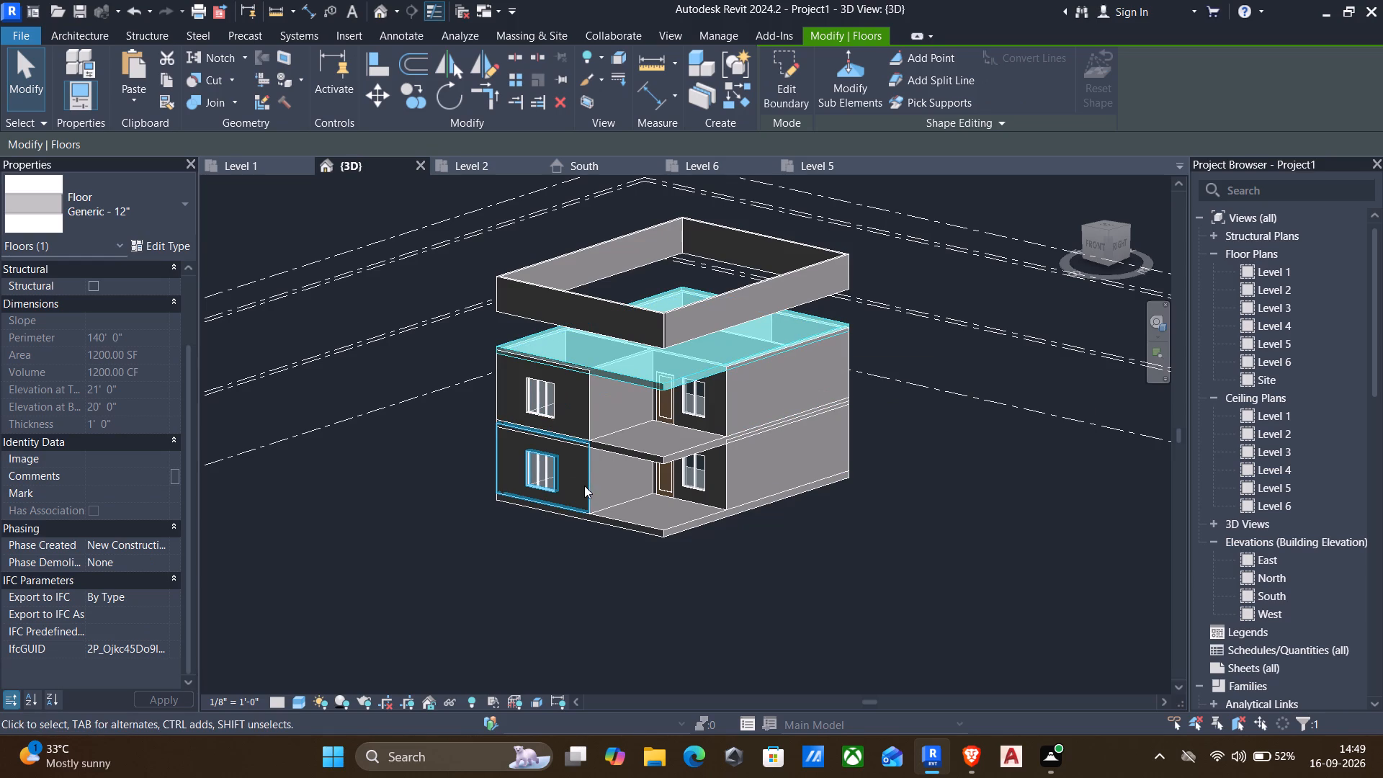
{"action": "left_click", "coordinate": [126, 211]}
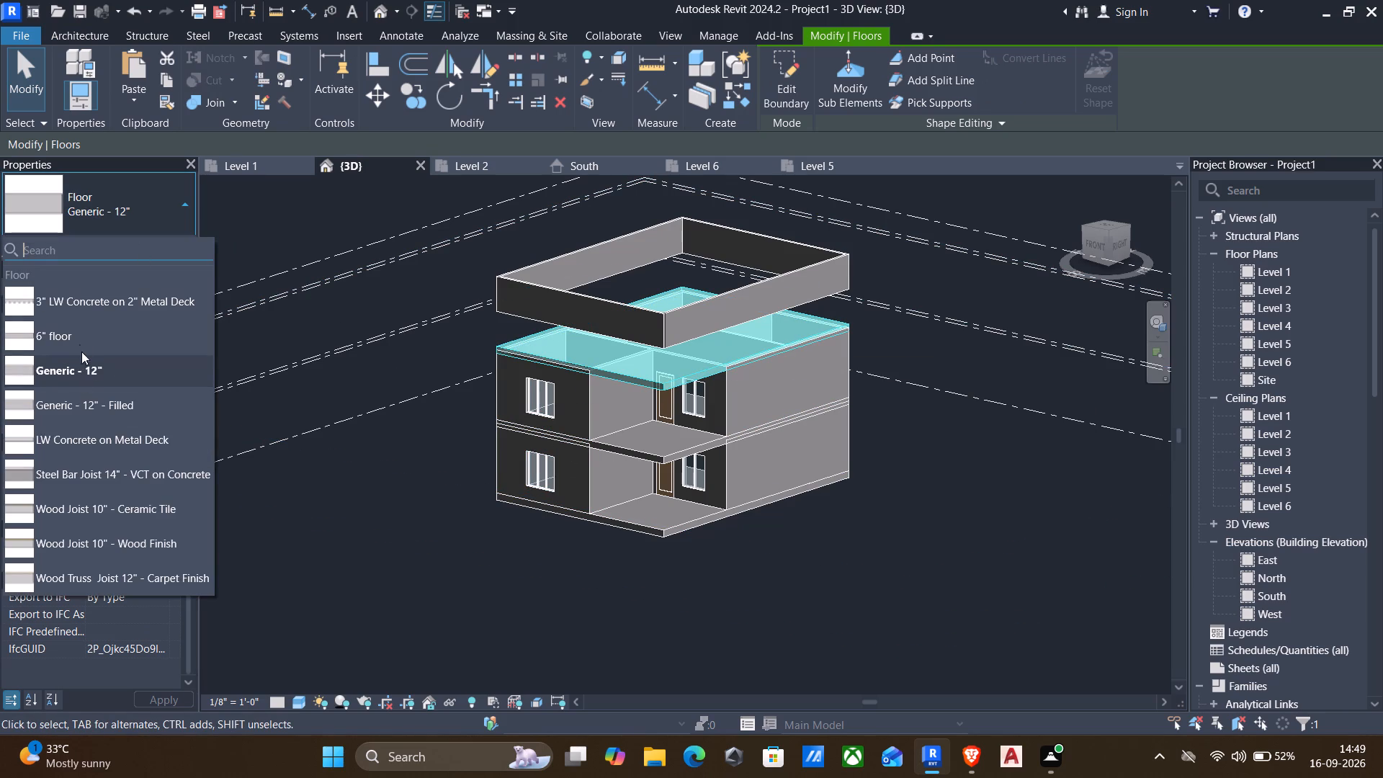
{"action": "left_click", "coordinate": [74, 336]}
{"action": "left_click", "coordinate": [678, 530]}
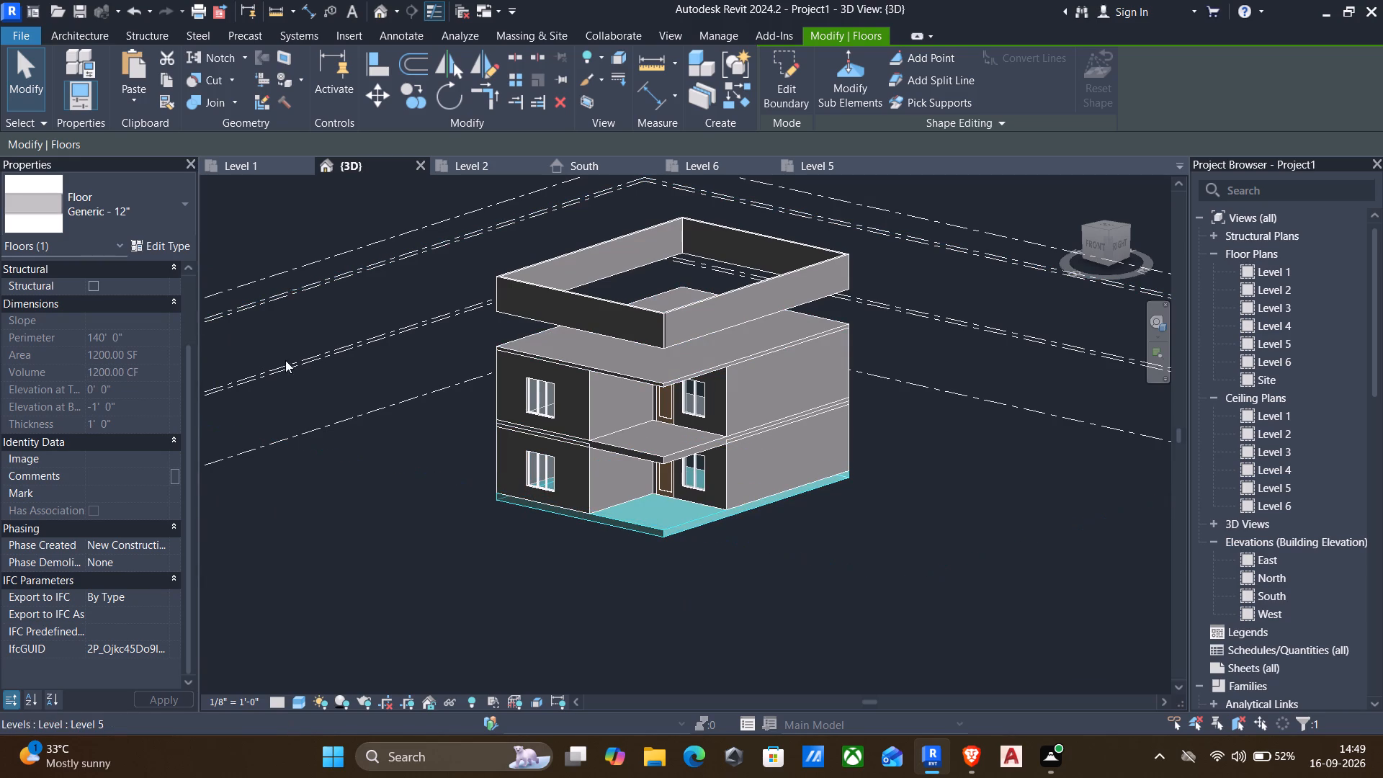
{"action": "left_click", "coordinate": [182, 215]}
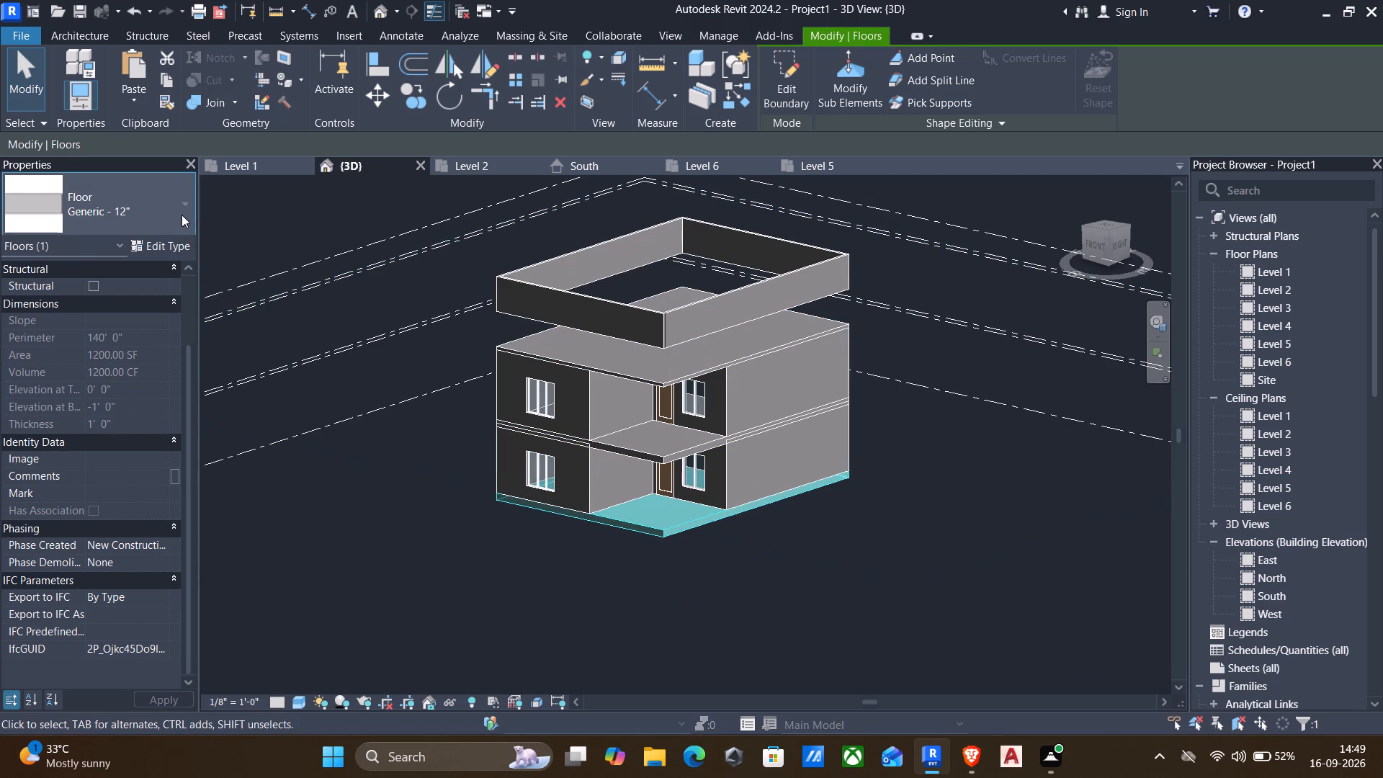
{"action": "scroll", "coordinate": [95, 355], "scroll_direction": "up", "scroll_amount": 2}
{"action": "left_click", "coordinate": [87, 354]}
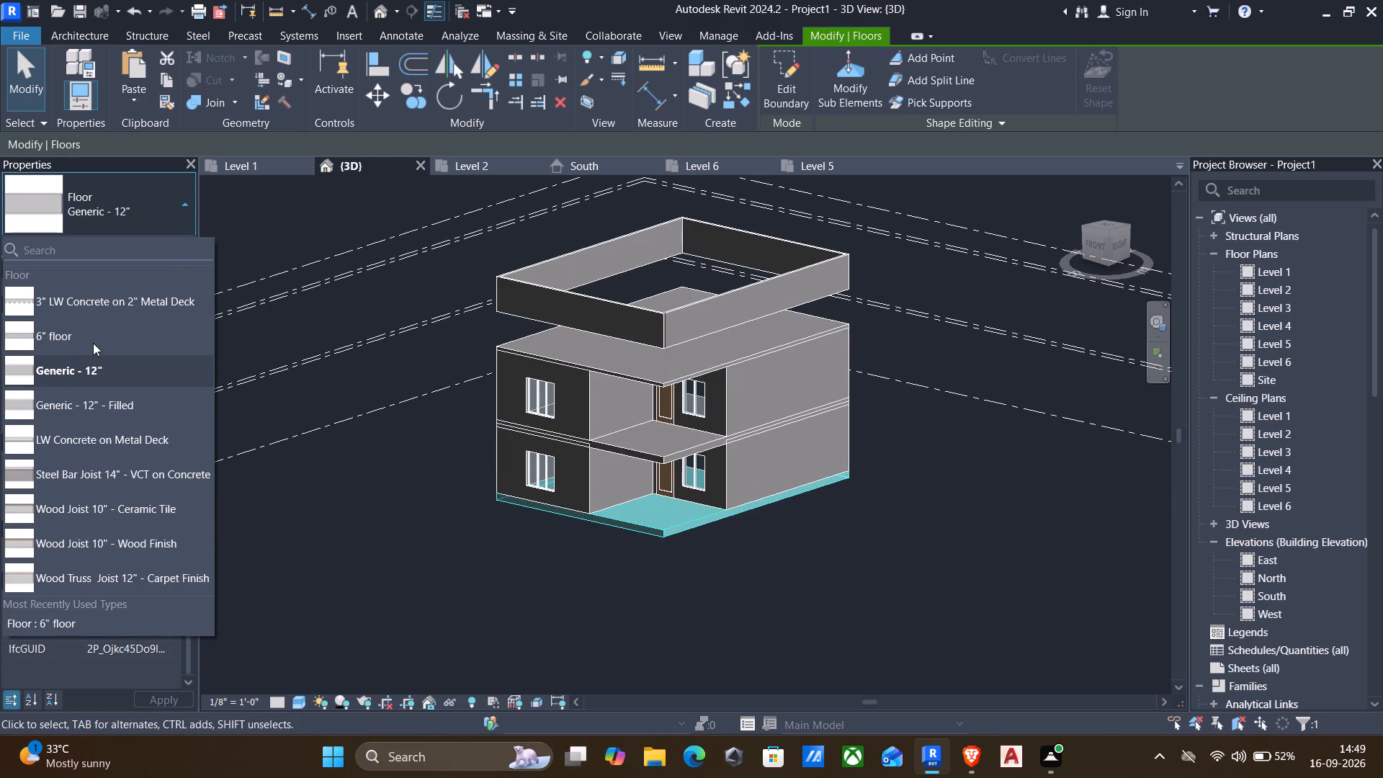
{"action": "left_click", "coordinate": [136, 221]}
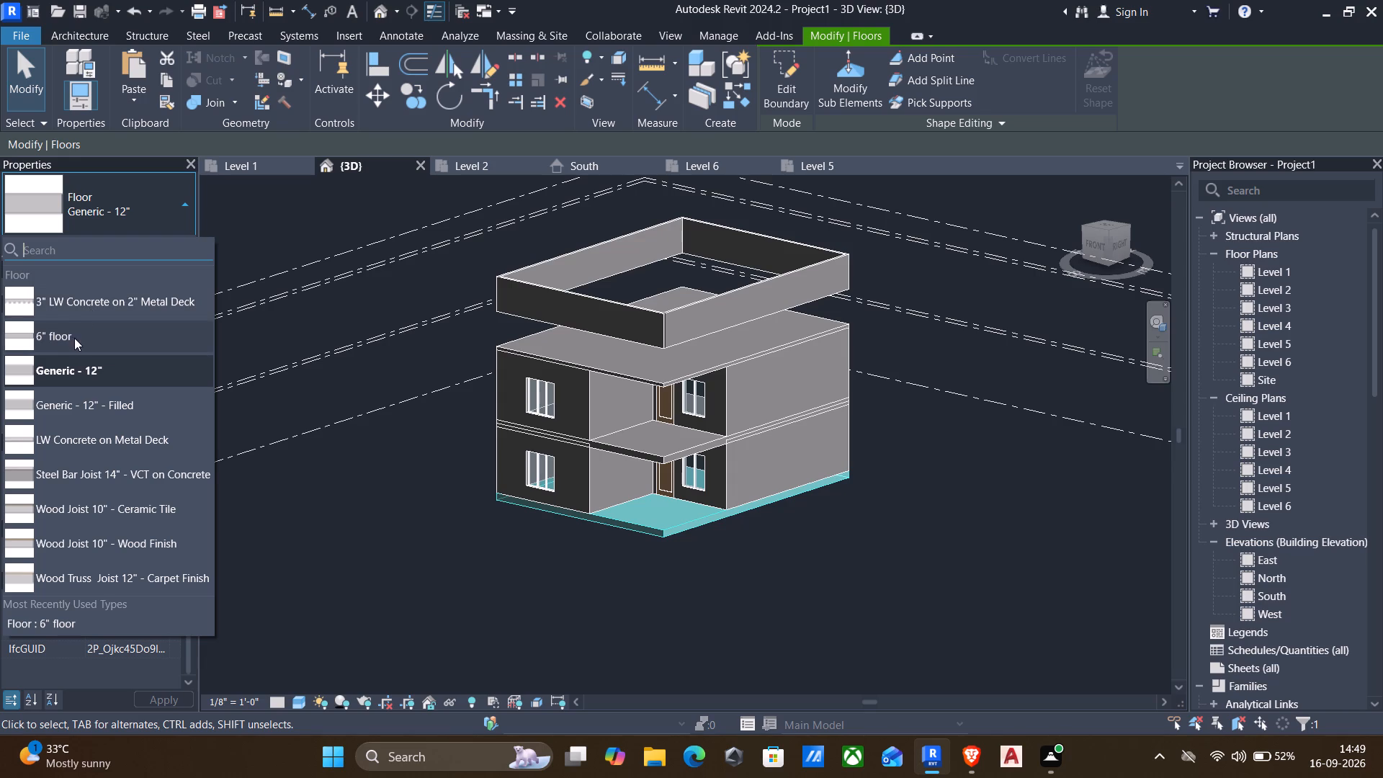
{"action": "left_click", "coordinate": [73, 339]}
{"action": "key", "text": "Escape"}
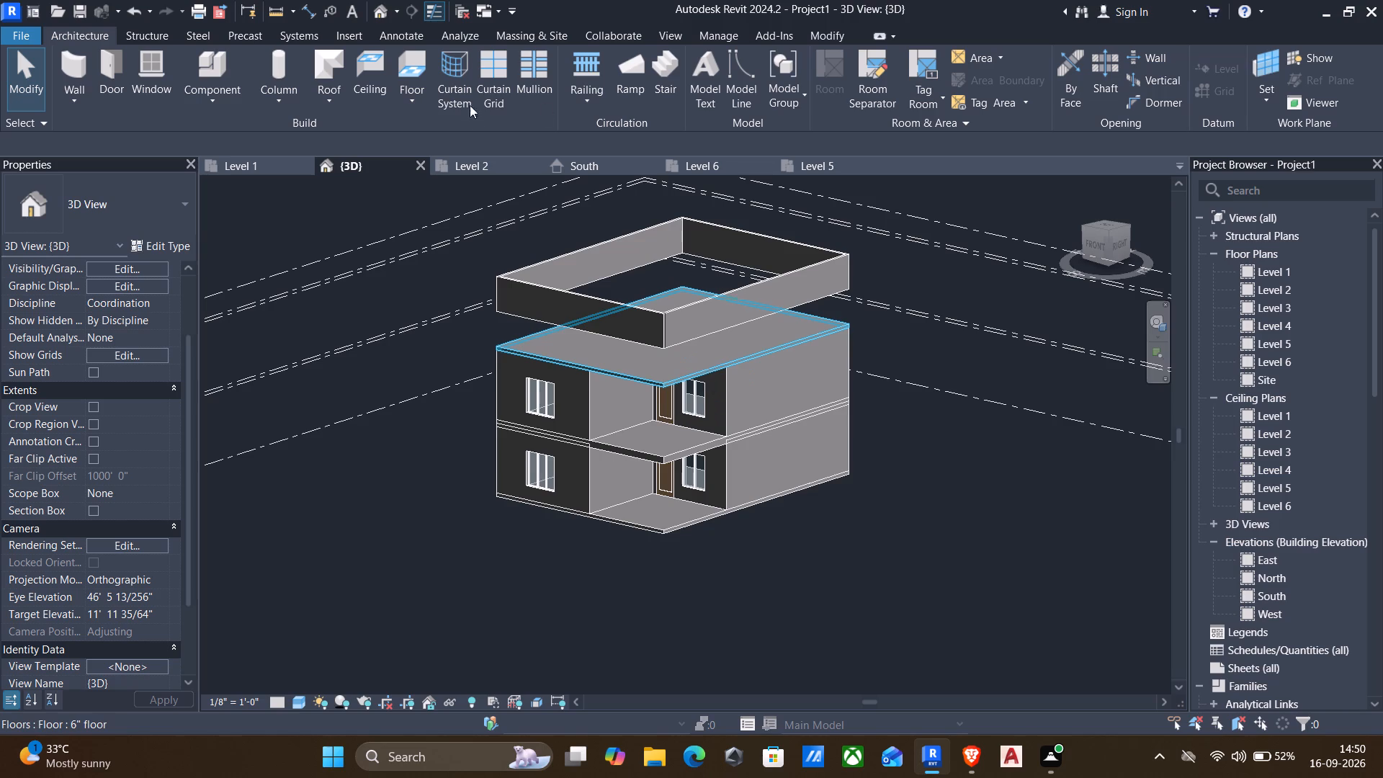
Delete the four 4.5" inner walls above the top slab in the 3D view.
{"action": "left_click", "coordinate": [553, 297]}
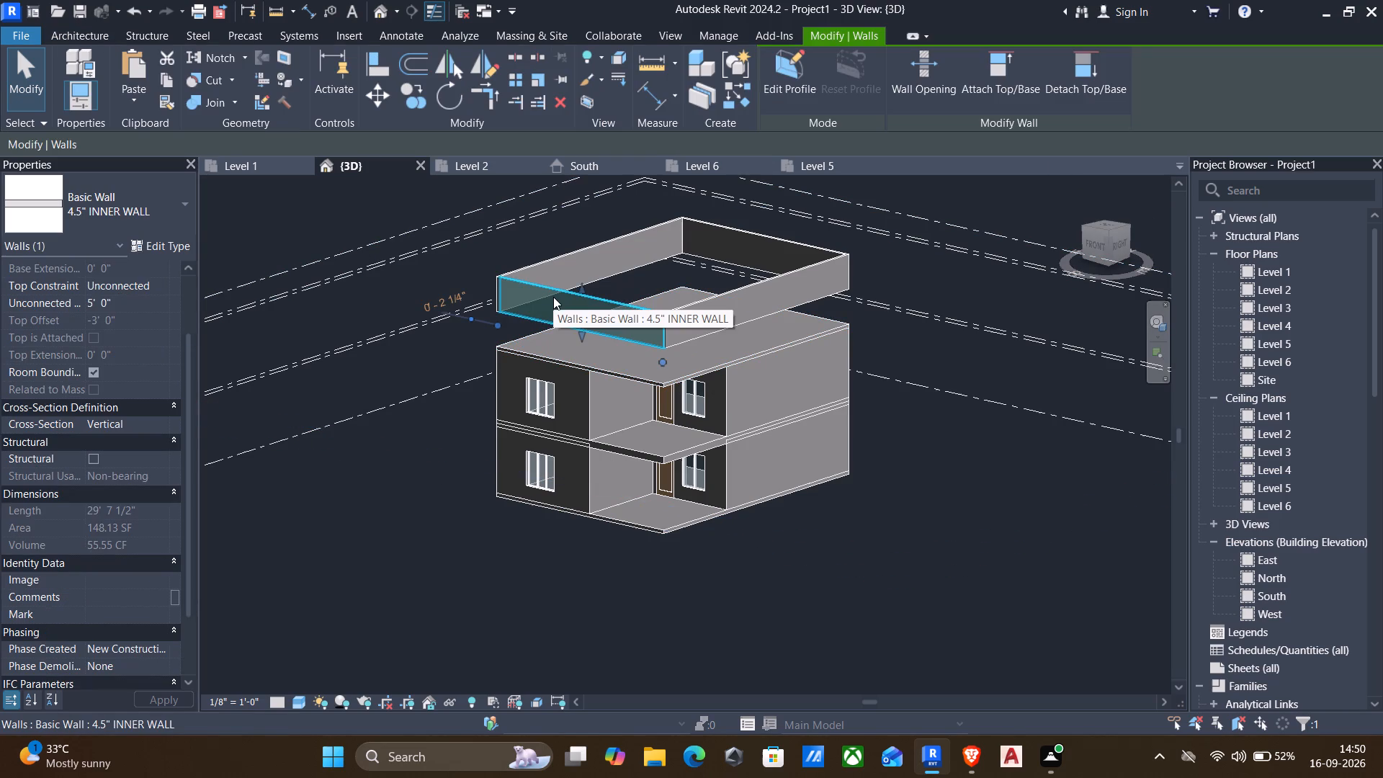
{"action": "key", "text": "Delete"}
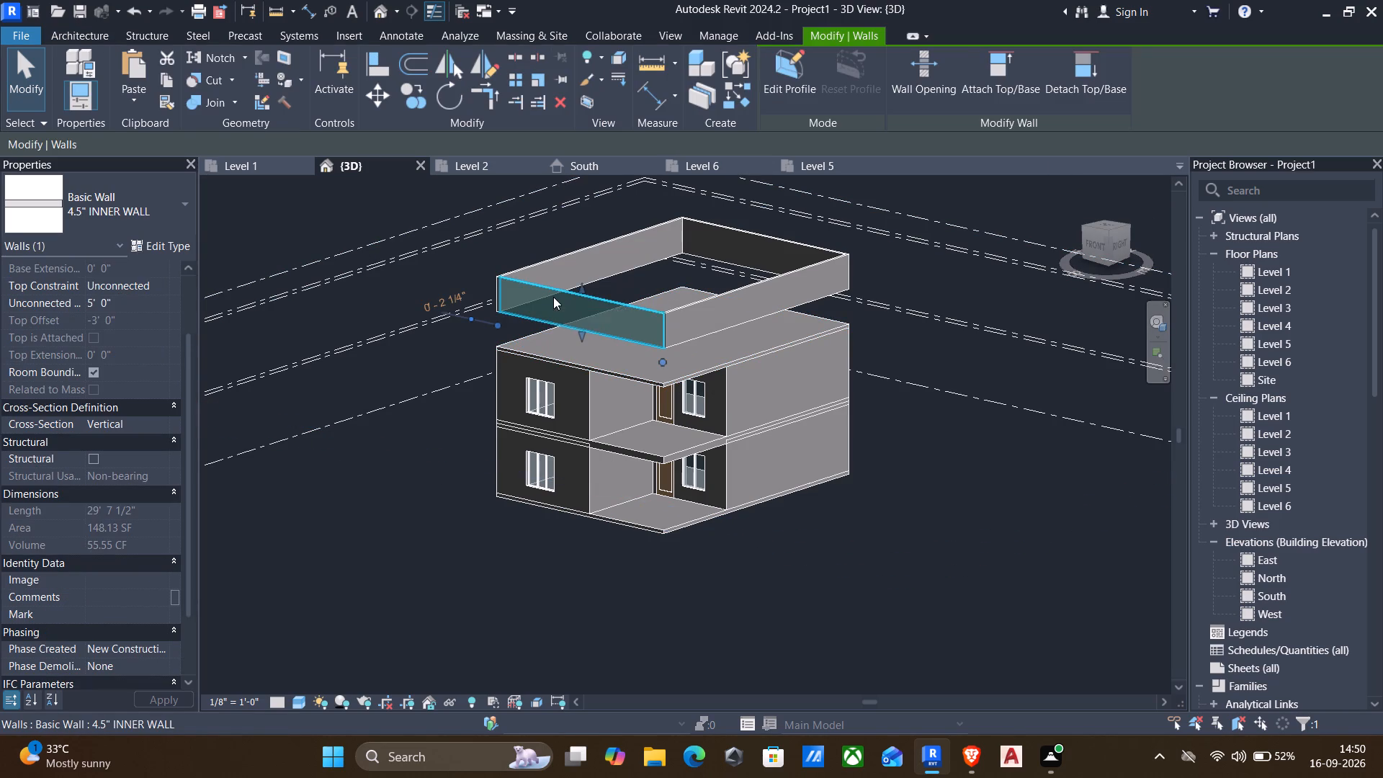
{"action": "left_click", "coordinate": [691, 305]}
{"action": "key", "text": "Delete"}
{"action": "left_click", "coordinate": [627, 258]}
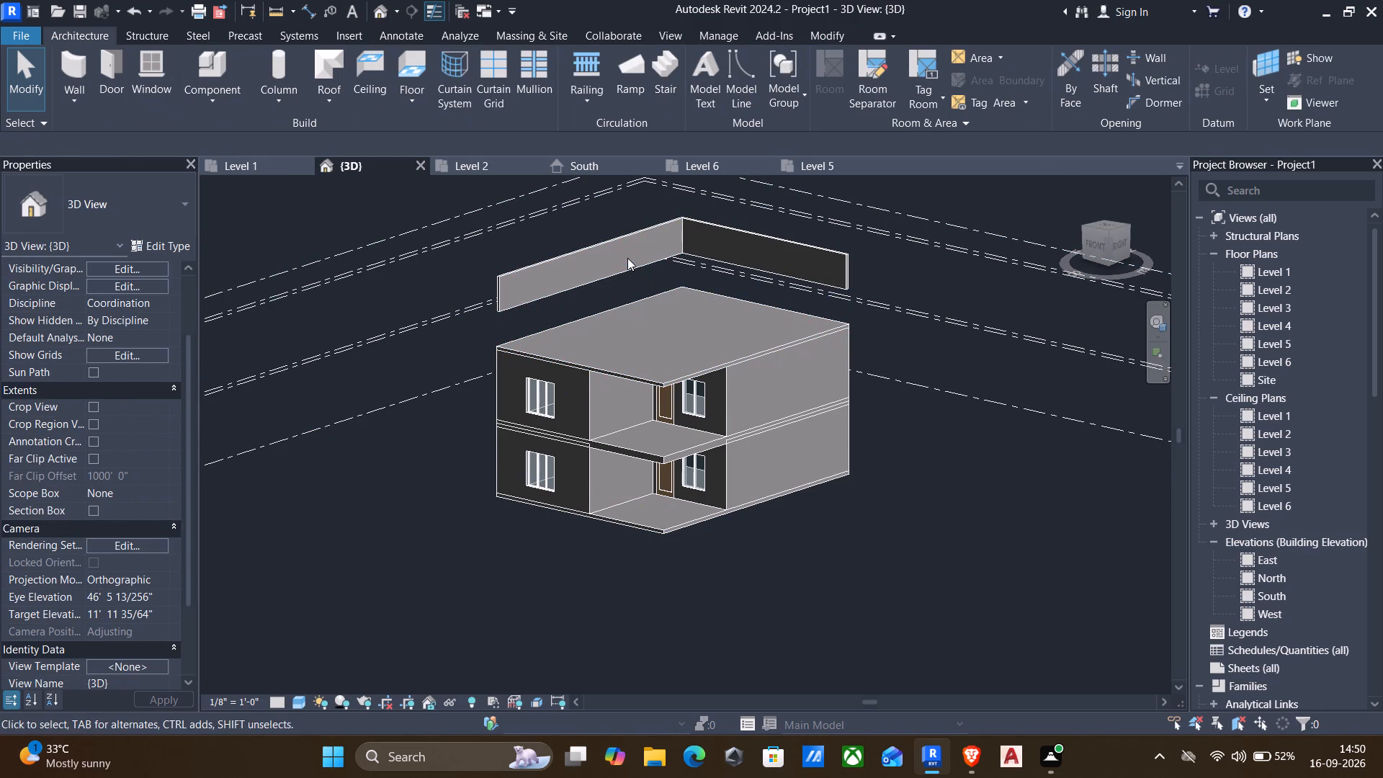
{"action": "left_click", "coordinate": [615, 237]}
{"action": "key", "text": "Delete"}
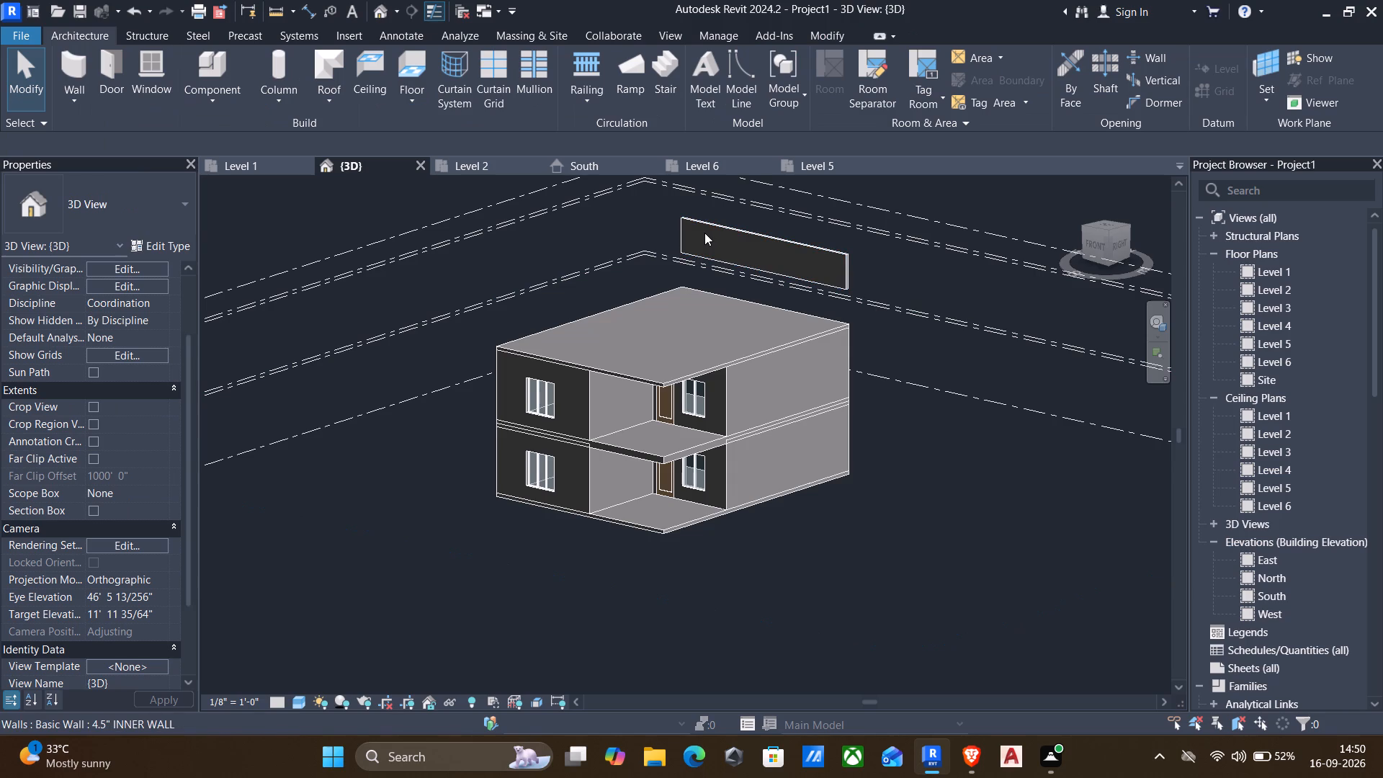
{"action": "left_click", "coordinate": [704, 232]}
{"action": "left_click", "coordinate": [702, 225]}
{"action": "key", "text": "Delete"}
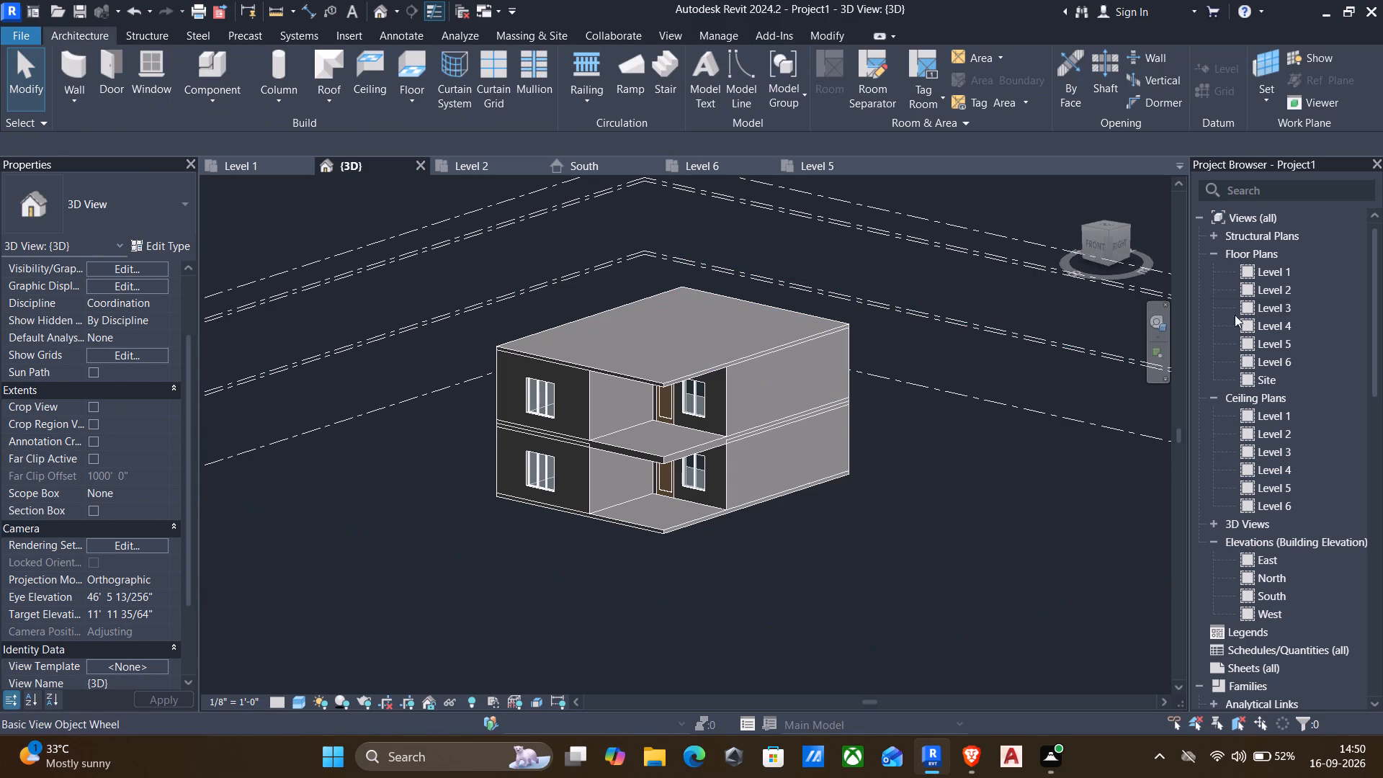
Check the levels against the slabs in the North elevation, and open the Level 4 floor plan.
{"action": "double_click", "coordinate": [1274, 325]}
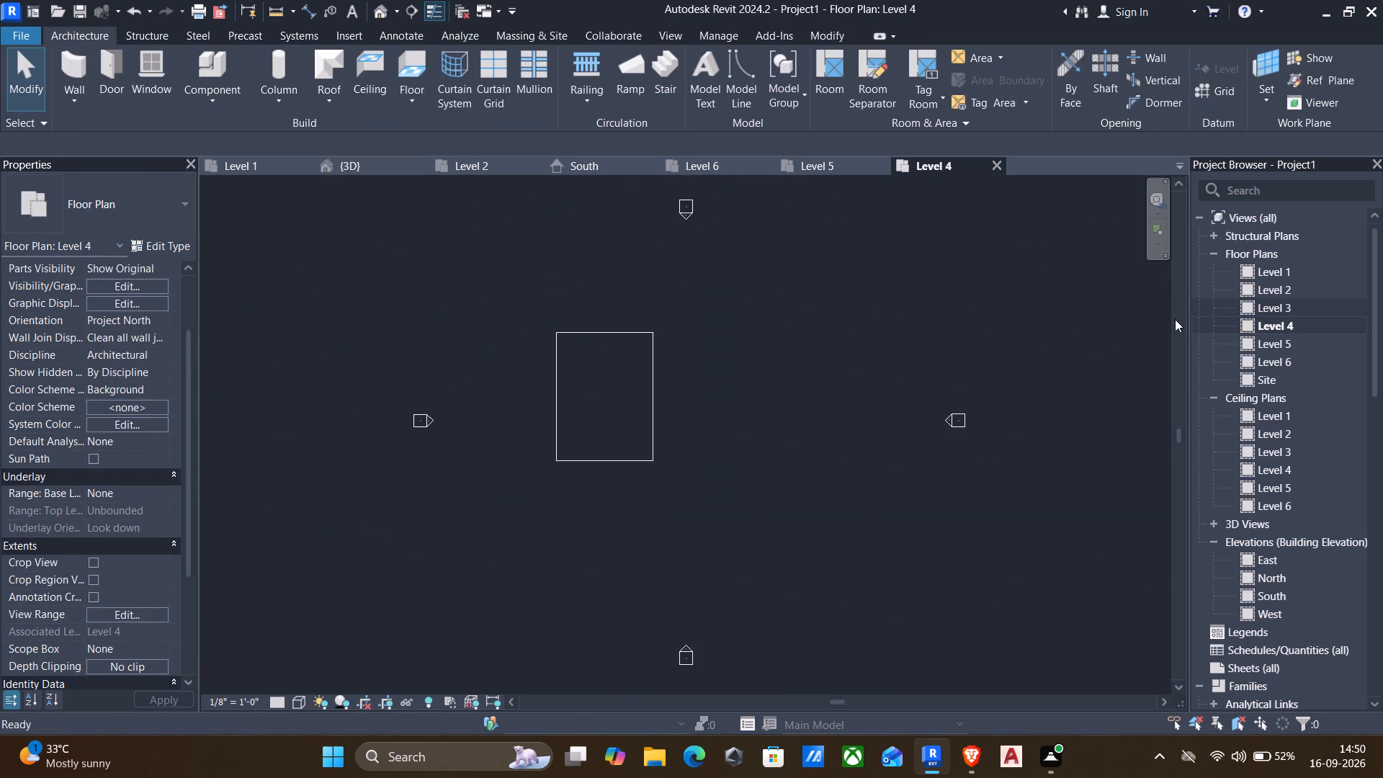
{"action": "left_click", "coordinate": [1275, 365]}
{"action": "double_click", "coordinate": [1277, 580]}
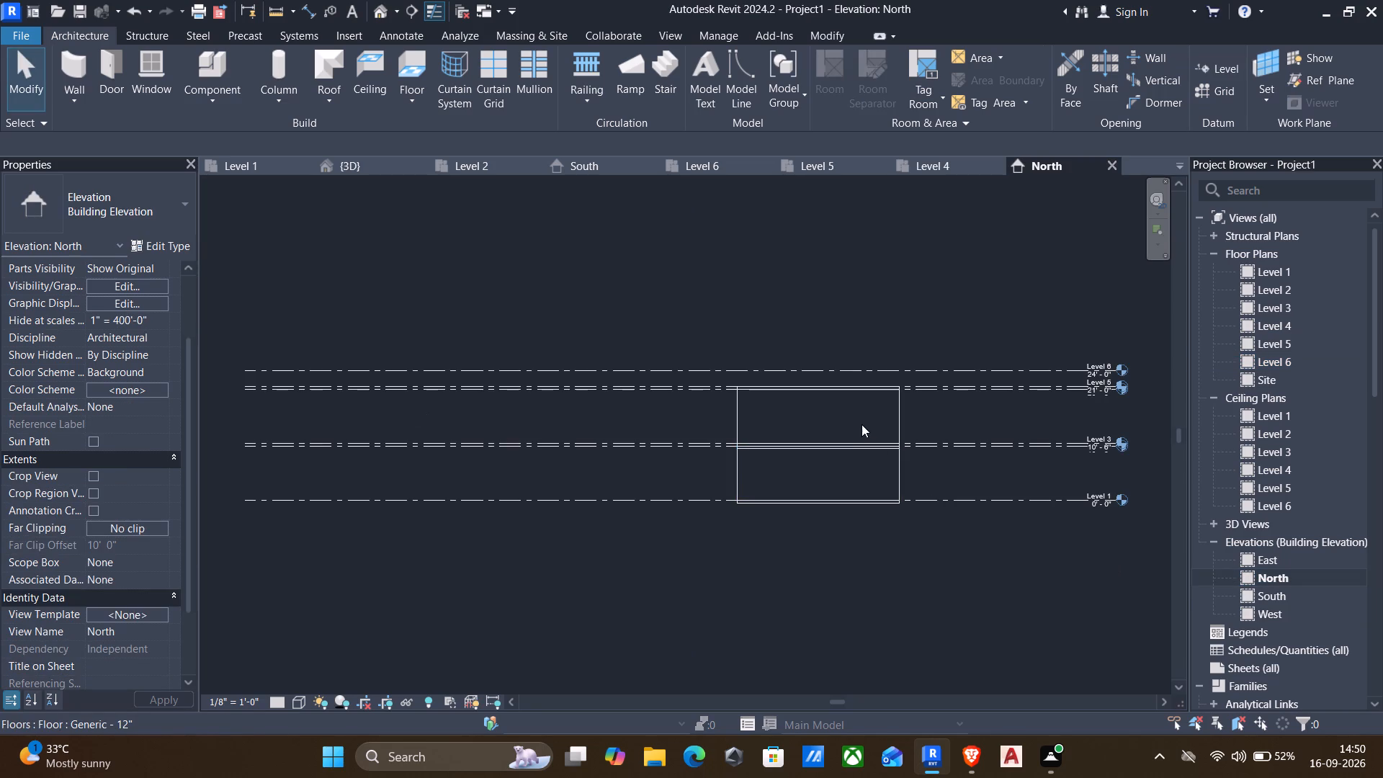
{"action": "scroll", "coordinate": [854, 394], "scroll_direction": "up", "scroll_amount": 4}
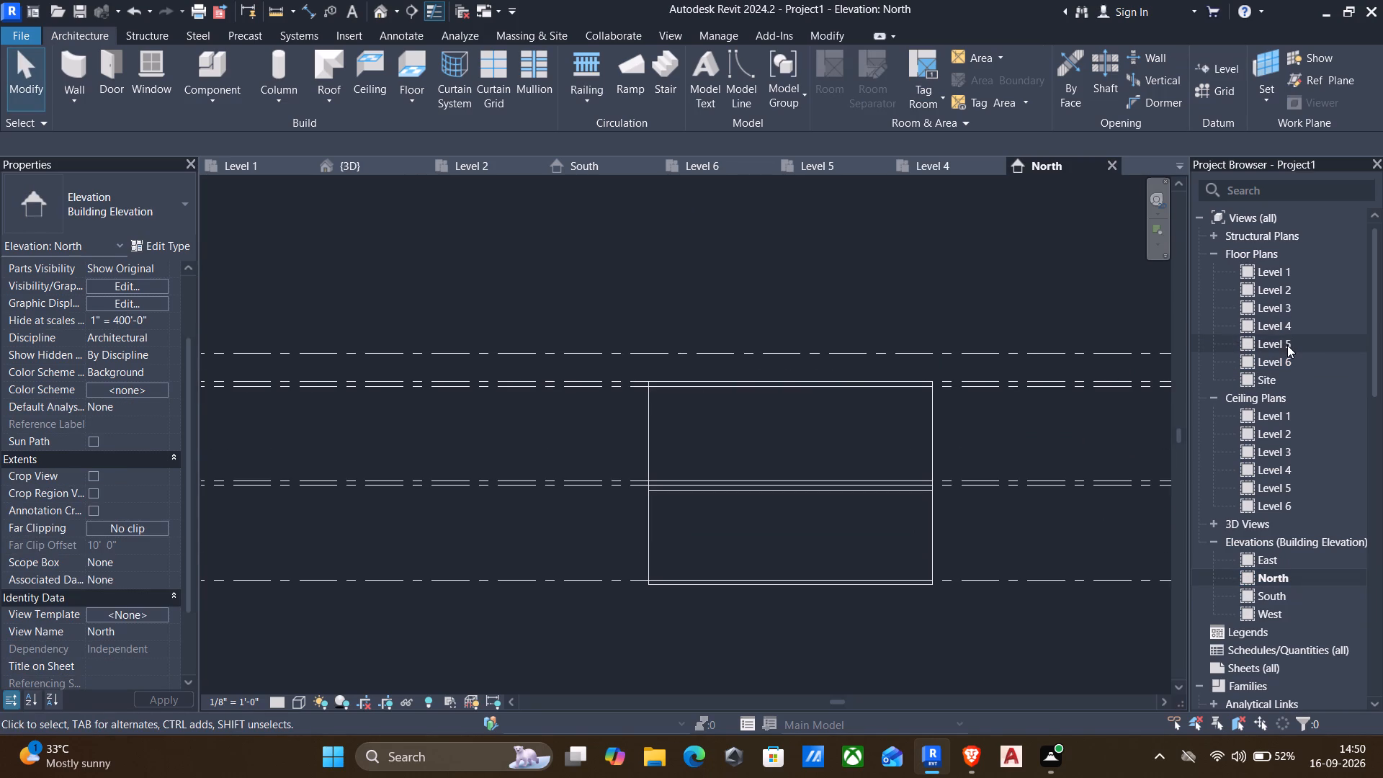
{"action": "double_click", "coordinate": [1302, 321]}
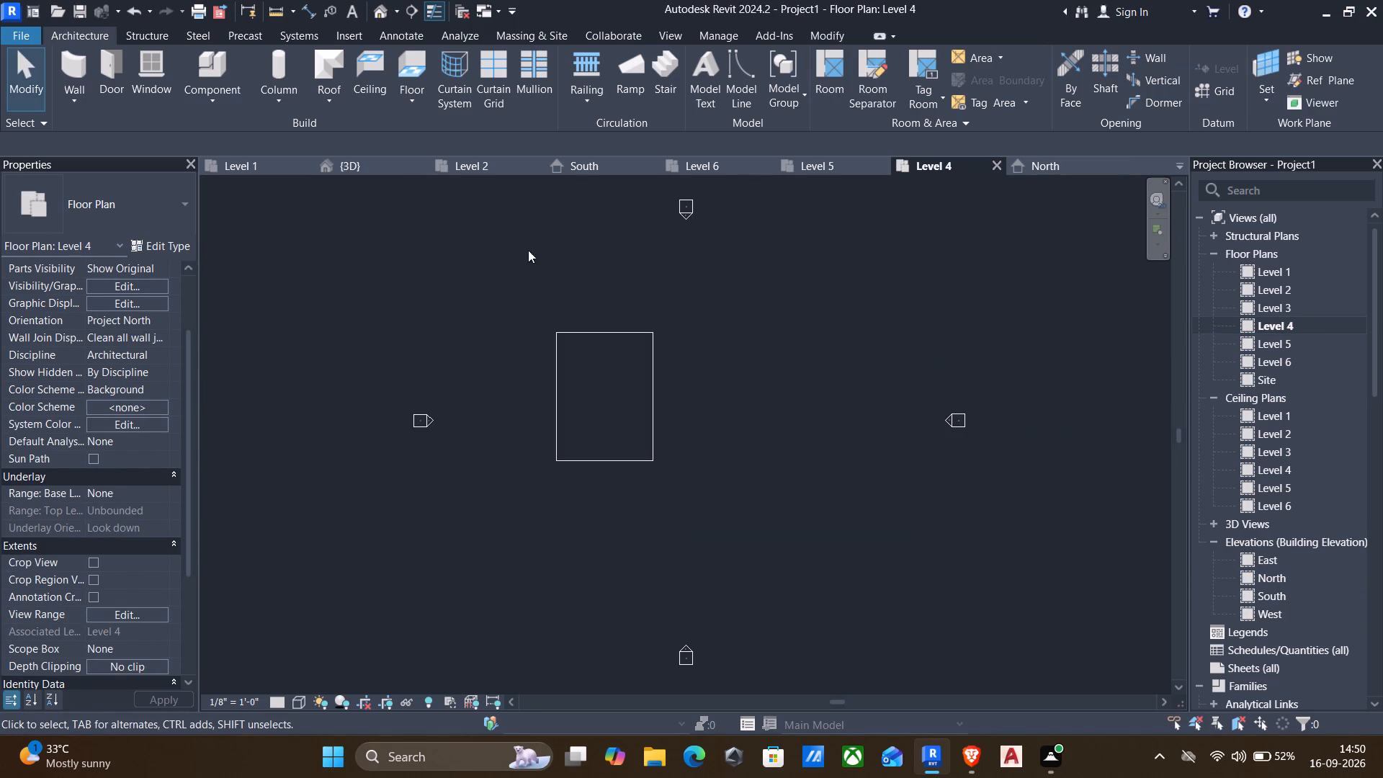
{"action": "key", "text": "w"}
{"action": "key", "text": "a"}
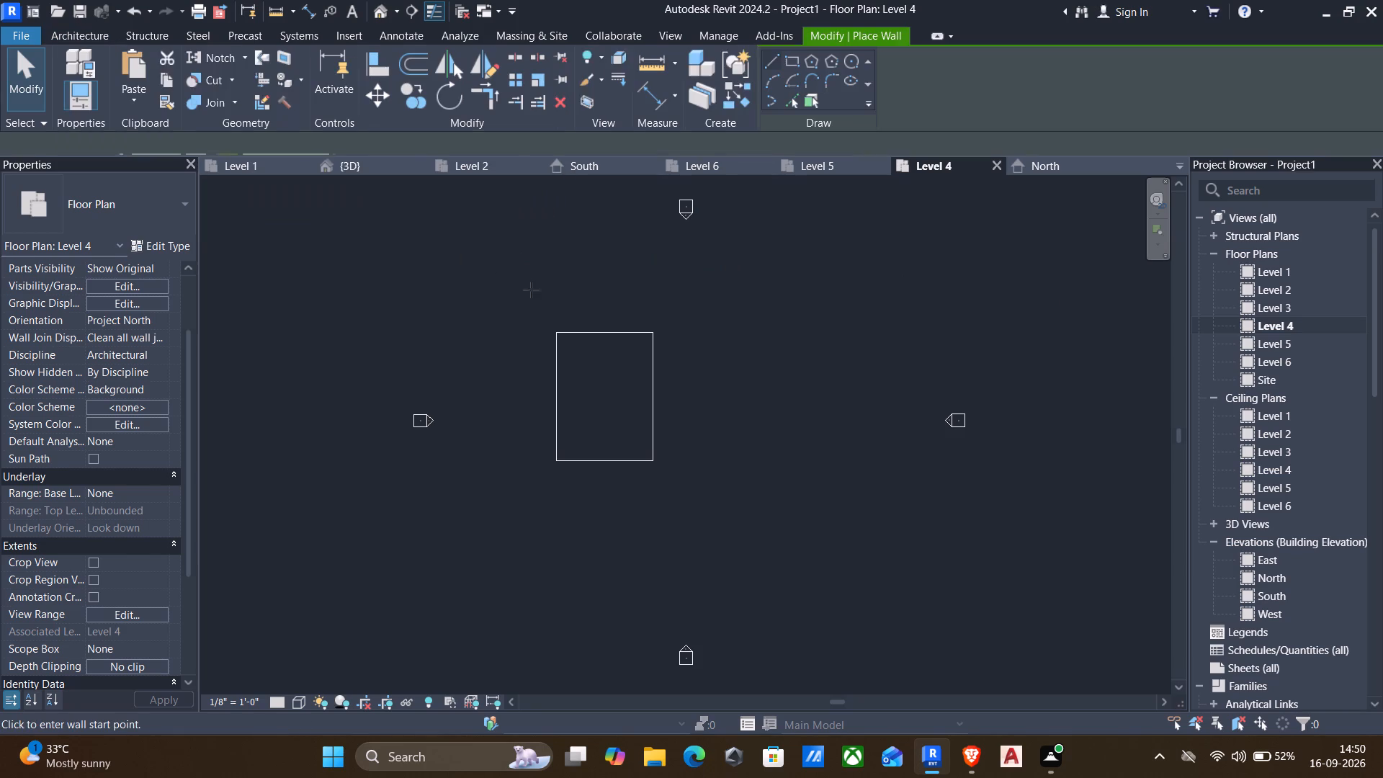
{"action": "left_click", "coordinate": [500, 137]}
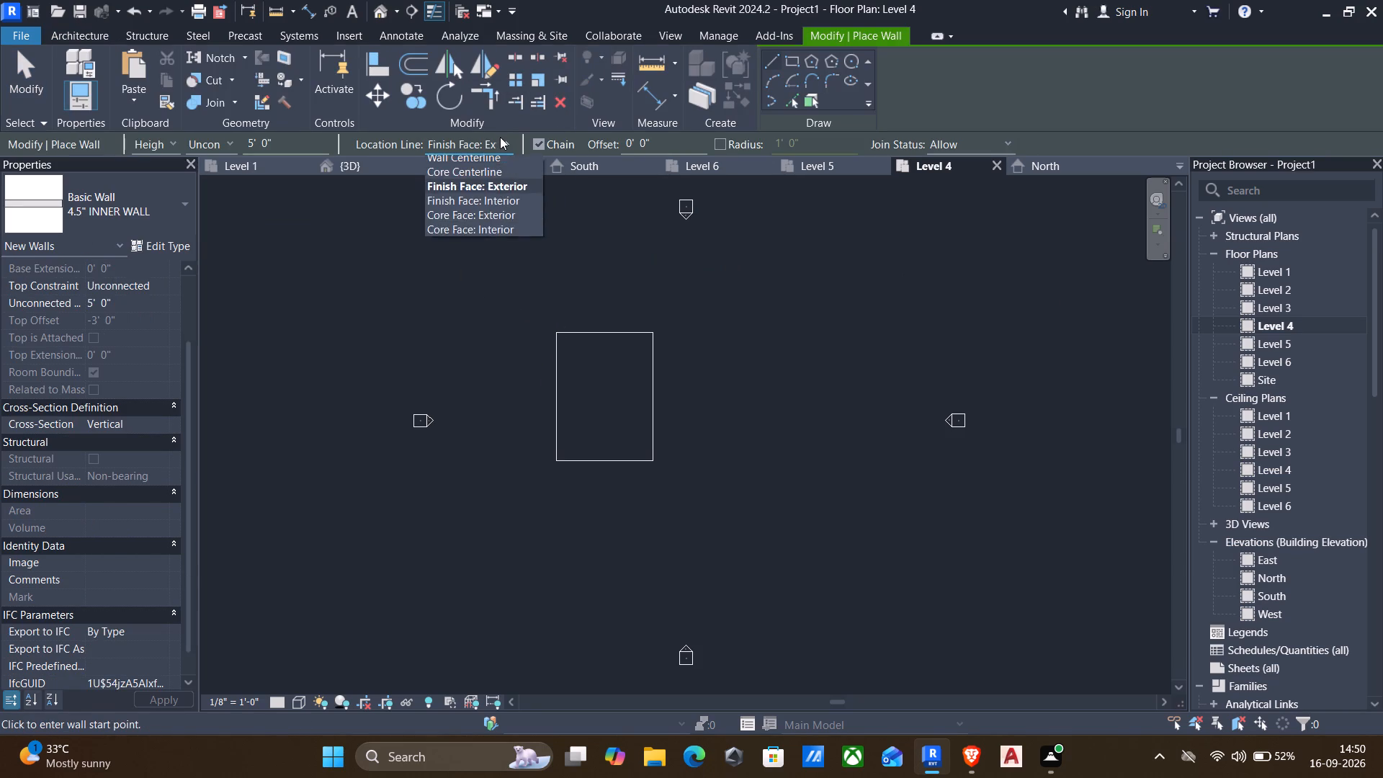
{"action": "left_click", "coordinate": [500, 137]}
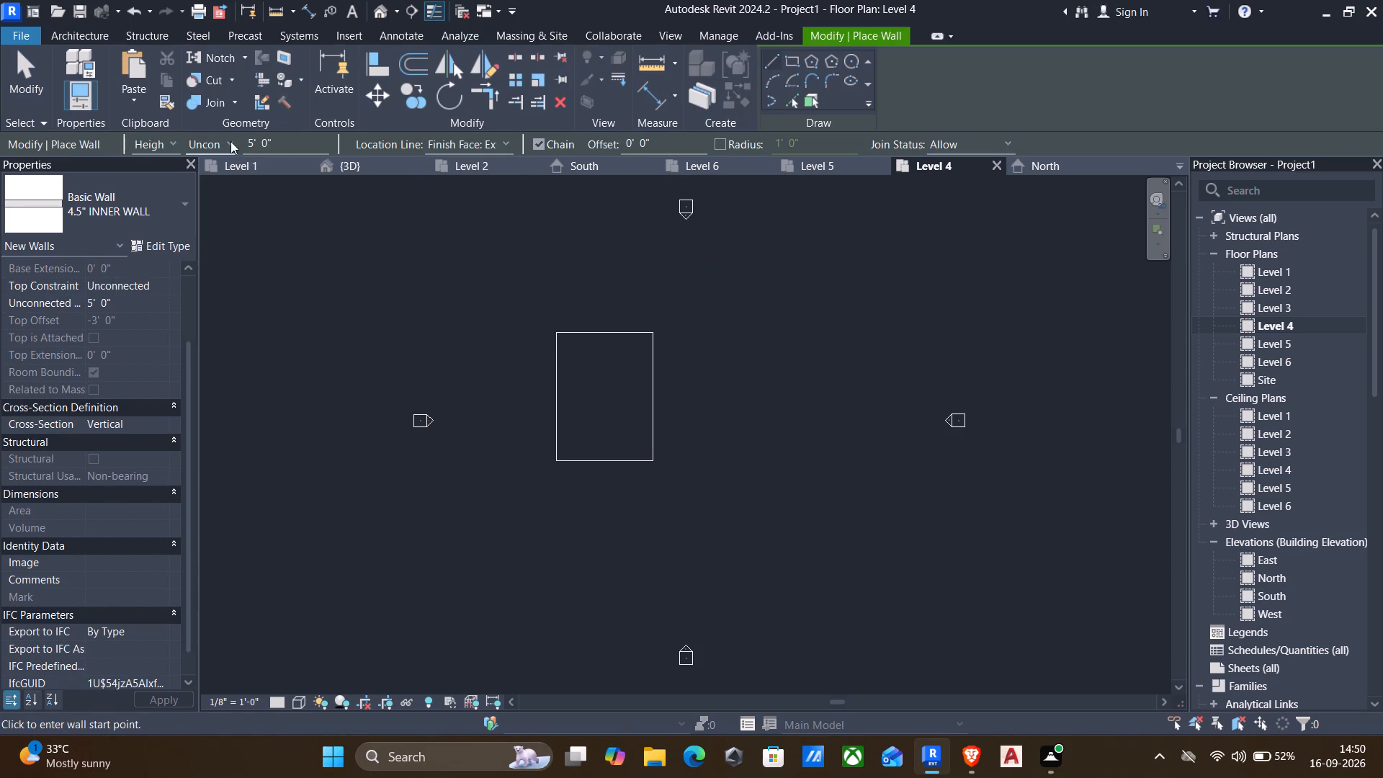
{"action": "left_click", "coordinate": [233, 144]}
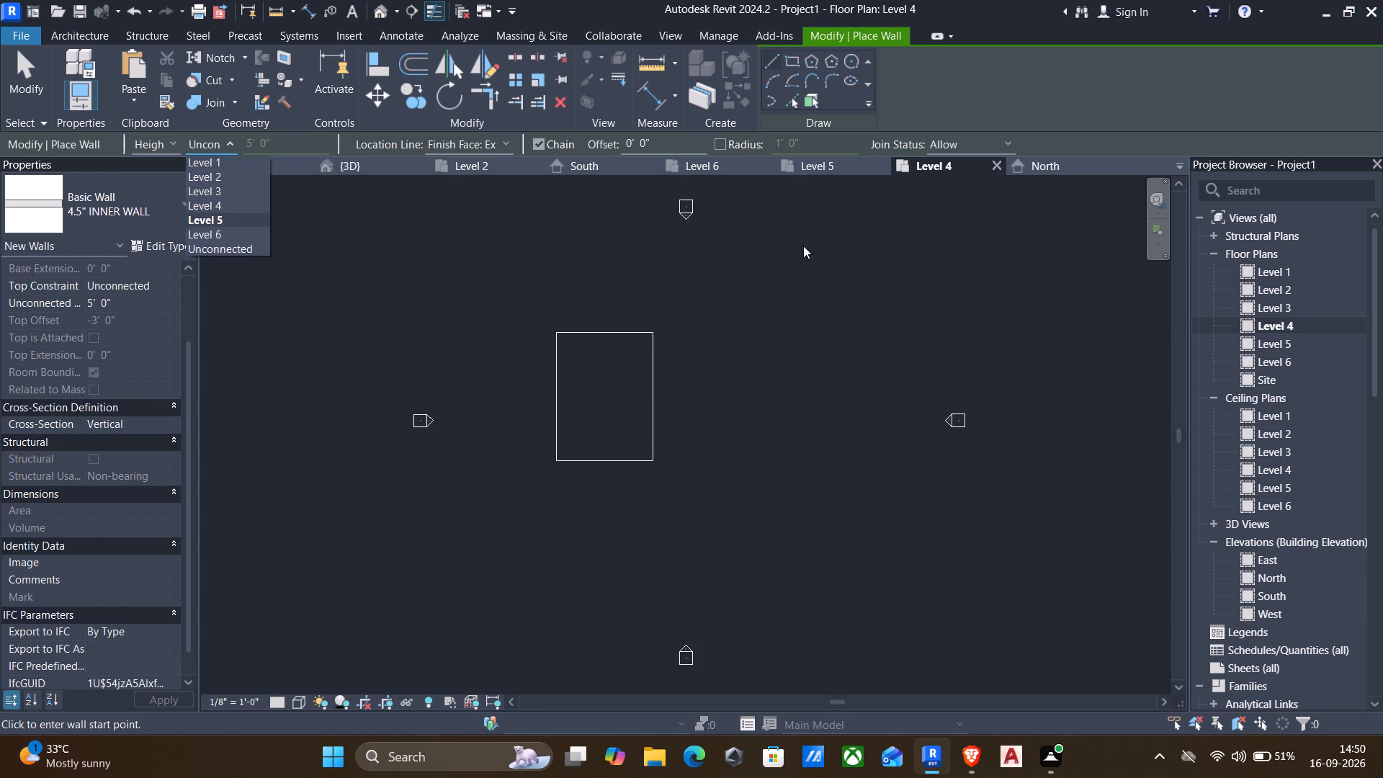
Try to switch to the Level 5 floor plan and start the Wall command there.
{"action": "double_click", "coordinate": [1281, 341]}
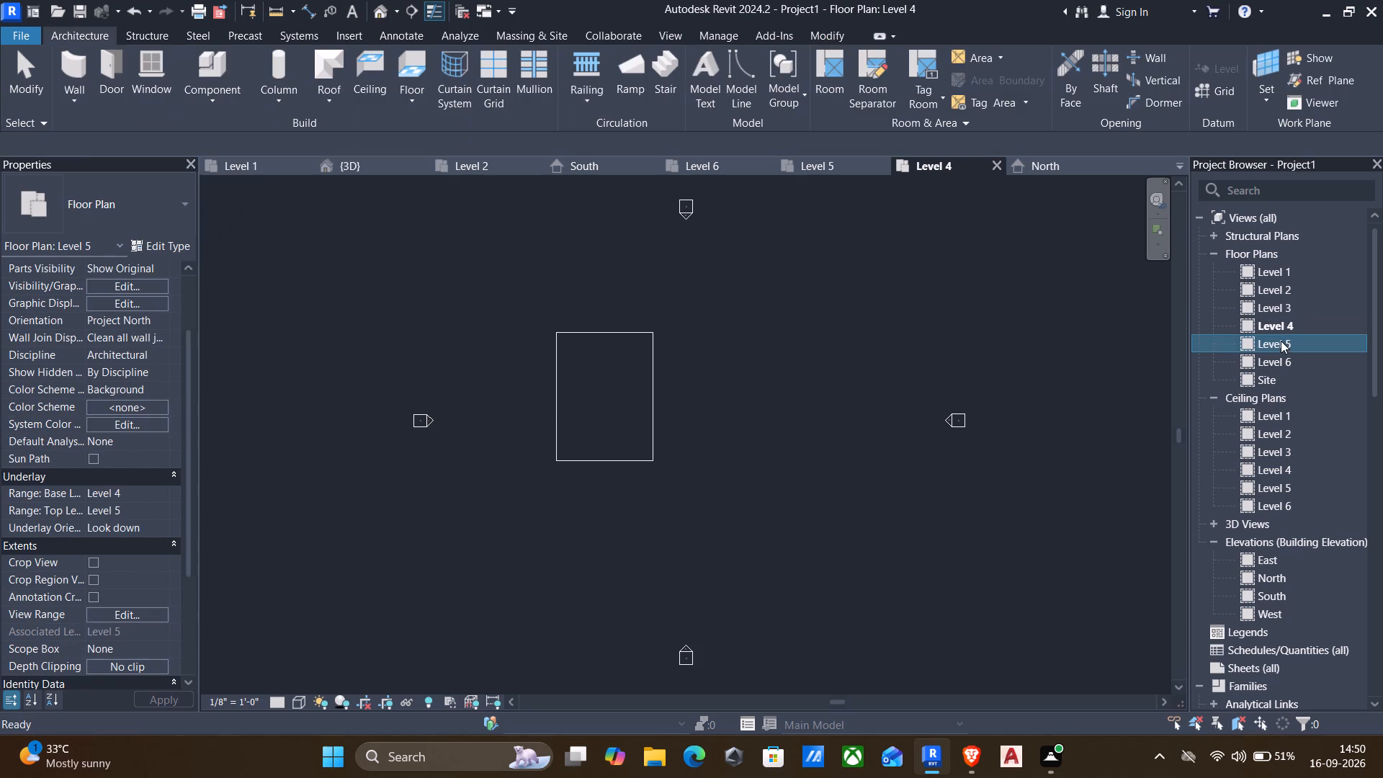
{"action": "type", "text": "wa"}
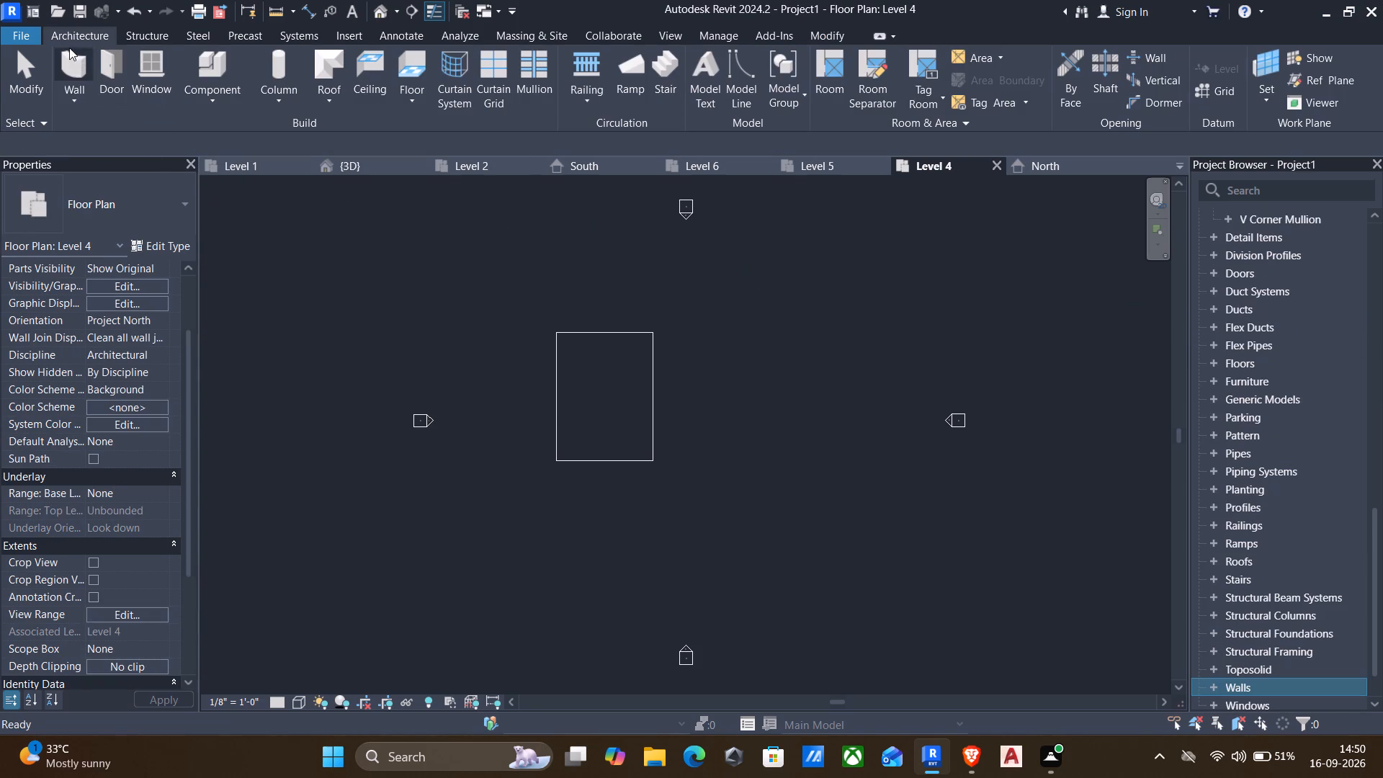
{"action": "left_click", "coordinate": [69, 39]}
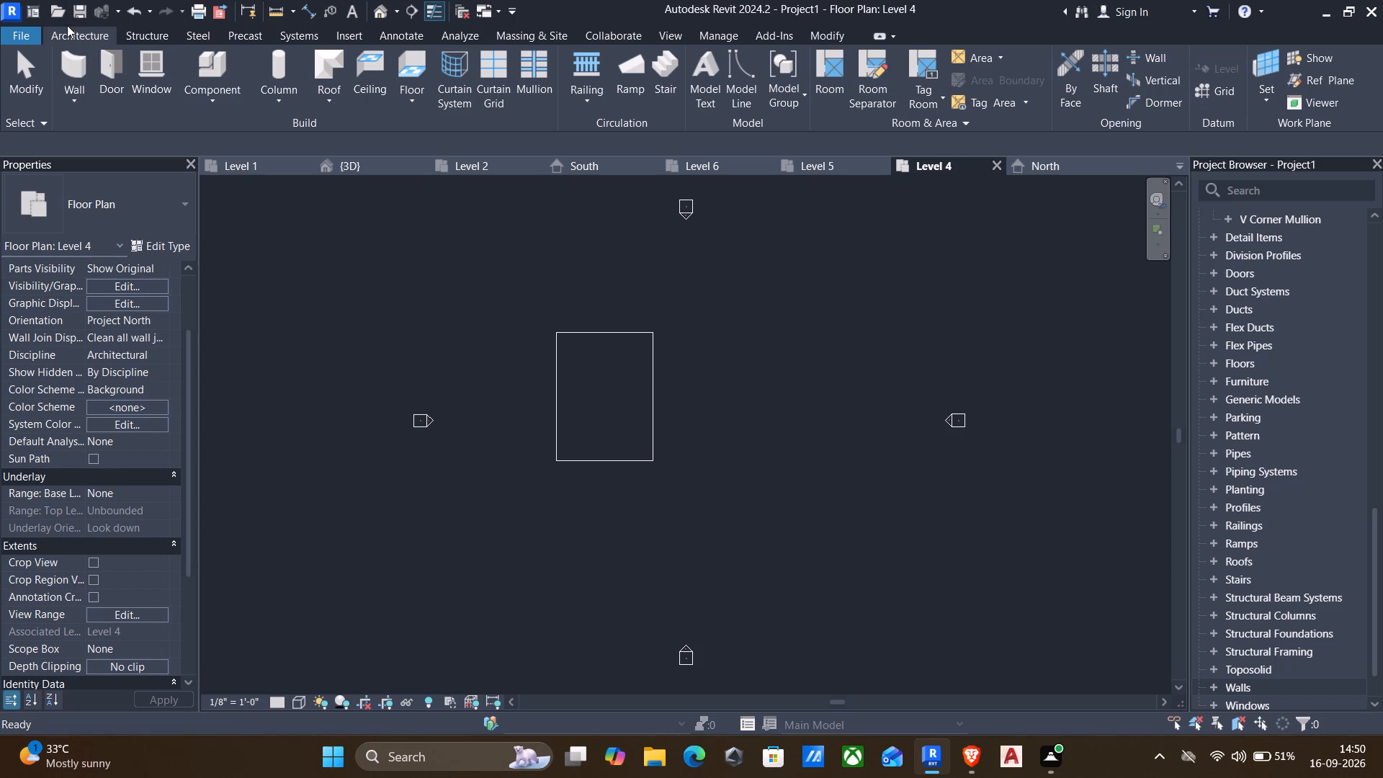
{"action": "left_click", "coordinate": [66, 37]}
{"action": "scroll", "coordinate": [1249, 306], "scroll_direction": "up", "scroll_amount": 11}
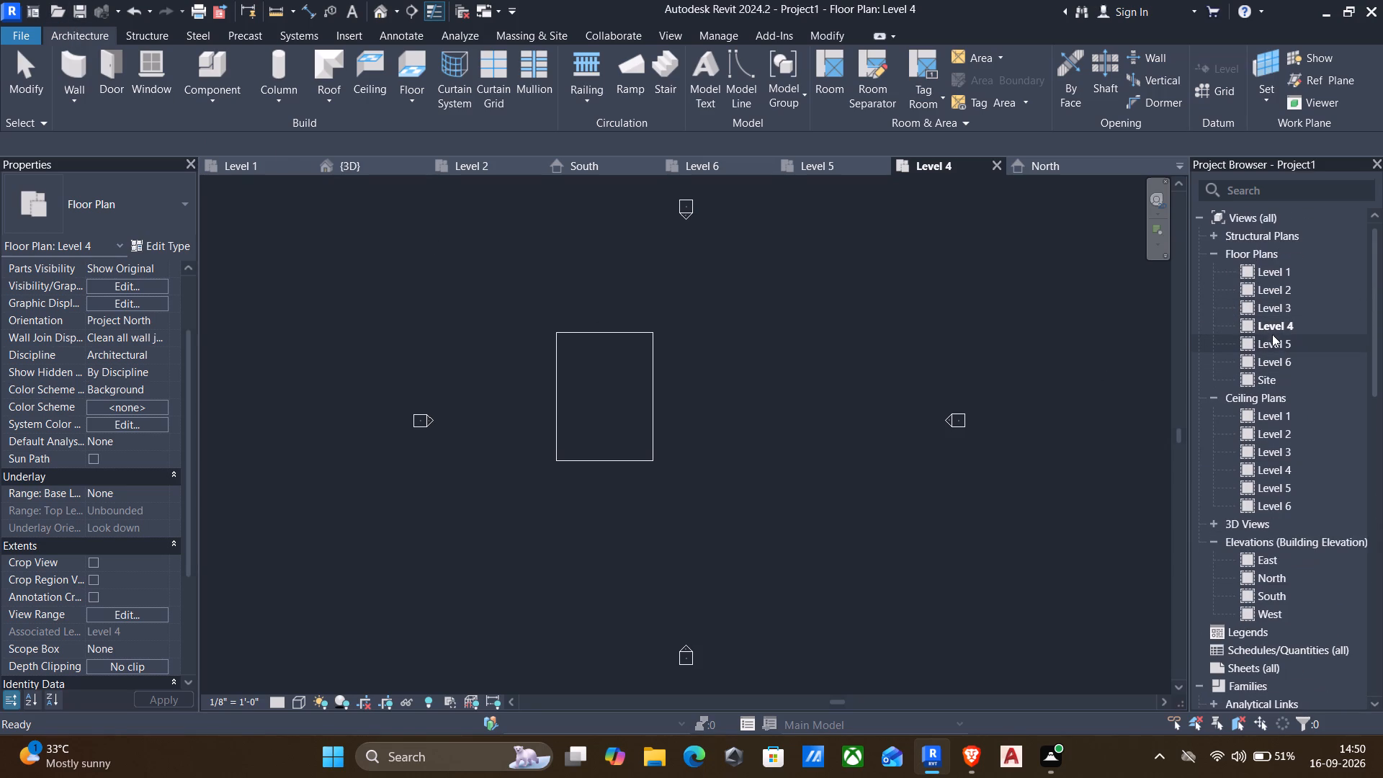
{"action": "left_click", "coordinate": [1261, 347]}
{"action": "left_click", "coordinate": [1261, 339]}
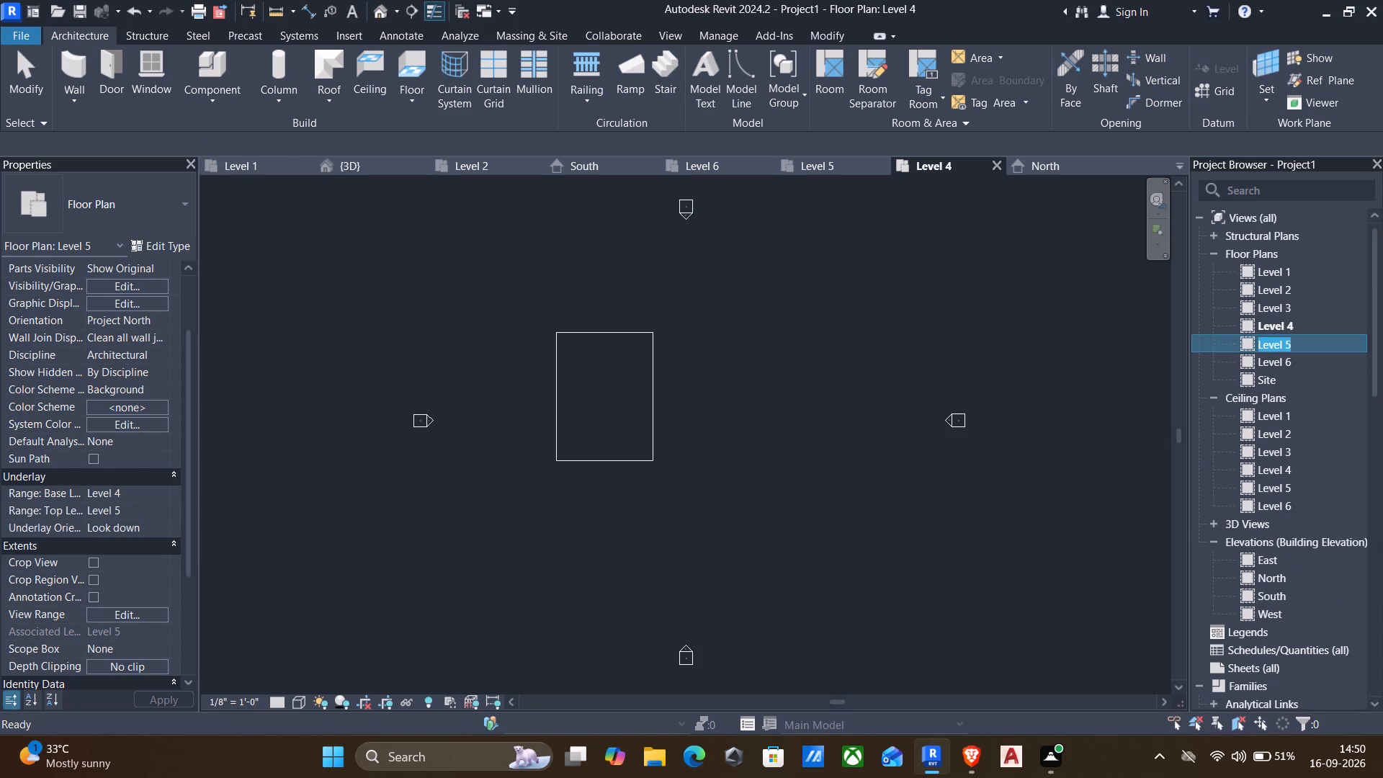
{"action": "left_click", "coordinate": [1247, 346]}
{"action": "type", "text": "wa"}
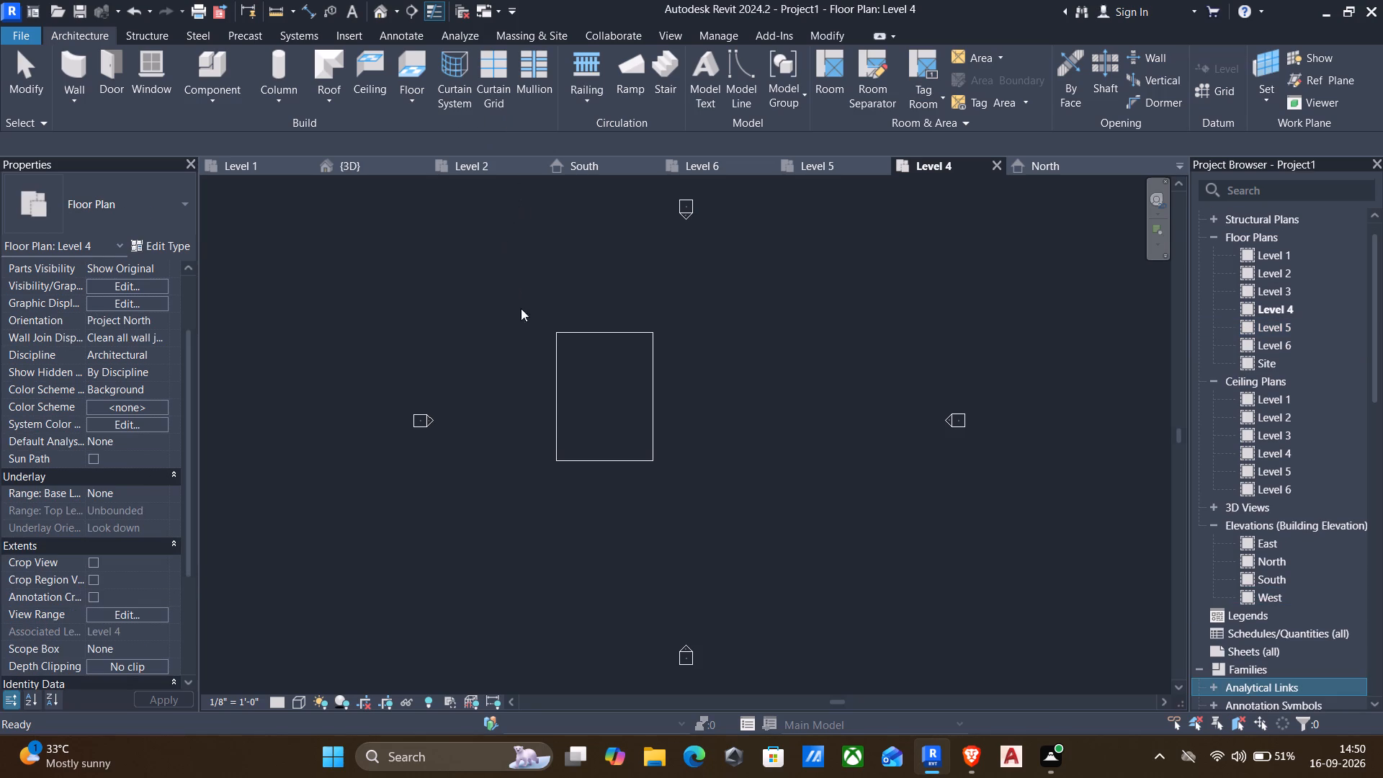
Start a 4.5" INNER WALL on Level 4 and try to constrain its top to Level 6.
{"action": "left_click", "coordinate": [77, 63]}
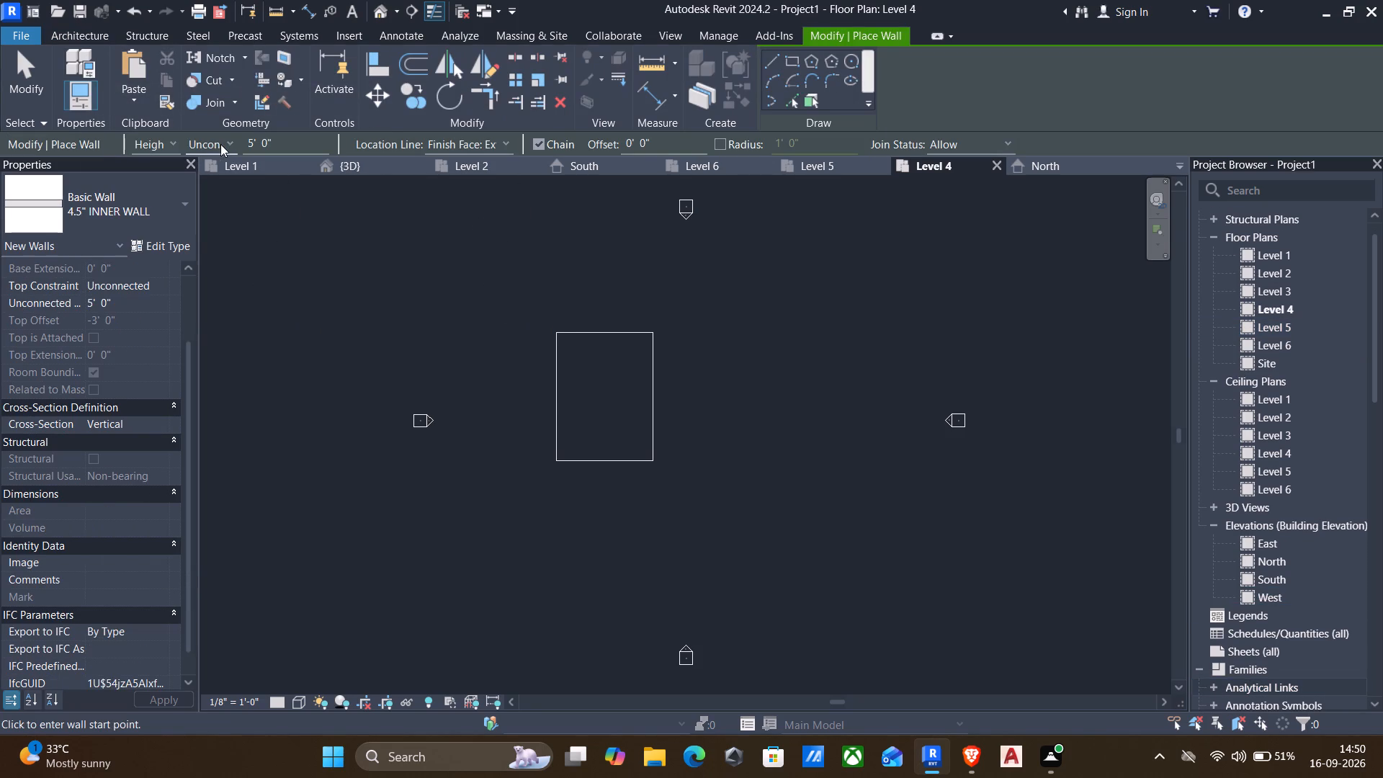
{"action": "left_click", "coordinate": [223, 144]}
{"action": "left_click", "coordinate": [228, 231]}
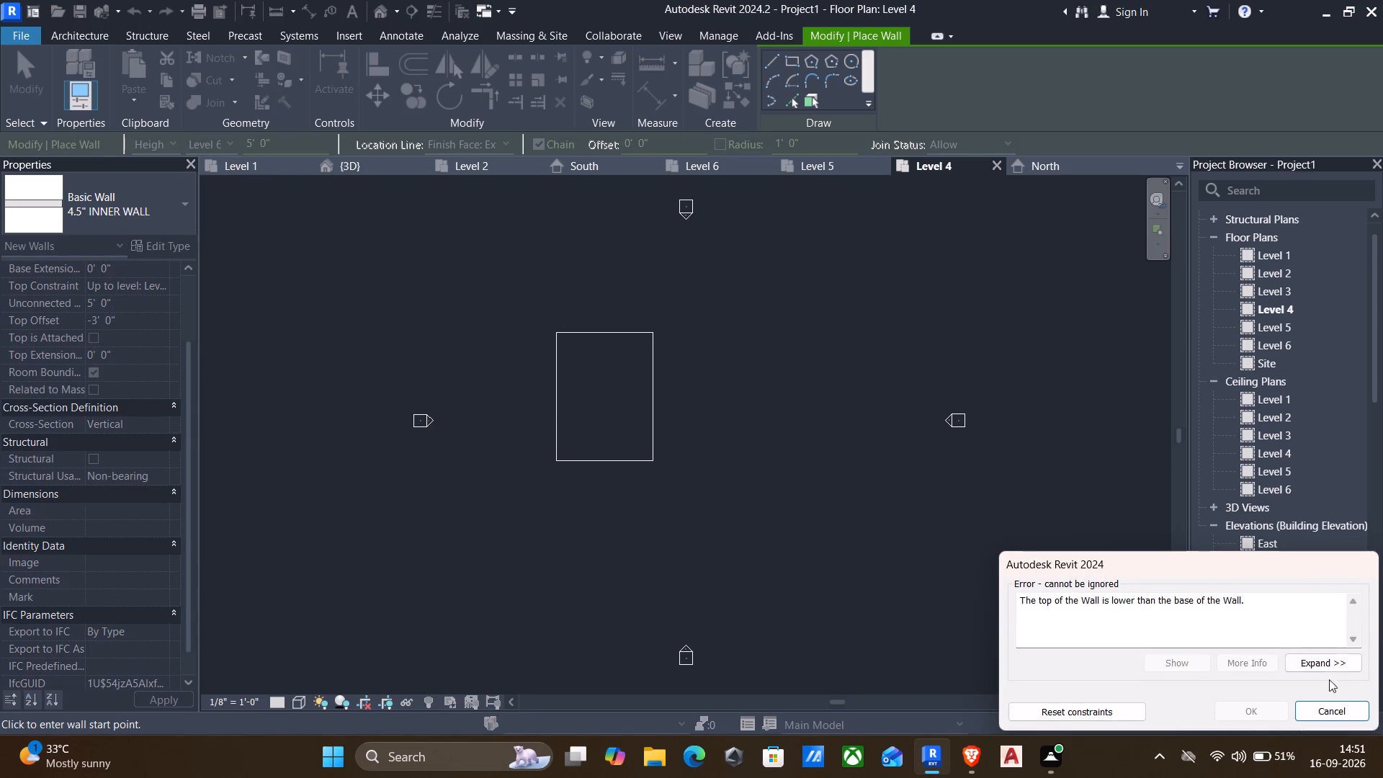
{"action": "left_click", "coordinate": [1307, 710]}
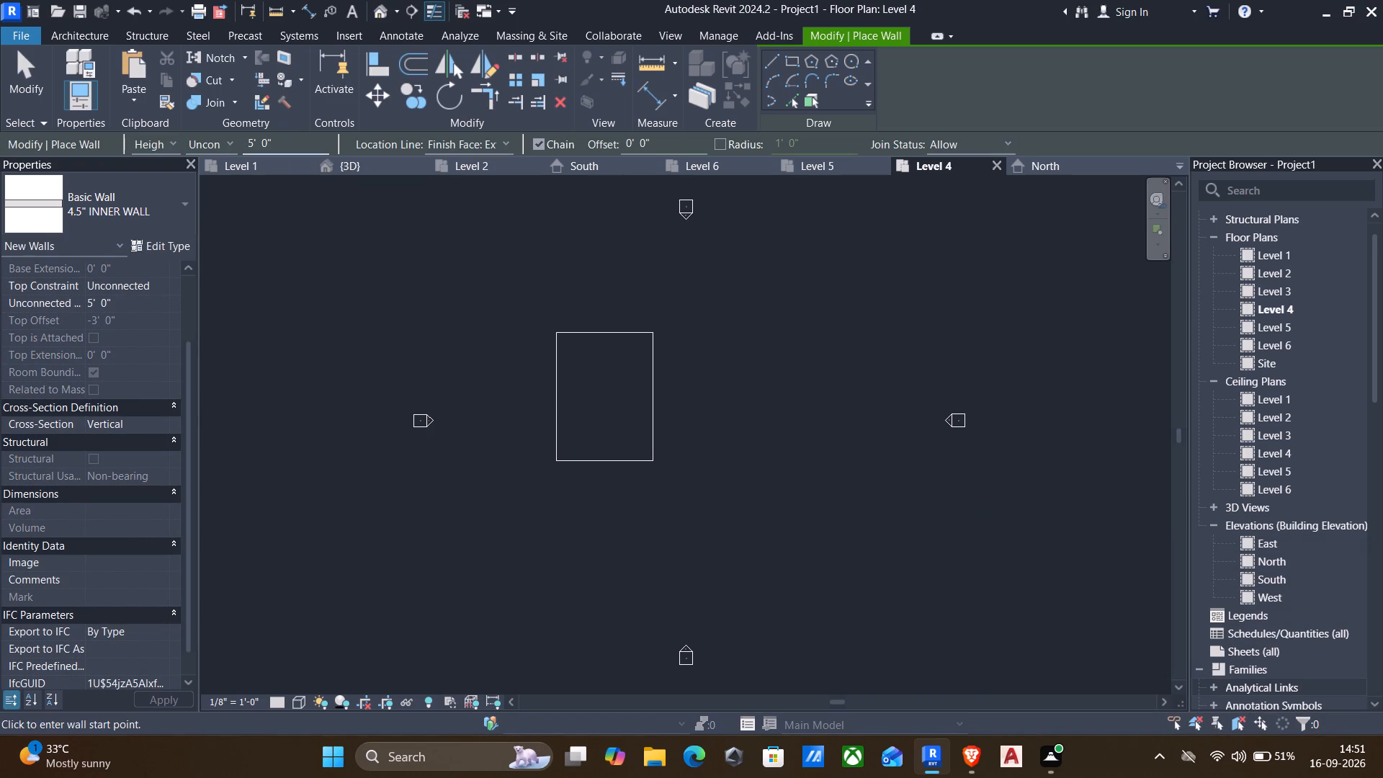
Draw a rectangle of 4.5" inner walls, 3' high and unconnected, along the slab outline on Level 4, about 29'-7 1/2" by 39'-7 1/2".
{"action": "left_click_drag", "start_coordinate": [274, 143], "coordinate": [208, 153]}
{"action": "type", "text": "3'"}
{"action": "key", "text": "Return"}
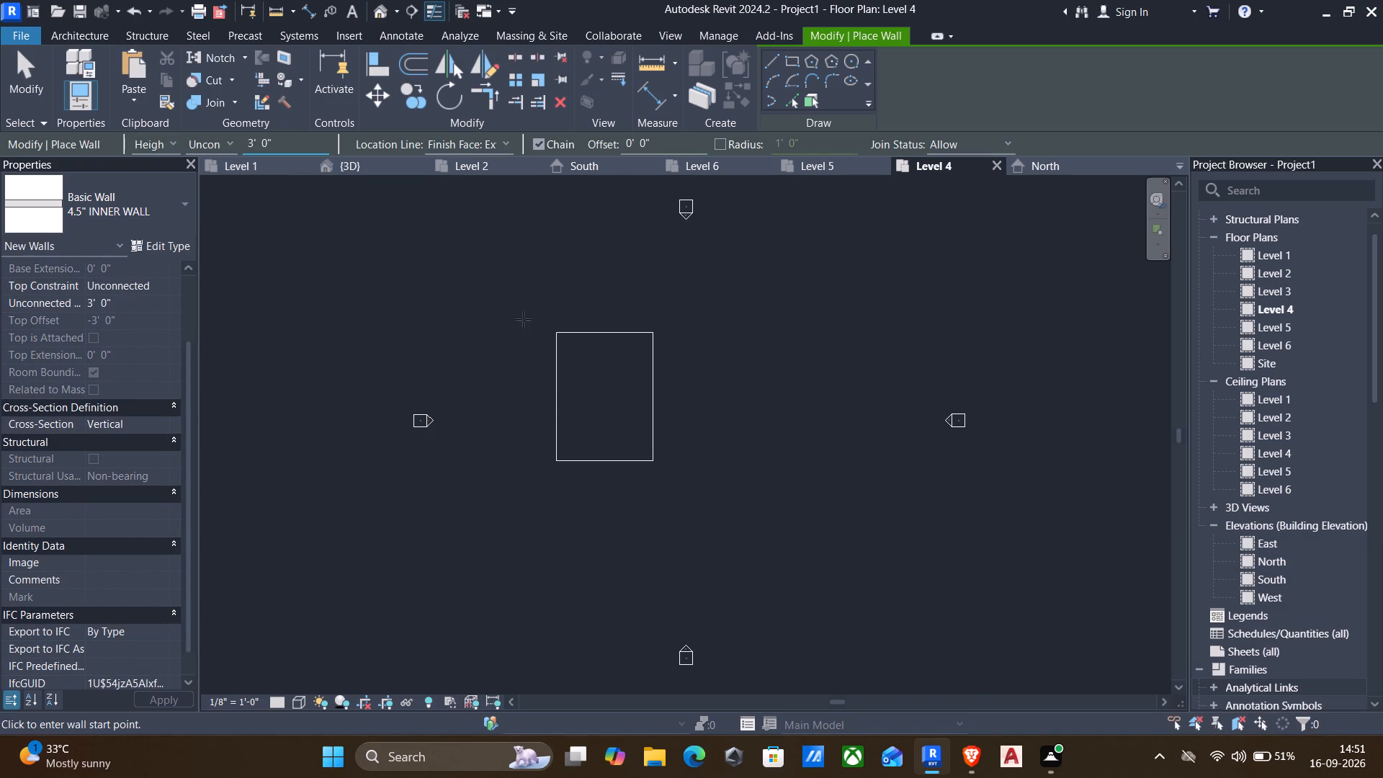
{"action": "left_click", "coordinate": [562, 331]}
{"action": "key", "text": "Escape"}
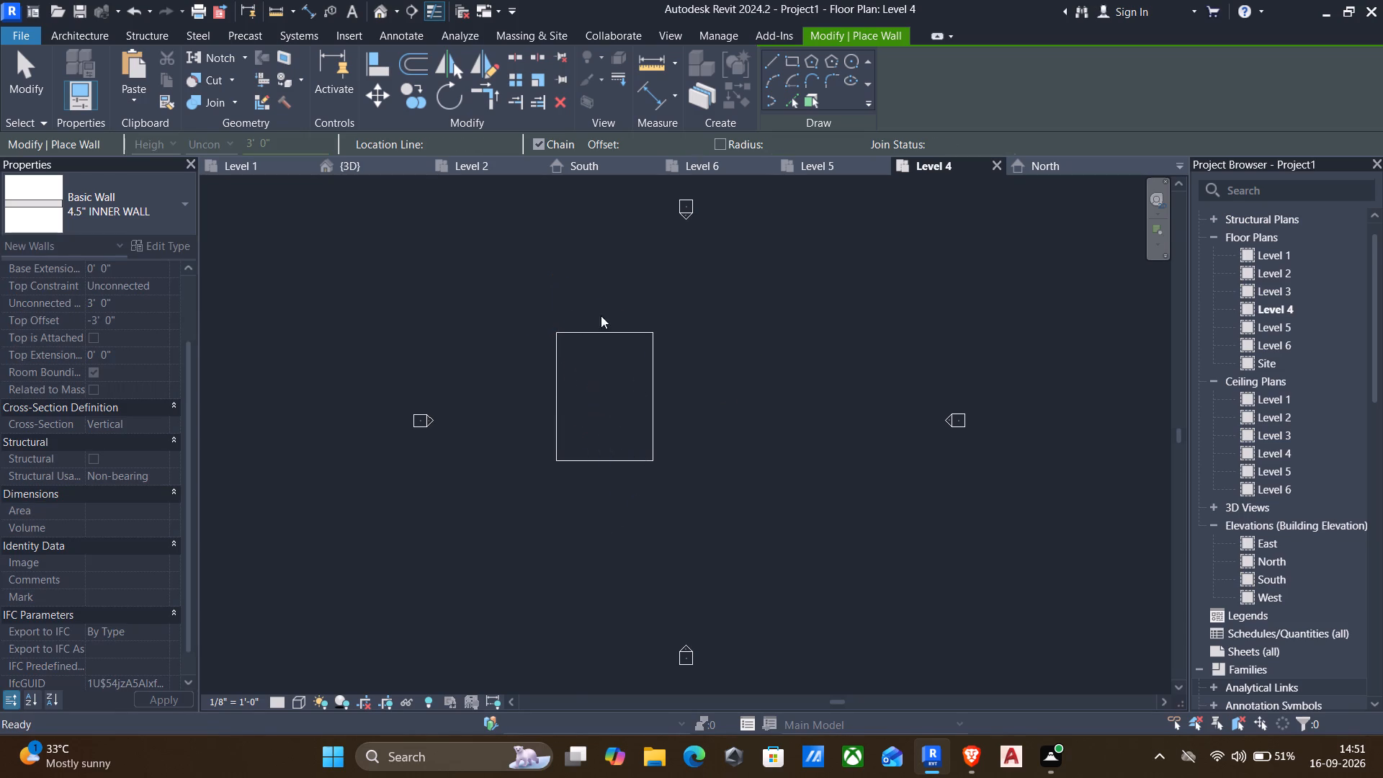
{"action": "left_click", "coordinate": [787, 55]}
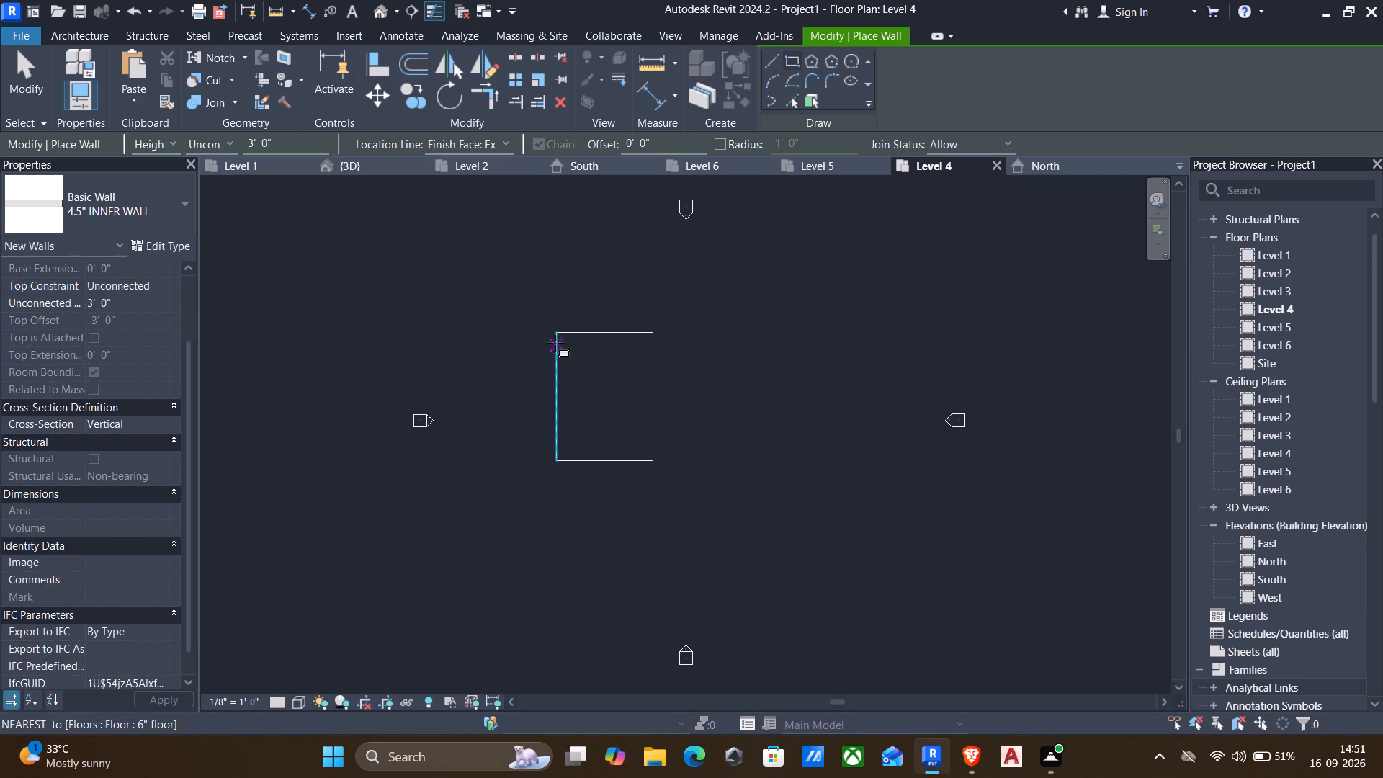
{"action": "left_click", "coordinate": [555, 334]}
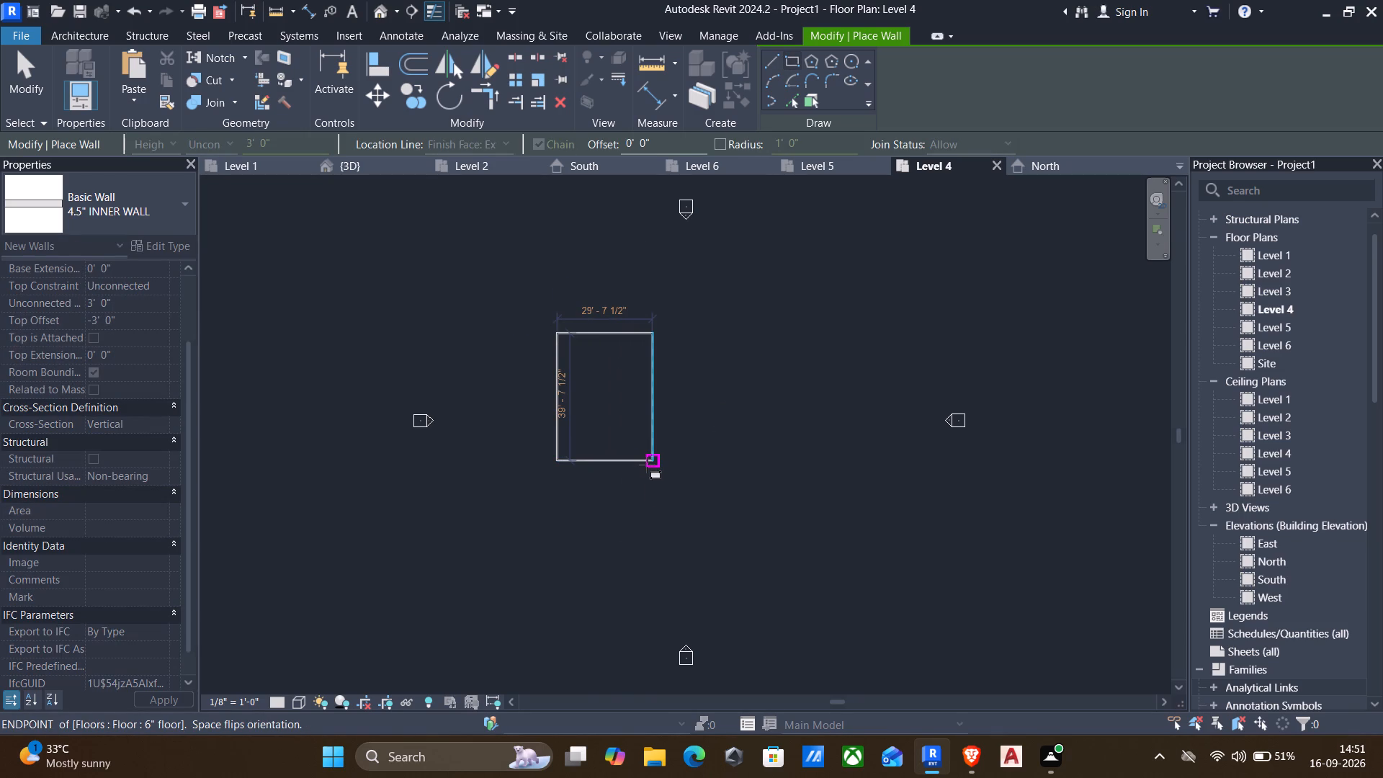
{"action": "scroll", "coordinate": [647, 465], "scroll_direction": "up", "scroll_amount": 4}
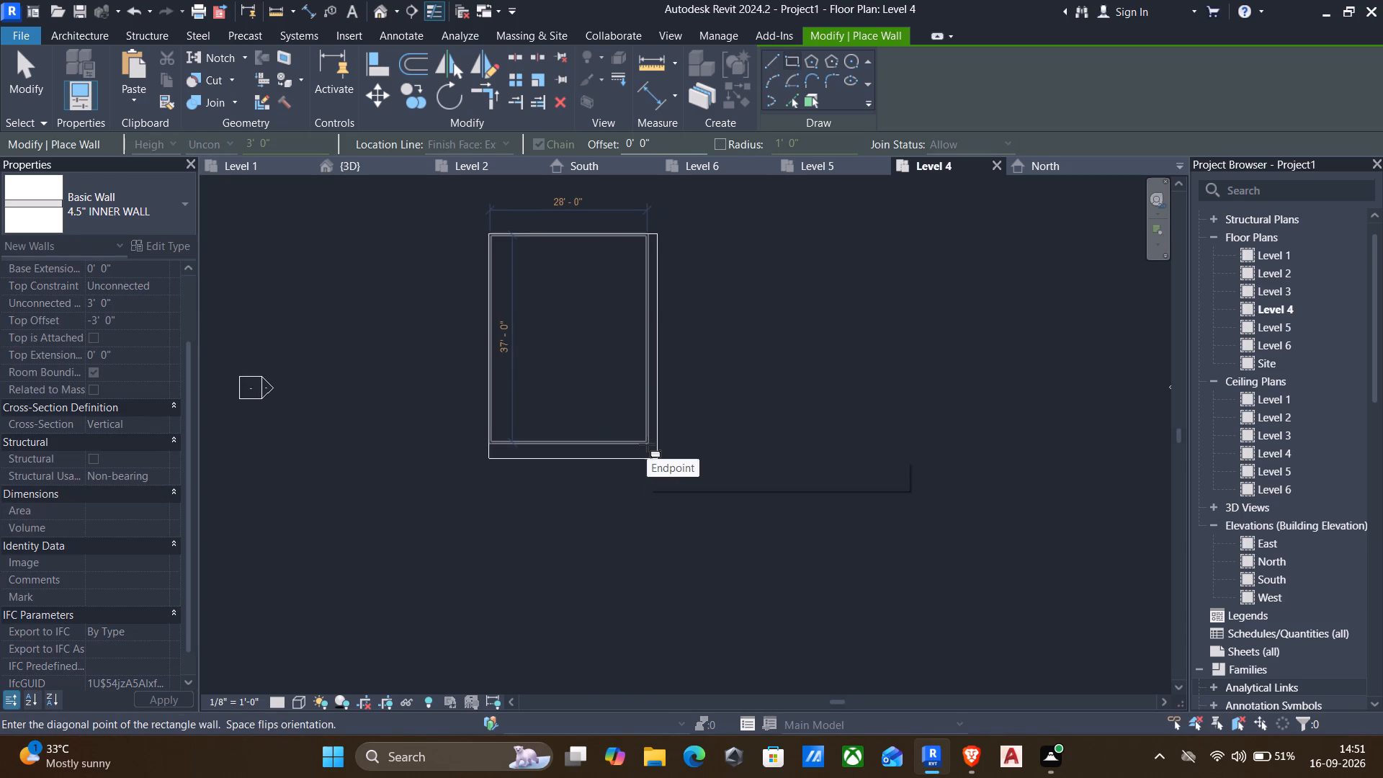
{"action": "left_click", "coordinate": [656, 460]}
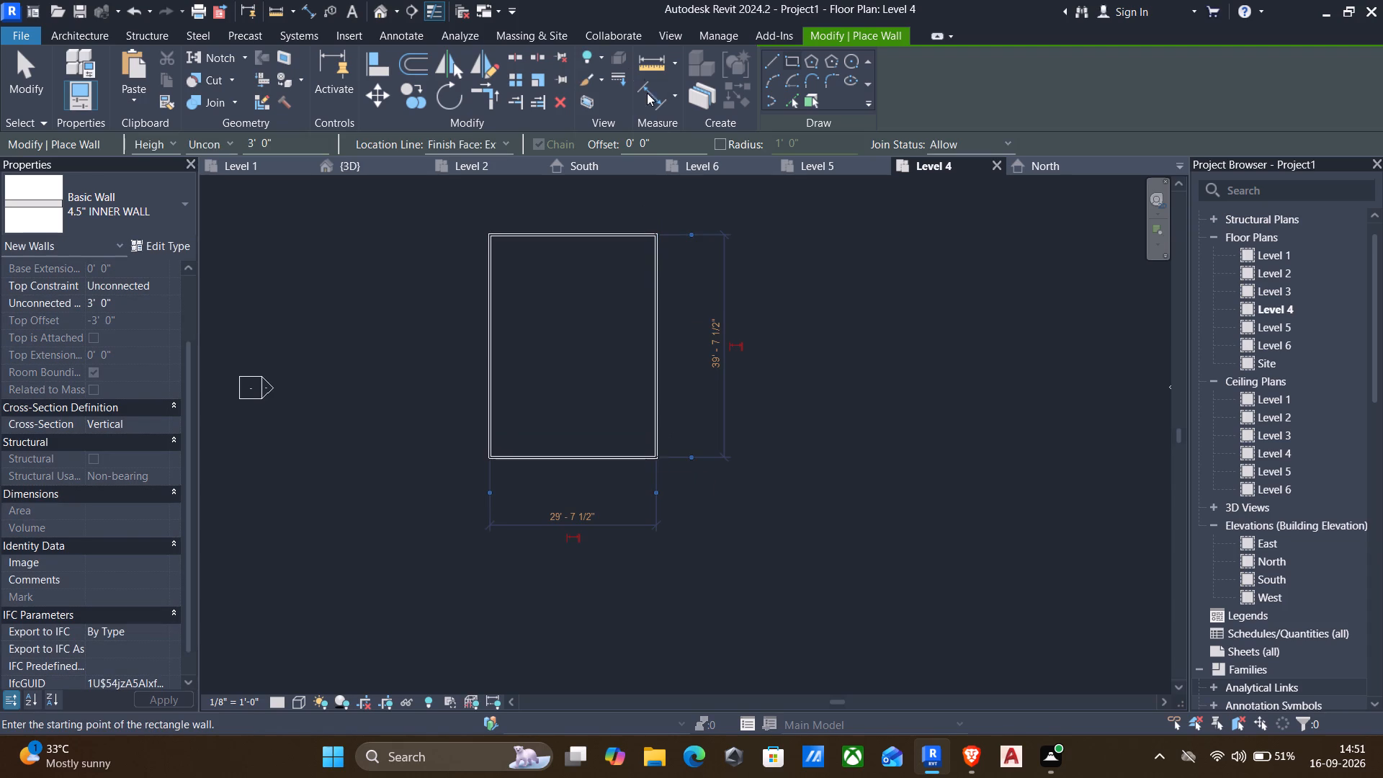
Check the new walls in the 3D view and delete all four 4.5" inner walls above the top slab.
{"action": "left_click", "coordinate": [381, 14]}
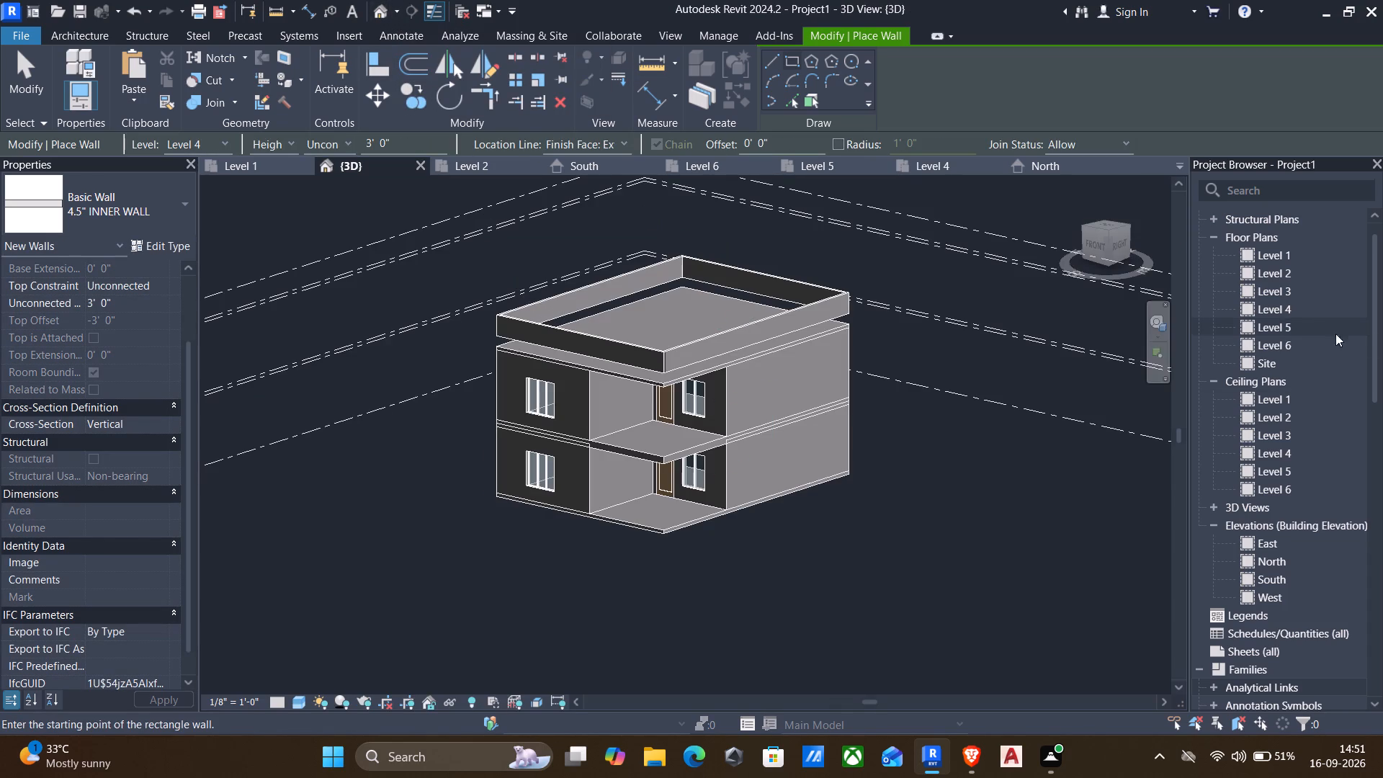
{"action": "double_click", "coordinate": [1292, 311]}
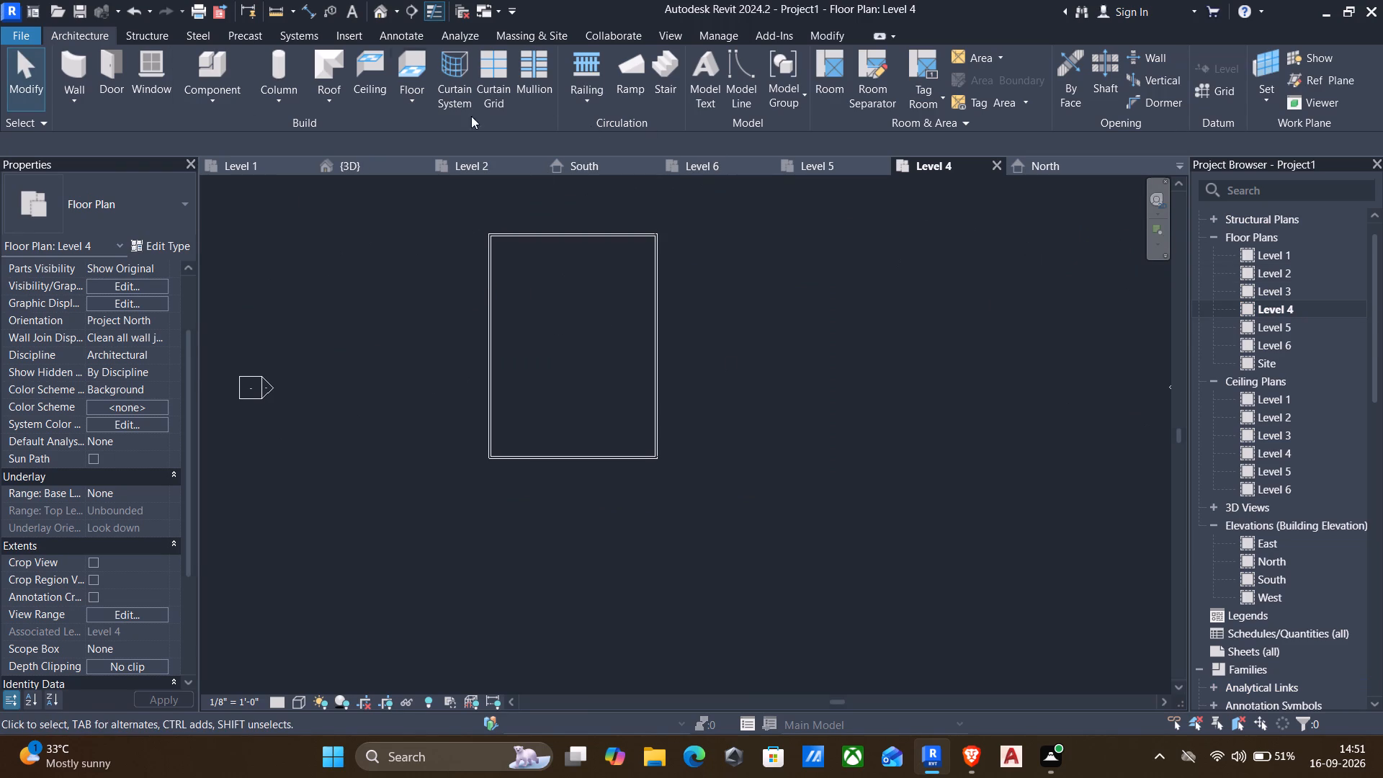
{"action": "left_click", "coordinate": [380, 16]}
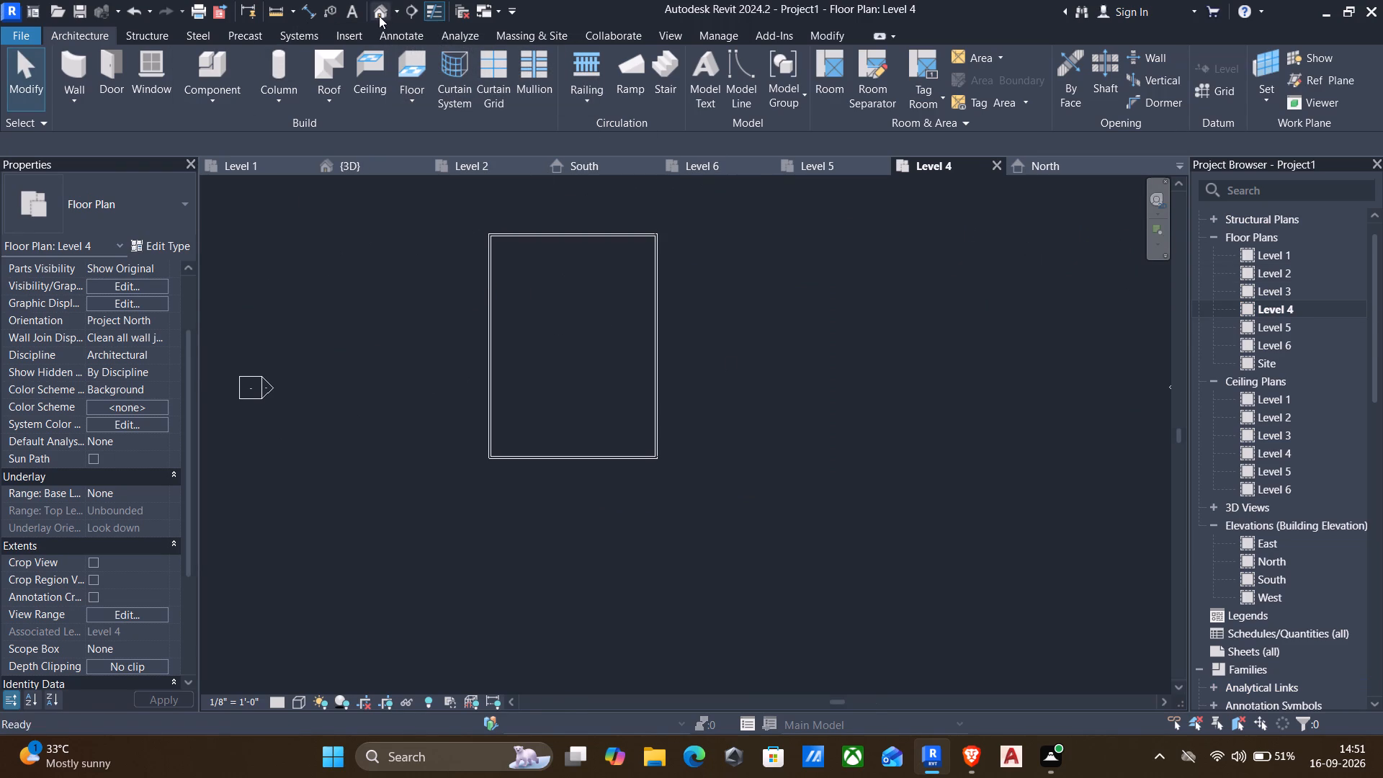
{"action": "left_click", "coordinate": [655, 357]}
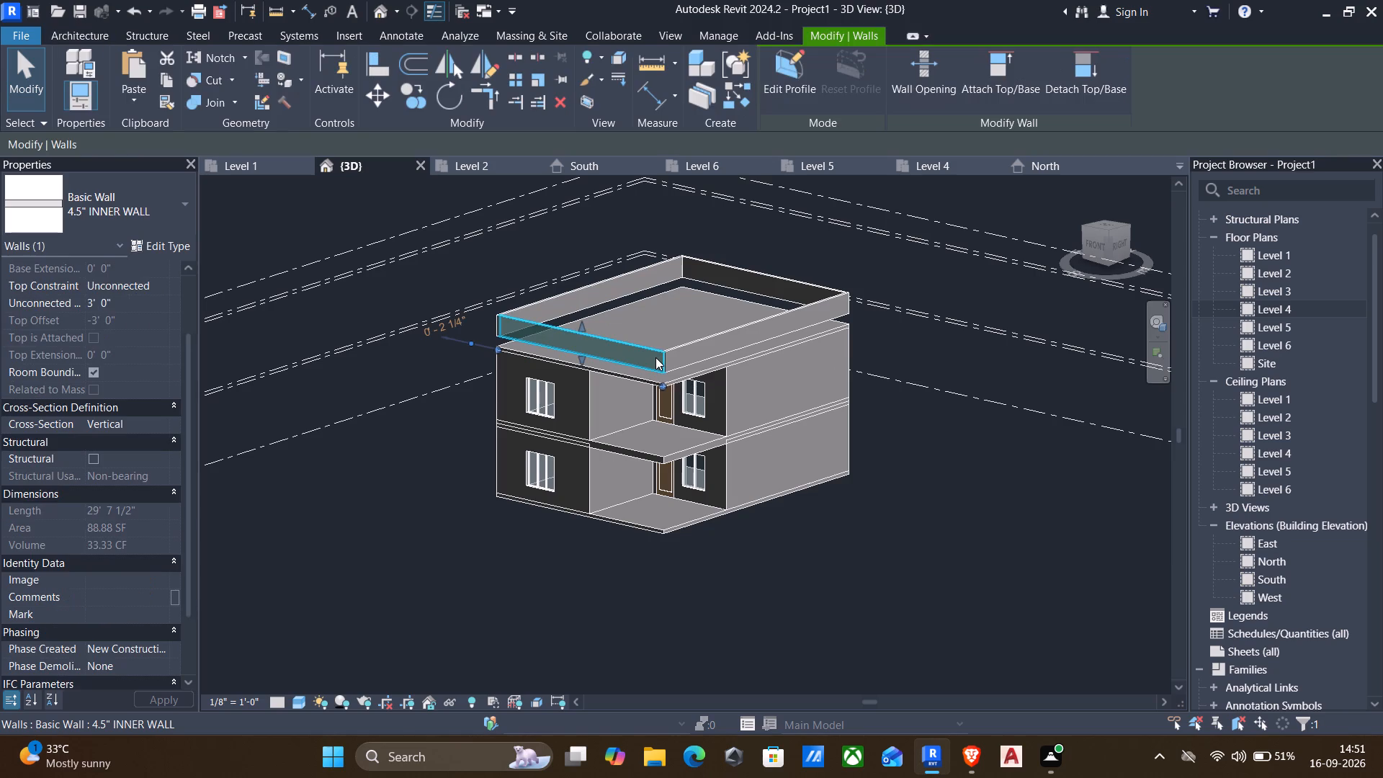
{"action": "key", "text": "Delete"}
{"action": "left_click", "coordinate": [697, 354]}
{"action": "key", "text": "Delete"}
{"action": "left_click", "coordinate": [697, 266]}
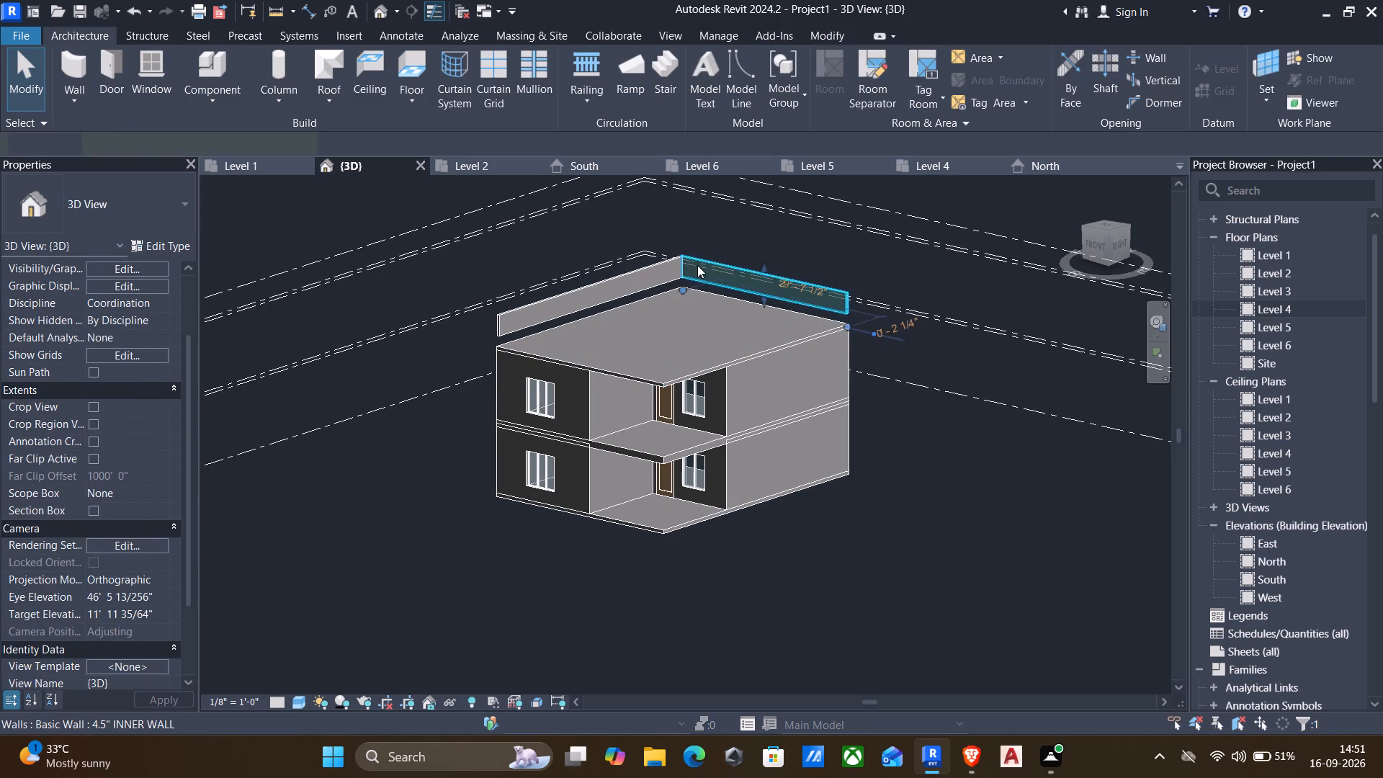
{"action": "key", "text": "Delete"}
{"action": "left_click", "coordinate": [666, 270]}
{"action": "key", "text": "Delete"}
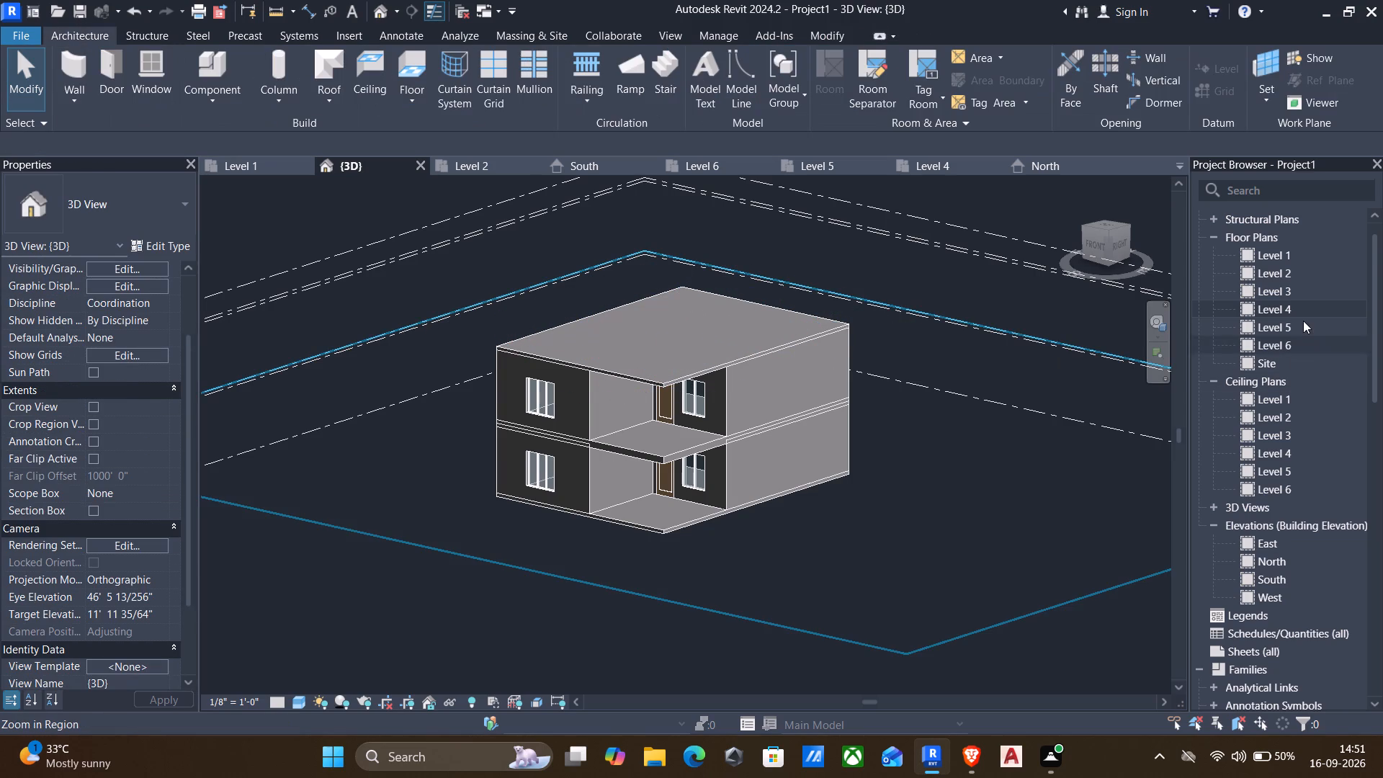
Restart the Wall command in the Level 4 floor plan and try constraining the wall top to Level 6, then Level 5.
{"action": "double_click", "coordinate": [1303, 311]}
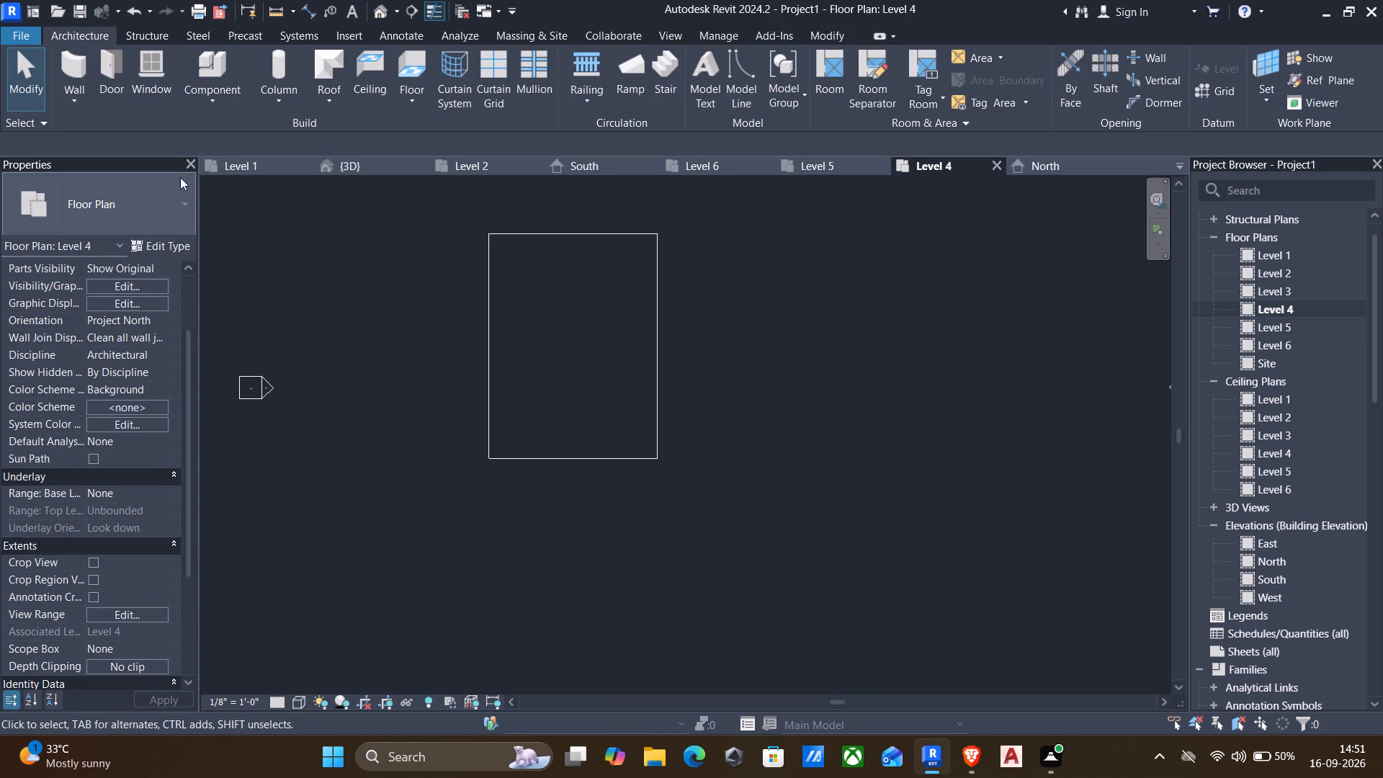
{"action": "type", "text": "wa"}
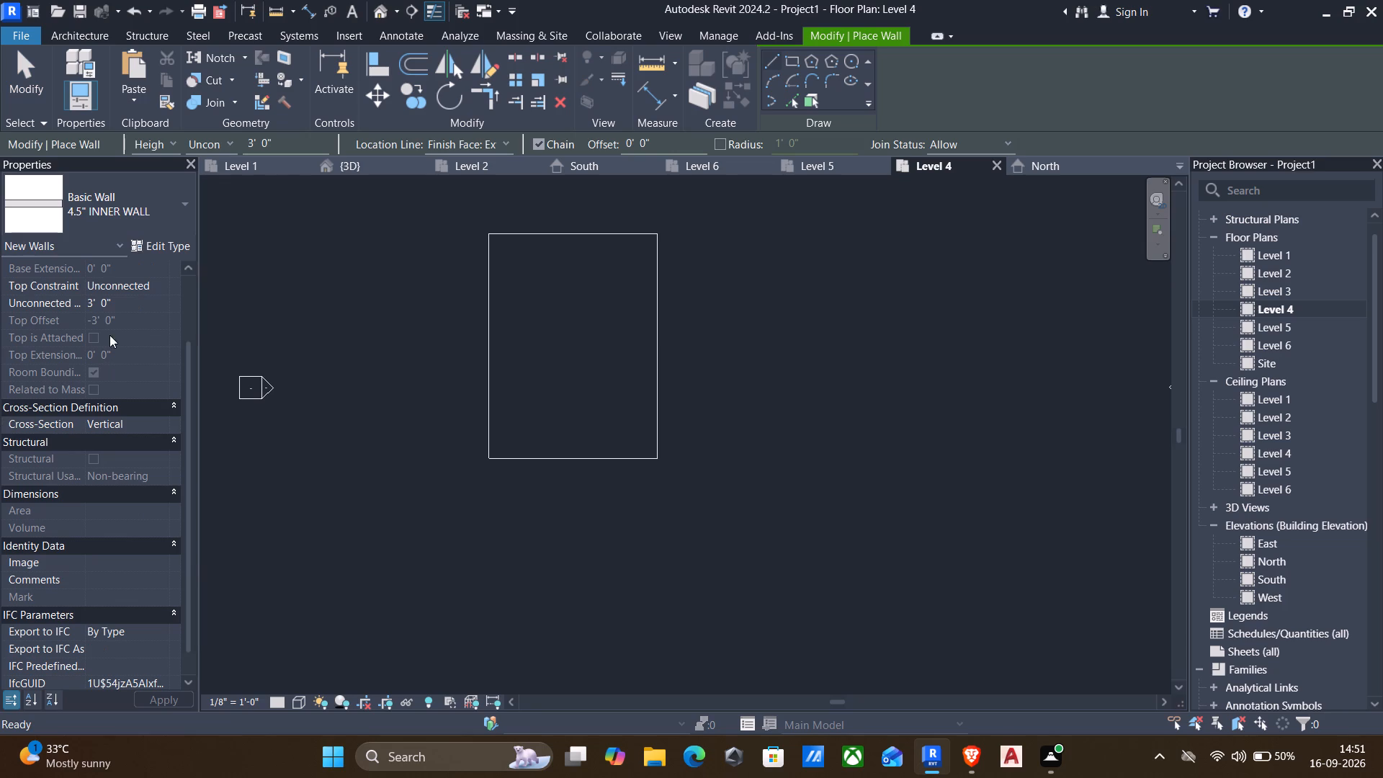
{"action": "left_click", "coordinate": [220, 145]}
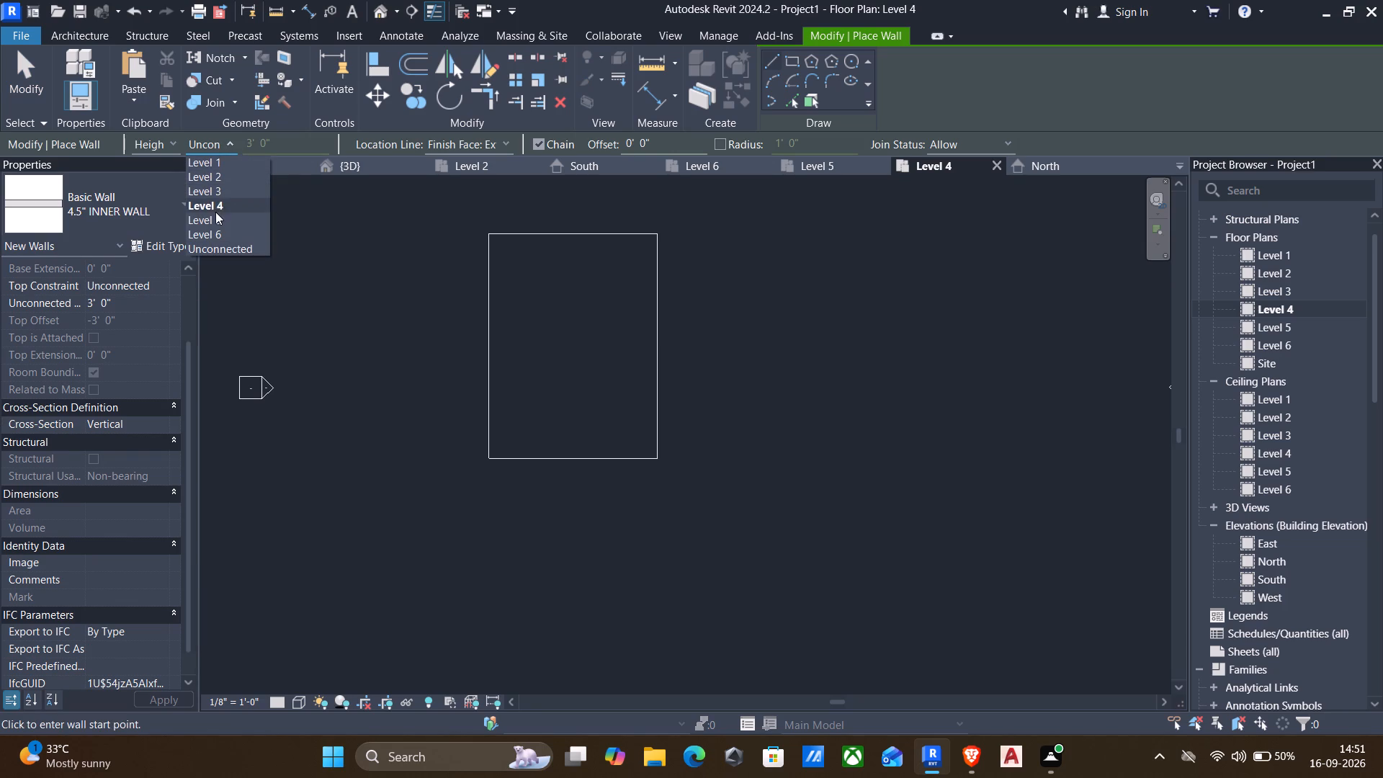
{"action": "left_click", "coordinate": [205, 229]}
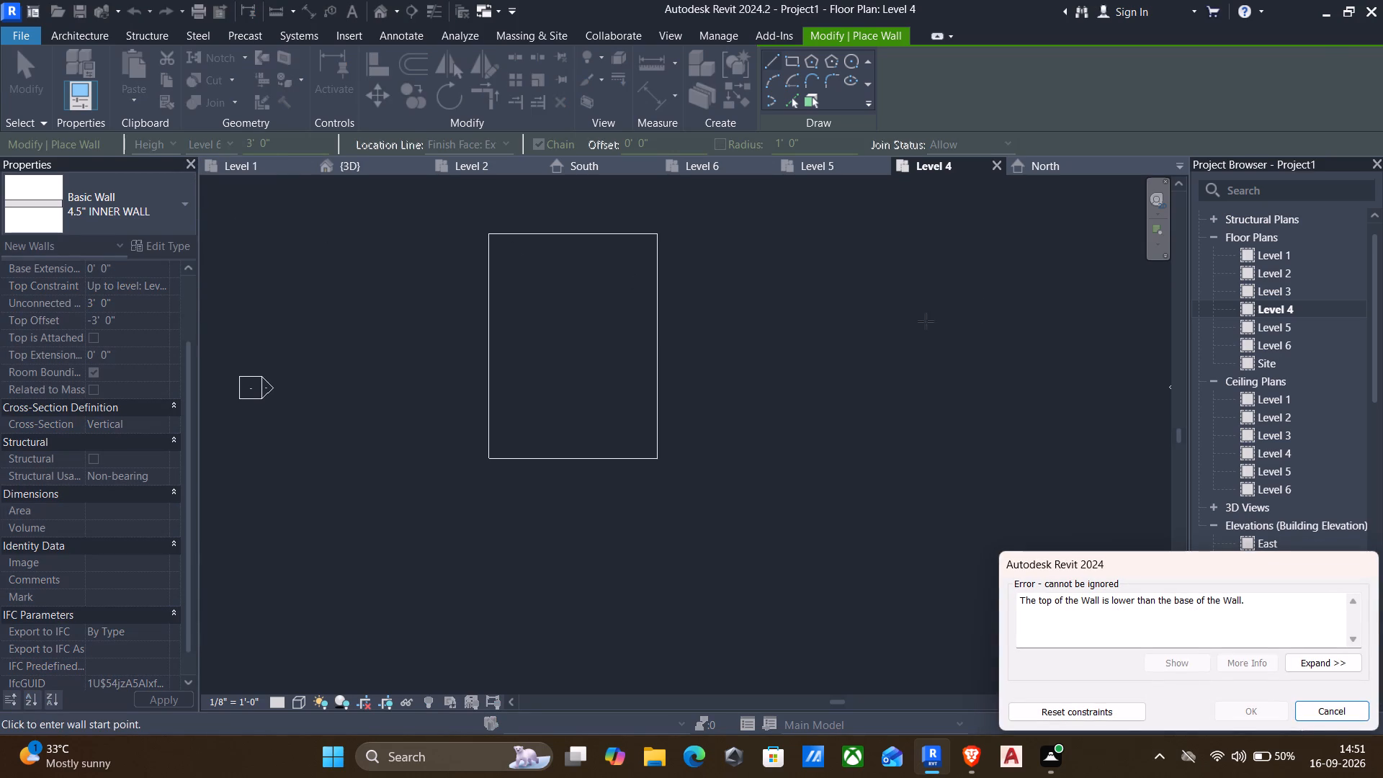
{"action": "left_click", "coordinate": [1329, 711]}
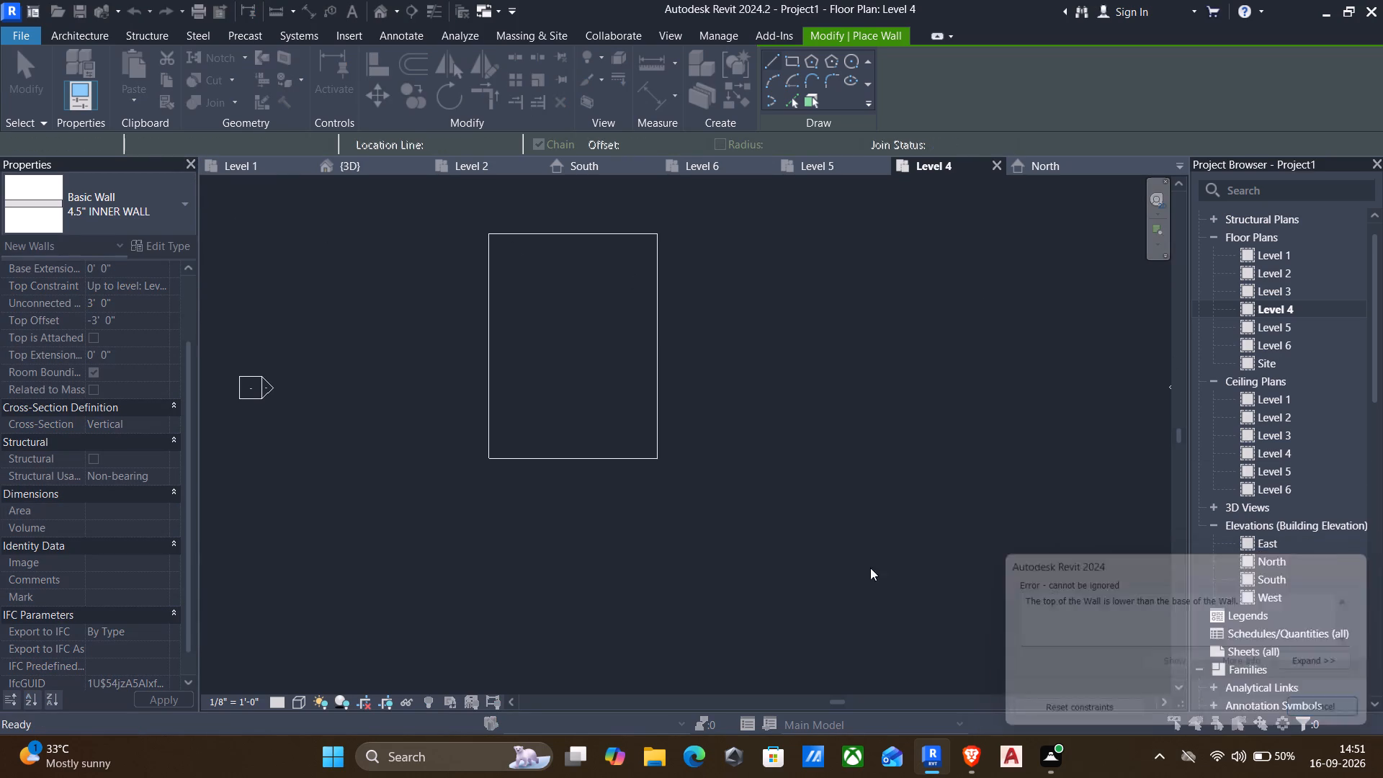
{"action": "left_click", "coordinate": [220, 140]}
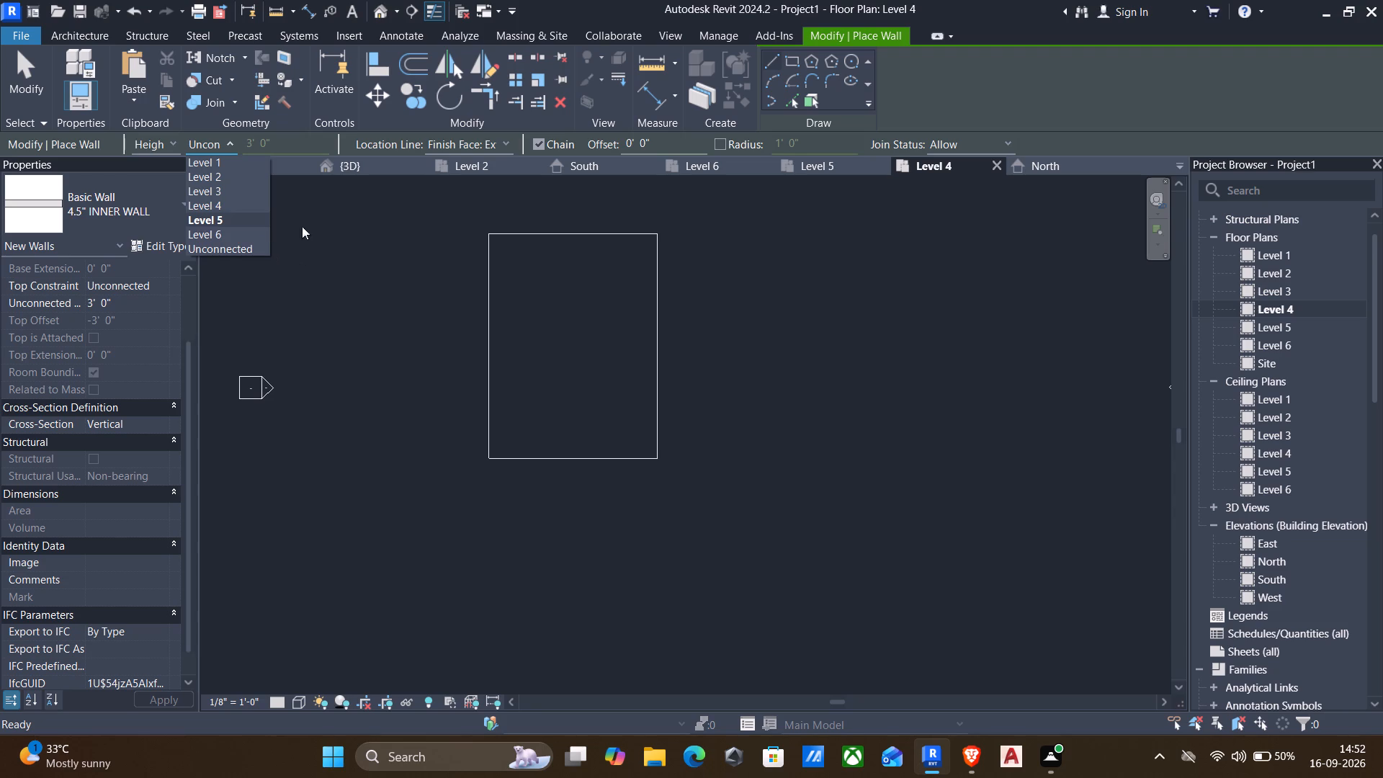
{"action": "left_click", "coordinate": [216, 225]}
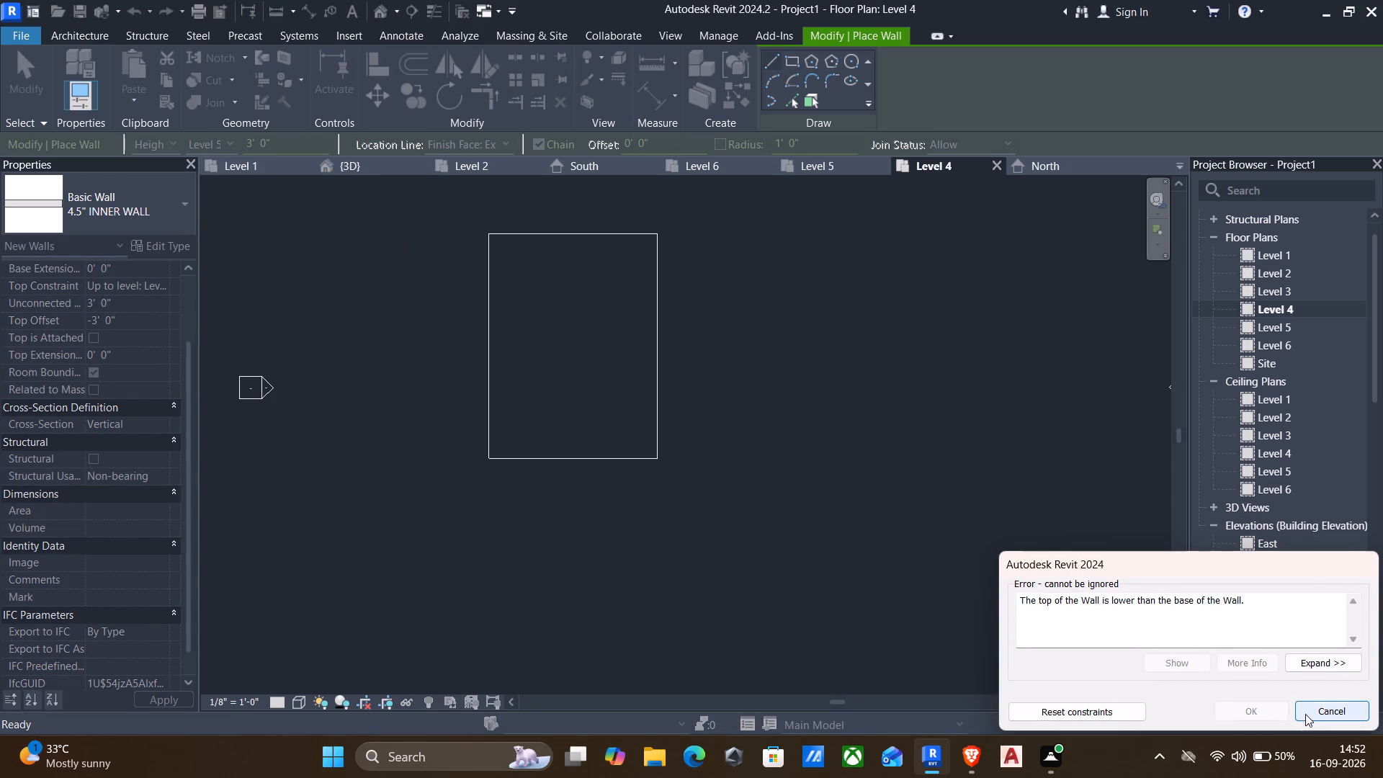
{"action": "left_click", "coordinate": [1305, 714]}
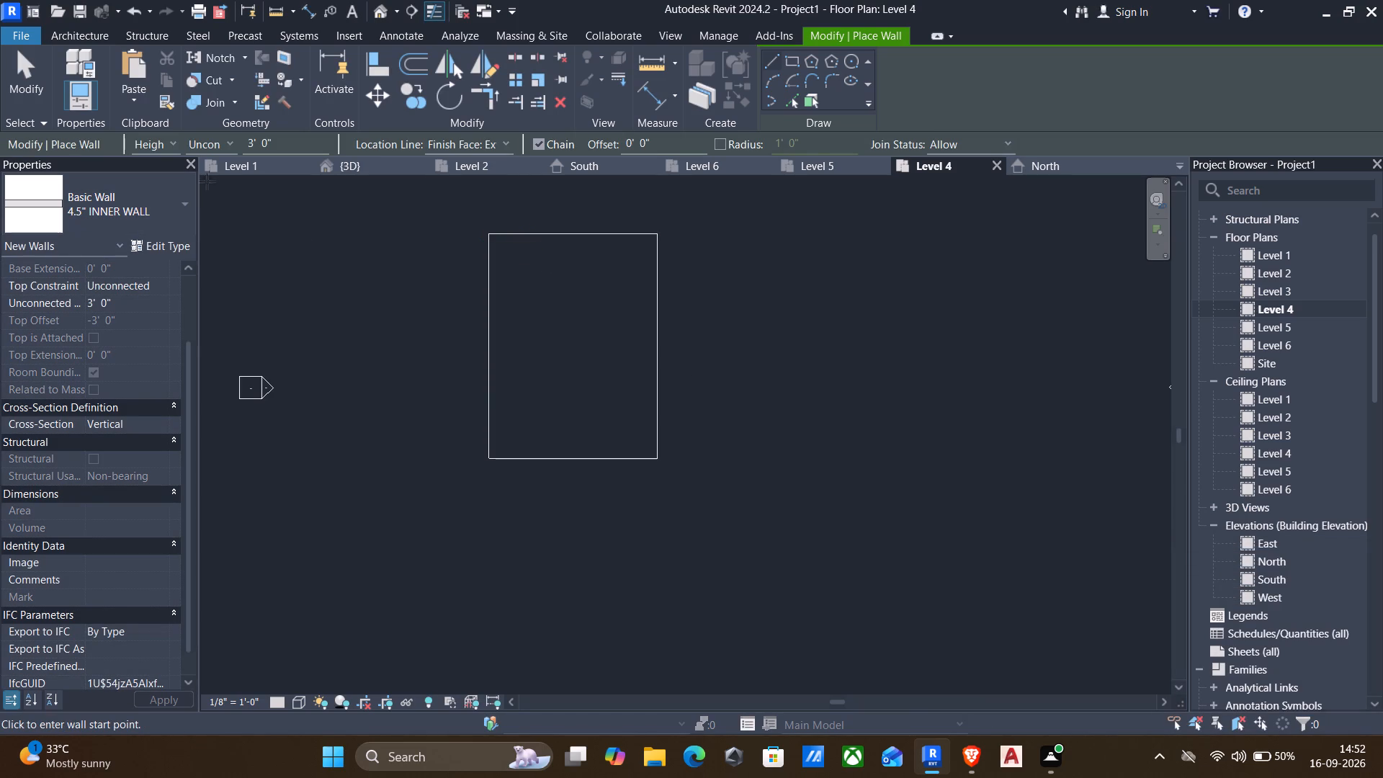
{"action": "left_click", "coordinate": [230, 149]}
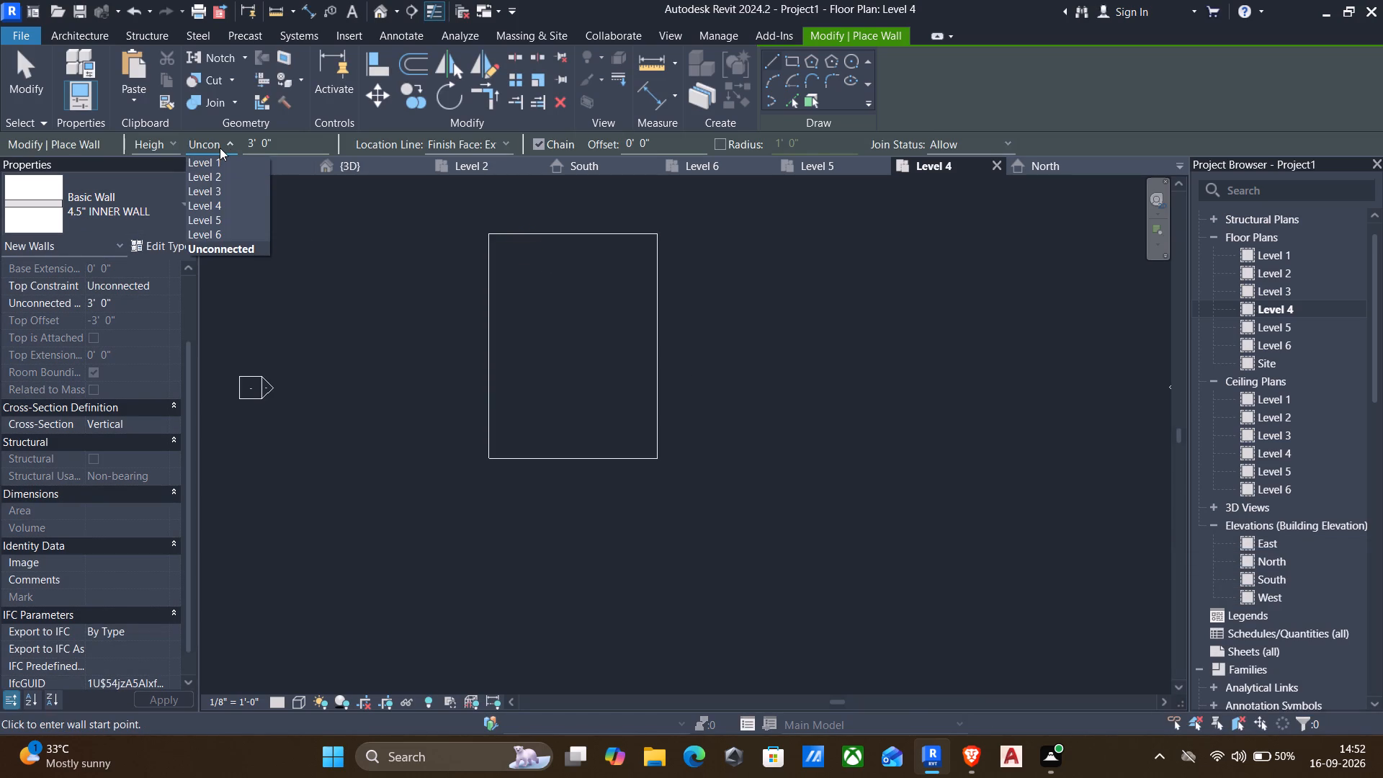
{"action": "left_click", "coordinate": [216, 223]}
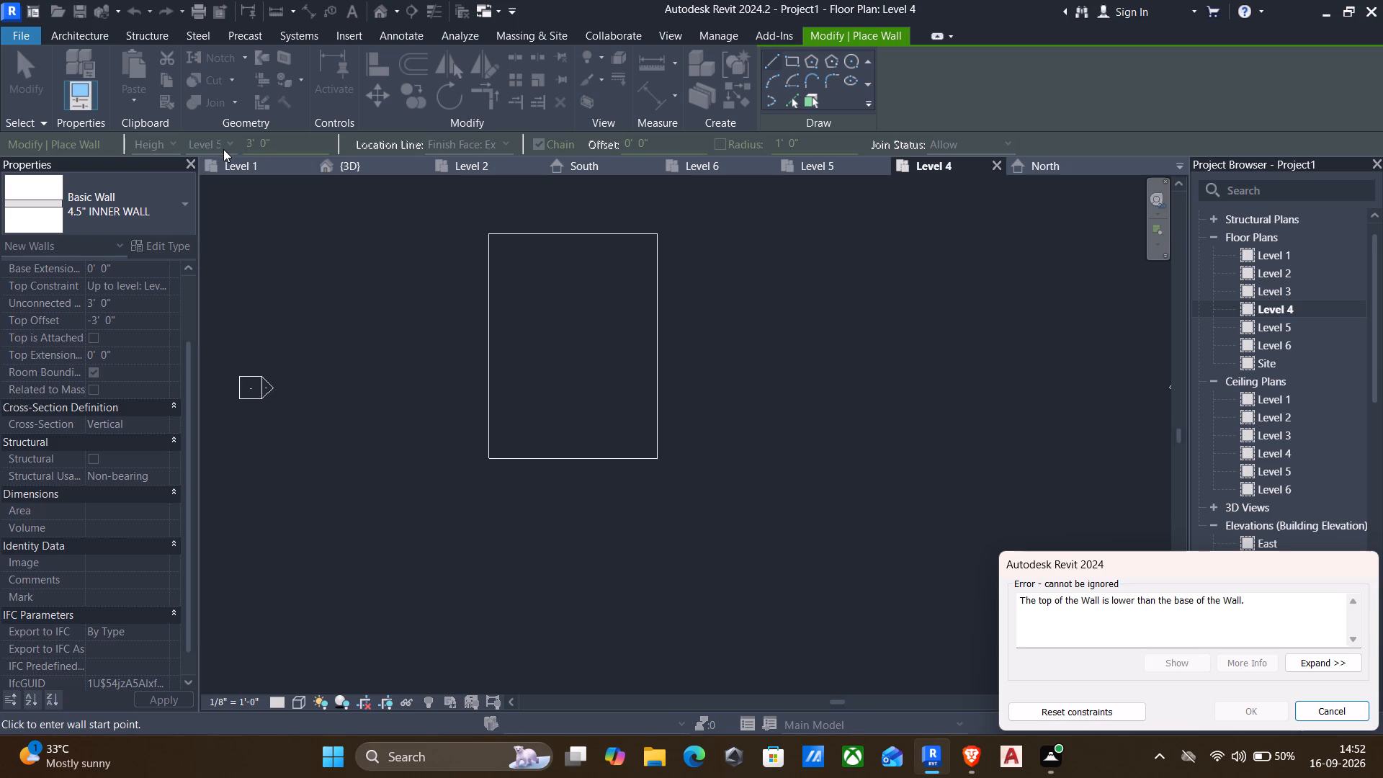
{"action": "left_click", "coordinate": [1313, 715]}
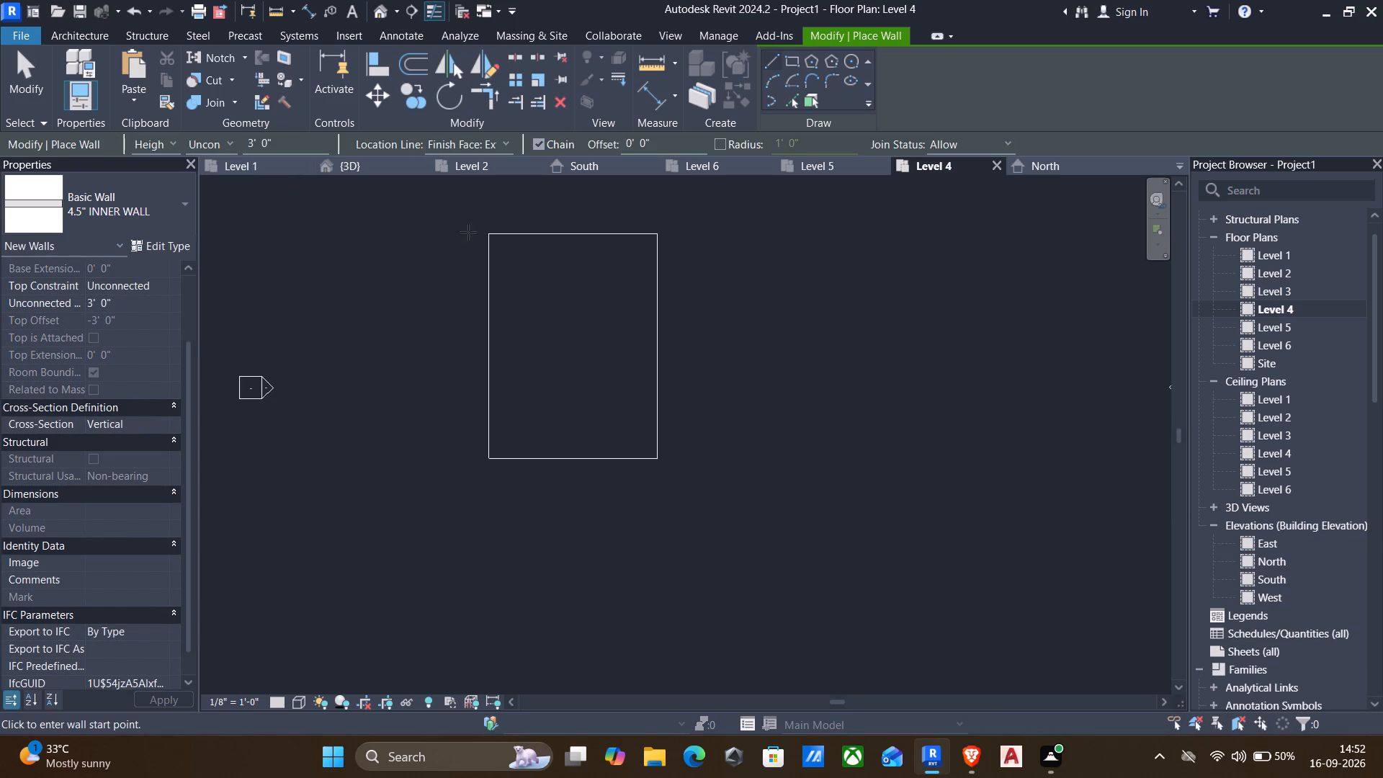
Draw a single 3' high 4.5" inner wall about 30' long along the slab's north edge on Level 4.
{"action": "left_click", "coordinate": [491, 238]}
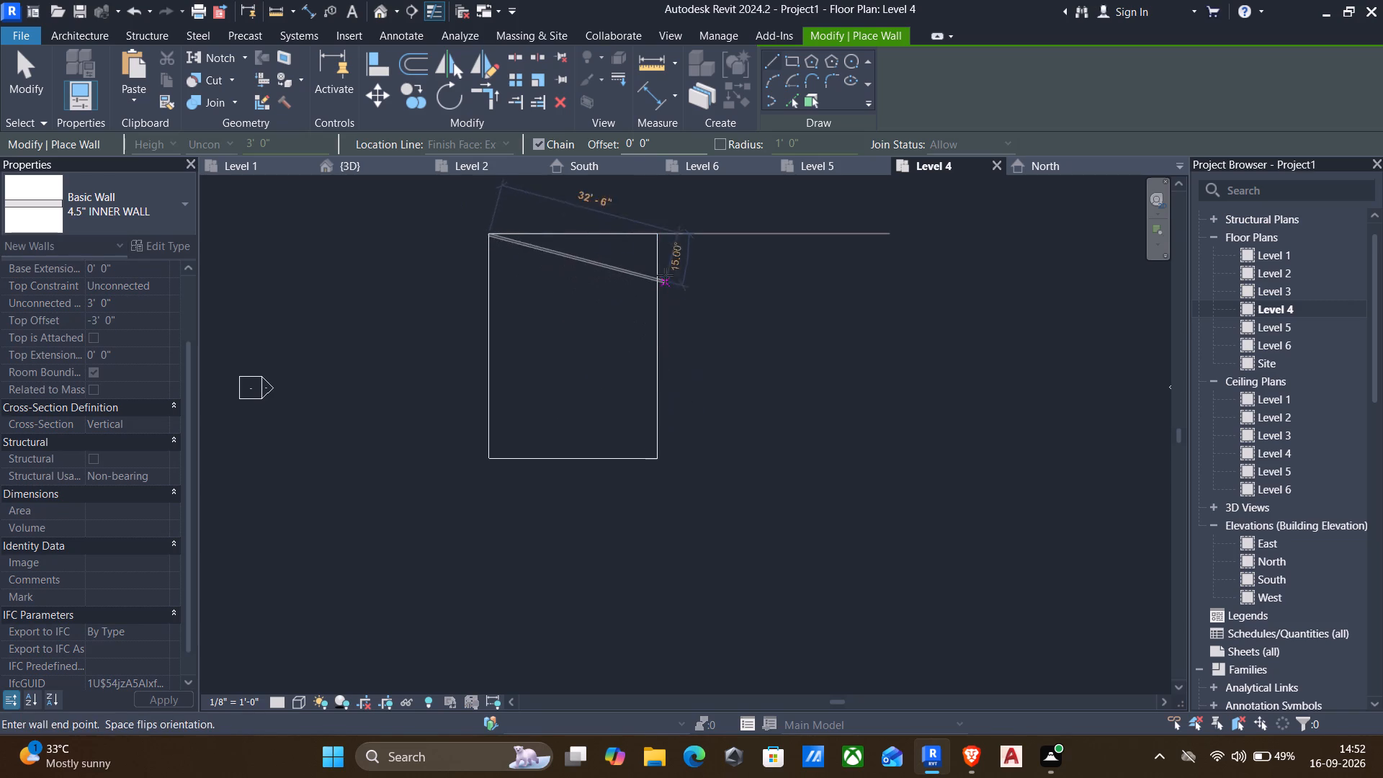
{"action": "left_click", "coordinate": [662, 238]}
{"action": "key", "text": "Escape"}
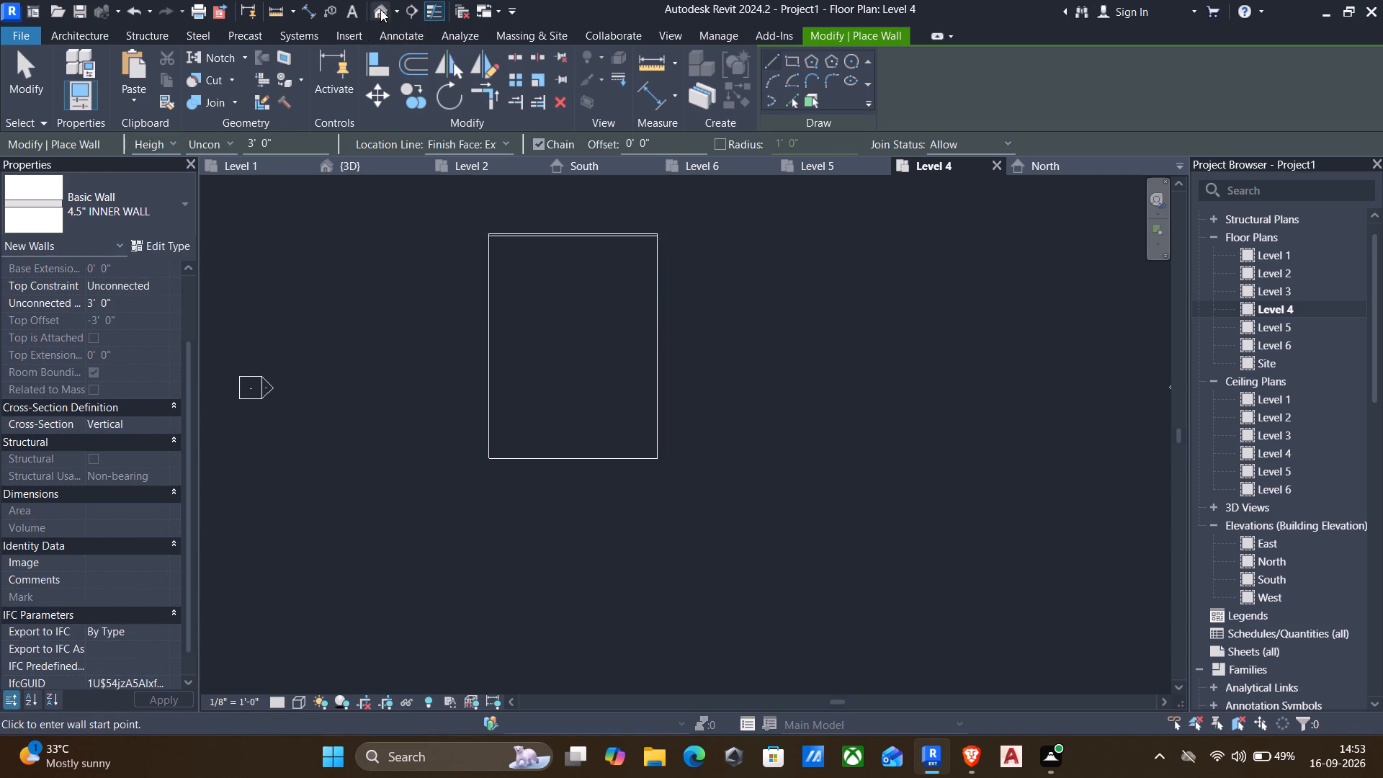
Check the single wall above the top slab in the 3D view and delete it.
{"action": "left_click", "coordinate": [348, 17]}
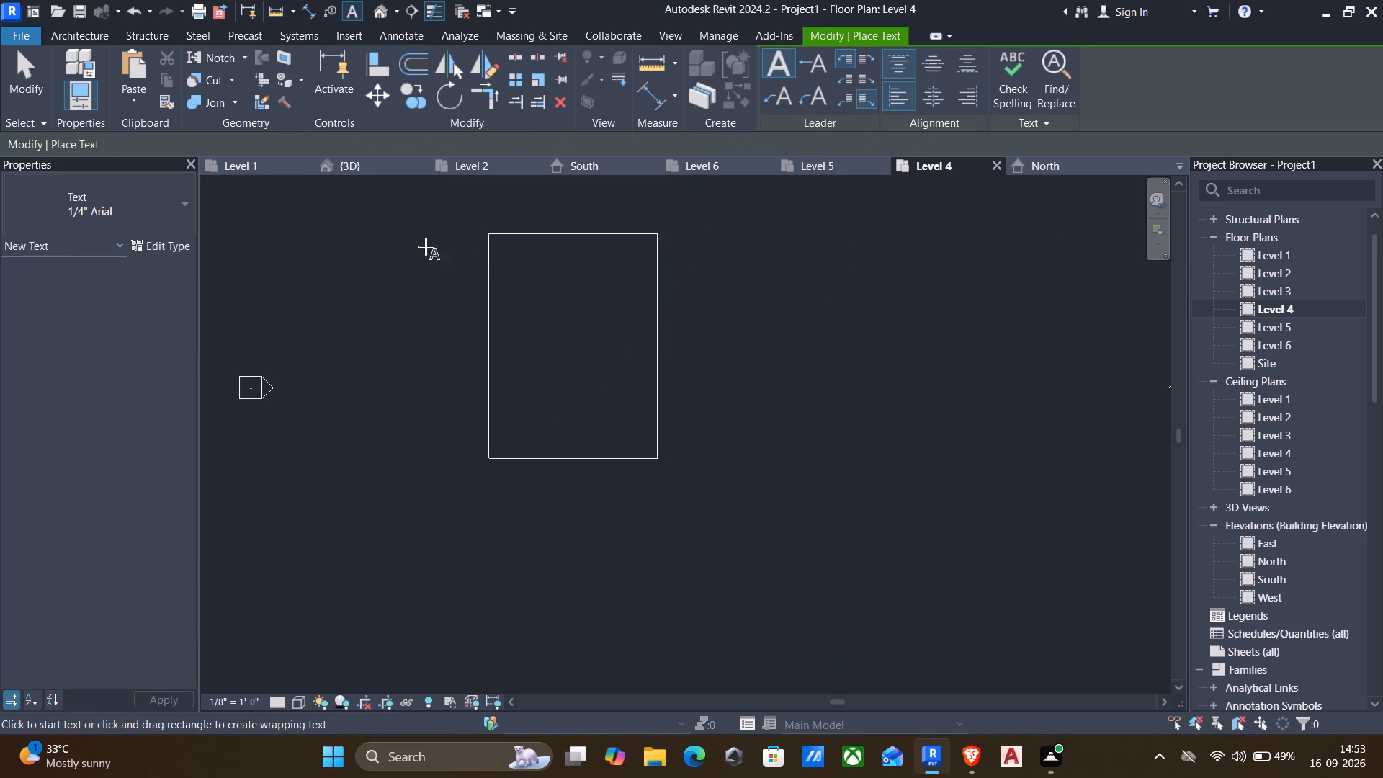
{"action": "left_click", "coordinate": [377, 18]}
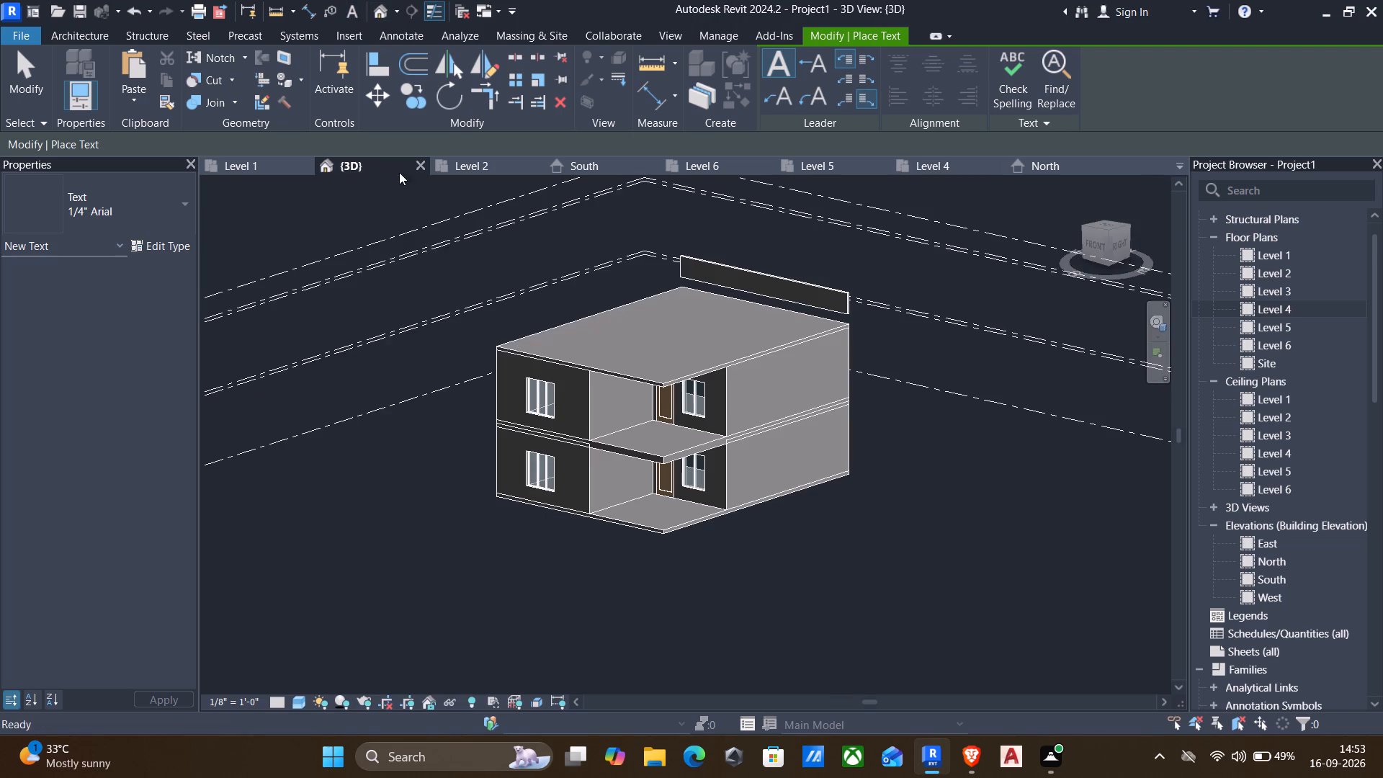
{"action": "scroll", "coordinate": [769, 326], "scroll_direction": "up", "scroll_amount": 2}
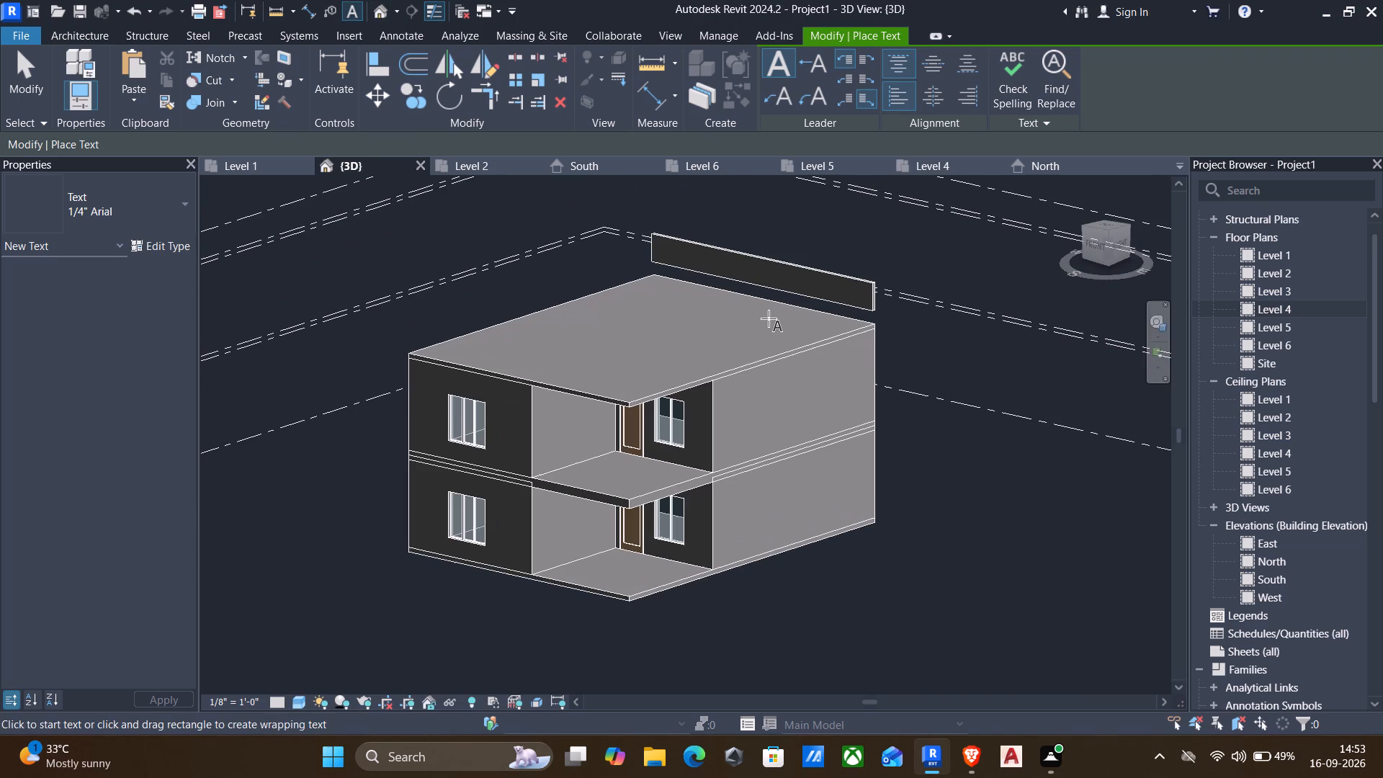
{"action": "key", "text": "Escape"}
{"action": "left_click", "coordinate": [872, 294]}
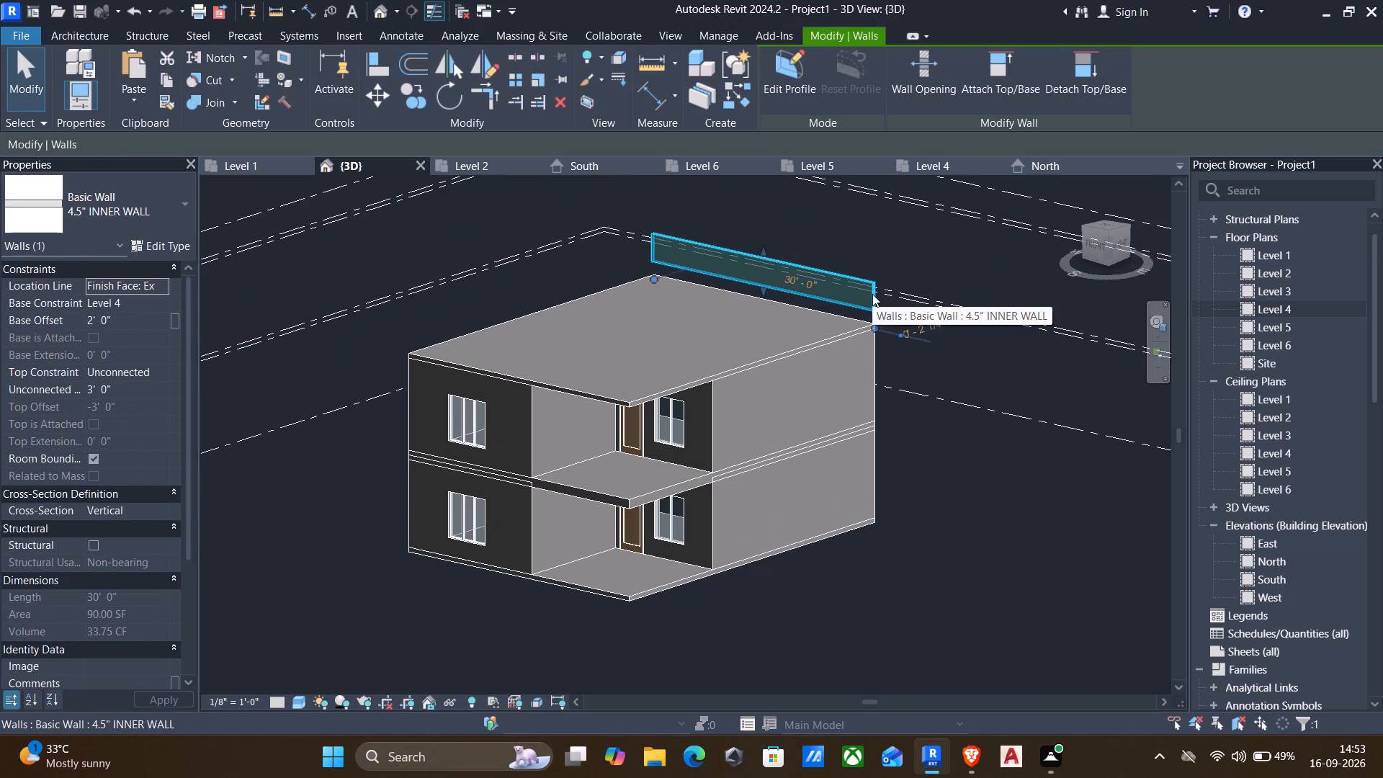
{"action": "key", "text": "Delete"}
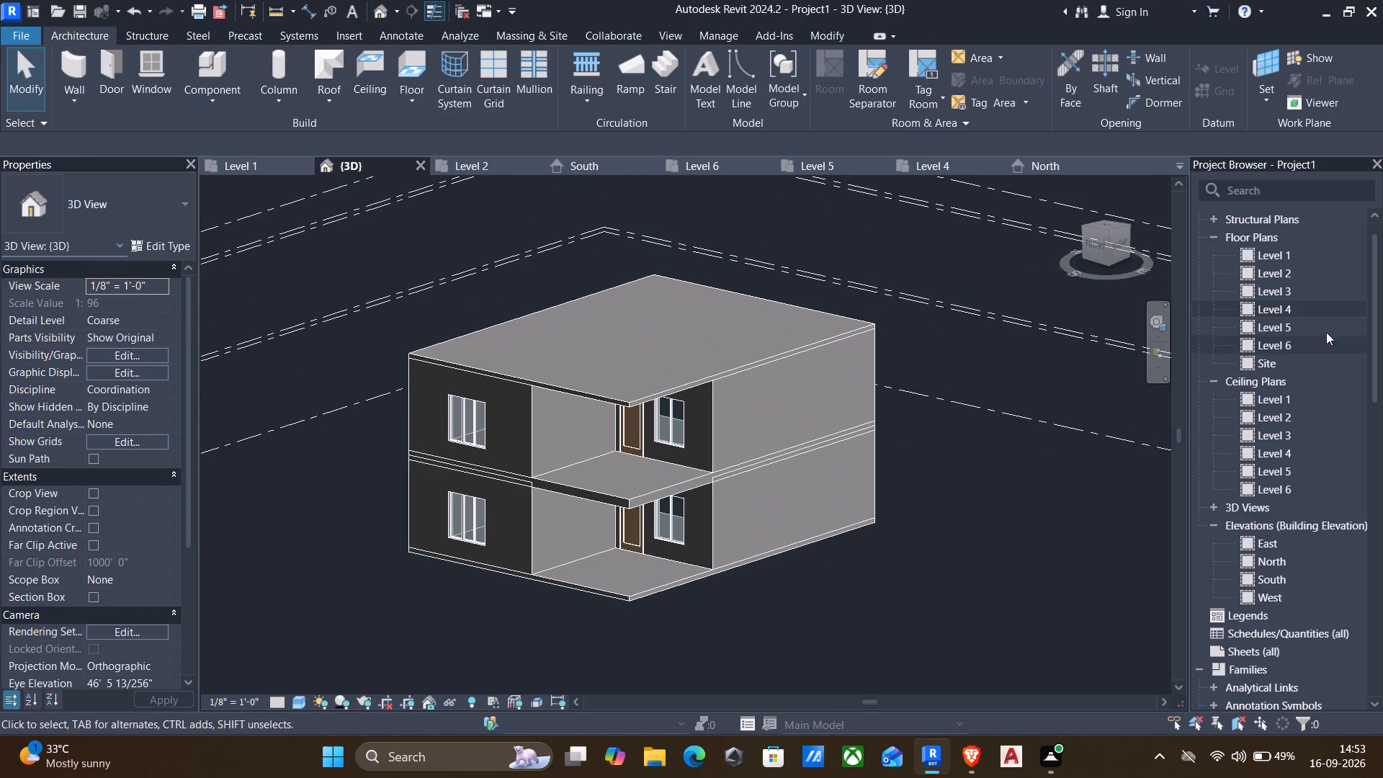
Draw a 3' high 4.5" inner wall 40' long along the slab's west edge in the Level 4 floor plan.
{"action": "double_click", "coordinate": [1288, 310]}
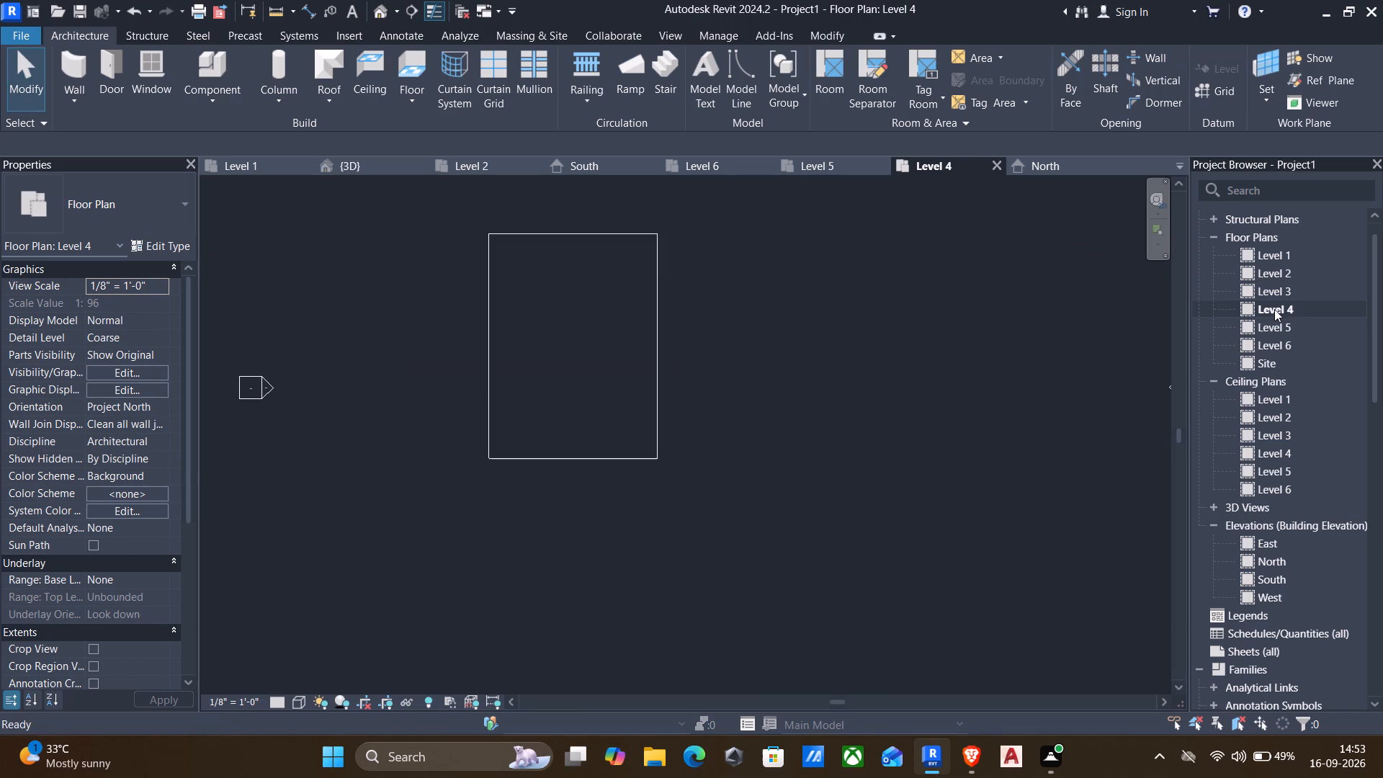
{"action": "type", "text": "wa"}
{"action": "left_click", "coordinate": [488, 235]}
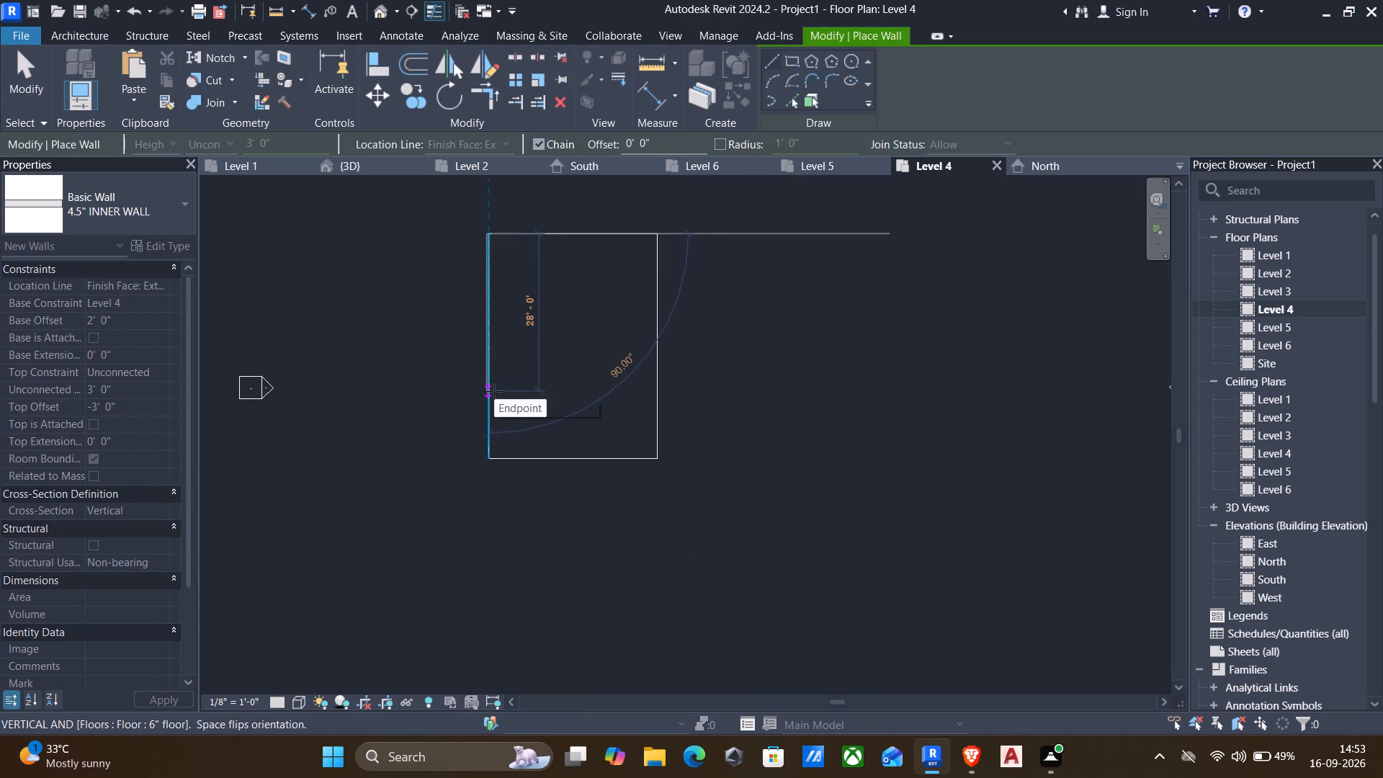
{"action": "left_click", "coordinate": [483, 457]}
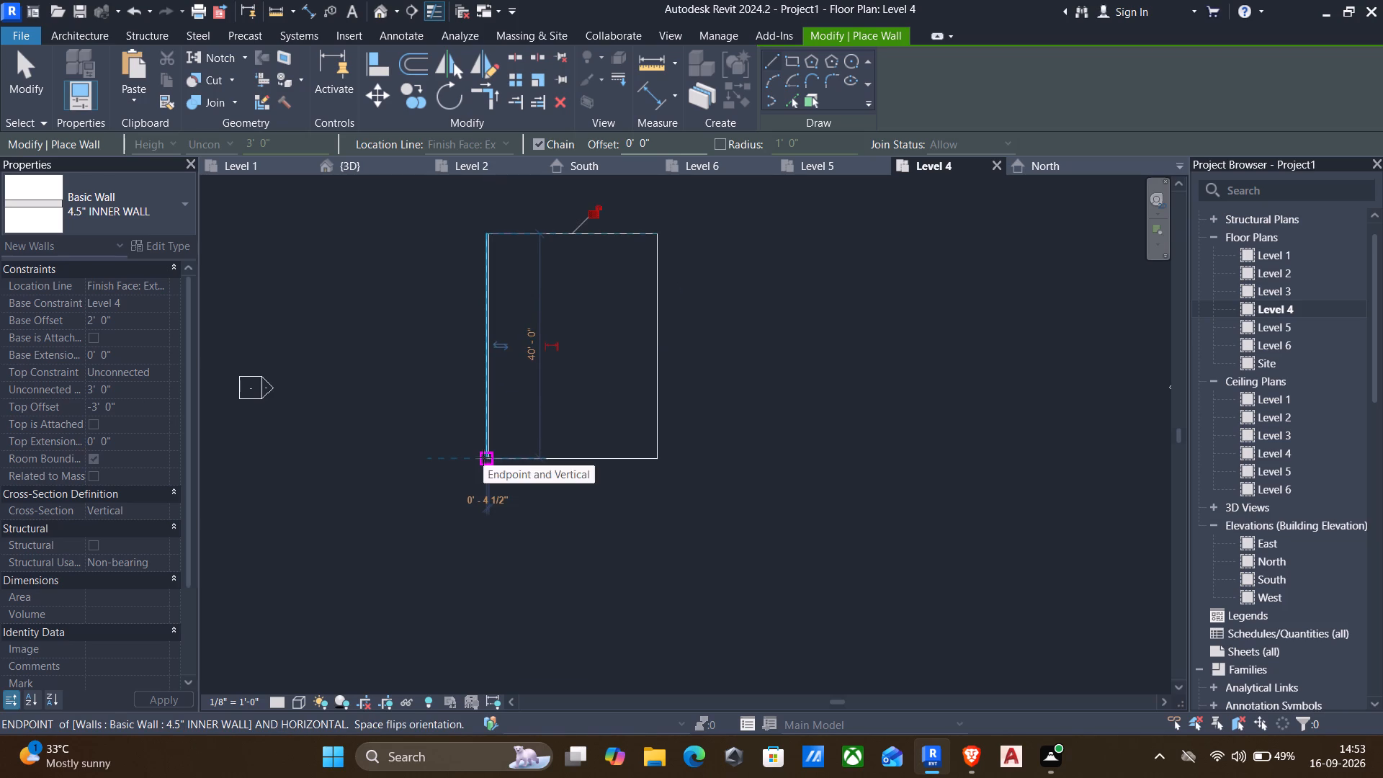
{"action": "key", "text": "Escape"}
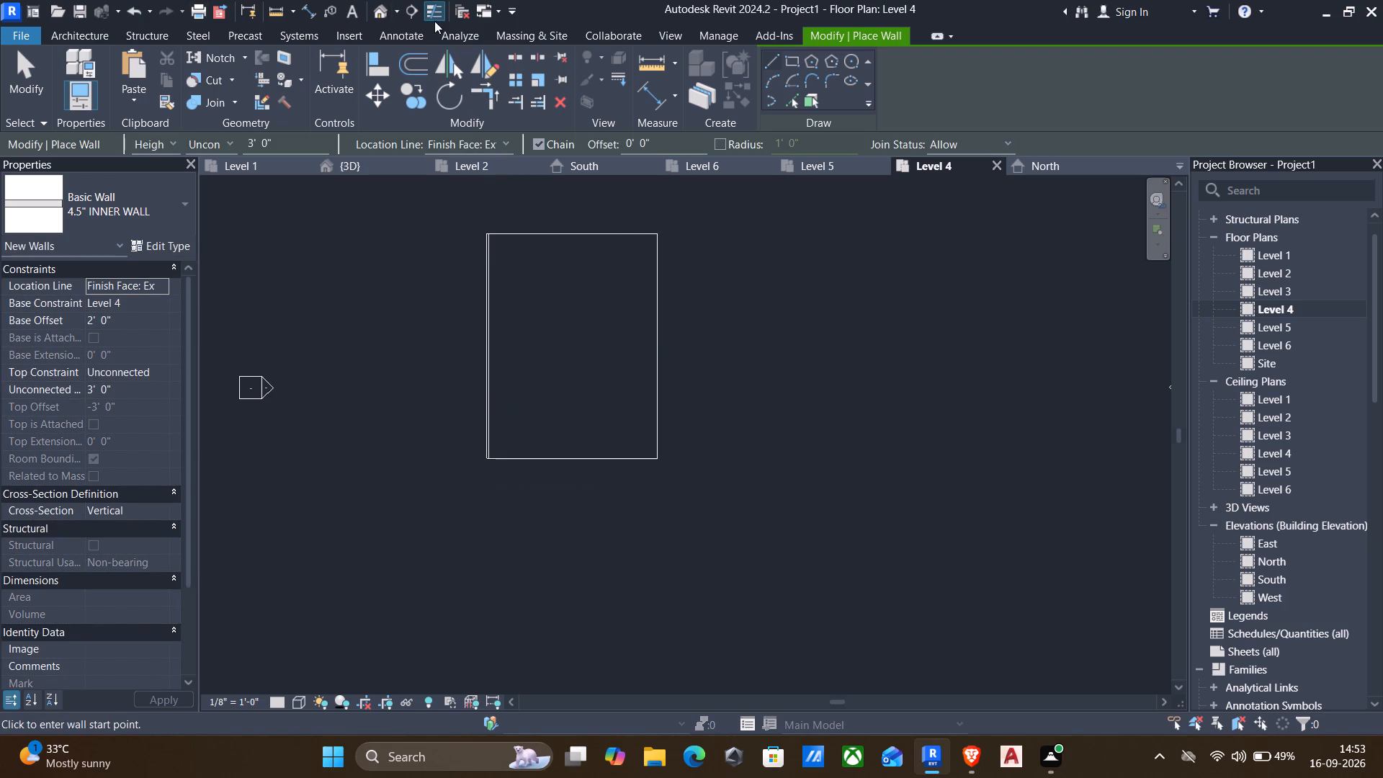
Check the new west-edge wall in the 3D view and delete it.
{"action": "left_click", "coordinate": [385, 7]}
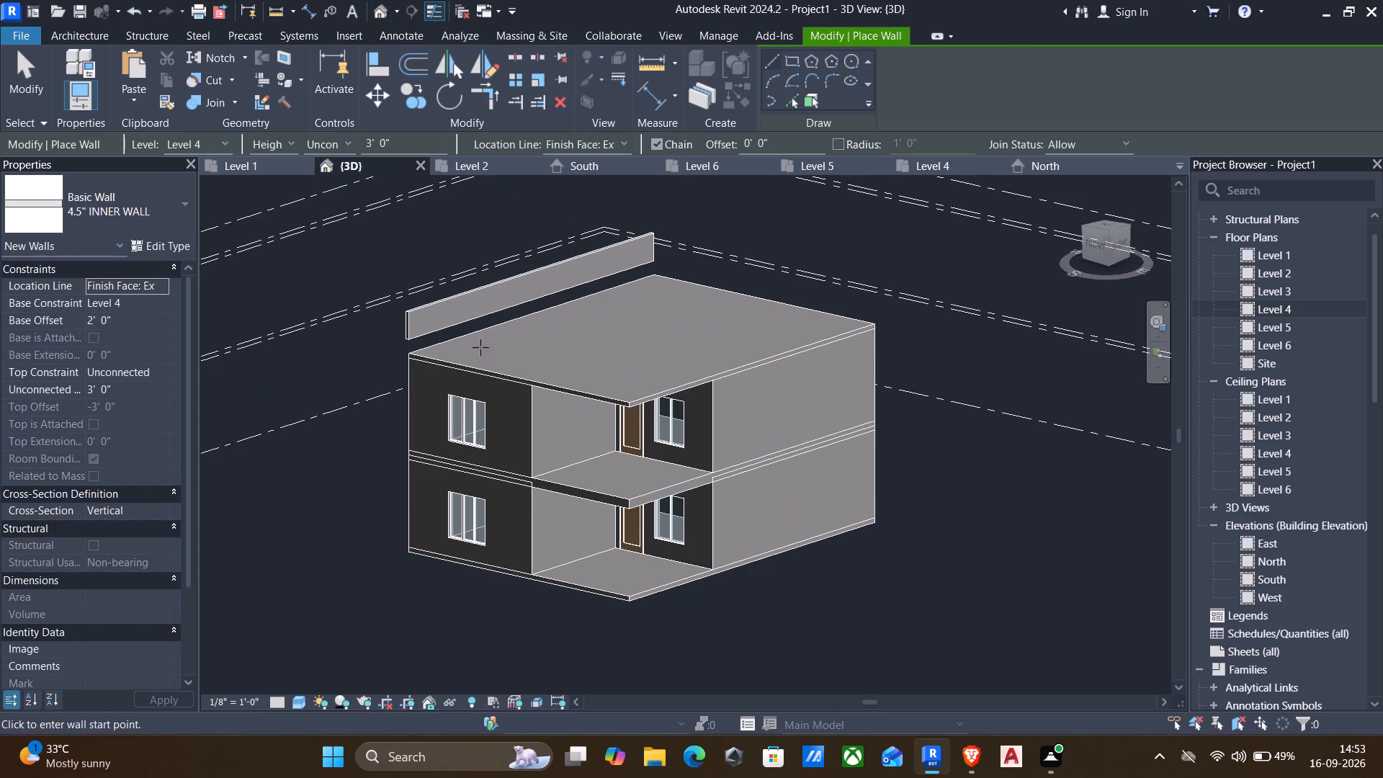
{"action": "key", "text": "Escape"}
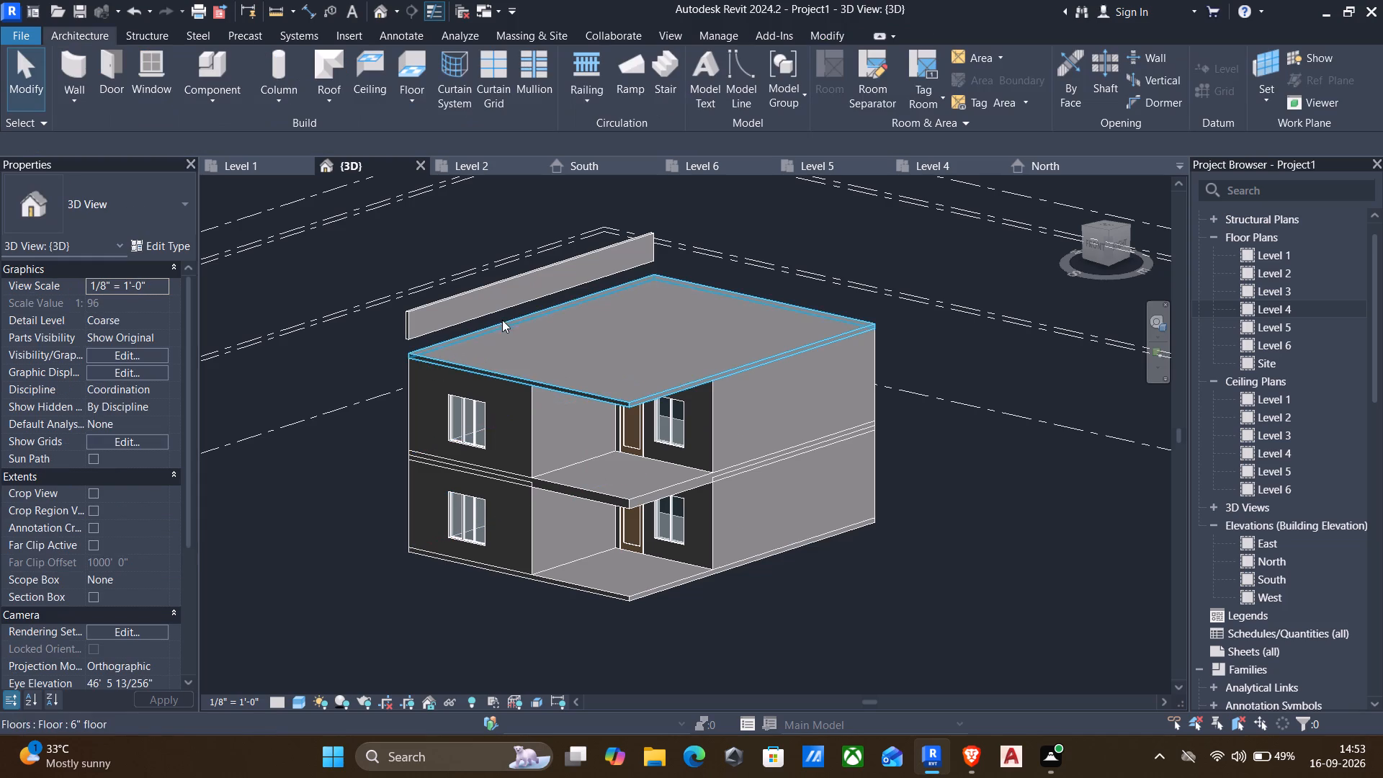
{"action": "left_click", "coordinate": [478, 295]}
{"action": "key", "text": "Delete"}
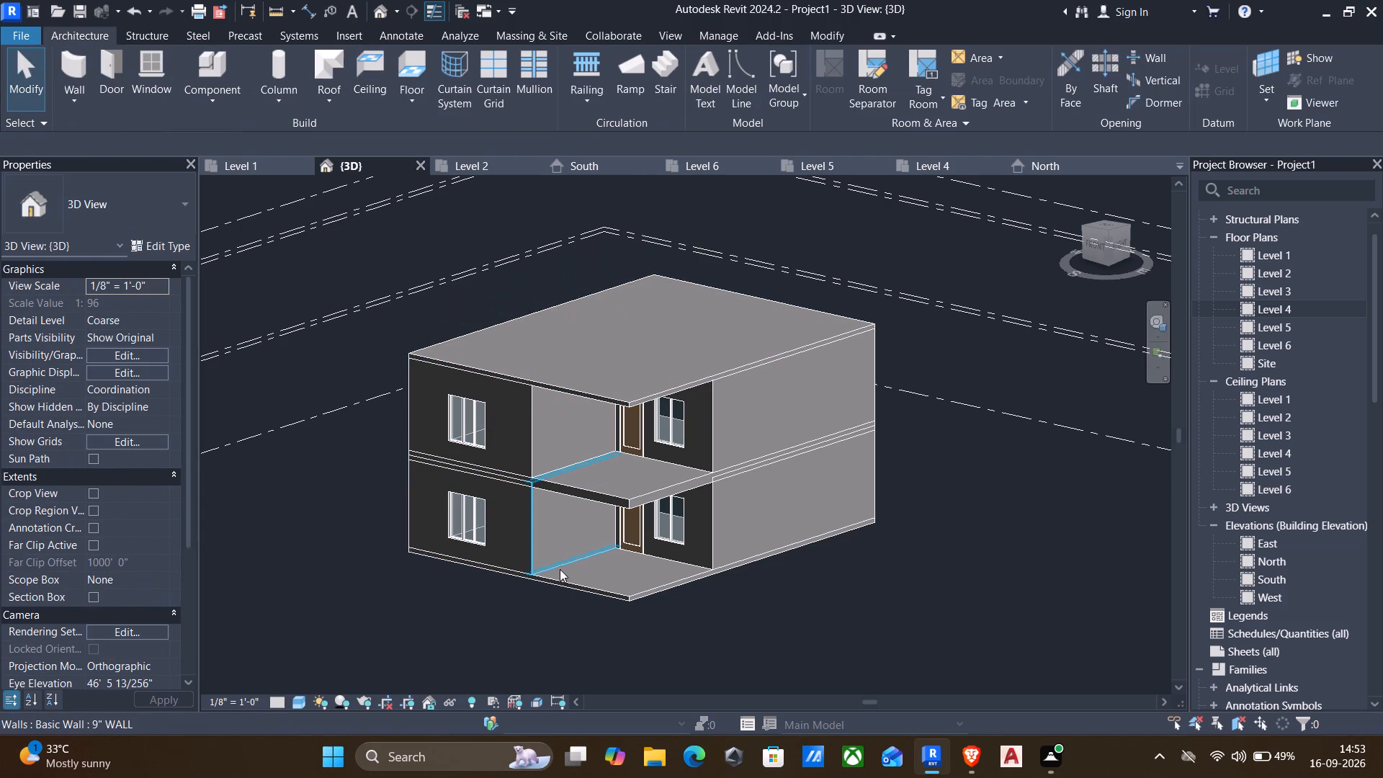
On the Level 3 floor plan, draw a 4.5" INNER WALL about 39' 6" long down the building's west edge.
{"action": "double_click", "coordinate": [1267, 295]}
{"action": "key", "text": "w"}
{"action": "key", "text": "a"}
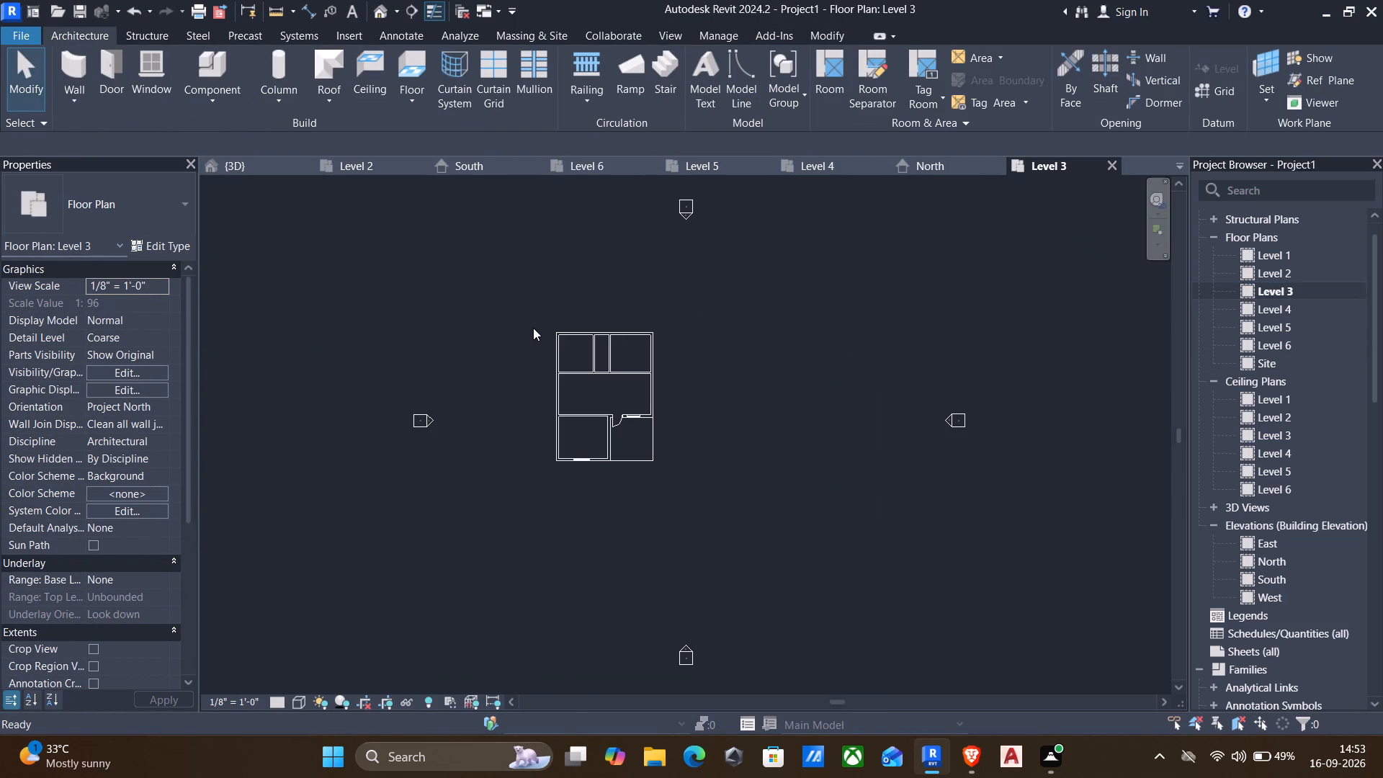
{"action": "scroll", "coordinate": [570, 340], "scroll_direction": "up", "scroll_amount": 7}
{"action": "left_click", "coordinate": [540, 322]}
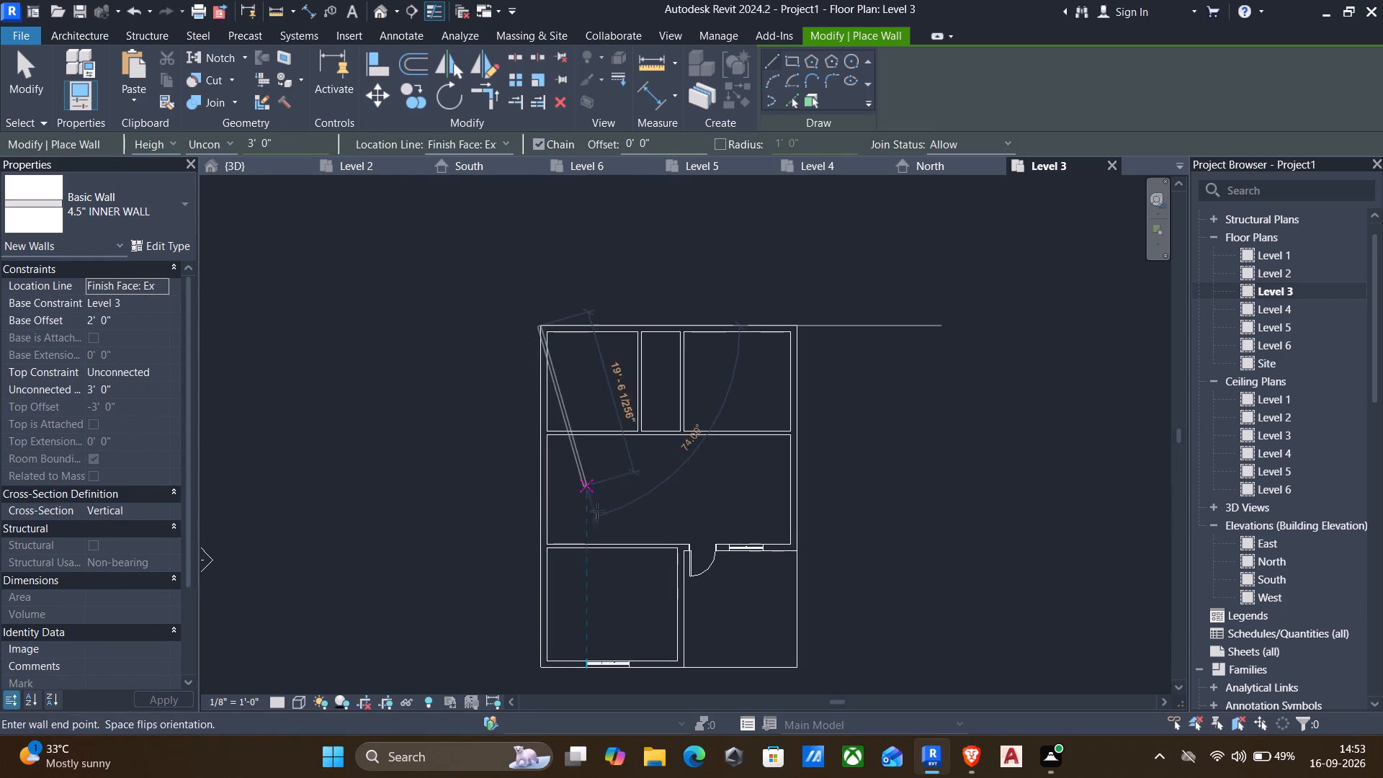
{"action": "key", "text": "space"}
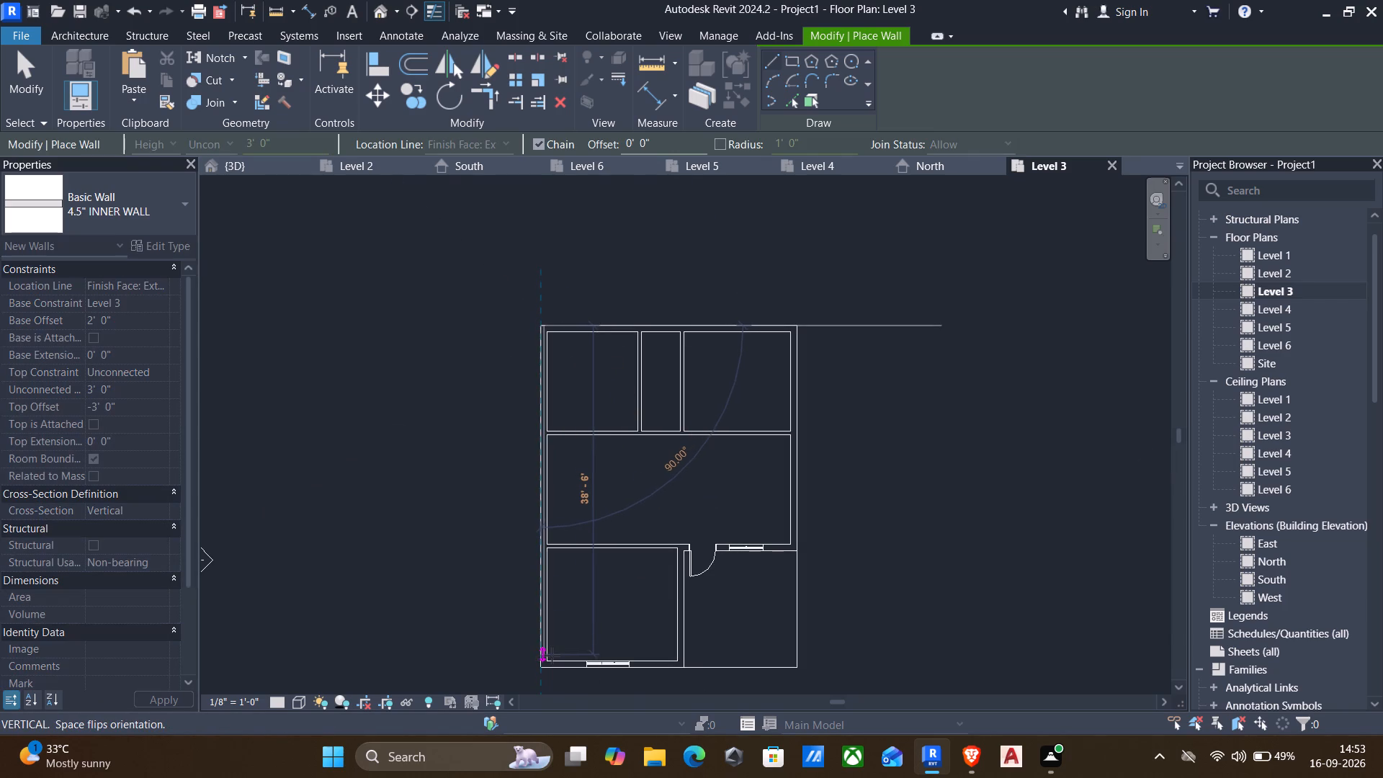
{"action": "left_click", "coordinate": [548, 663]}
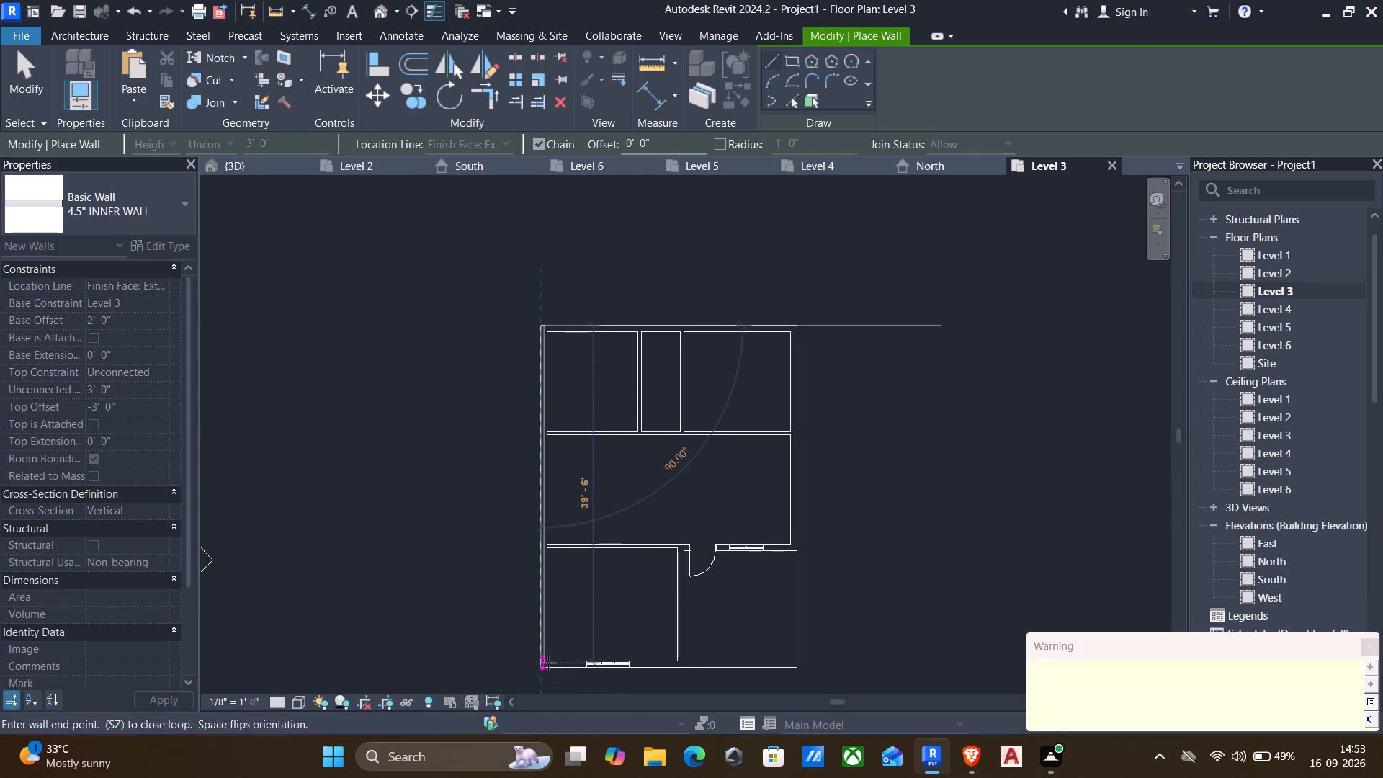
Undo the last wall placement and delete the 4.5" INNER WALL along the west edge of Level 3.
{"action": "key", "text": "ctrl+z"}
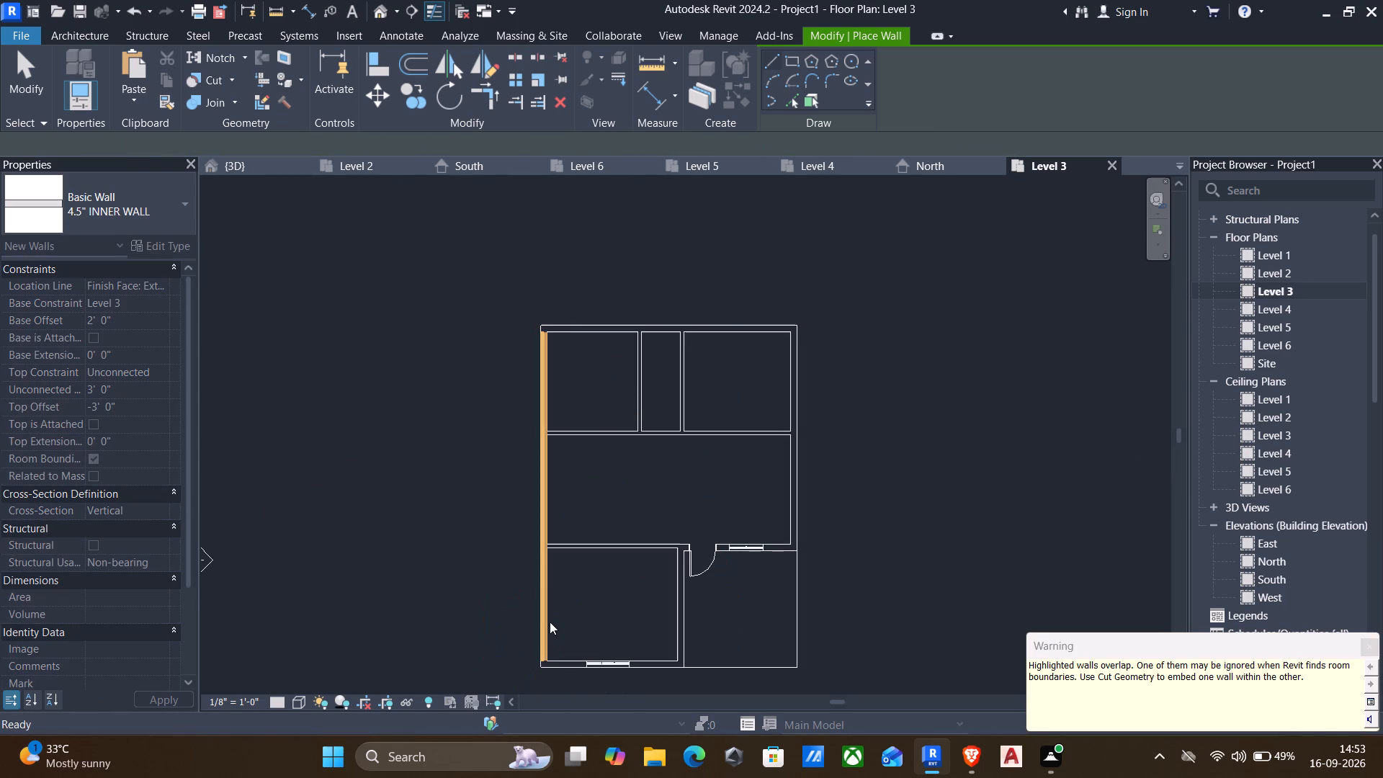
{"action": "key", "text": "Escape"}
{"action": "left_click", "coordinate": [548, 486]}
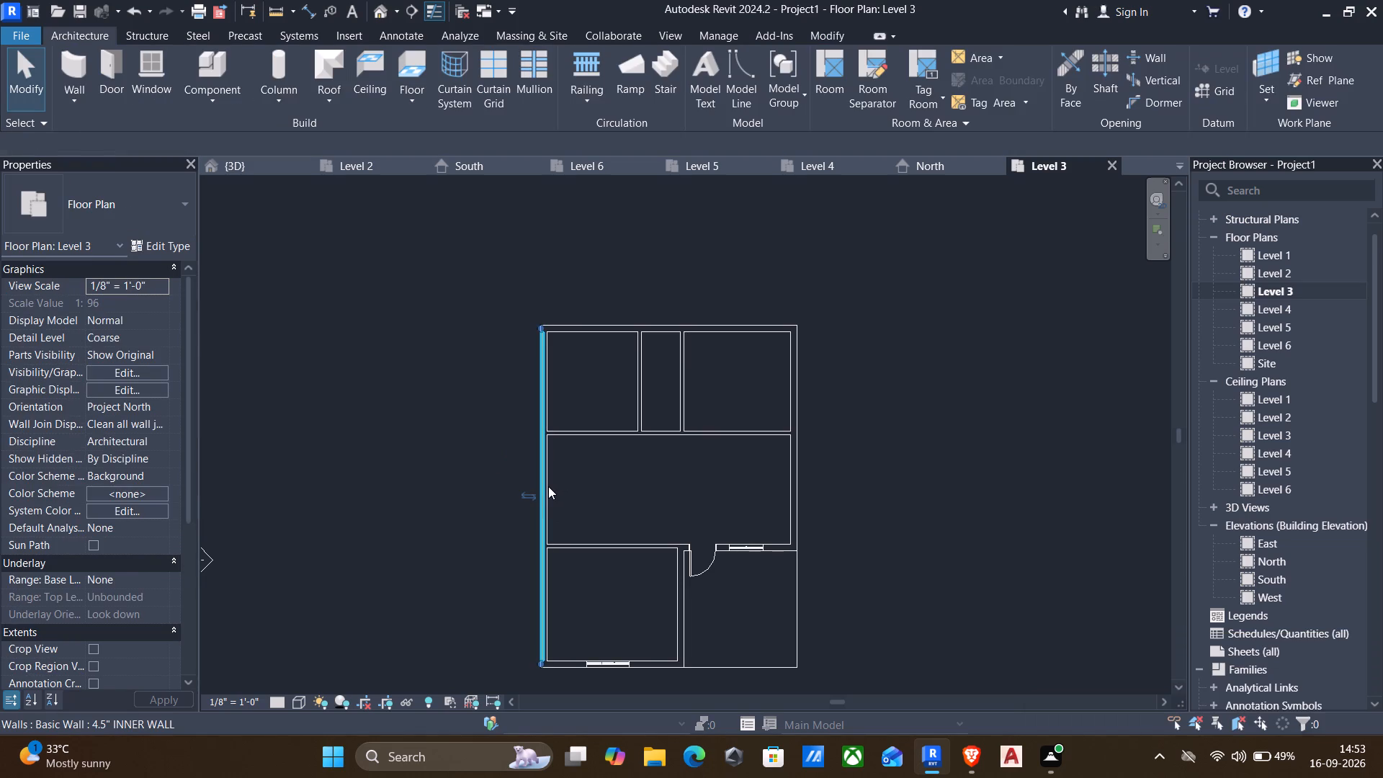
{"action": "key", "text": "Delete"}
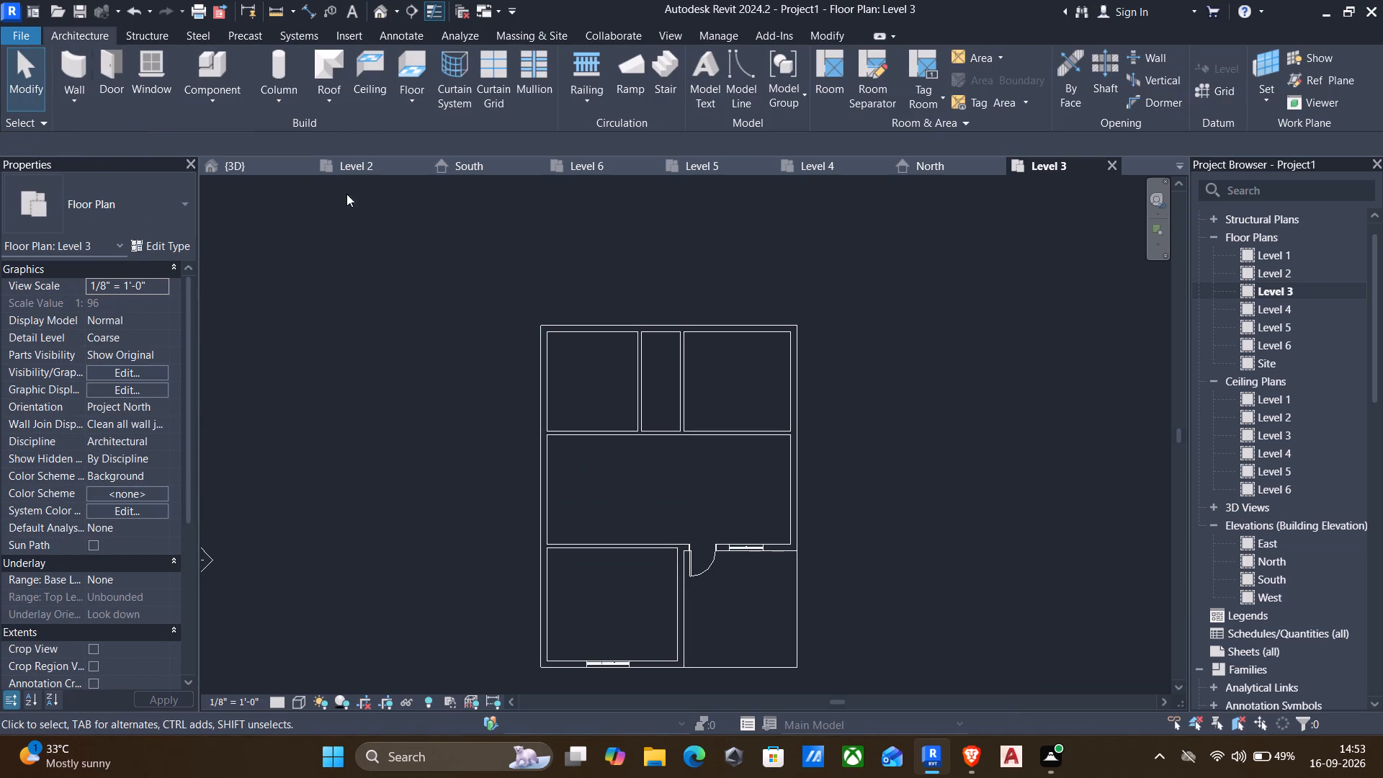
After checking the 3D view and South elevation, start a 4.5" INNER WALL on the Level 5 floor plan with base offset 0' 0".
{"action": "left_click", "coordinate": [383, 14]}
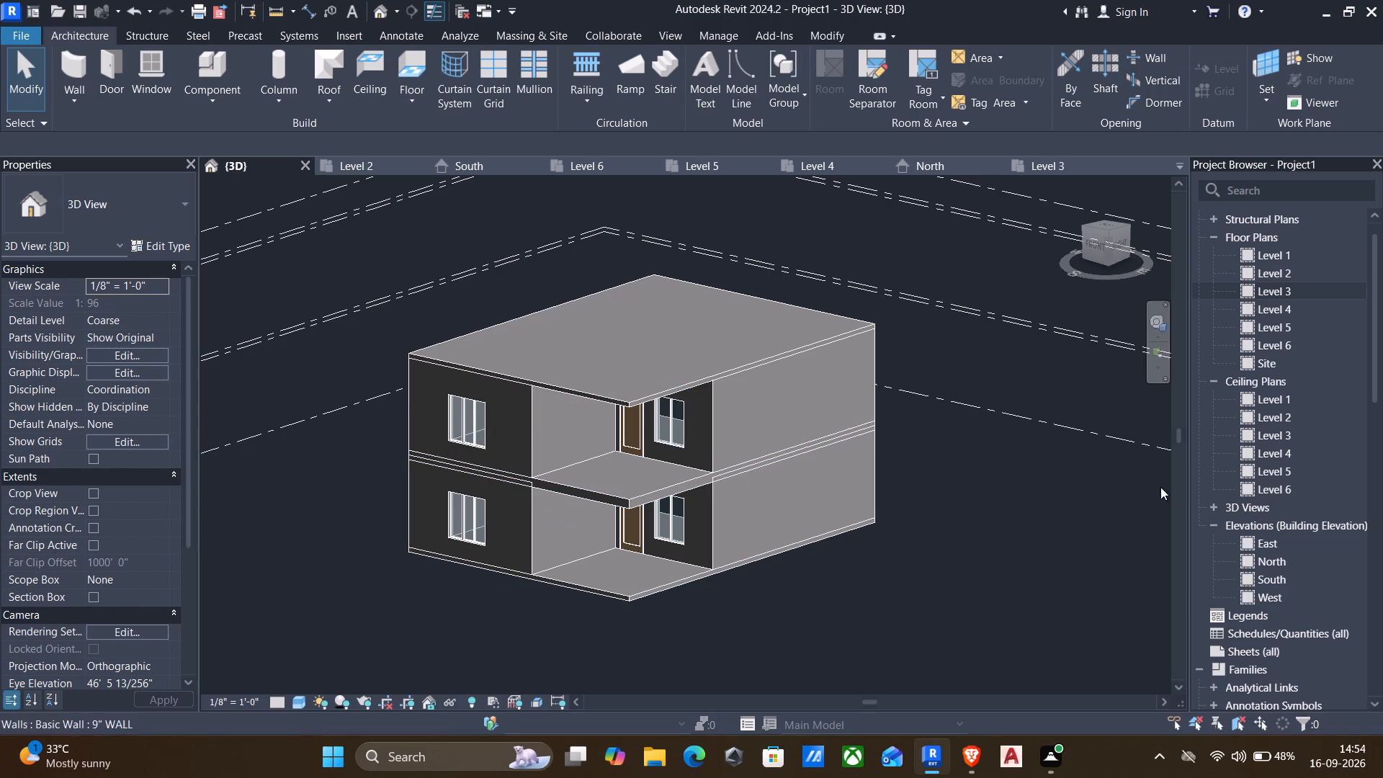
{"action": "left_click", "coordinate": [1272, 308]}
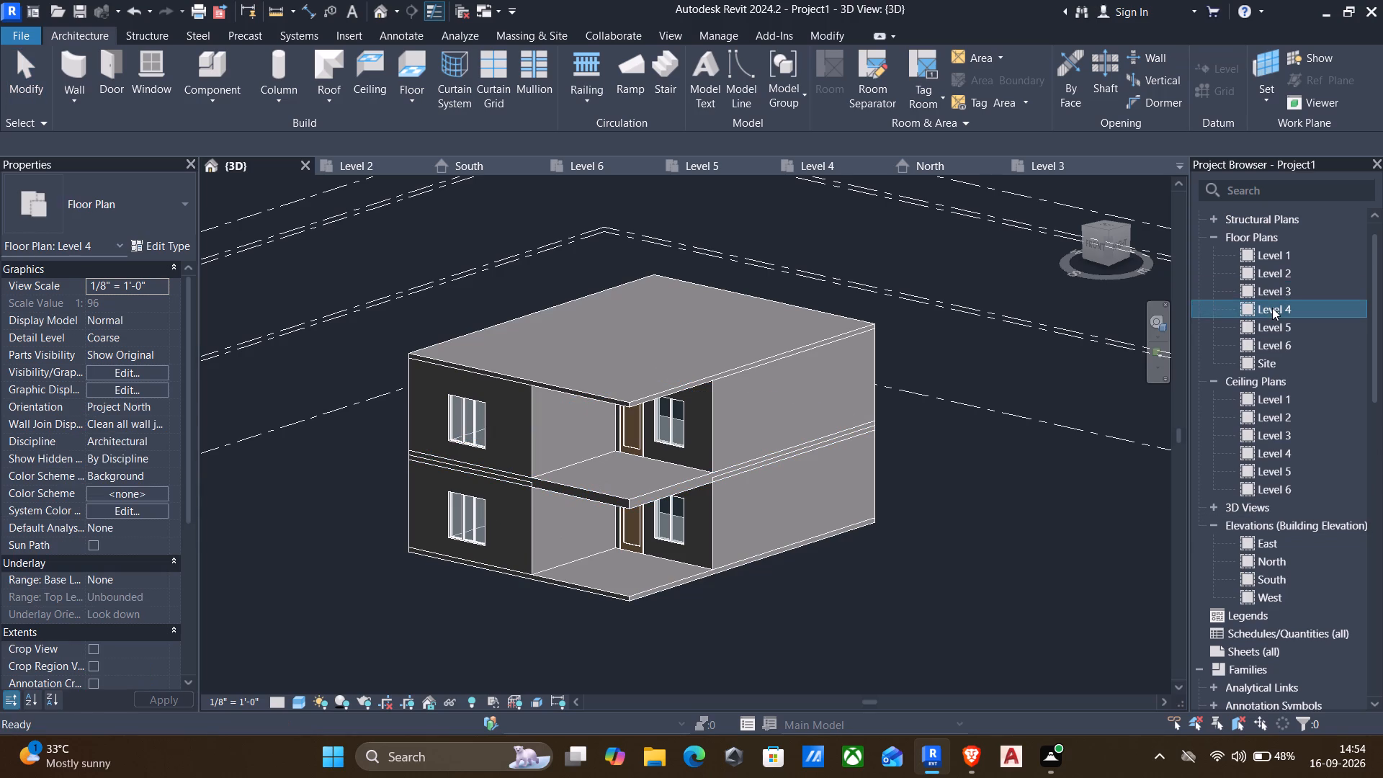
{"action": "double_click", "coordinate": [1265, 571]}
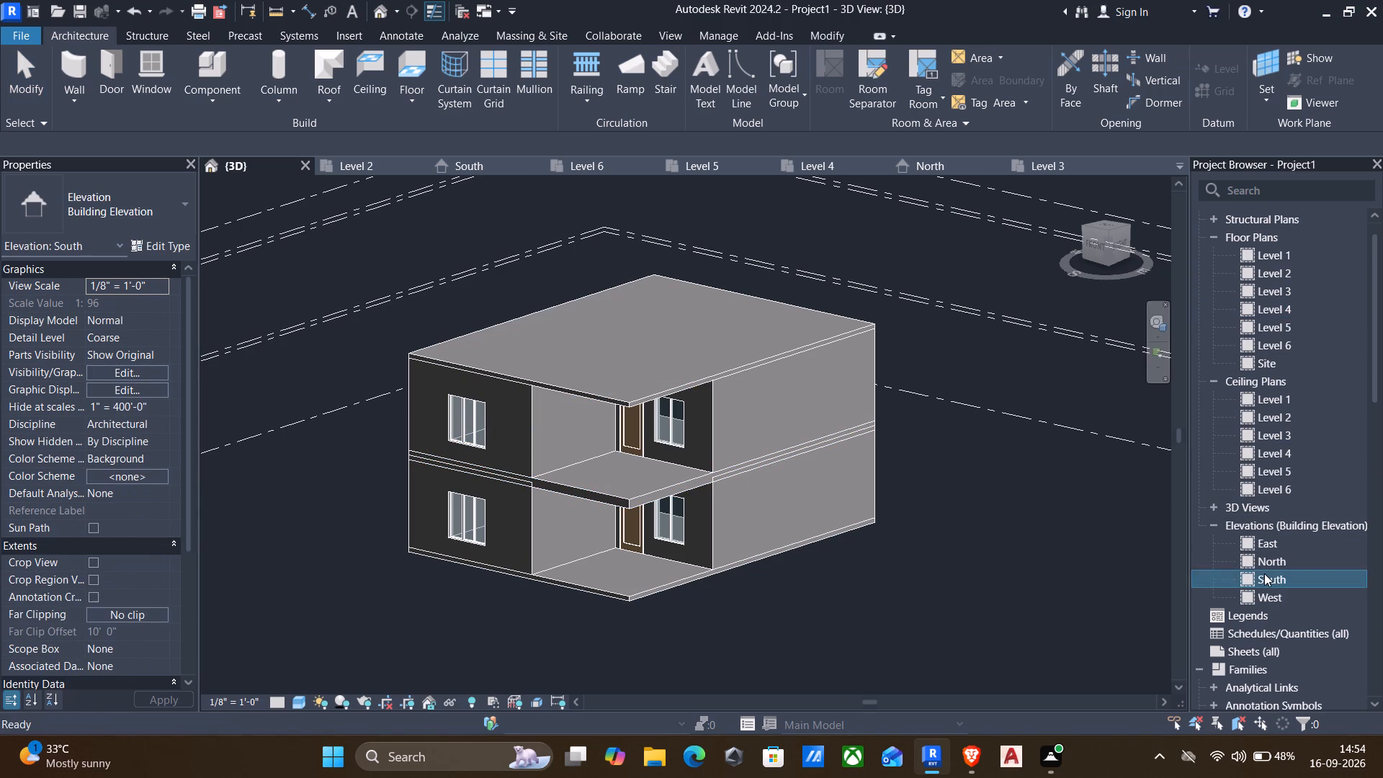
{"action": "scroll", "coordinate": [601, 403], "scroll_direction": "up", "scroll_amount": 3}
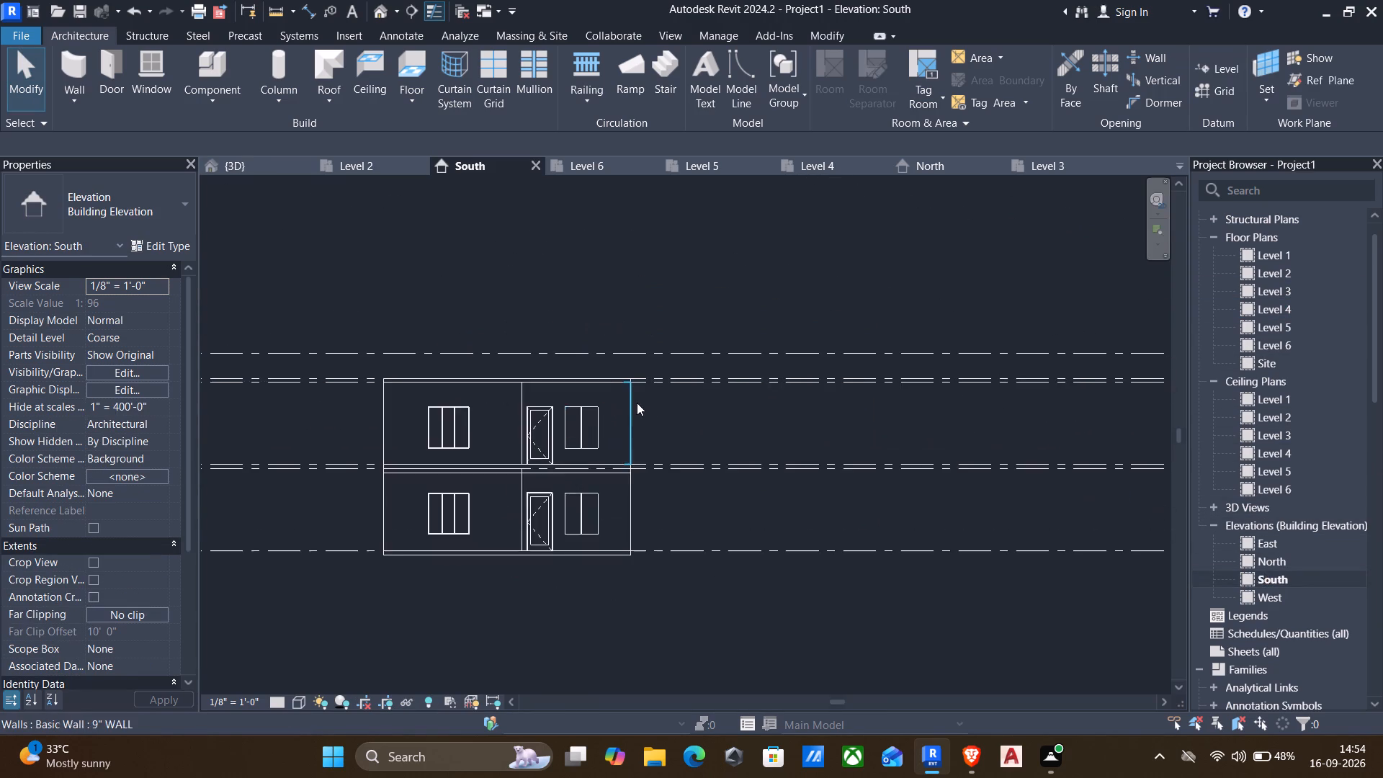
{"action": "scroll", "coordinate": [637, 403], "scroll_direction": "up", "scroll_amount": 1}
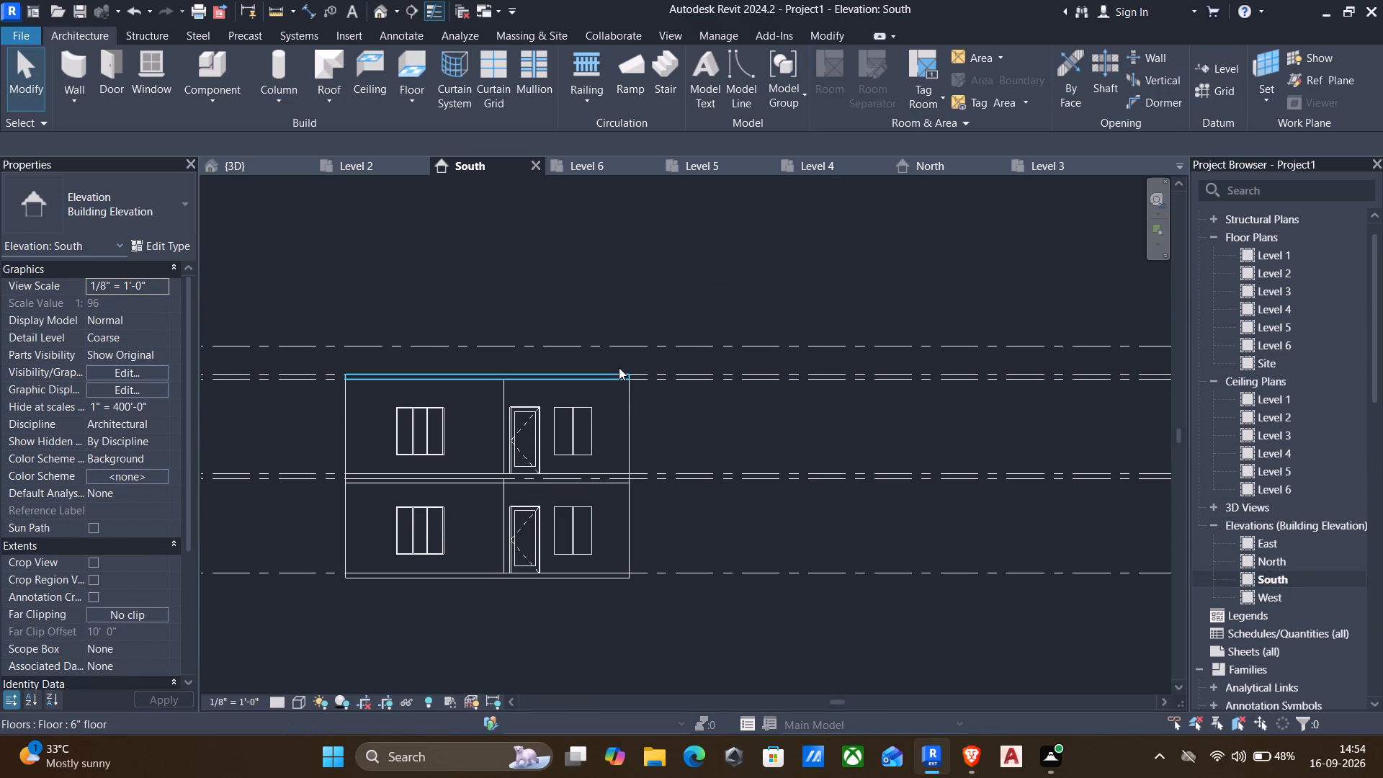
{"action": "double_click", "coordinate": [1302, 324]}
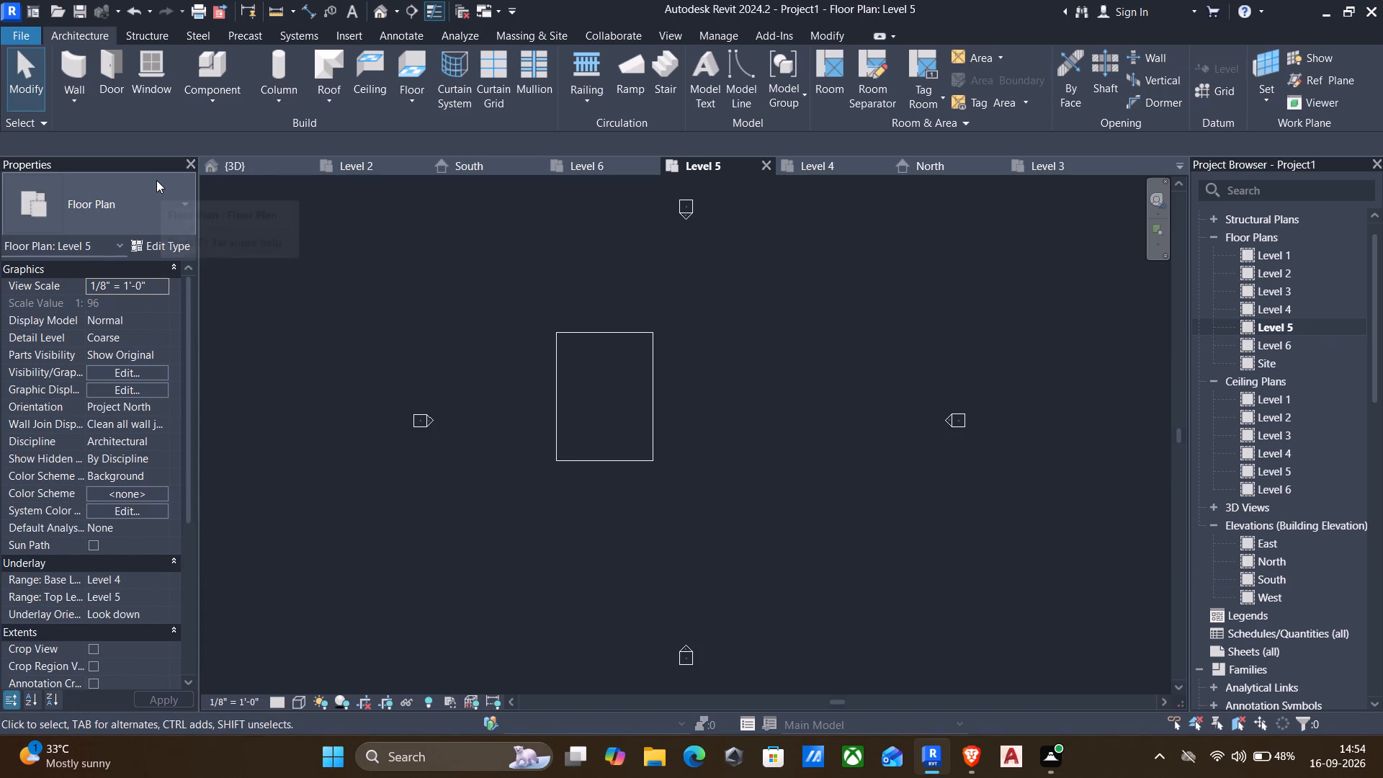
{"action": "type", "text": "wa"}
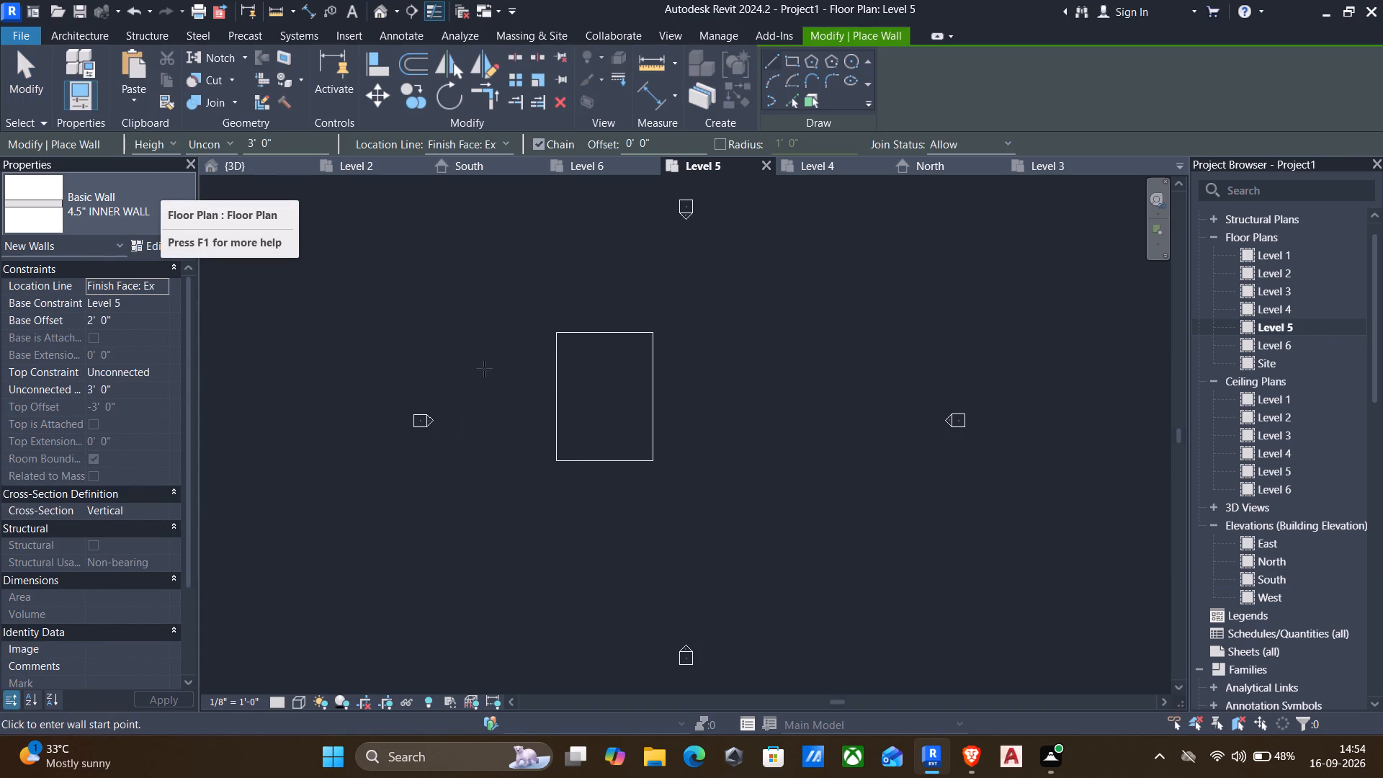
{"action": "left_click", "coordinate": [120, 325]}
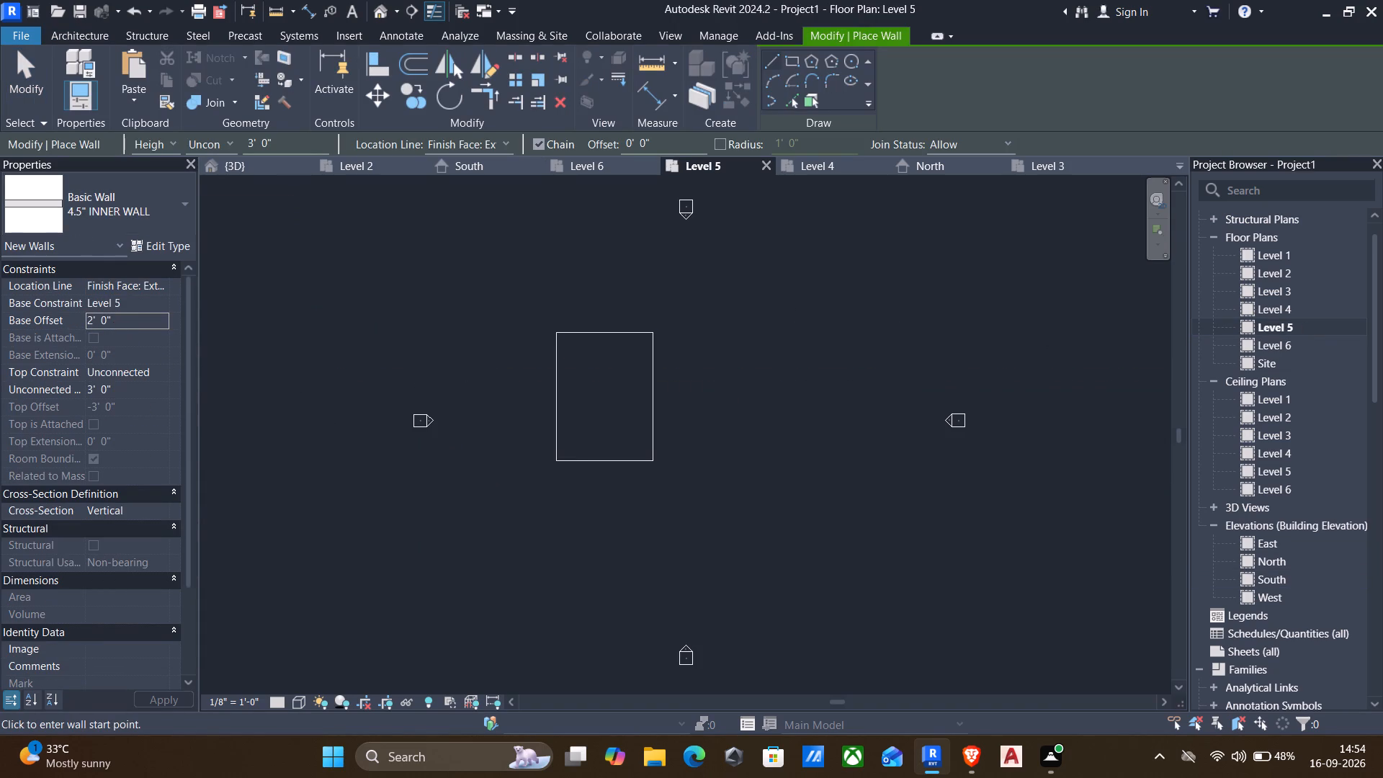
{"action": "key", "text": "0"}
{"action": "key", "text": "apostrophe"}
{"action": "key", "text": "Return"}
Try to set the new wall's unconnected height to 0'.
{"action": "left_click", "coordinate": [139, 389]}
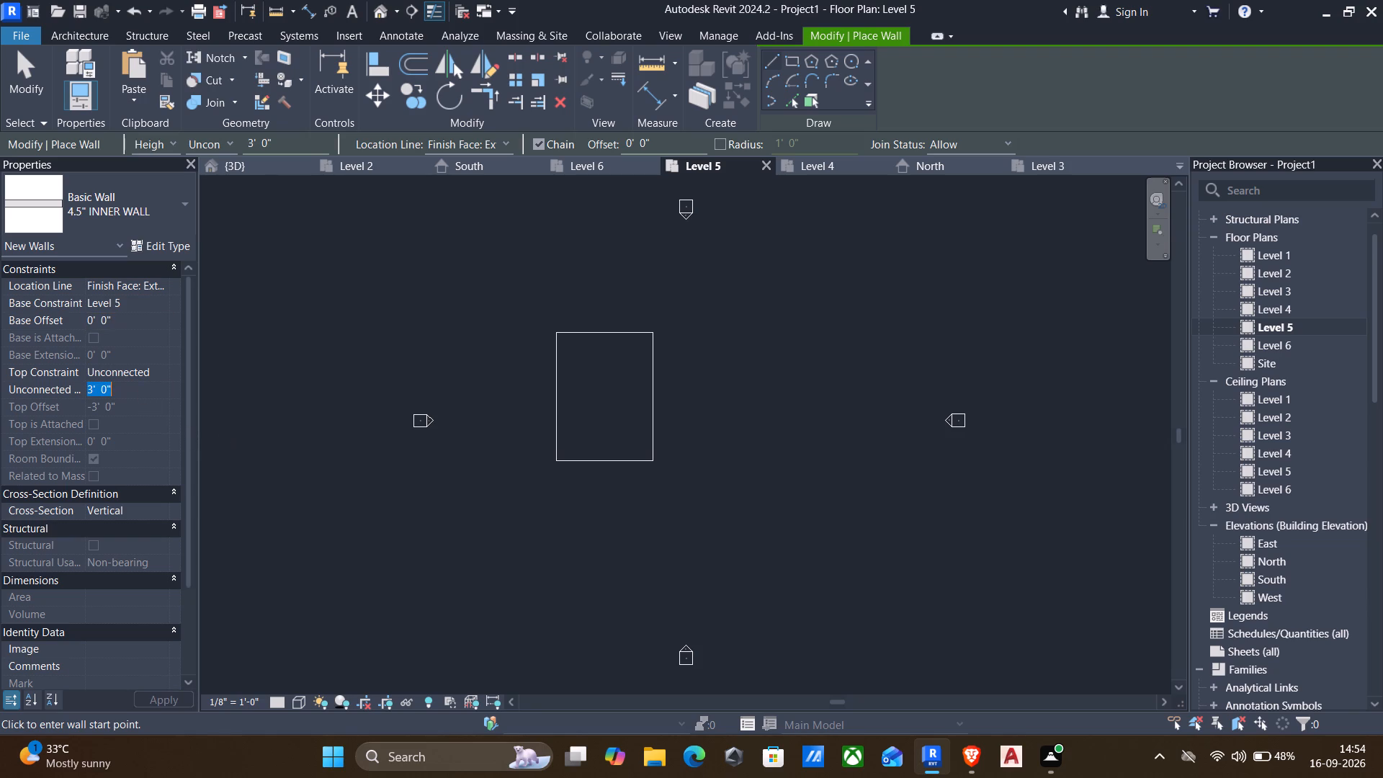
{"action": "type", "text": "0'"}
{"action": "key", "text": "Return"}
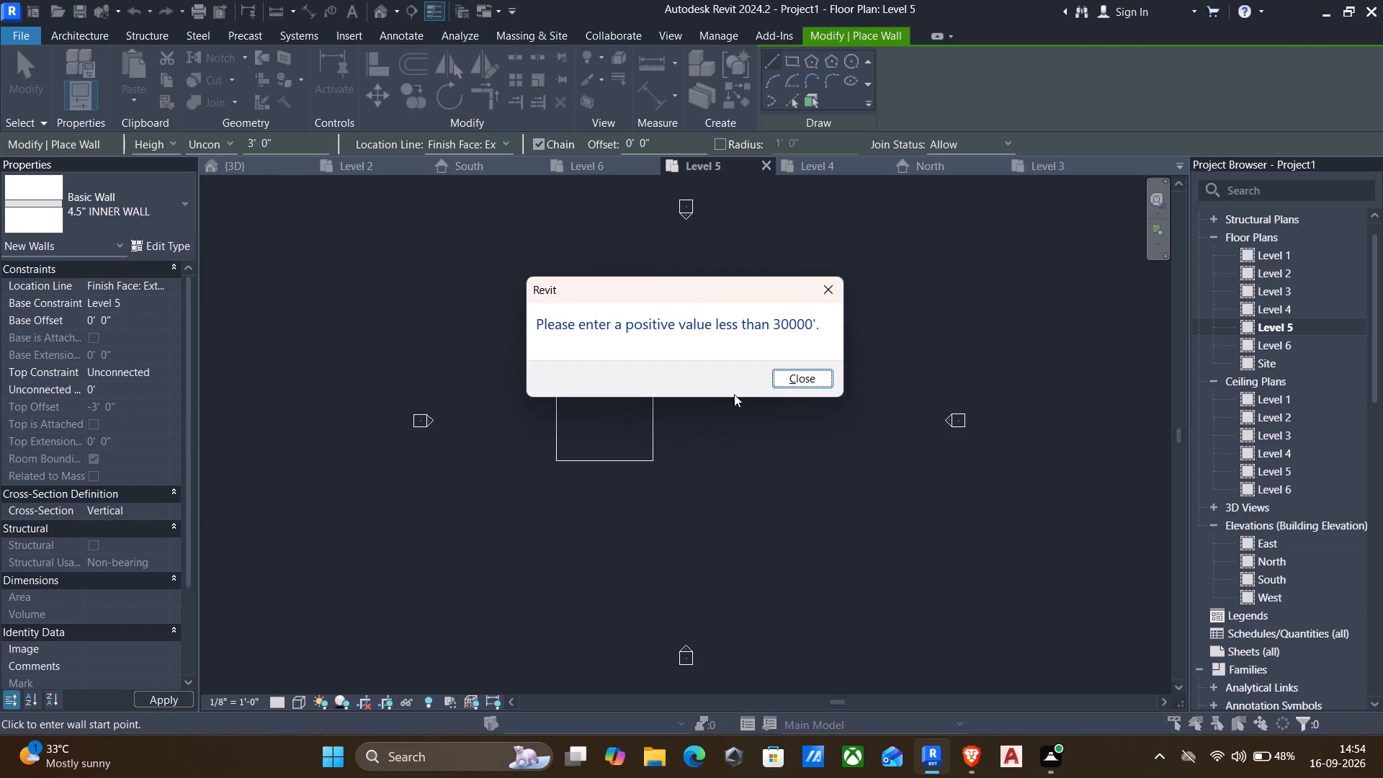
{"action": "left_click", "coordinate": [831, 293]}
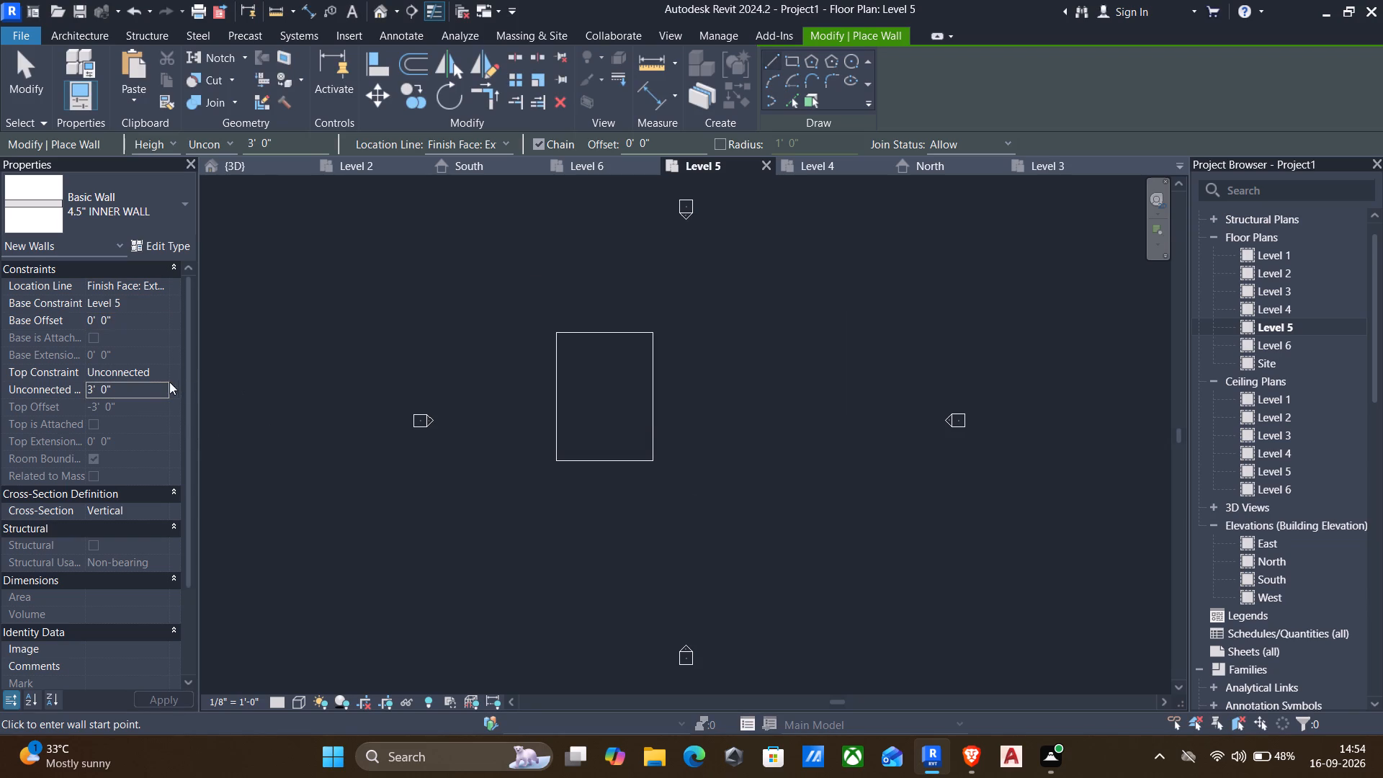
Set the new wall's top constraint up to Level 6 with a top offset of 0' 0".
{"action": "left_click", "coordinate": [153, 370]}
{"action": "left_click", "coordinate": [161, 370]}
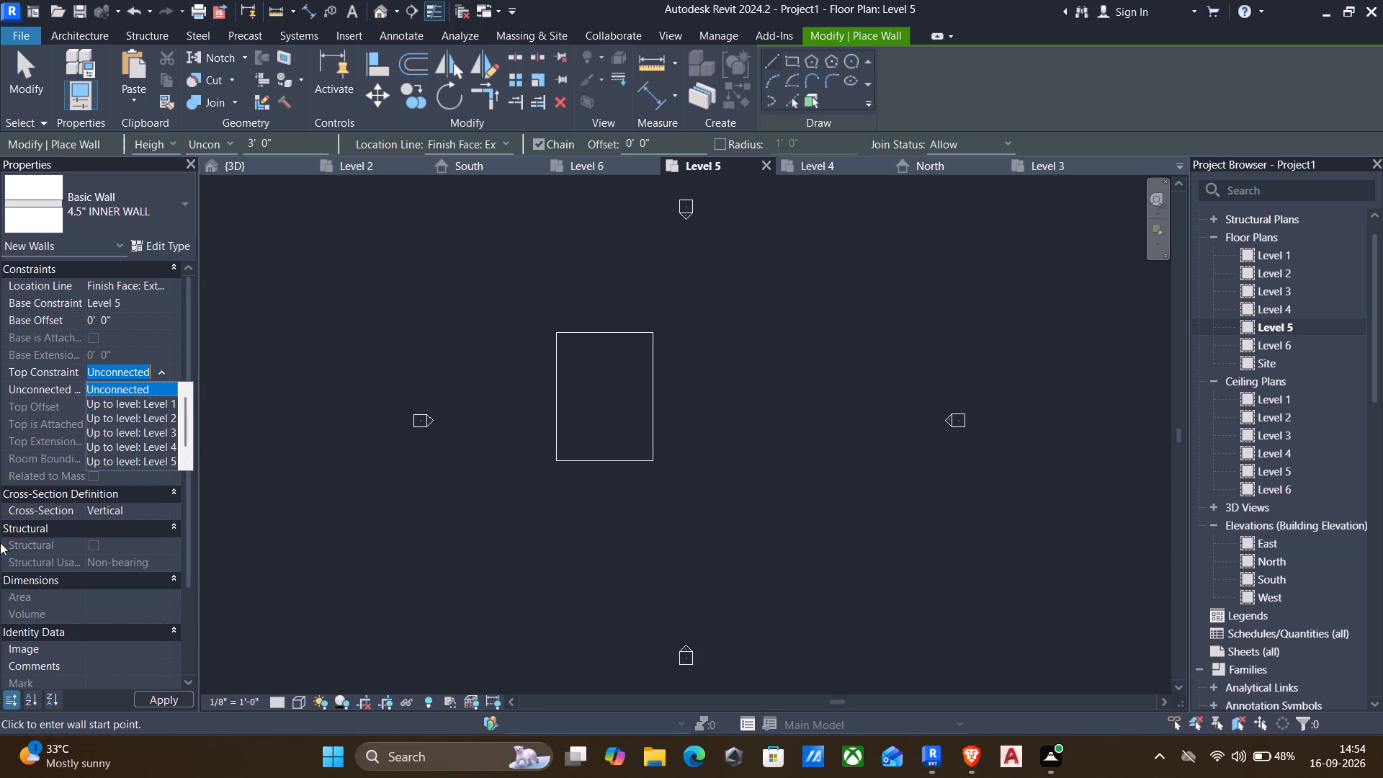
{"action": "scroll", "coordinate": [107, 437], "scroll_direction": "down", "scroll_amount": 4}
{"action": "left_click", "coordinate": [120, 461]}
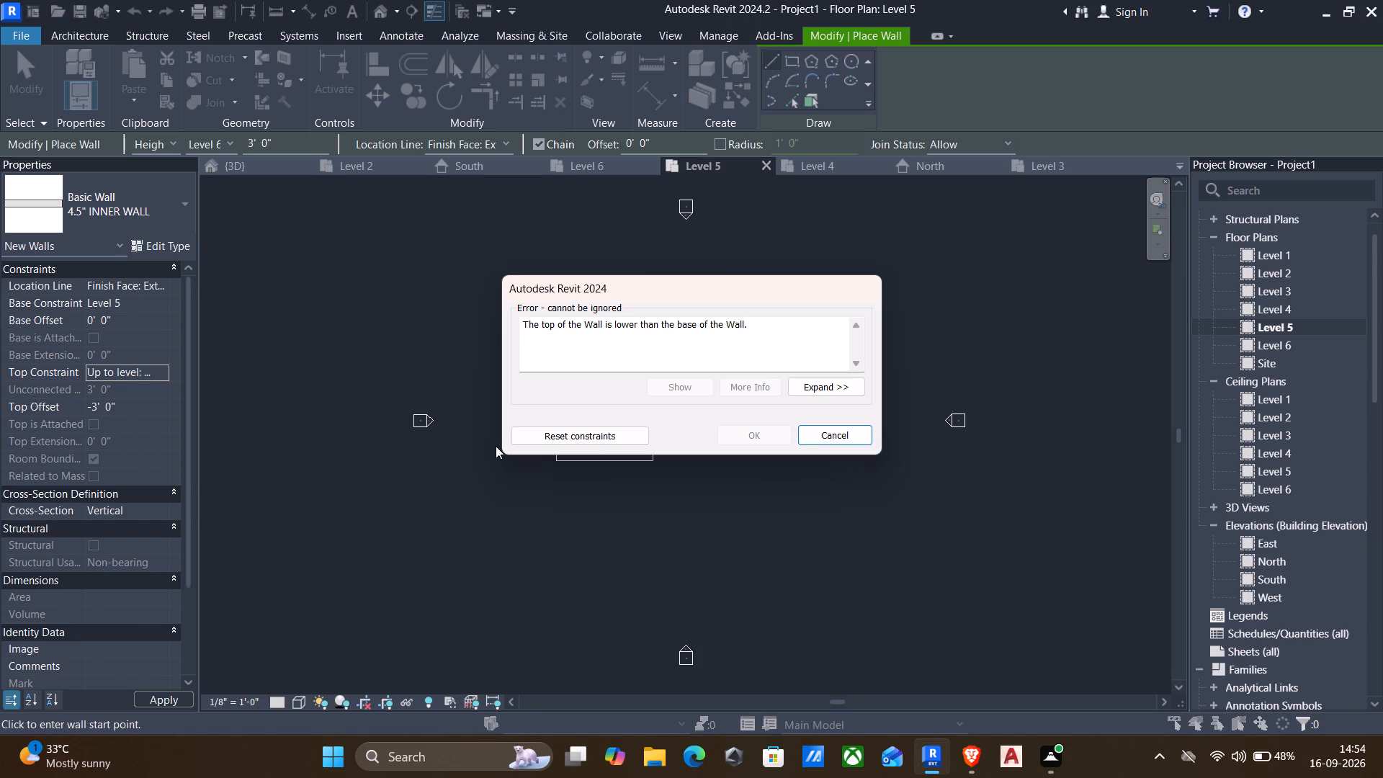
{"action": "left_click", "coordinate": [797, 435]}
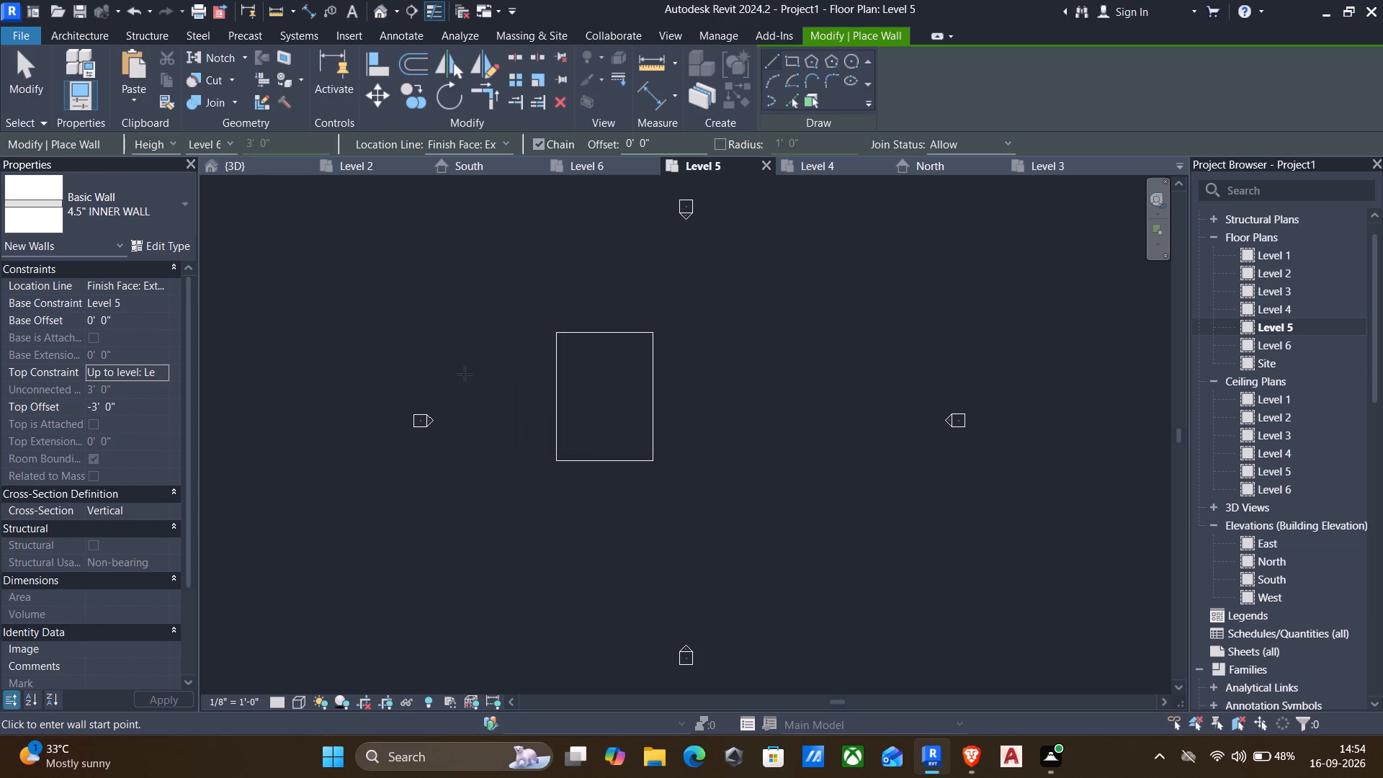
{"action": "left_click", "coordinate": [133, 403]}
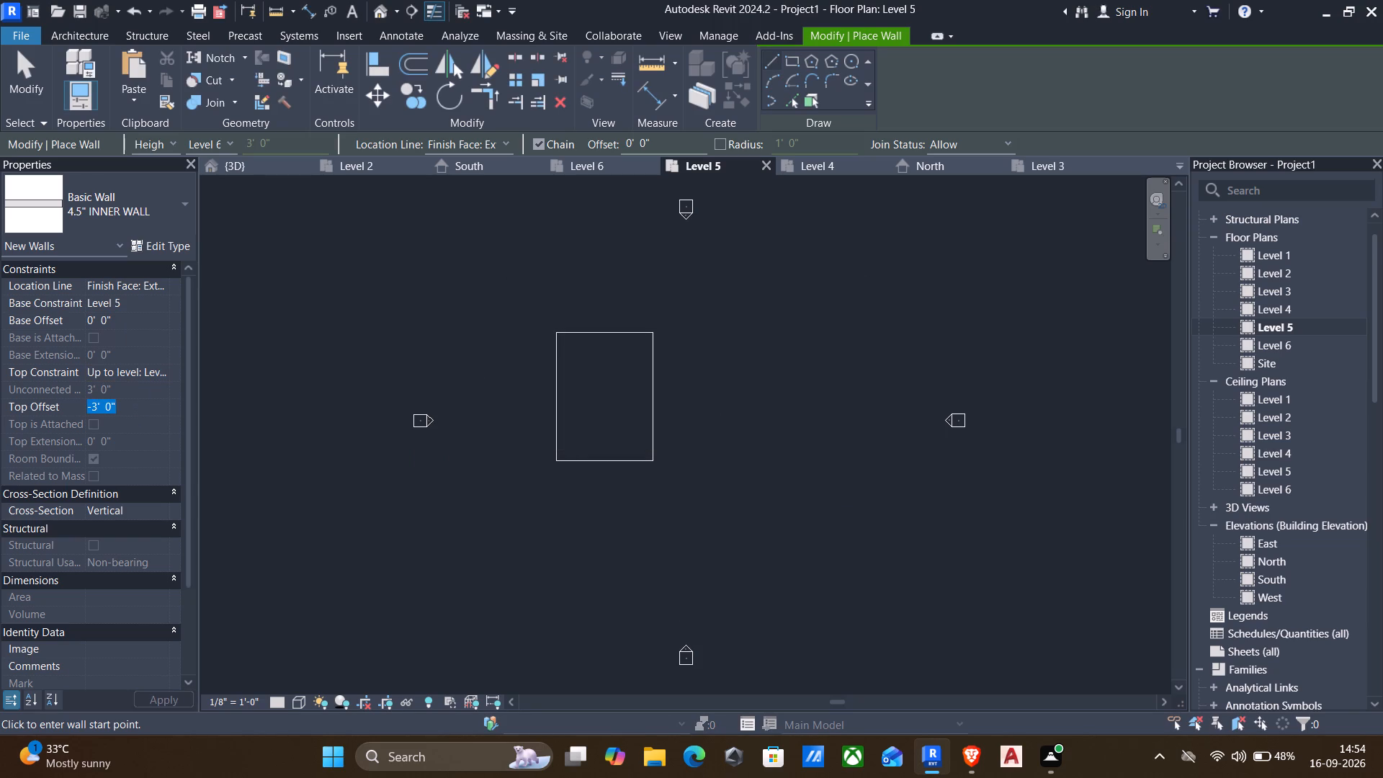
{"action": "key", "text": "0"}
{"action": "key", "text": "apostrophe"}
{"action": "key", "text": "Return"}
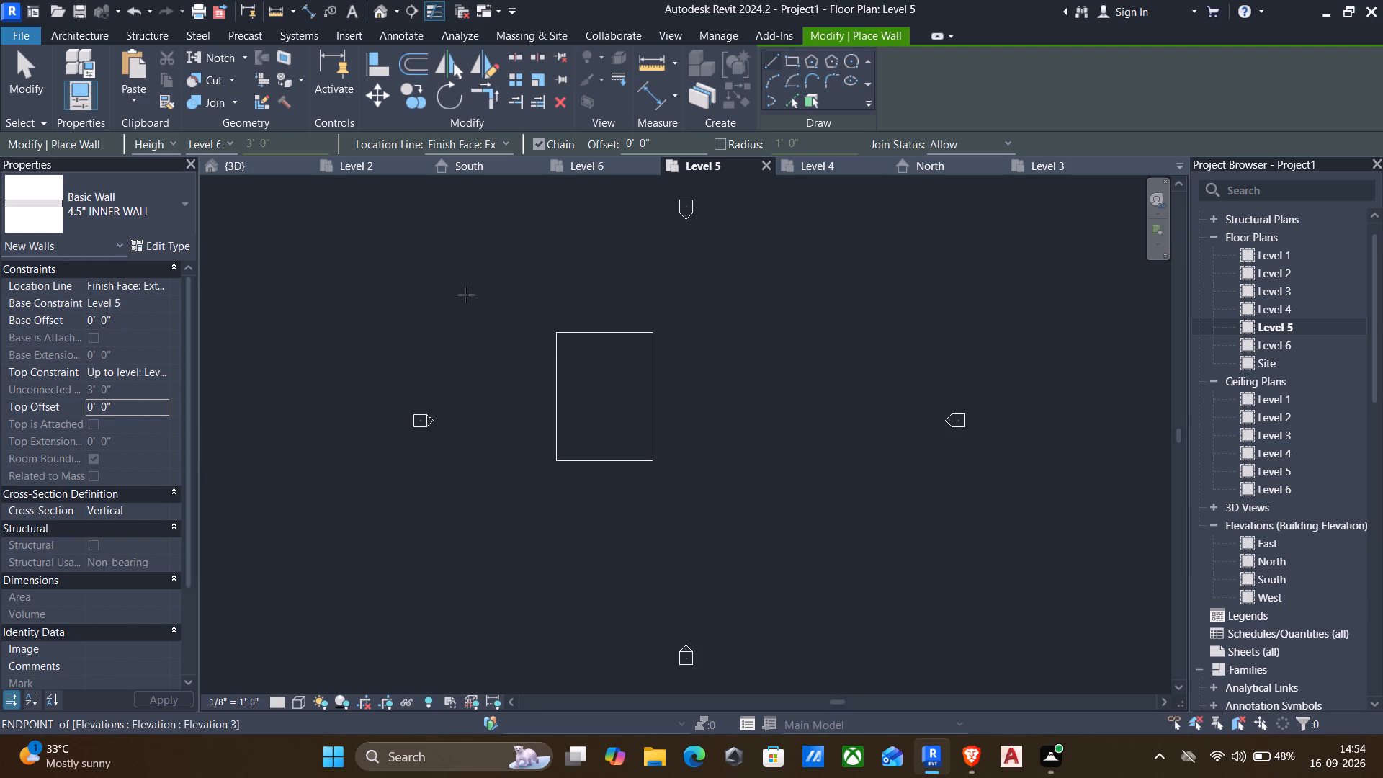
Draw a rectangle of parapet walls corner to corner around the Level 5 floor outline and show the building in 3D.
{"action": "scroll", "coordinate": [615, 341], "scroll_direction": "up", "scroll_amount": 2}
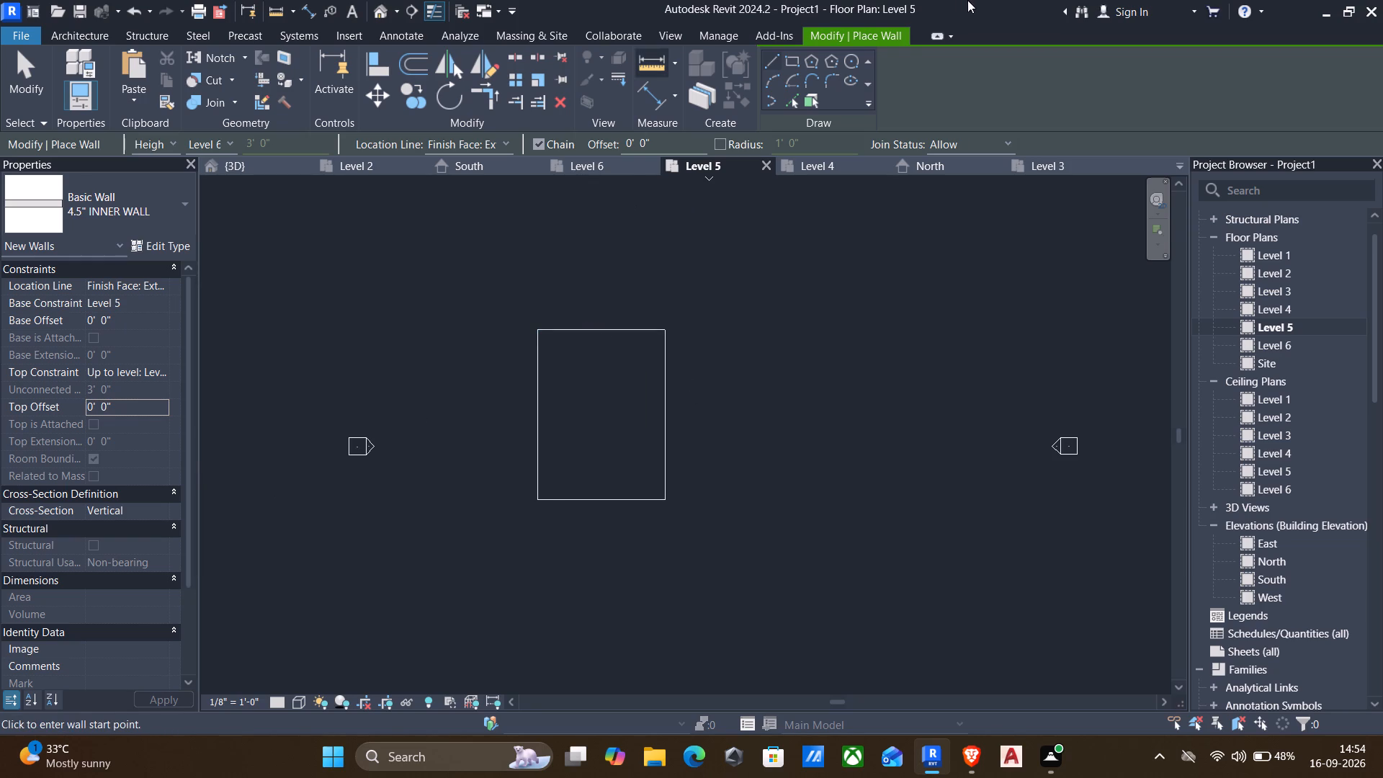
{"action": "left_click", "coordinate": [795, 61]}
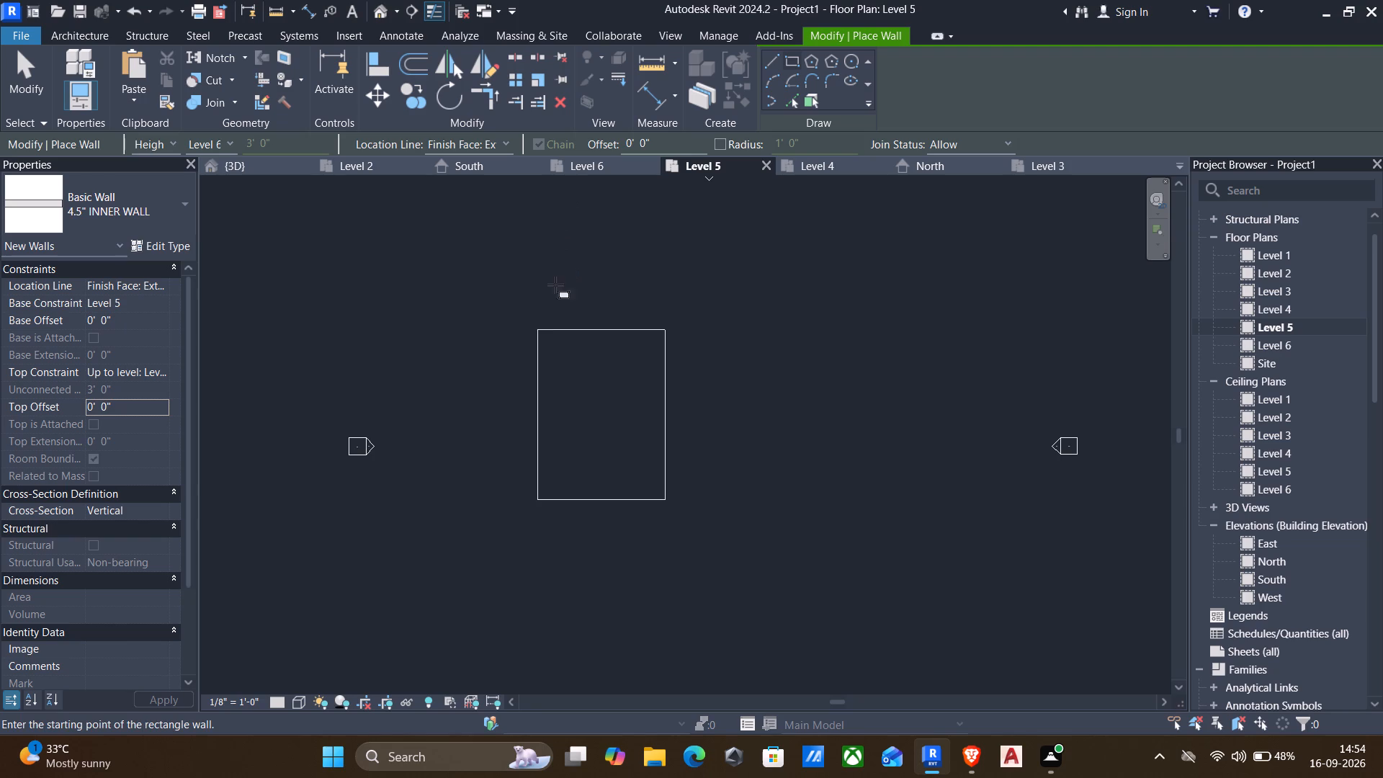
{"action": "left_click", "coordinate": [537, 334]}
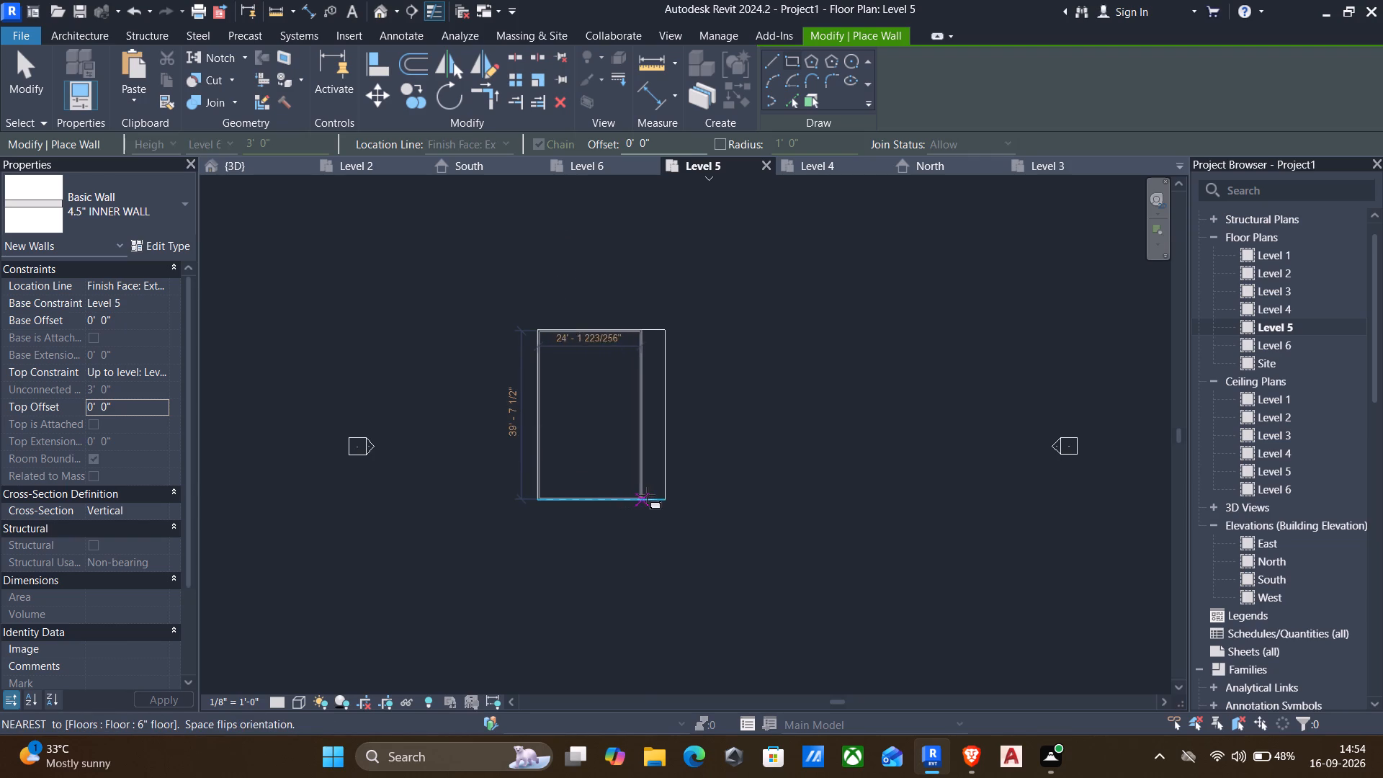
{"action": "left_click", "coordinate": [659, 495]}
{"action": "key", "text": "Escape"}
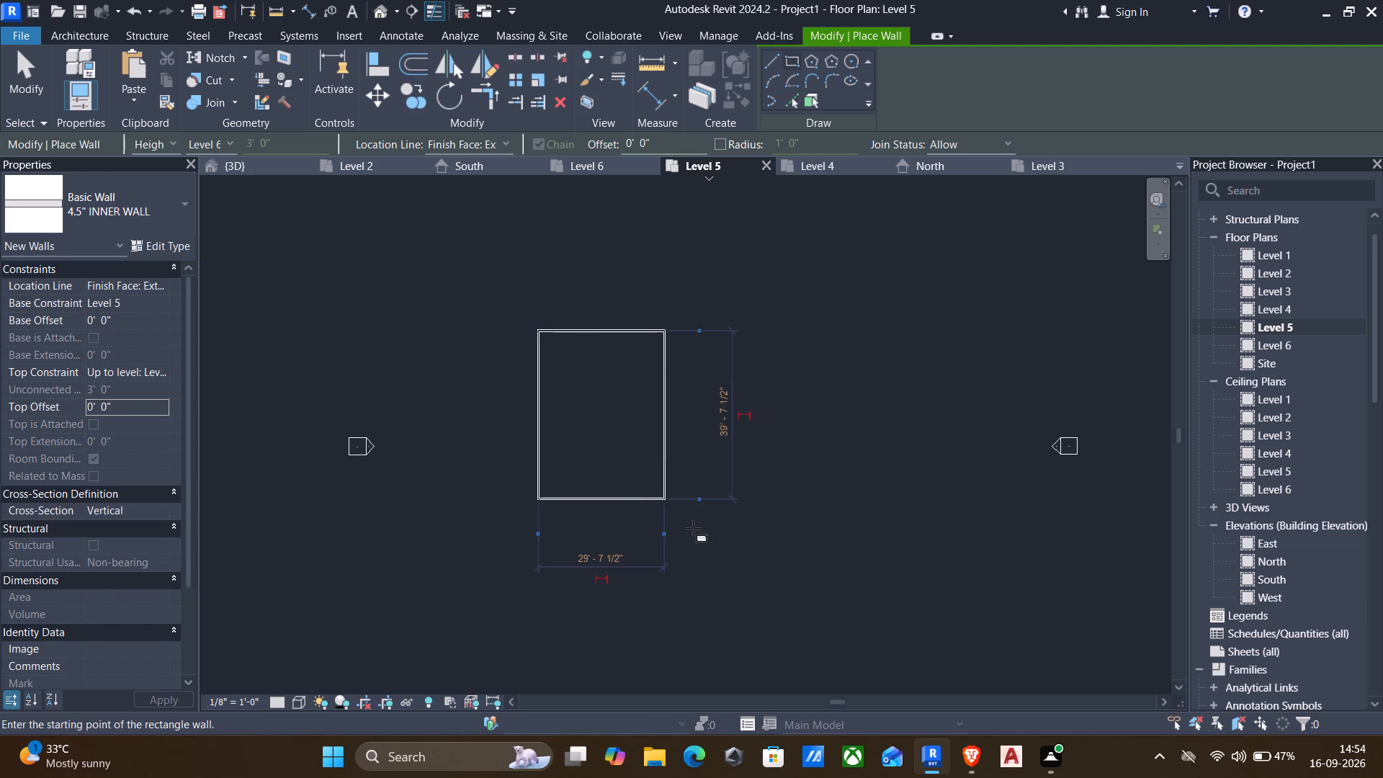
{"action": "left_click", "coordinate": [383, 14]}
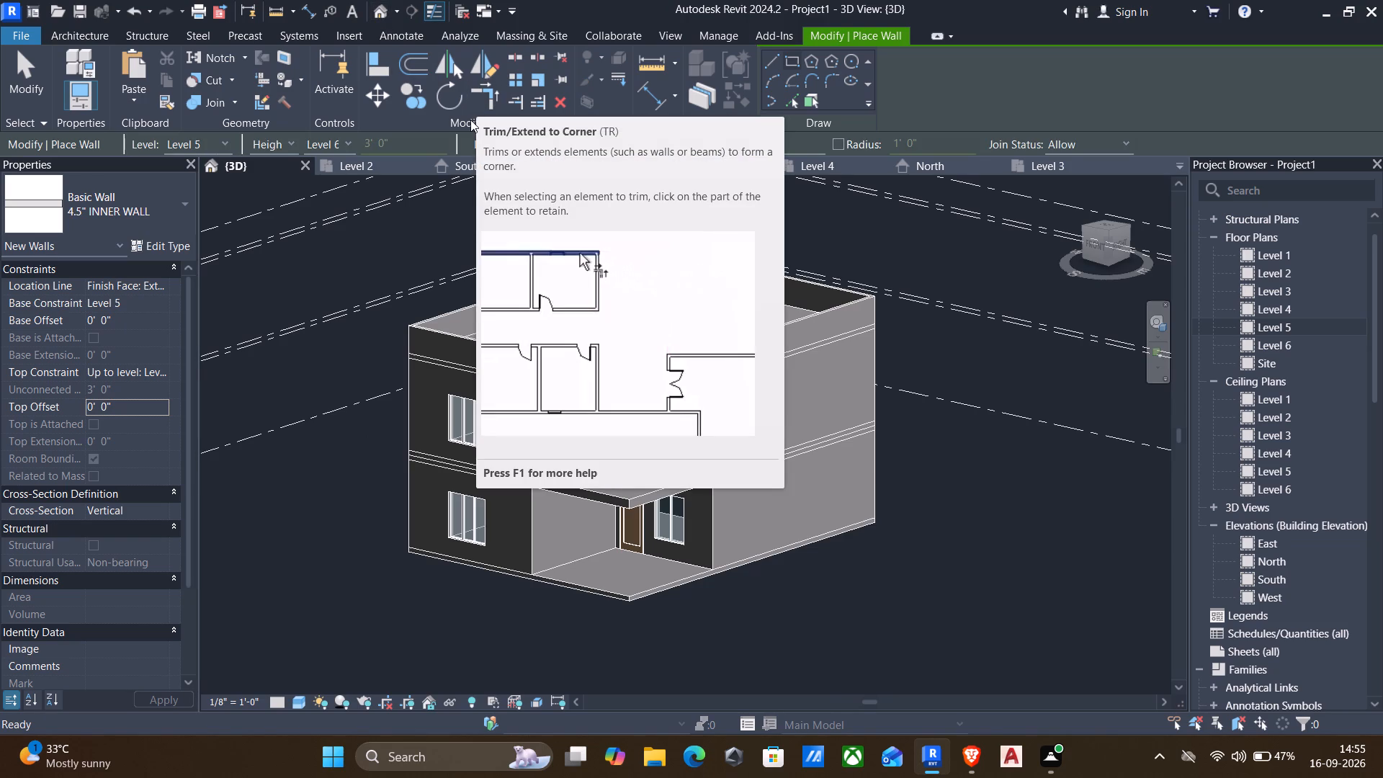
{"action": "key", "text": "Escape"}
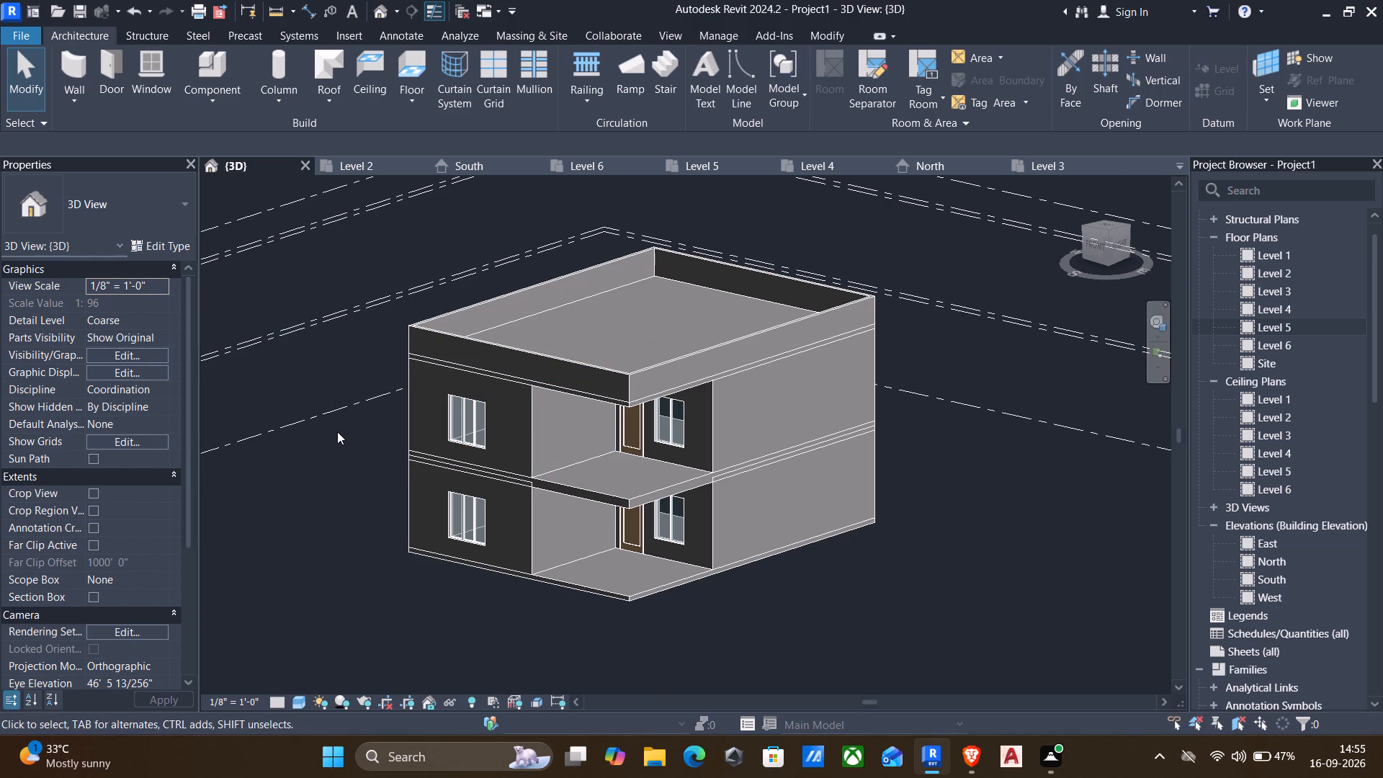
Change the type of the Level 3 floor slab between the two storeys to 6" floor.
{"action": "middle_click_drag", "start_coordinate": [337, 434], "coordinate": [336, 374], "text": "shift"}
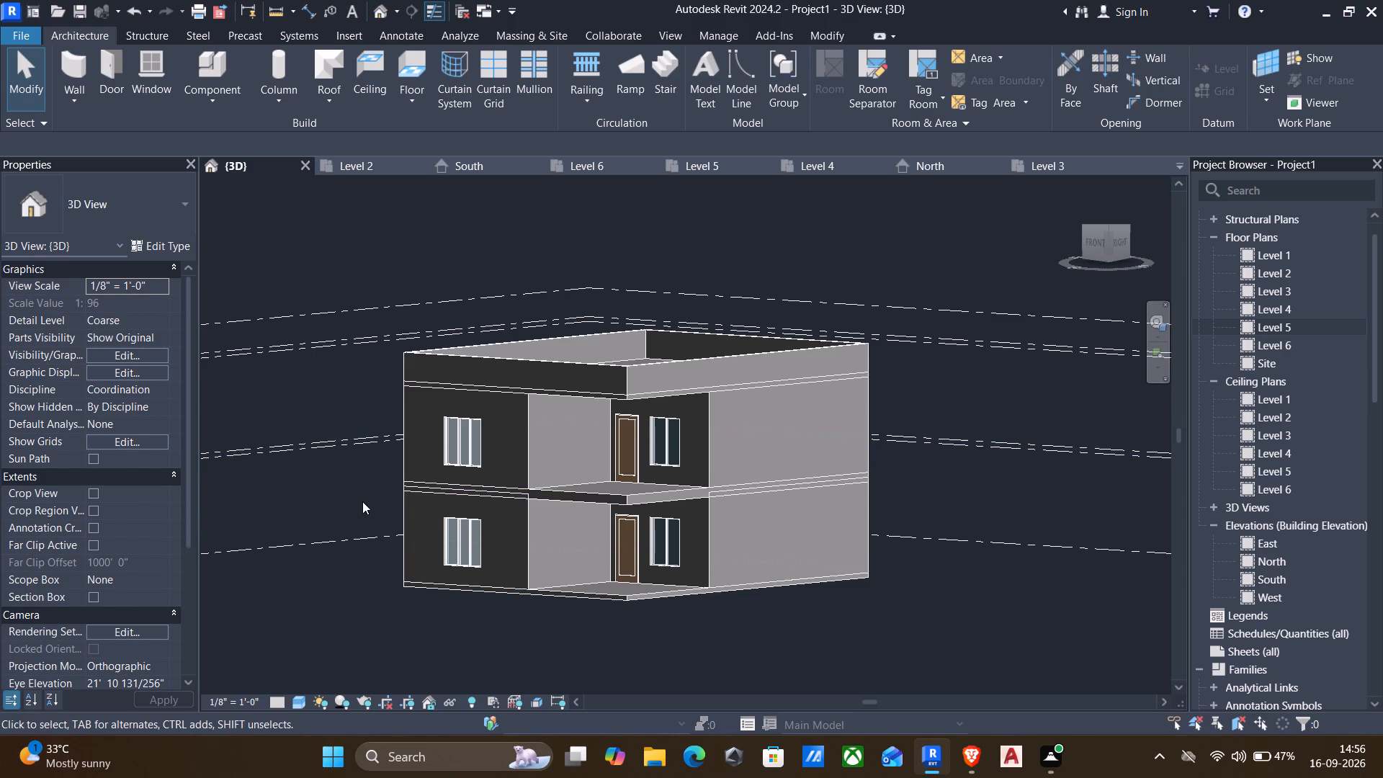
{"action": "middle_click_drag", "start_coordinate": [364, 505], "coordinate": [406, 504], "text": "shift"}
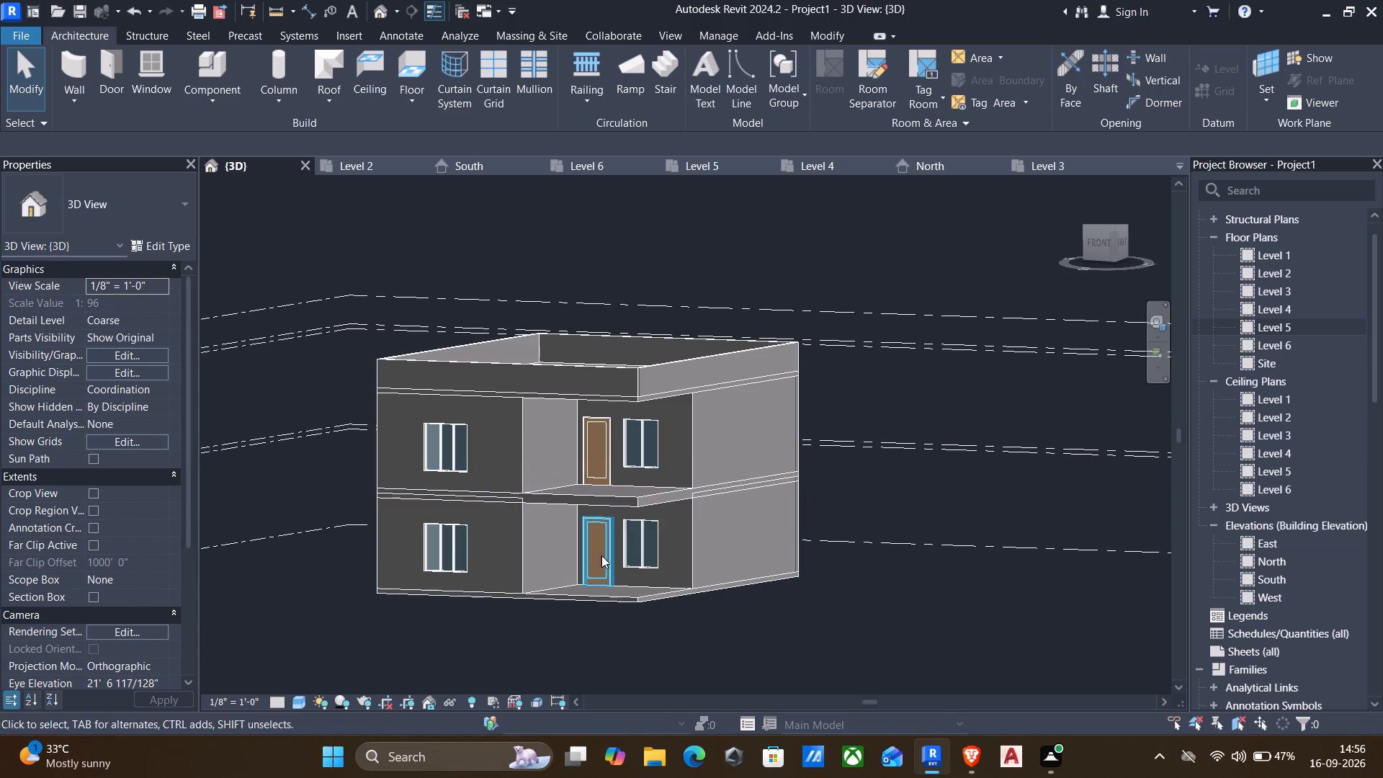
{"action": "middle_click_drag", "start_coordinate": [883, 575], "coordinate": [827, 586], "text": "shift"}
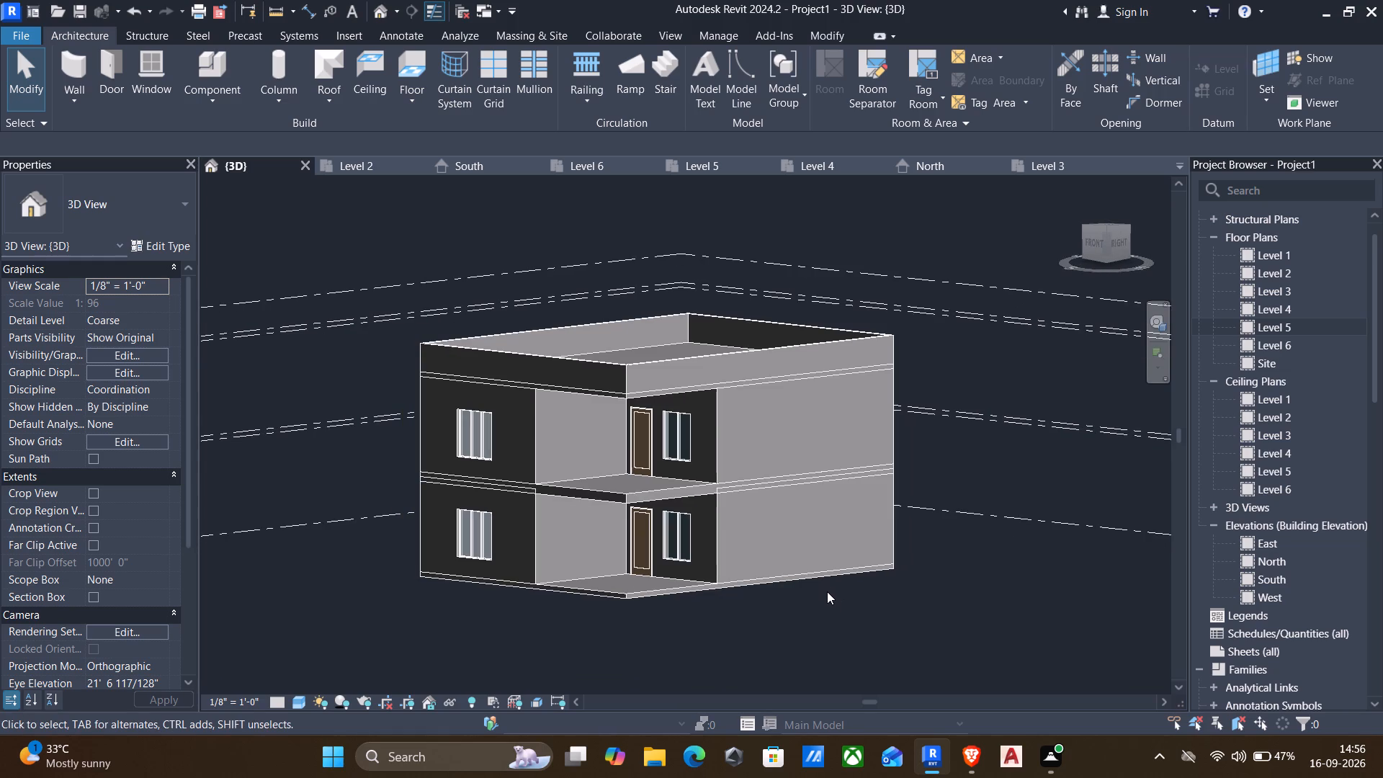
{"action": "middle_click_drag", "start_coordinate": [827, 597], "coordinate": [899, 609], "text": "shift"}
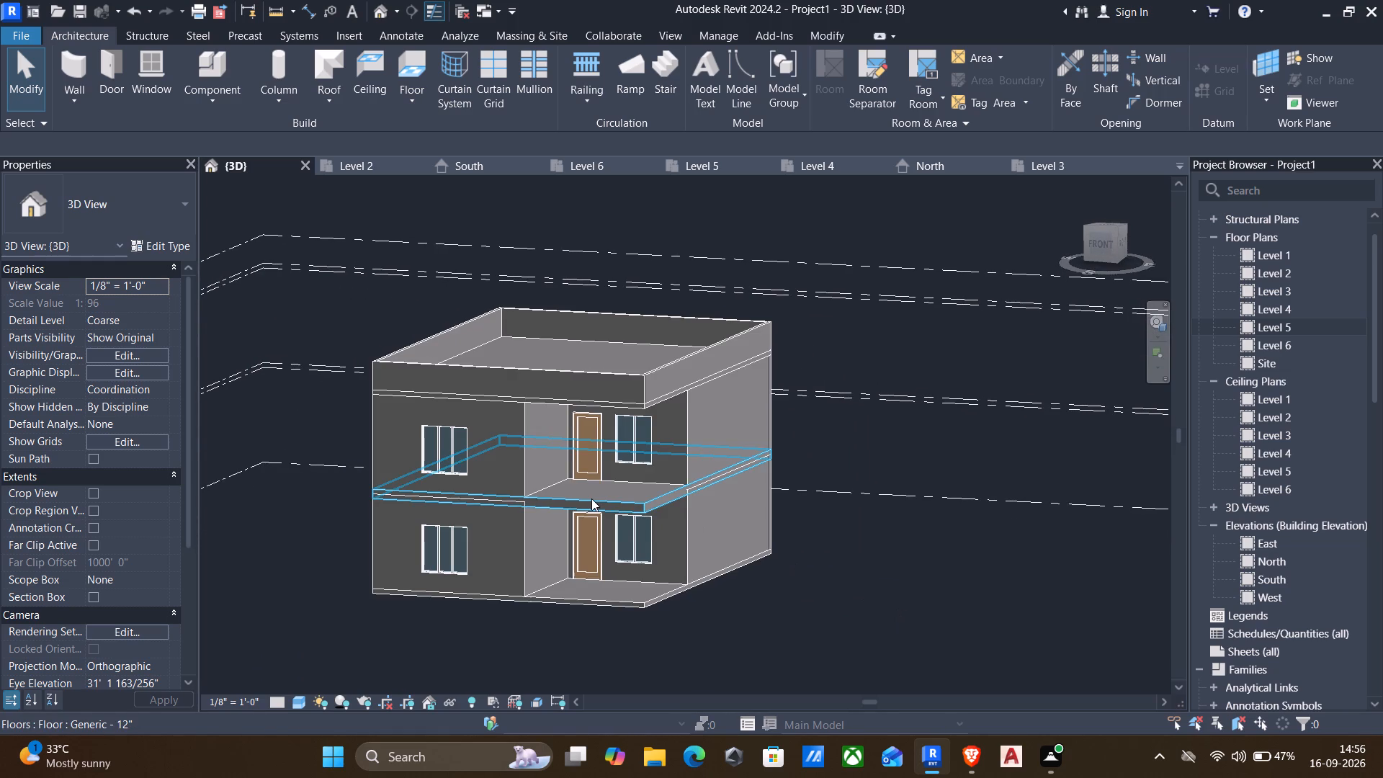
{"action": "left_click", "coordinate": [591, 498]}
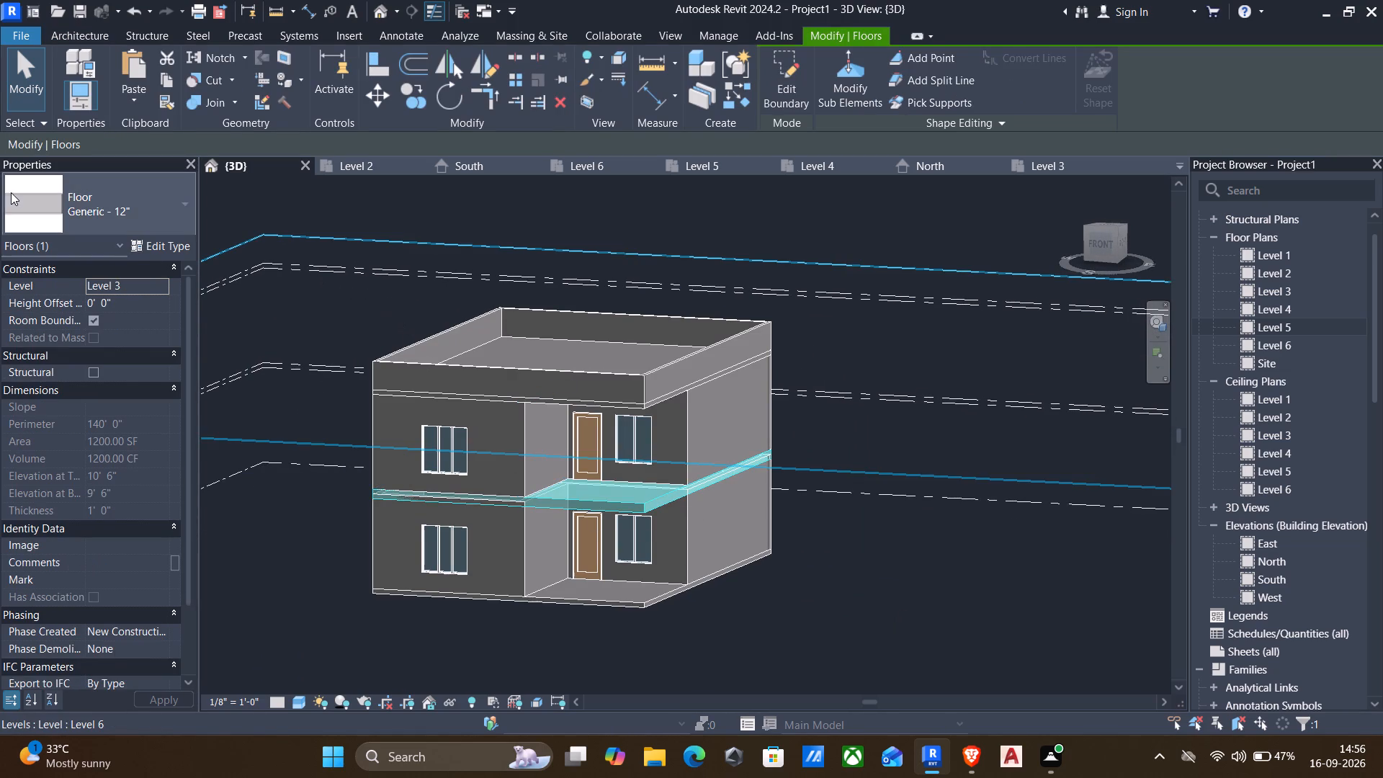
{"action": "left_click", "coordinate": [175, 206]}
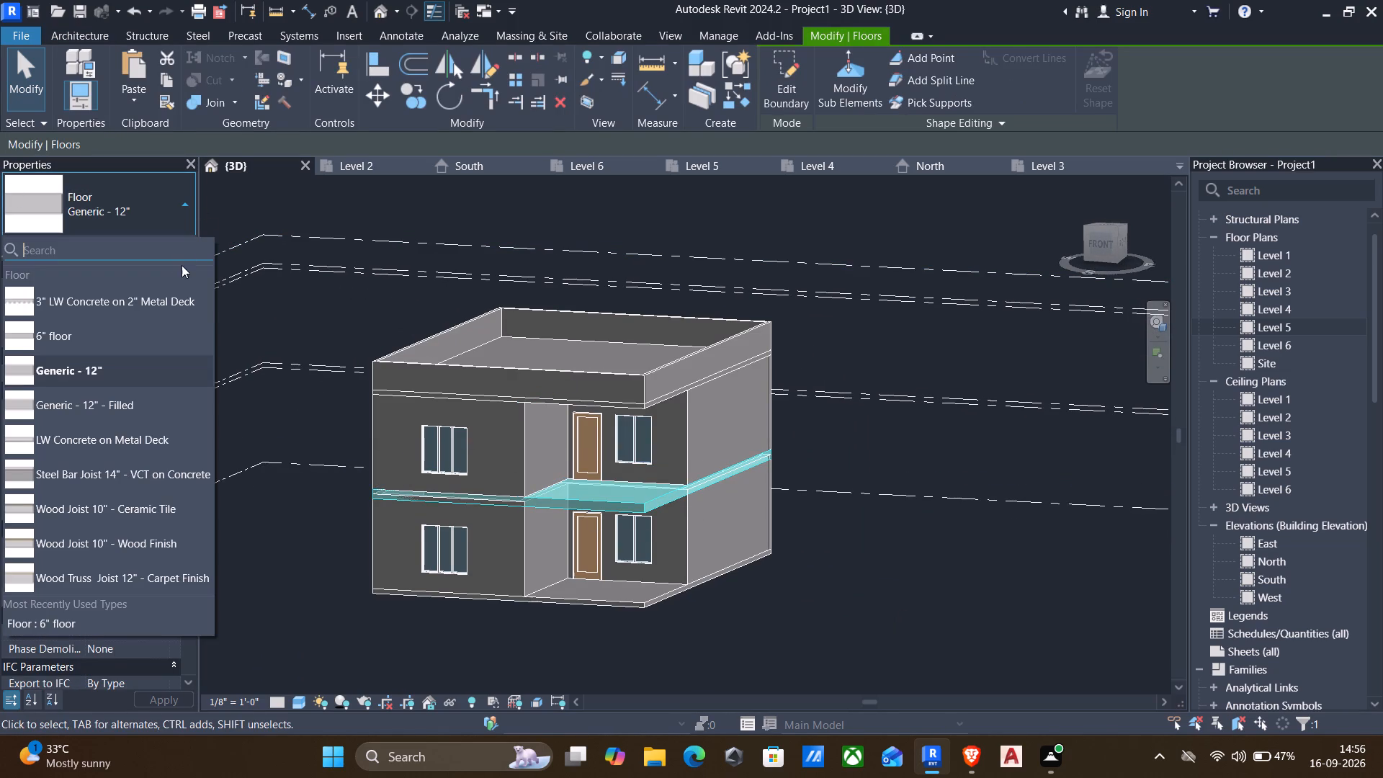
{"action": "left_click", "coordinate": [79, 337]}
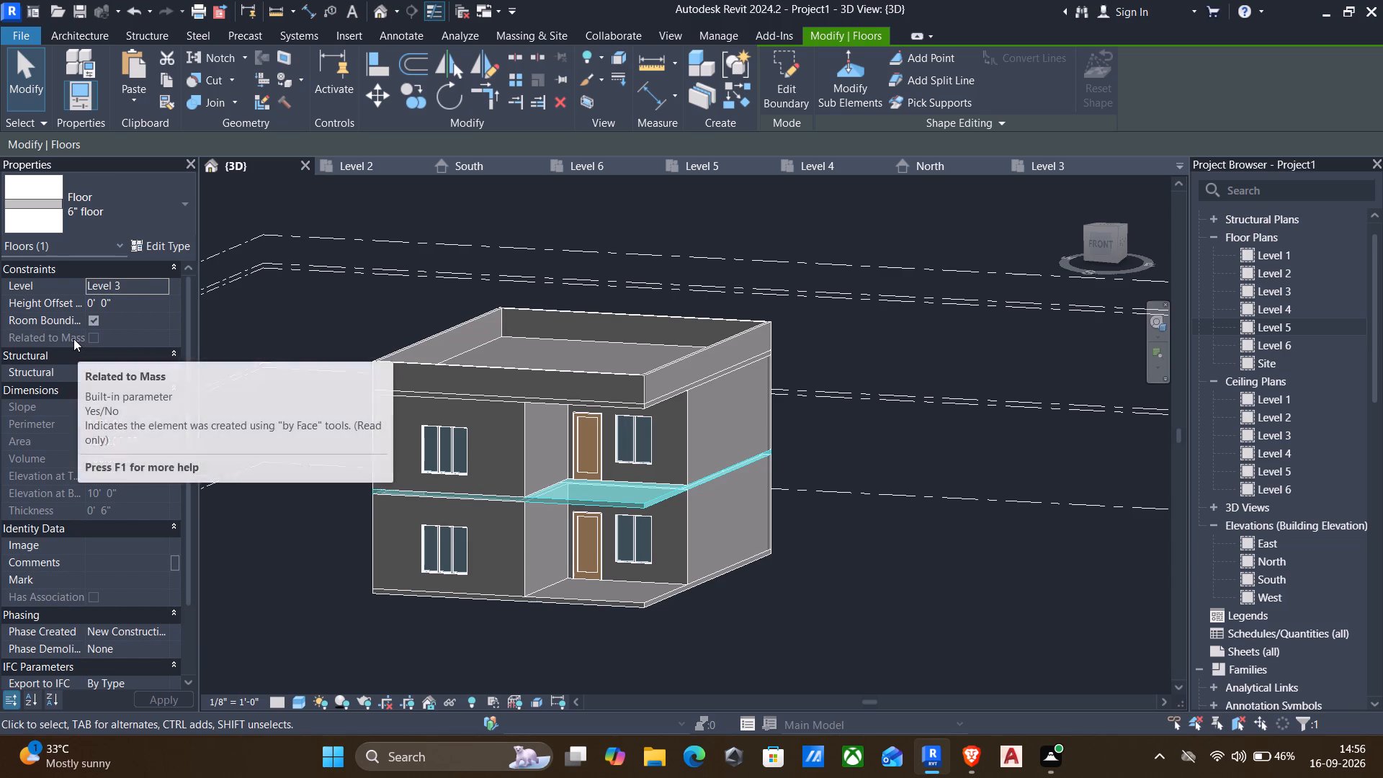
{"action": "key", "text": "Escape"}
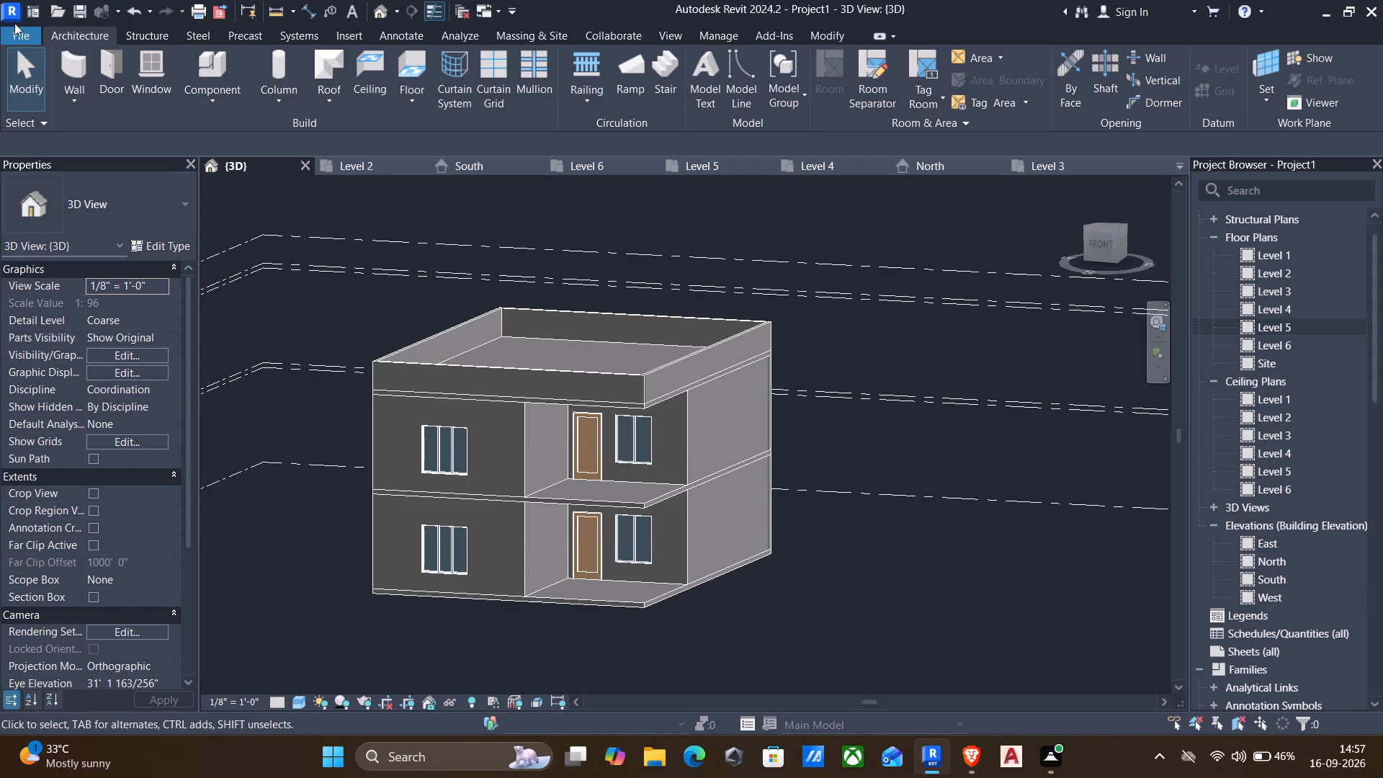
Create an in-place model in the Generic Models category, keeping the default name.
{"action": "left_click", "coordinate": [197, 94]}
{"action": "left_click", "coordinate": [220, 163]}
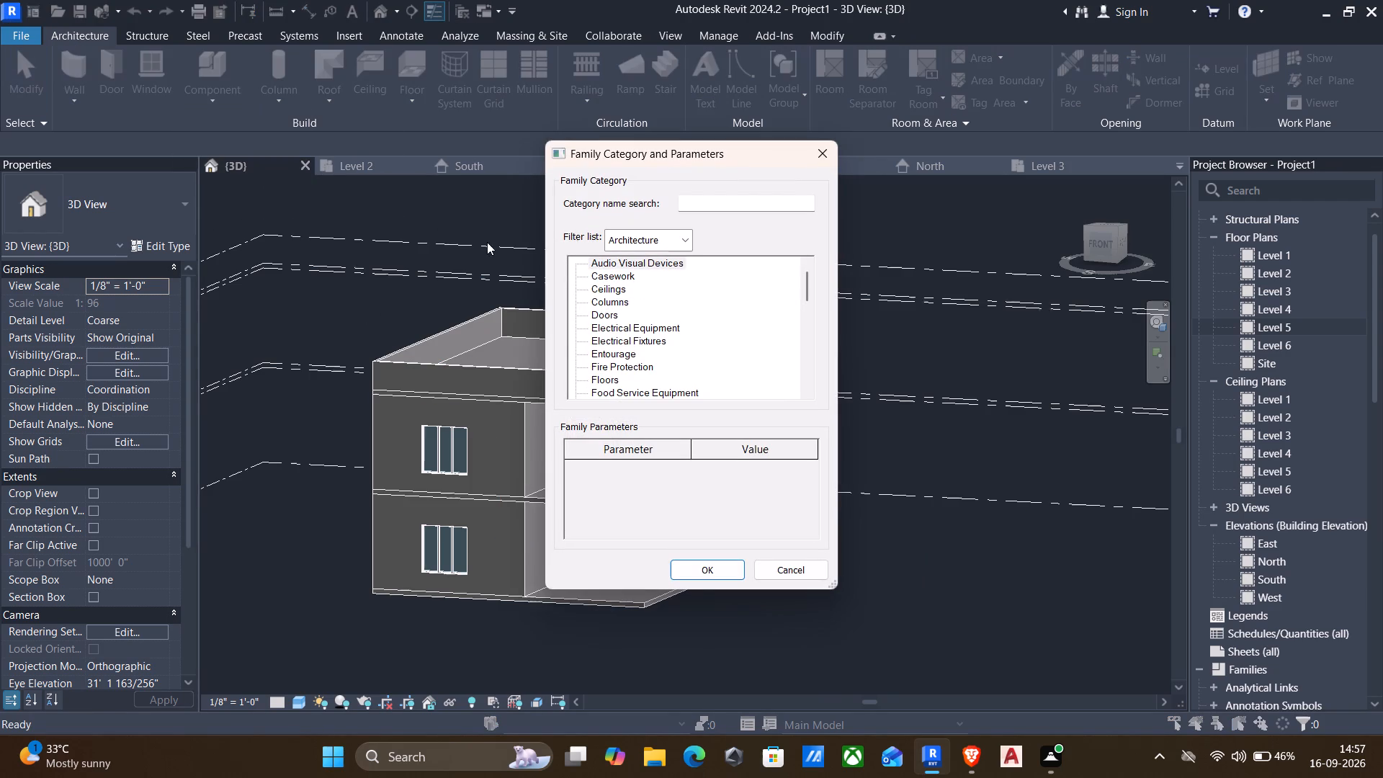
{"action": "scroll", "coordinate": [625, 295], "scroll_direction": "down", "scroll_amount": 5}
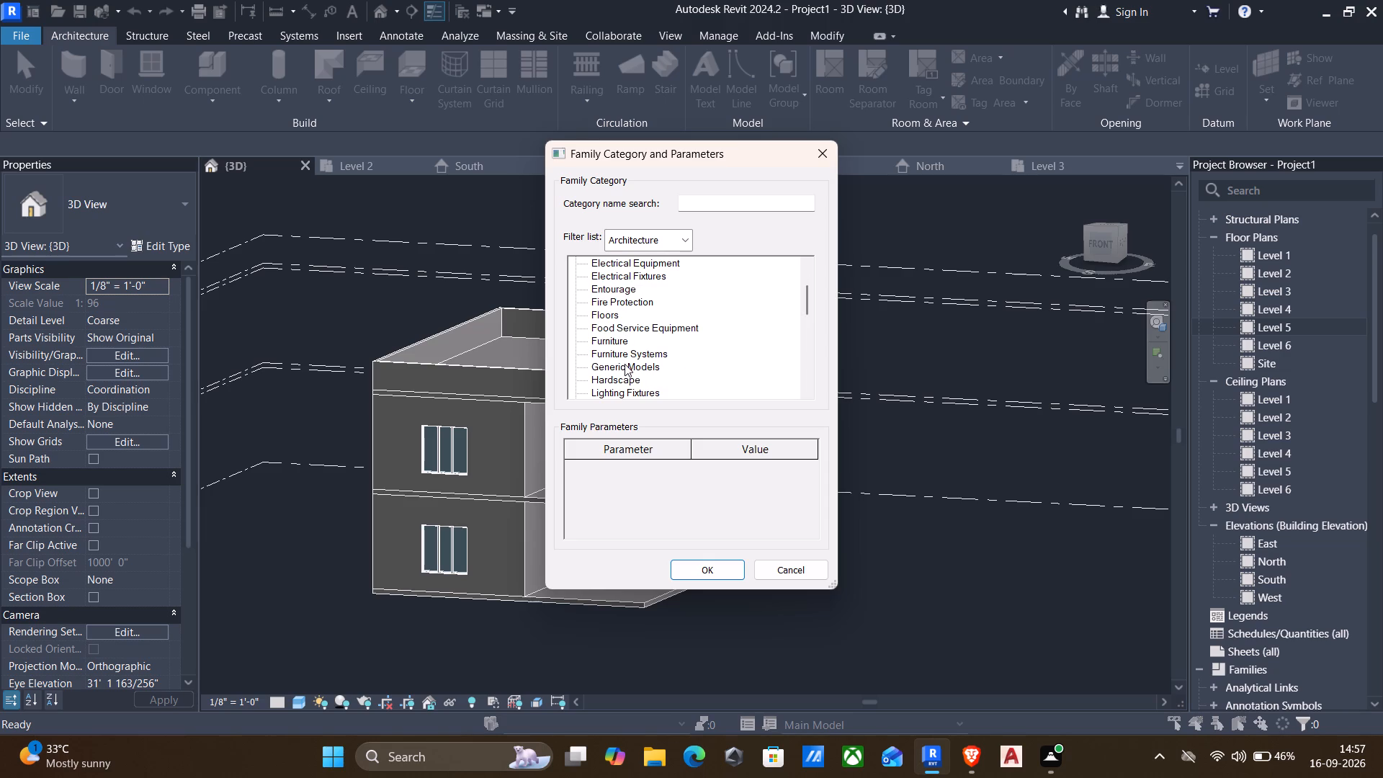
{"action": "left_click", "coordinate": [625, 360]}
{"action": "left_click", "coordinate": [694, 563]}
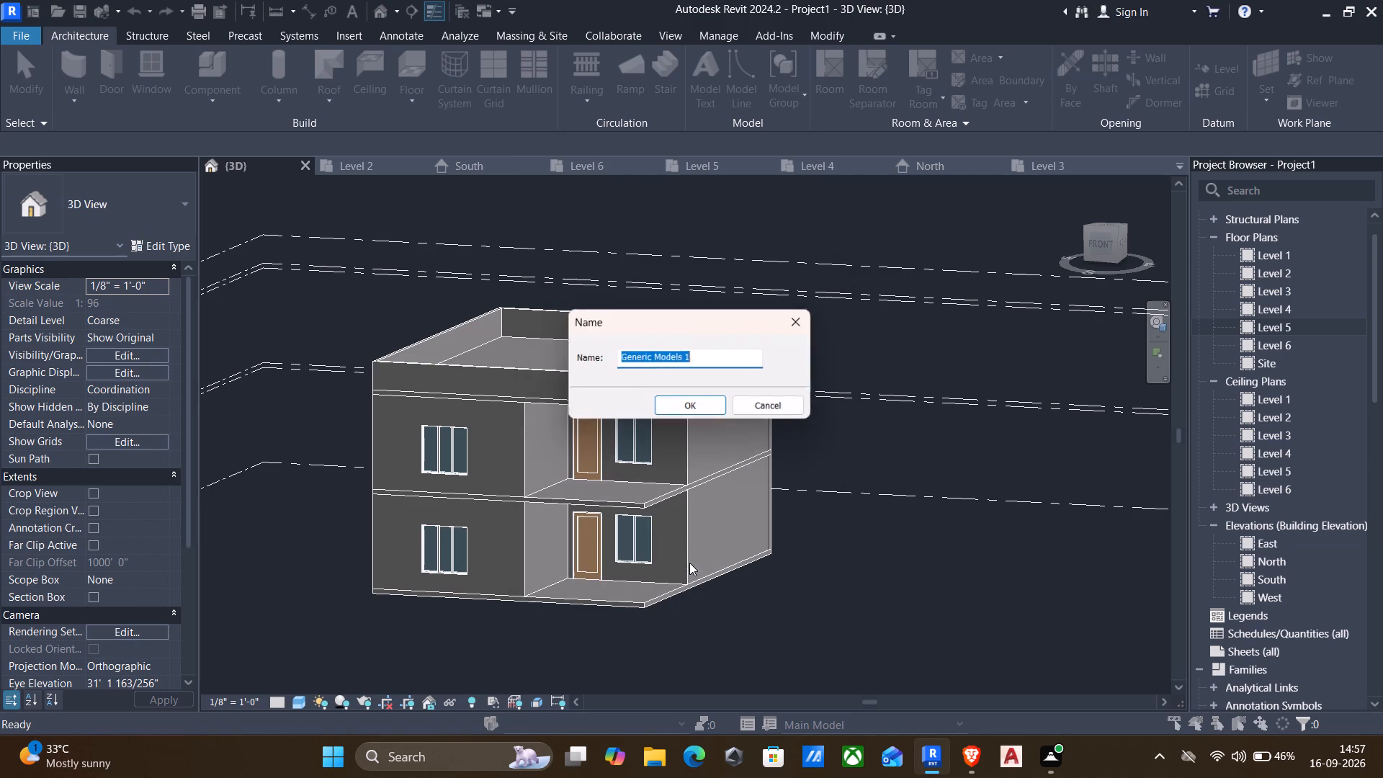
{"action": "left_click", "coordinate": [678, 413]}
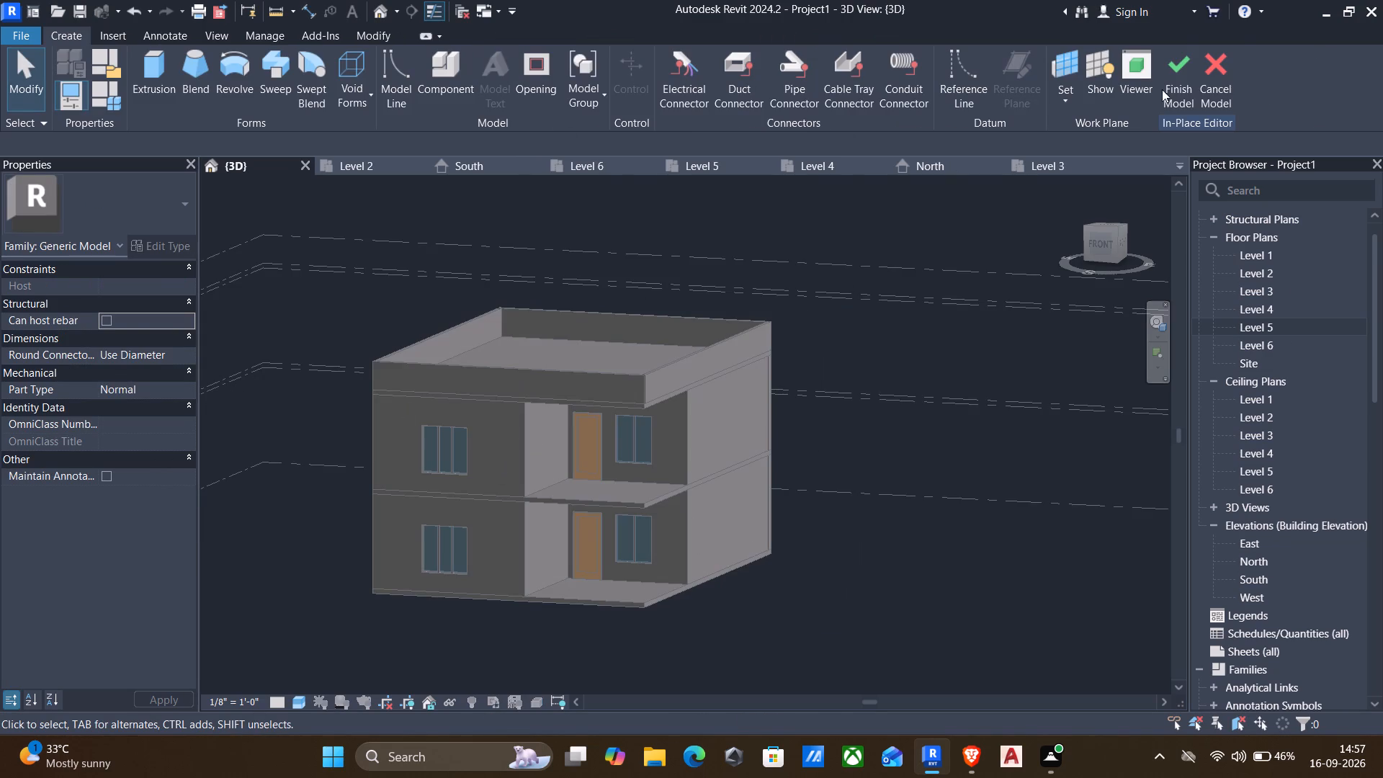
Start an extrusion with a depth of 1' 0" and pick the front 9" wall face as its work plane.
{"action": "left_click", "coordinate": [1060, 101]}
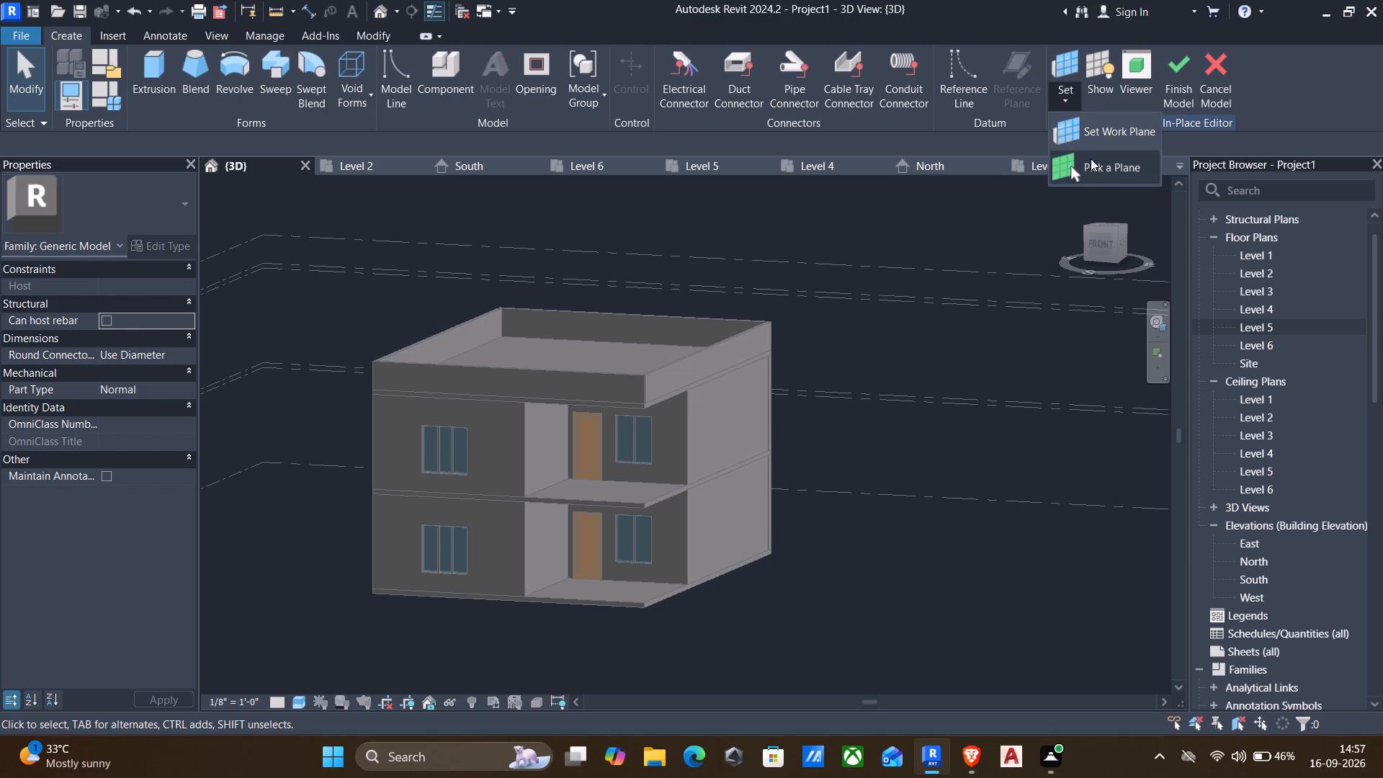
{"action": "left_click", "coordinate": [1098, 169]}
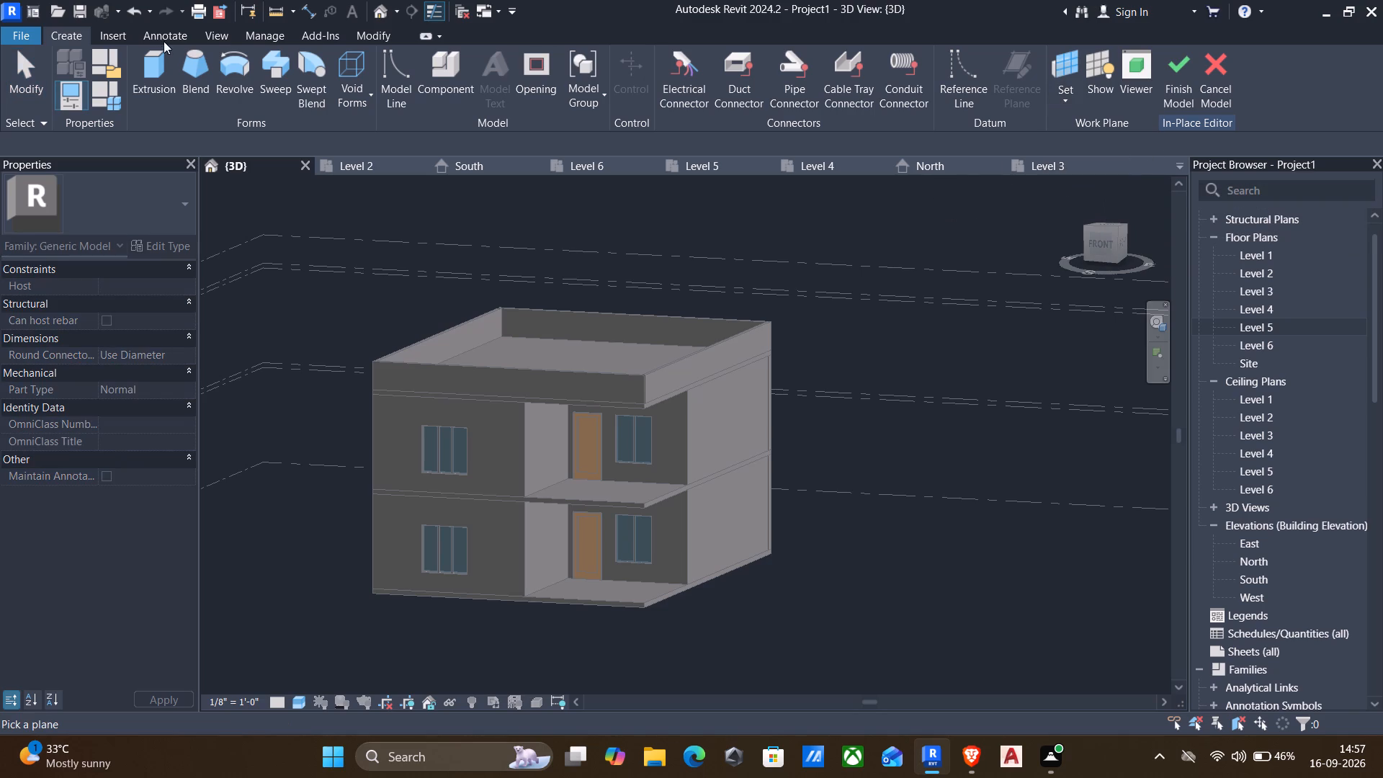
{"action": "left_click", "coordinate": [143, 63]}
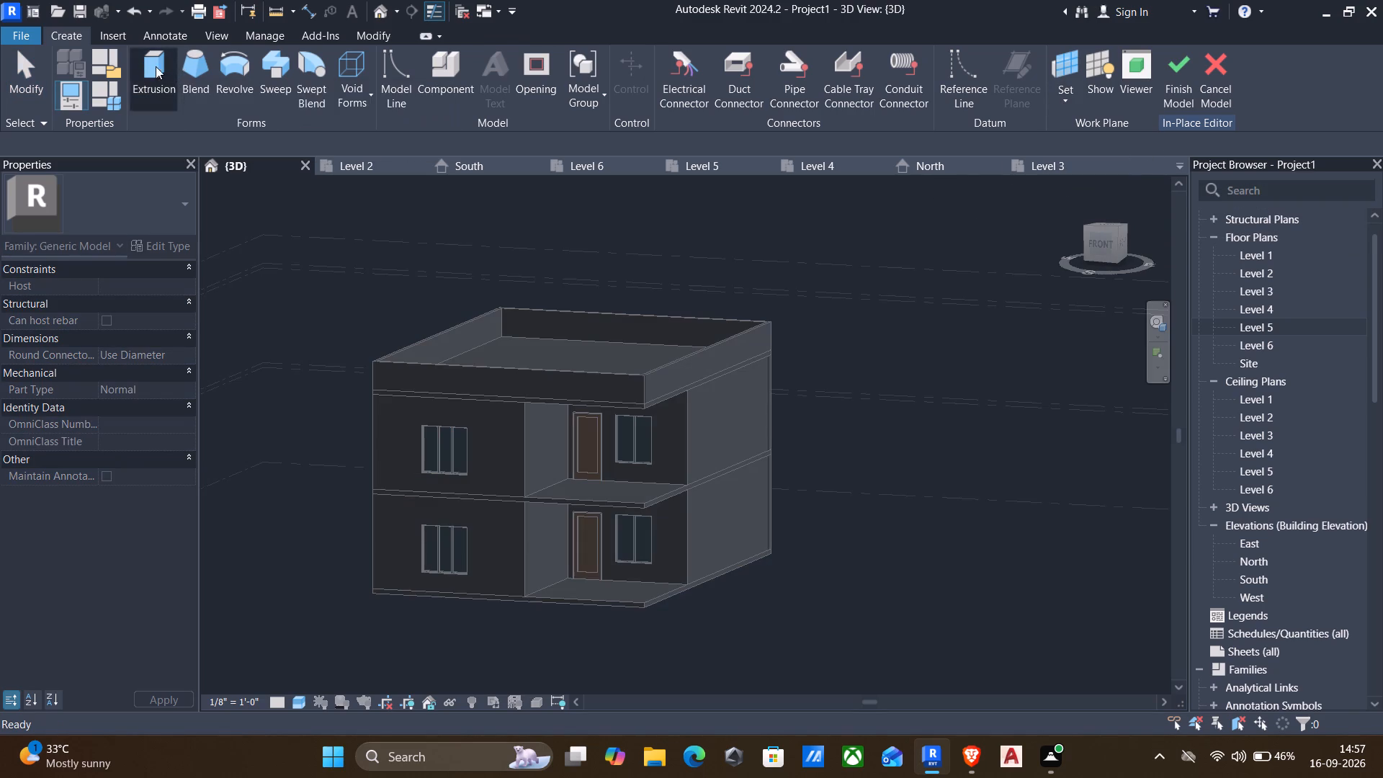
{"action": "left_click", "coordinate": [824, 96]}
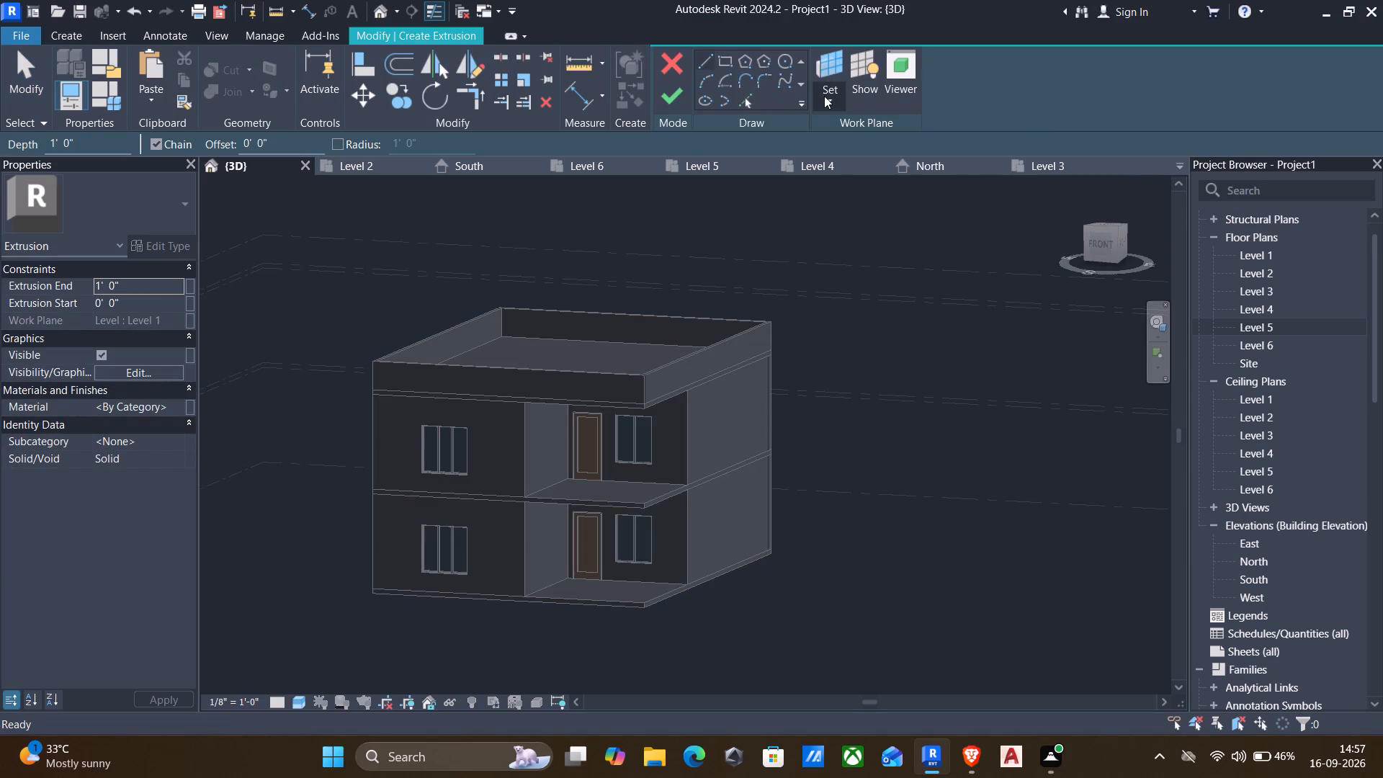
{"action": "left_click", "coordinate": [865, 165]}
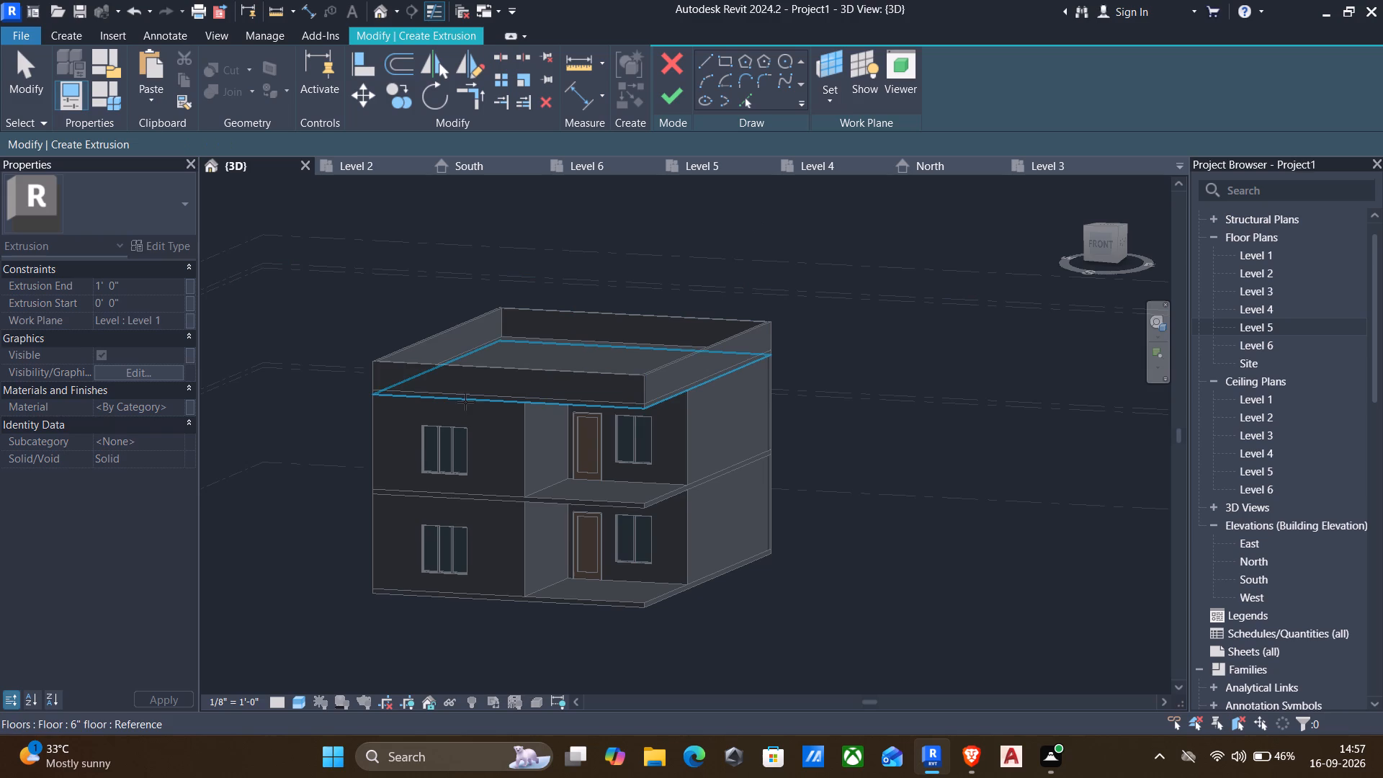
{"action": "left_click", "coordinate": [506, 406]}
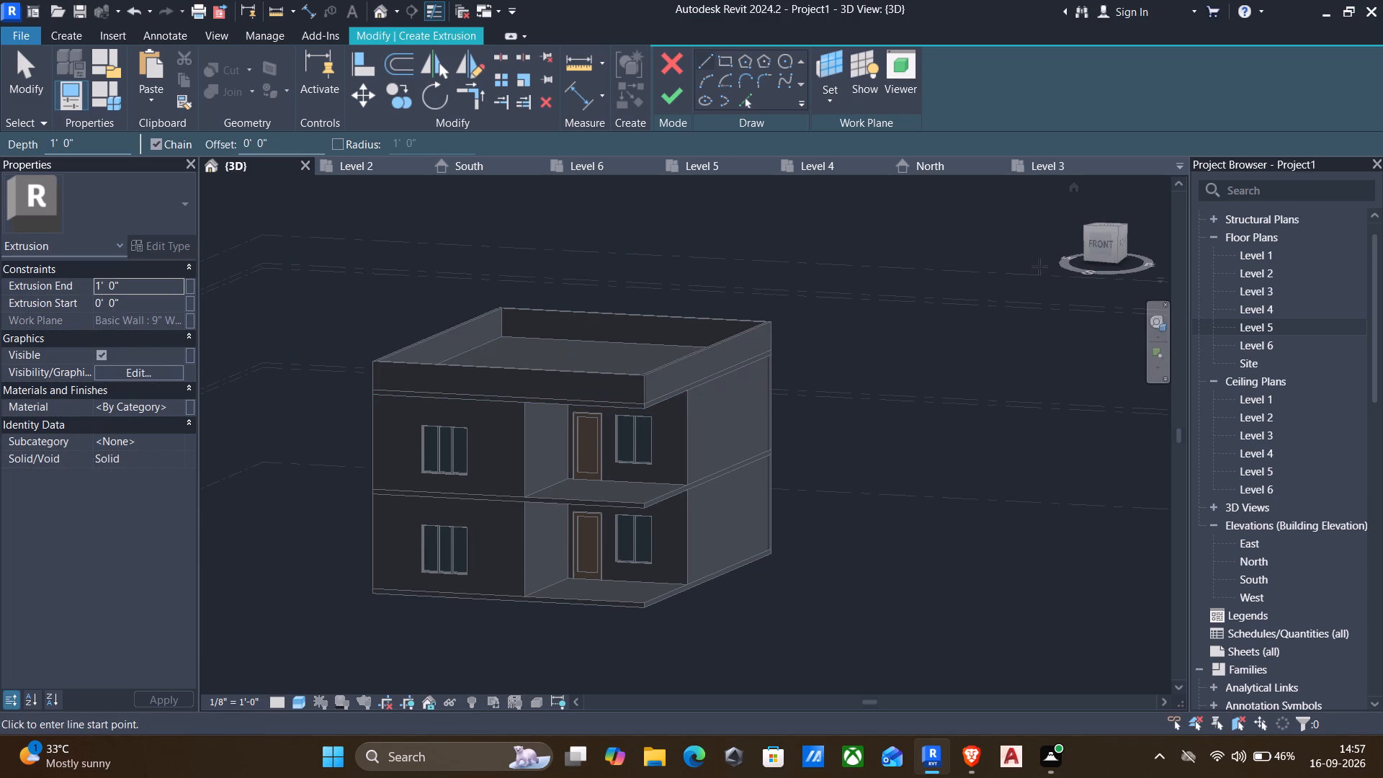
From the front, sketch a rectangle about 26' 5" by 8' 10" around the upper-storey windows and door, ending at the wall's right edge.
{"action": "left_click", "coordinate": [1104, 243]}
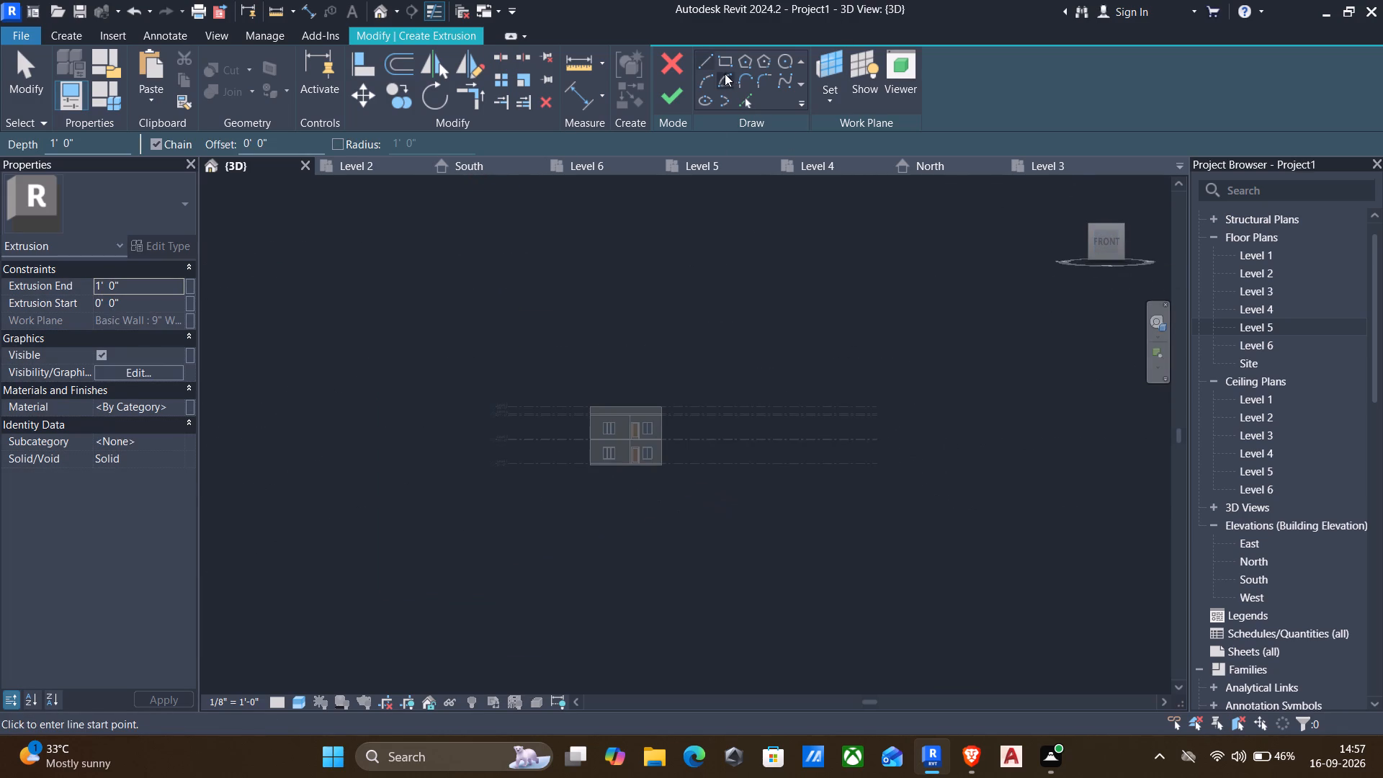
{"action": "left_click", "coordinate": [717, 64]}
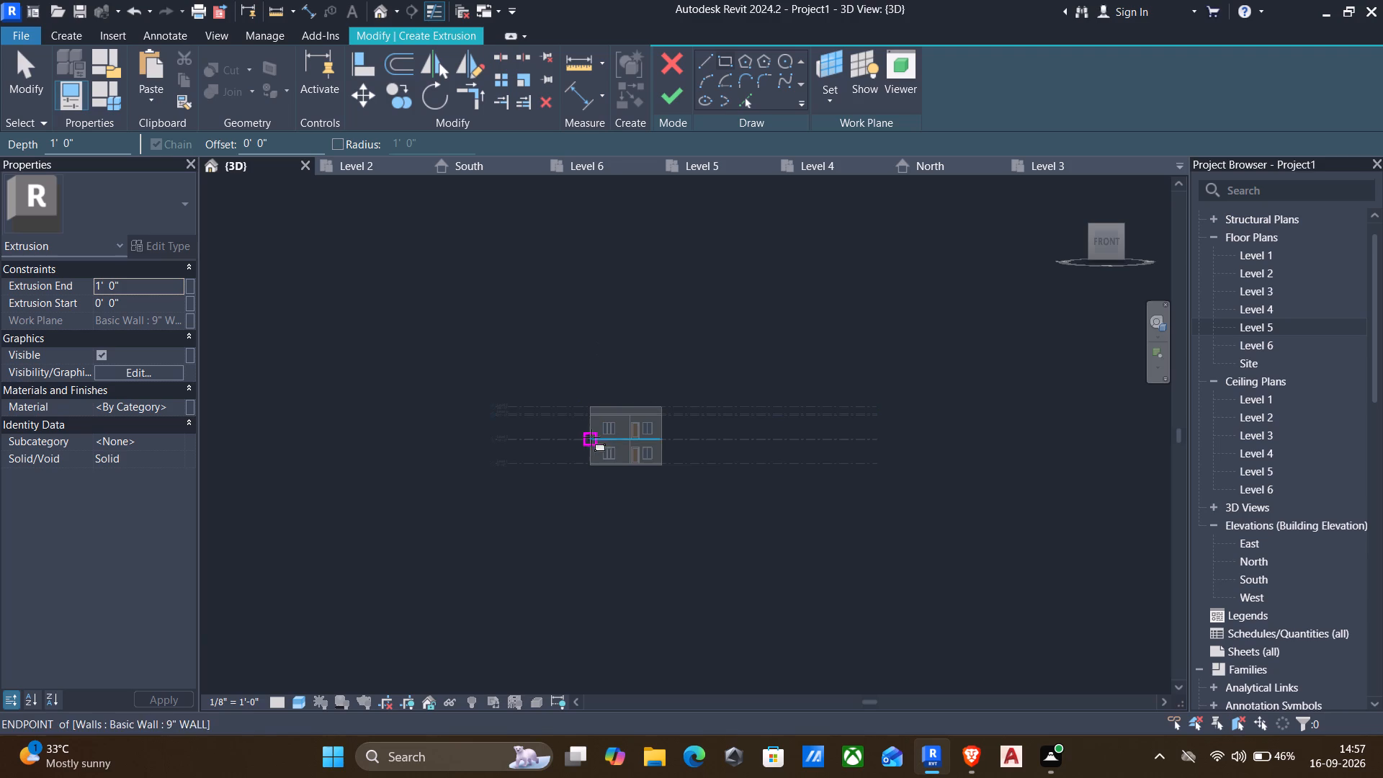
{"action": "scroll", "coordinate": [625, 441], "scroll_direction": "up", "scroll_amount": 9}
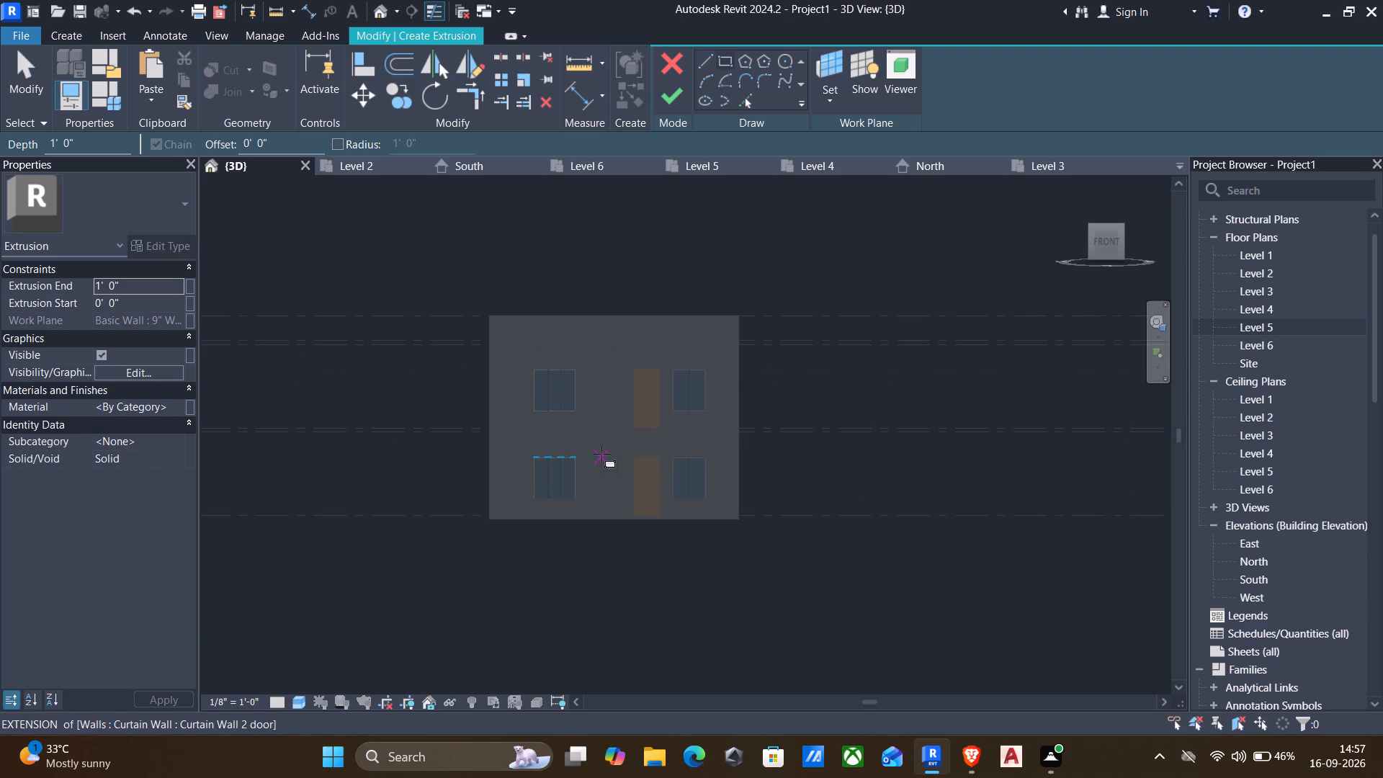
{"action": "scroll", "coordinate": [495, 440], "scroll_direction": "up", "scroll_amount": 1}
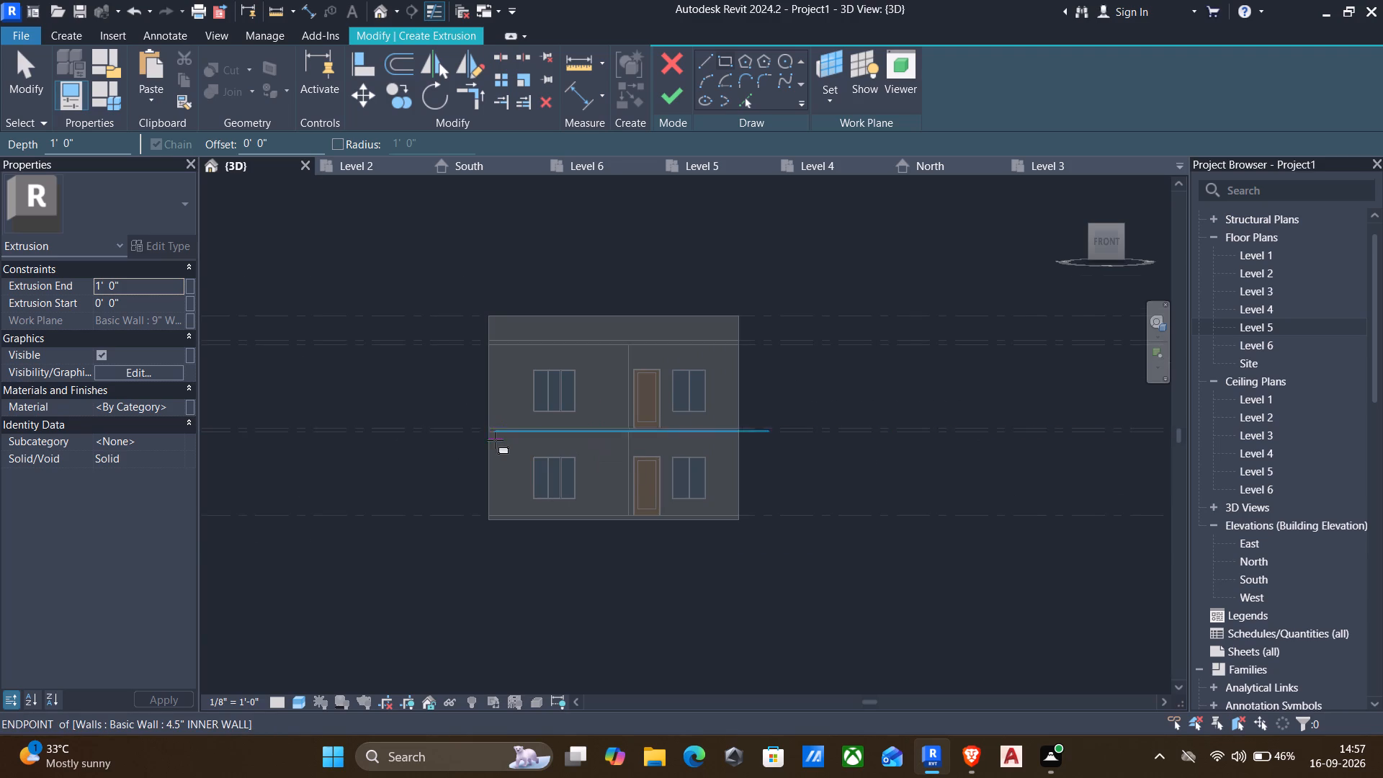
{"action": "scroll", "coordinate": [495, 440], "scroll_direction": "up", "scroll_amount": 2}
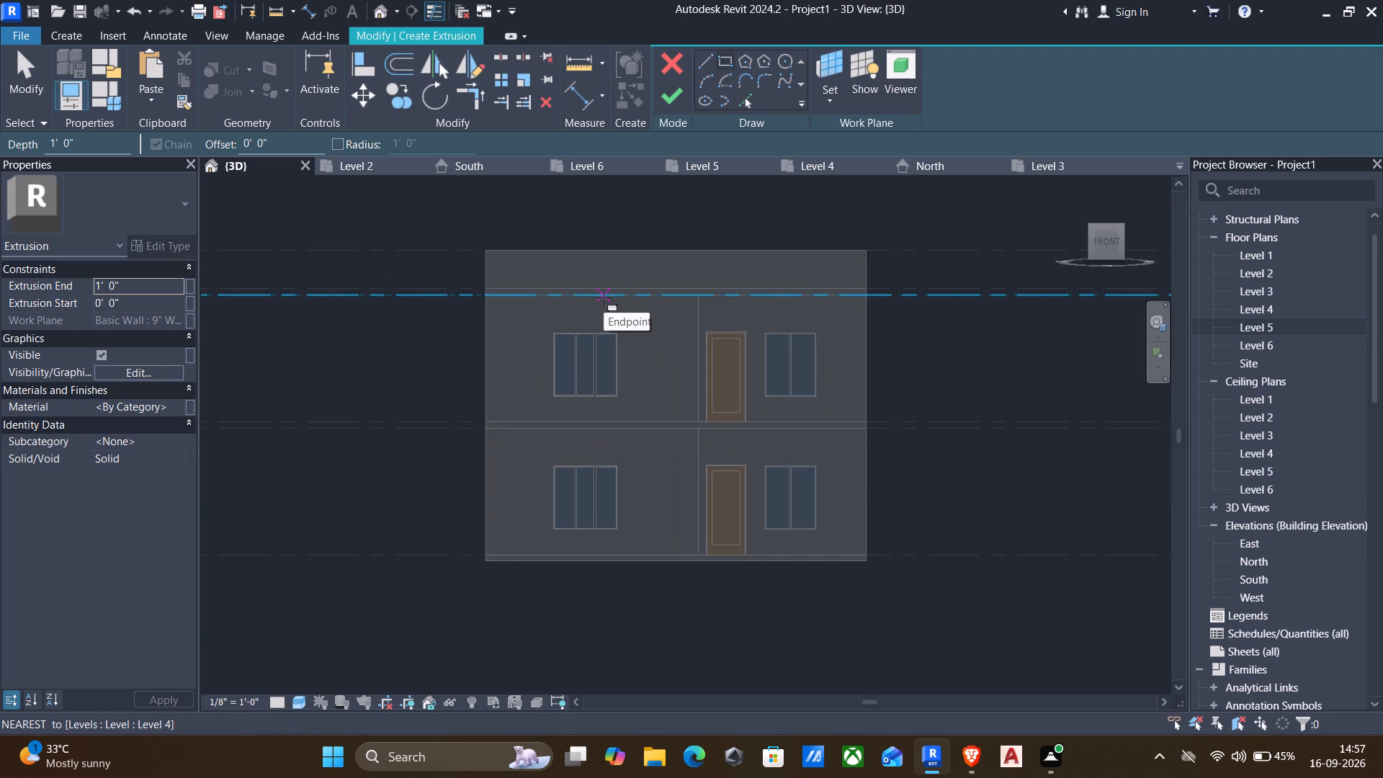
{"action": "scroll", "coordinate": [604, 298], "scroll_direction": "up", "scroll_amount": 2}
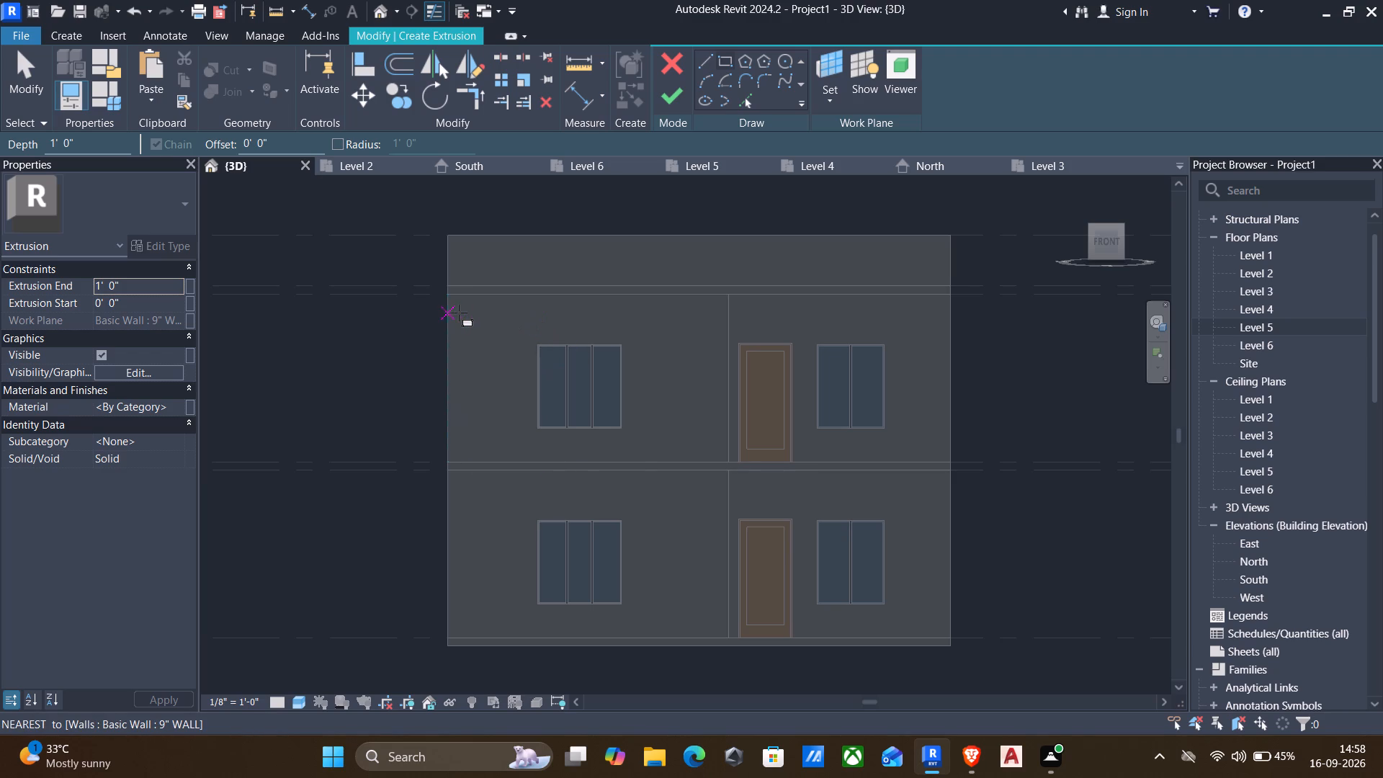
{"action": "left_click", "coordinate": [507, 314]}
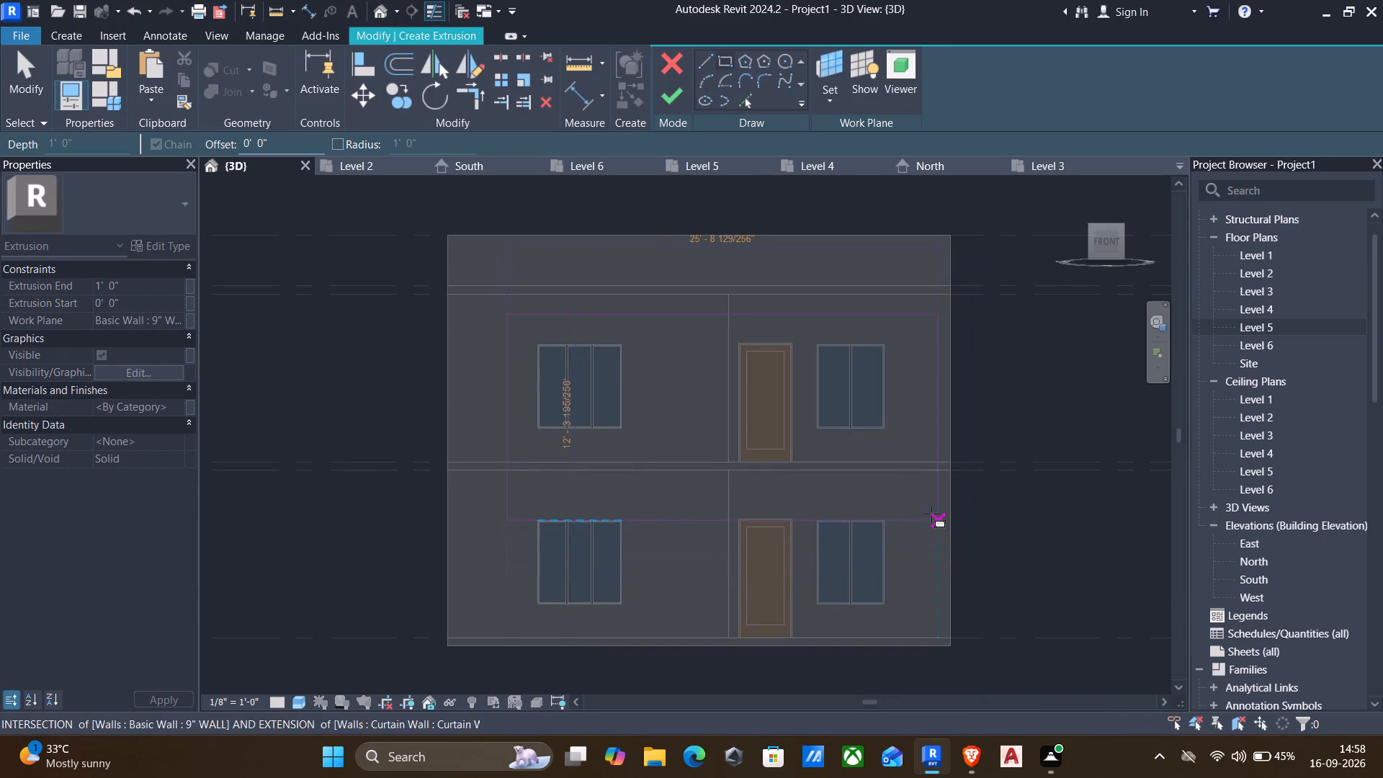
{"action": "left_click", "coordinate": [948, 455]}
{"action": "key", "text": "Escape"}
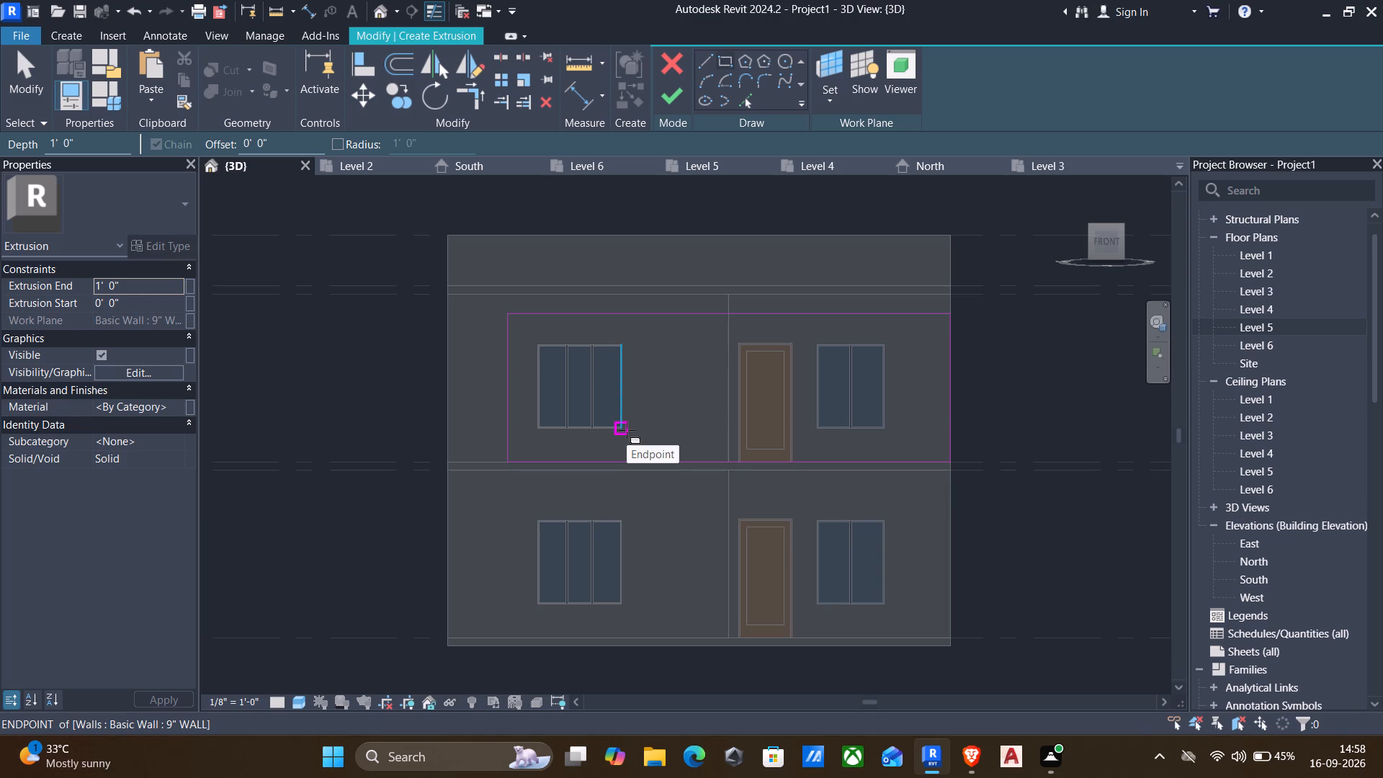
{"action": "key", "text": "Escape"}
Set the height of the sketched rectangle's bottom edge above the ground floor line to 10'.
{"action": "left_click", "coordinate": [575, 458]}
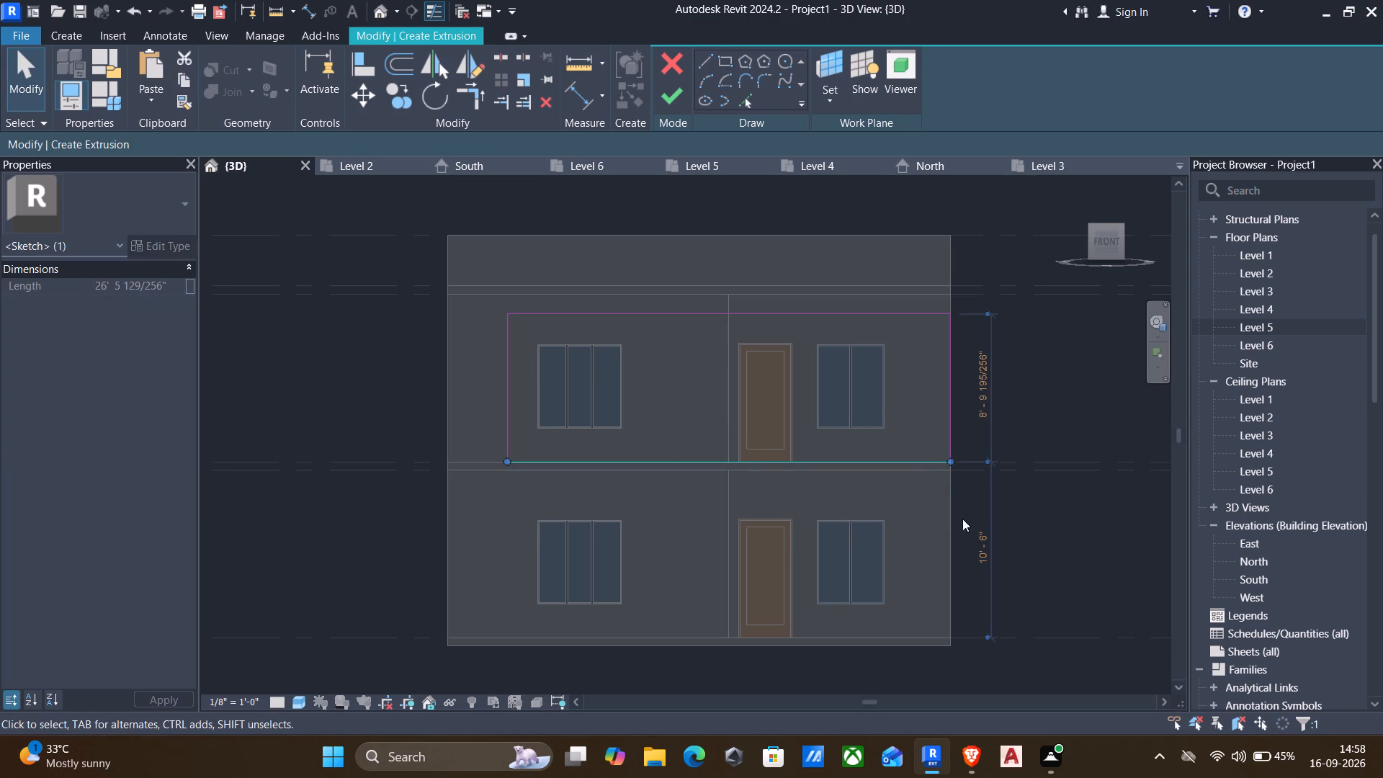
{"action": "left_click", "coordinate": [980, 550]}
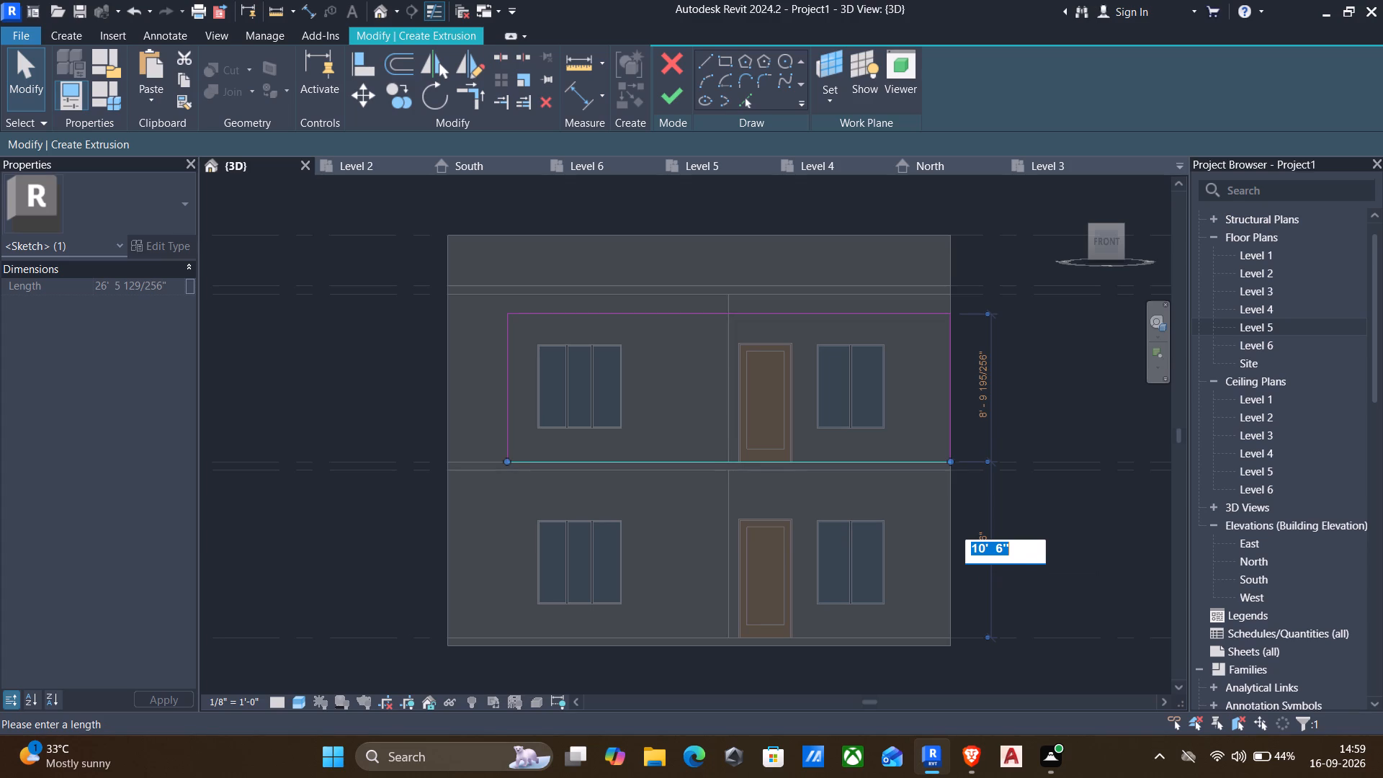
{"action": "type", "text": "10"}
{"action": "key", "text": "apostrophe"}
{"action": "key", "text": "Return"}
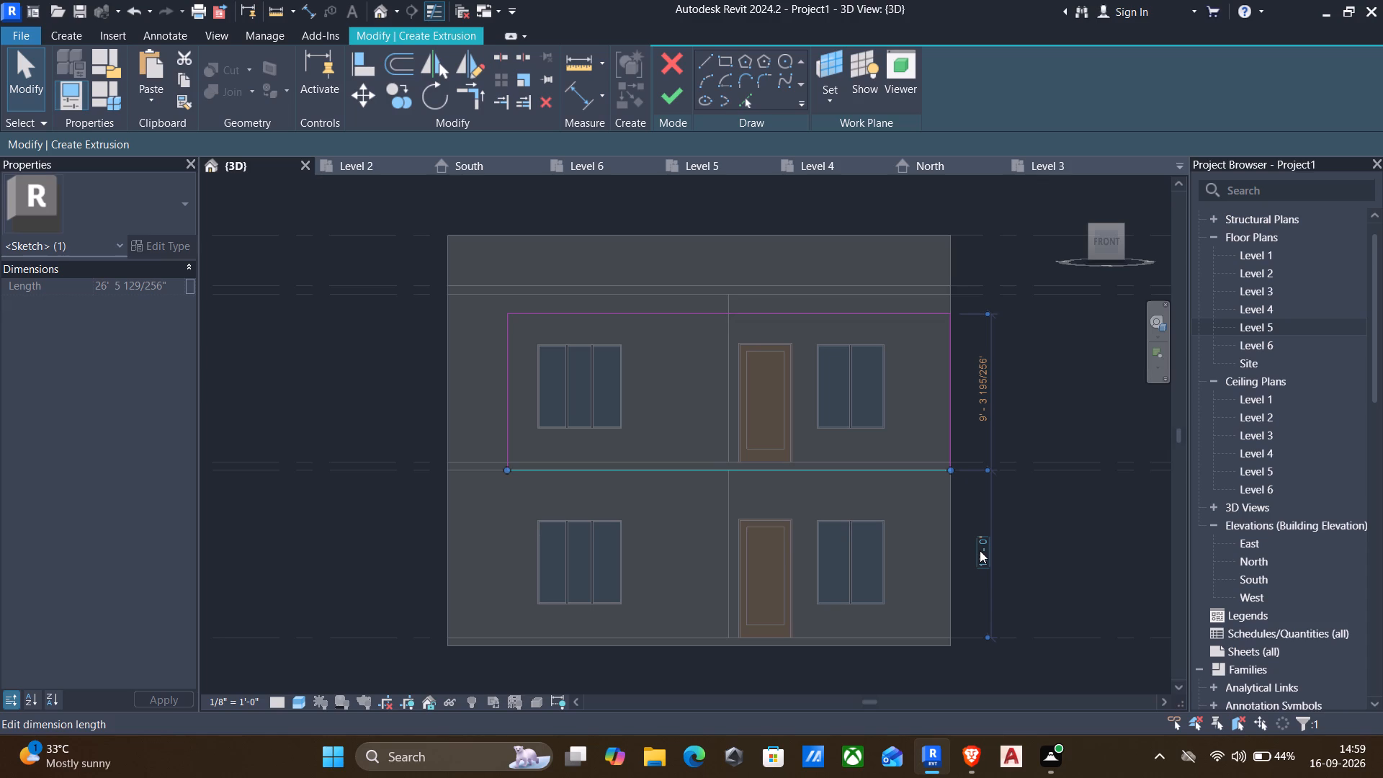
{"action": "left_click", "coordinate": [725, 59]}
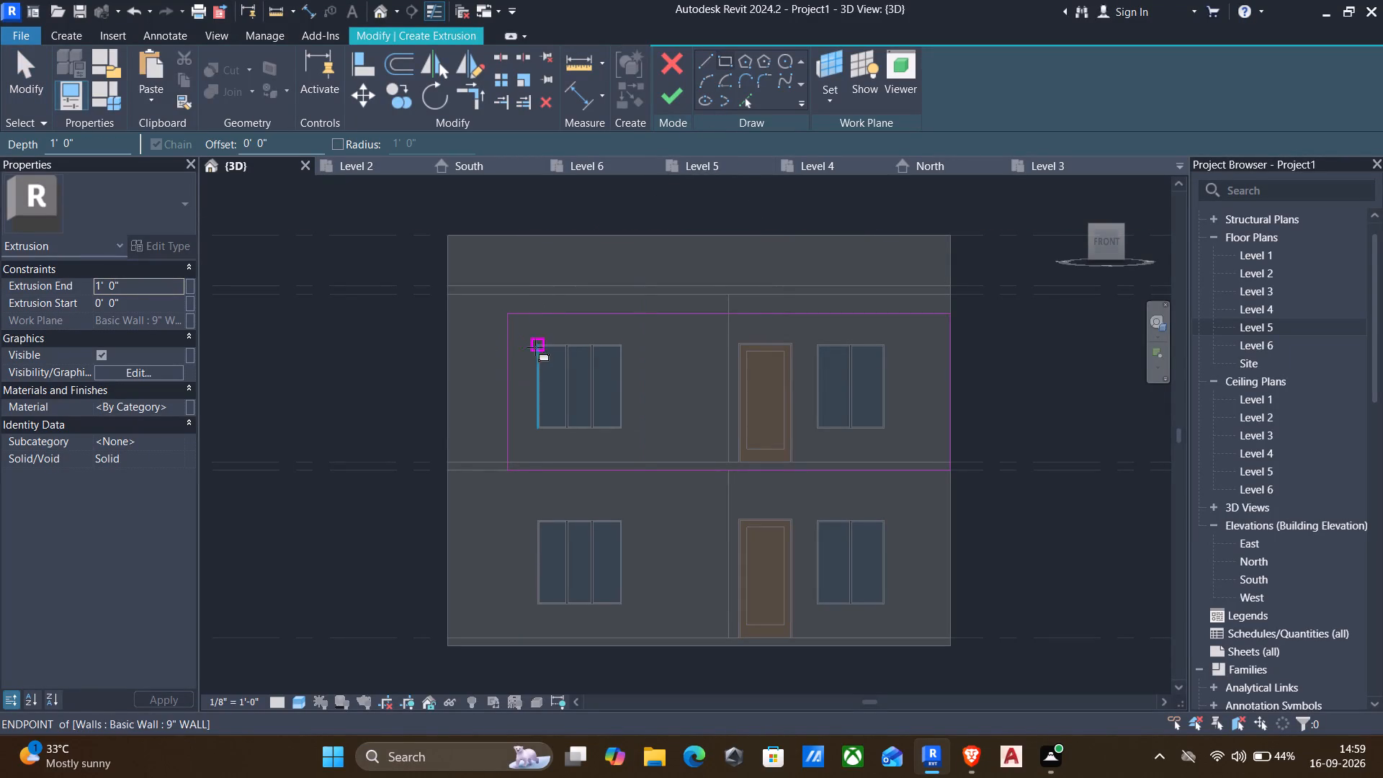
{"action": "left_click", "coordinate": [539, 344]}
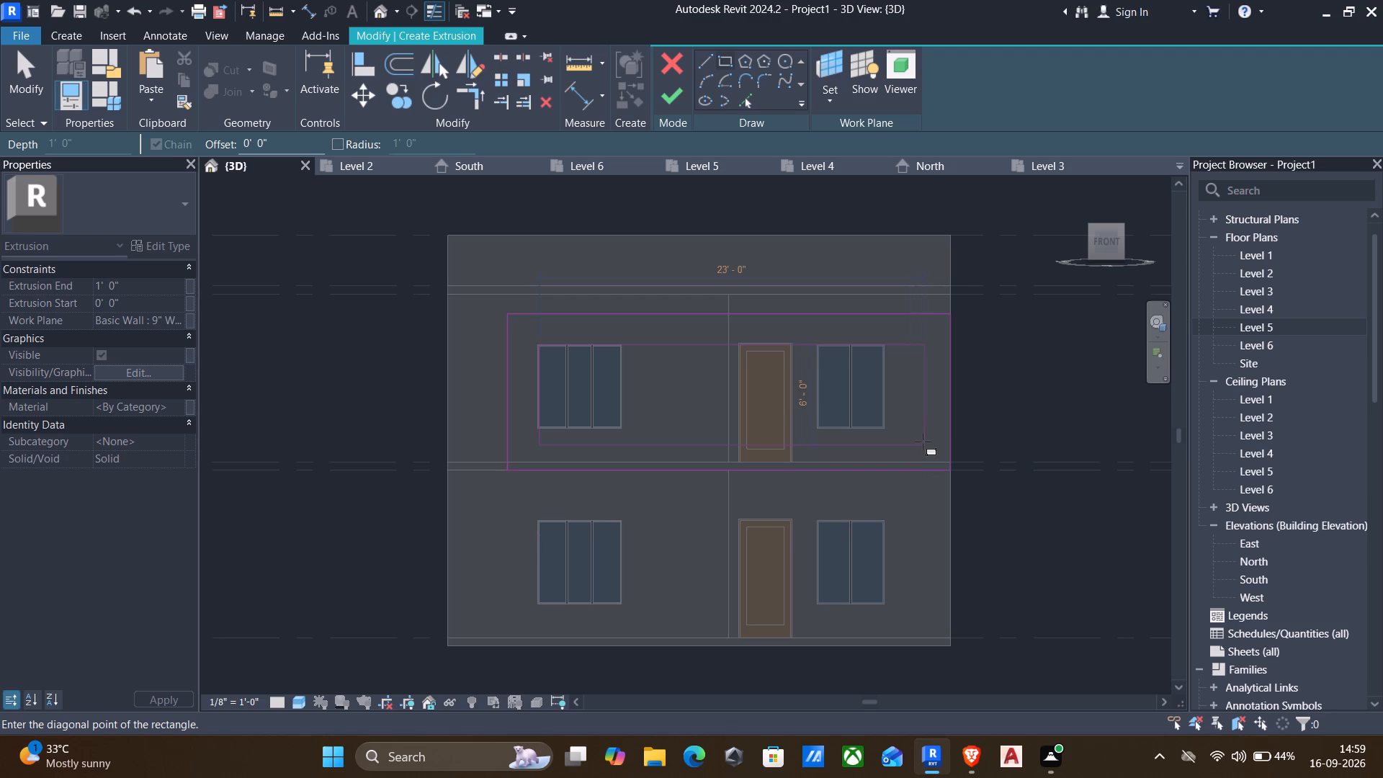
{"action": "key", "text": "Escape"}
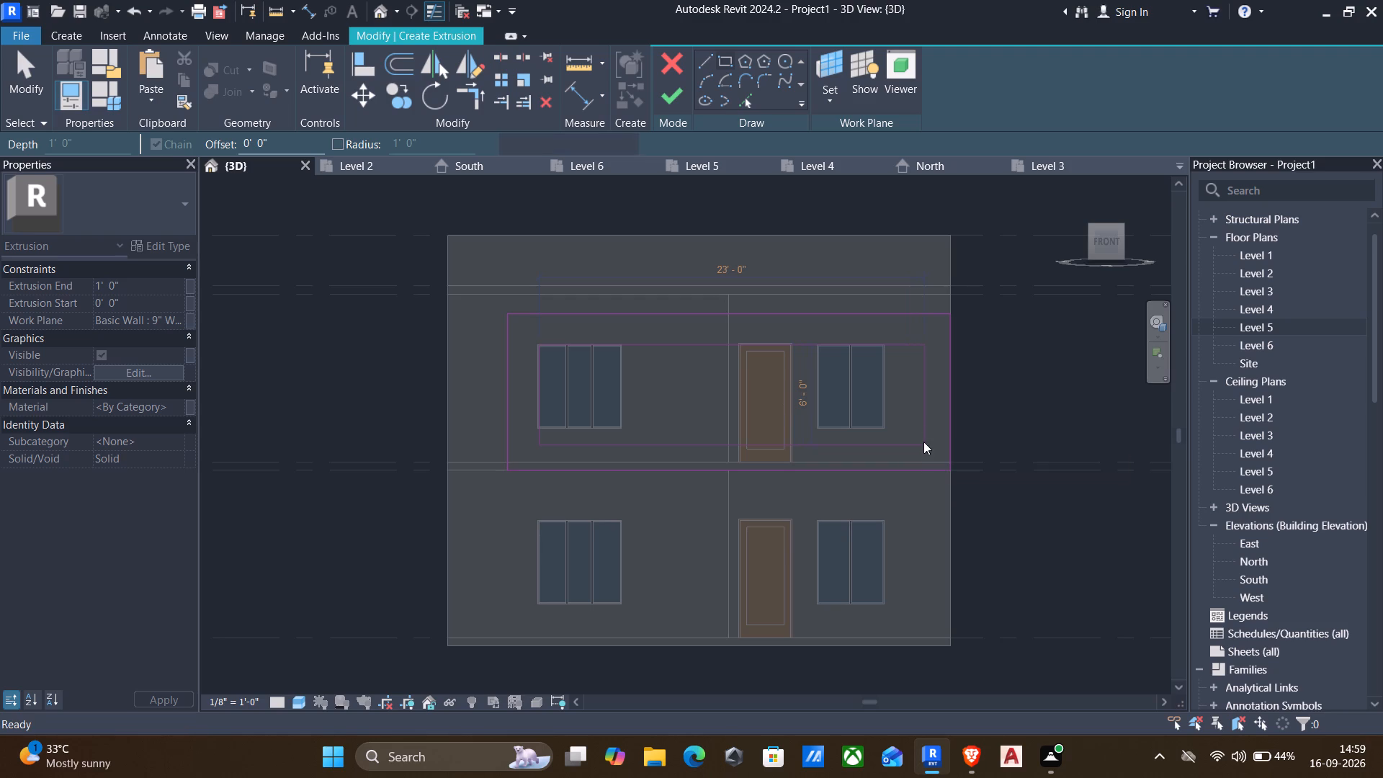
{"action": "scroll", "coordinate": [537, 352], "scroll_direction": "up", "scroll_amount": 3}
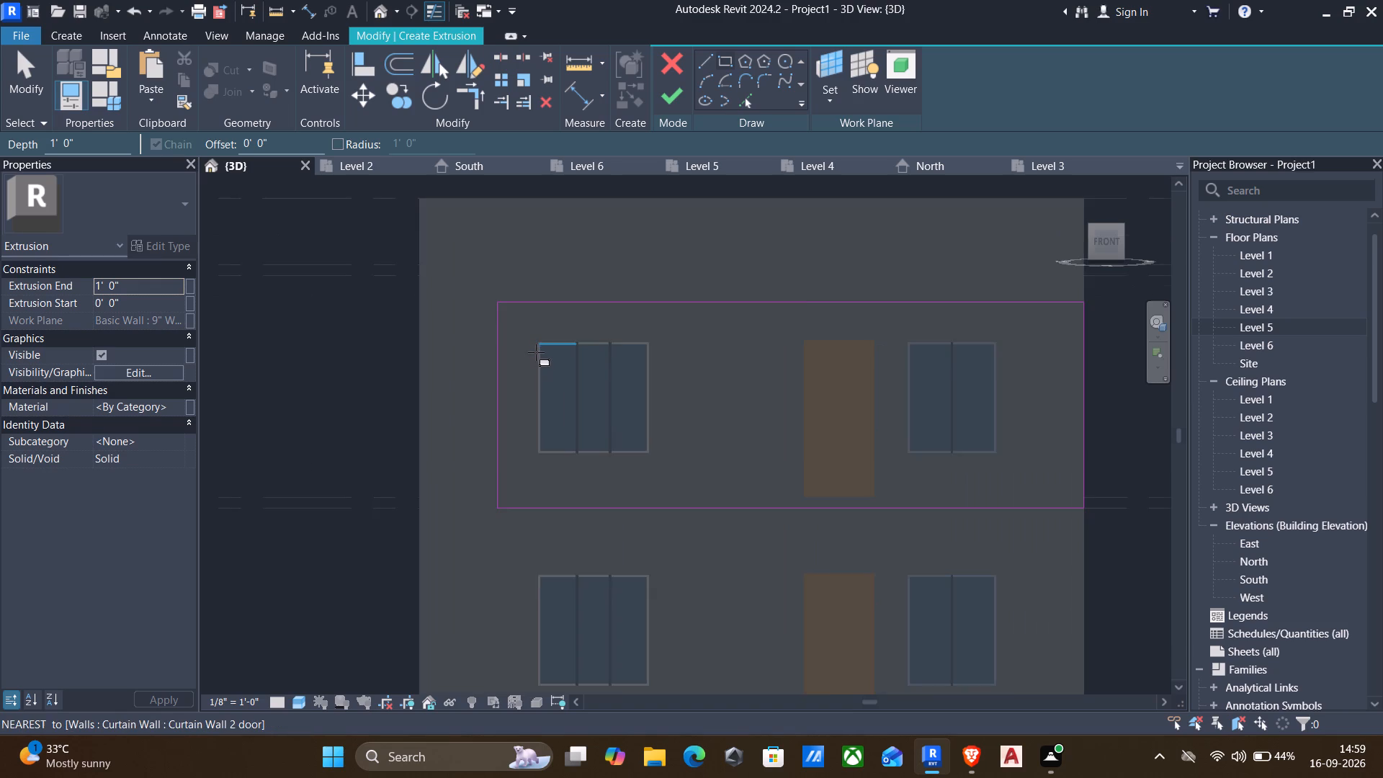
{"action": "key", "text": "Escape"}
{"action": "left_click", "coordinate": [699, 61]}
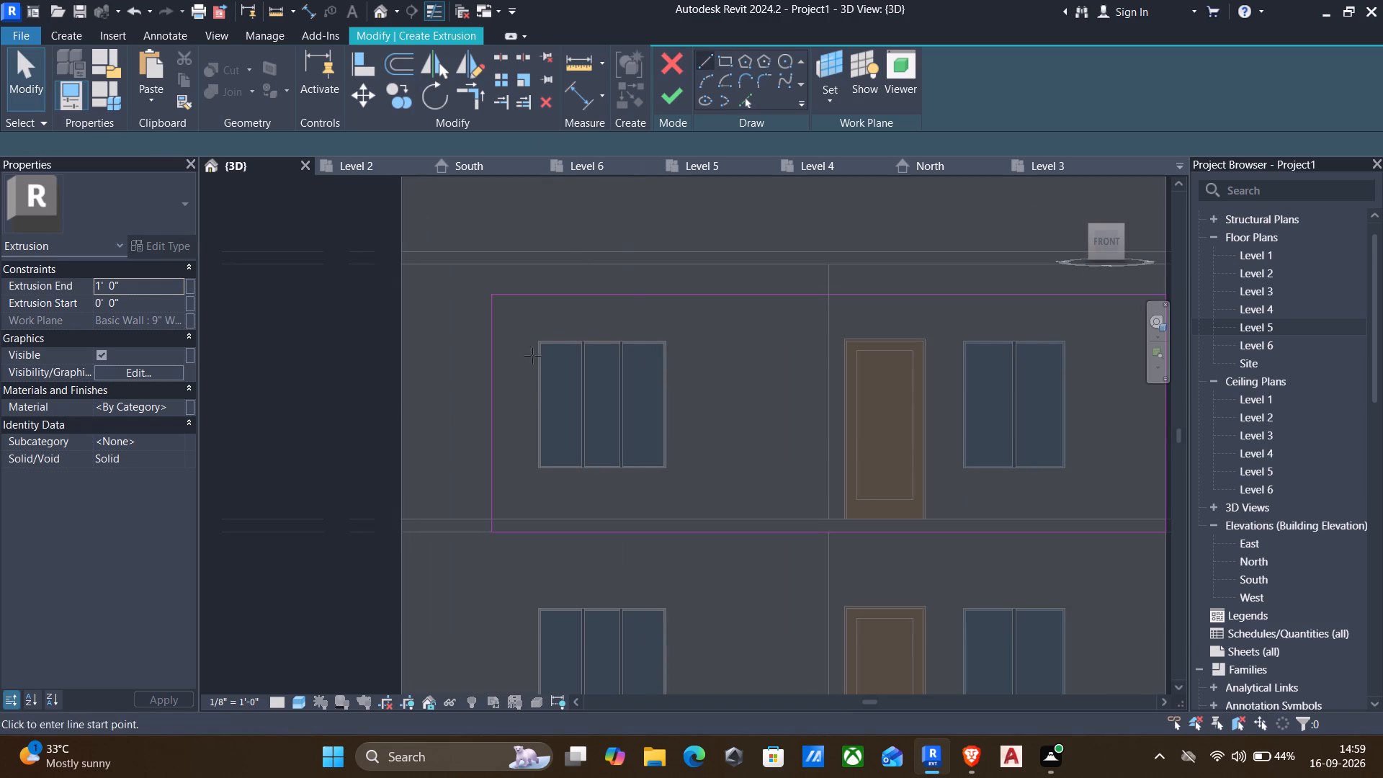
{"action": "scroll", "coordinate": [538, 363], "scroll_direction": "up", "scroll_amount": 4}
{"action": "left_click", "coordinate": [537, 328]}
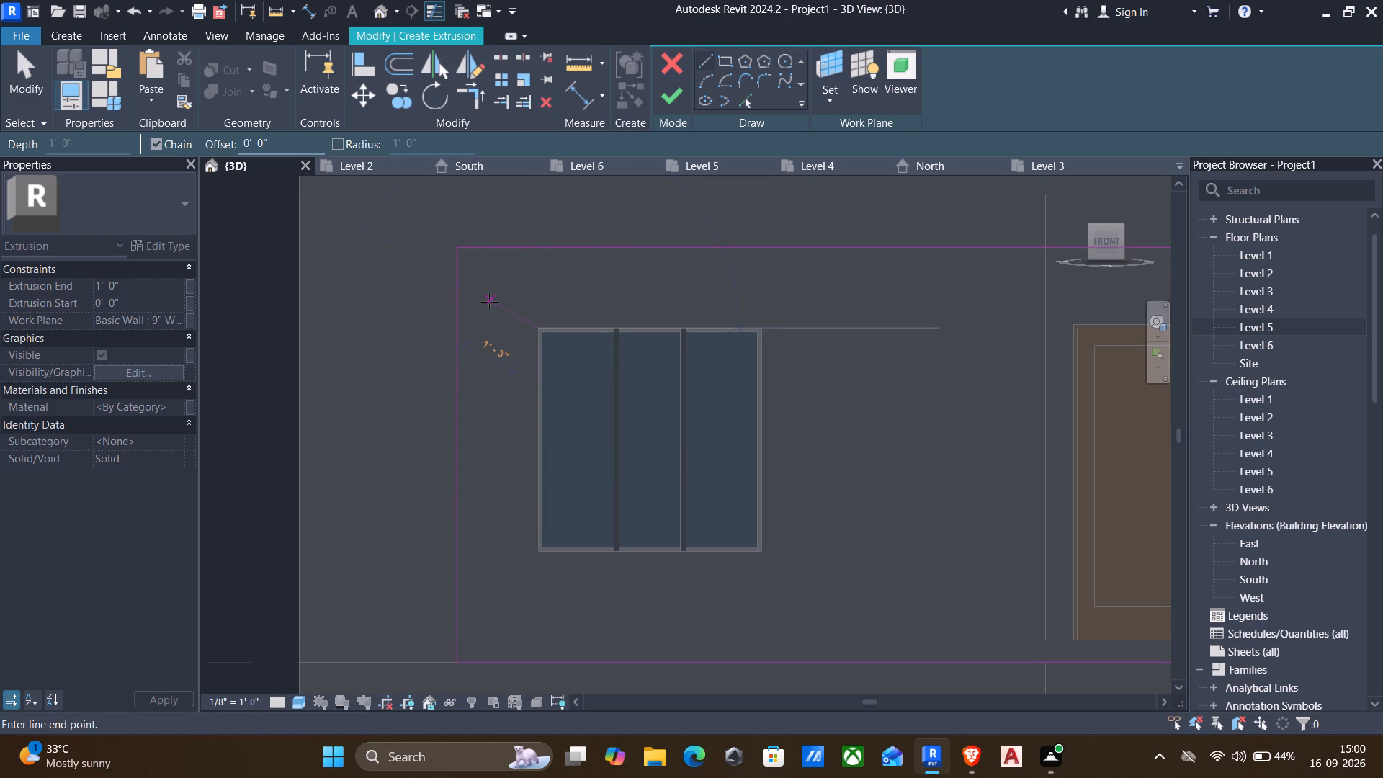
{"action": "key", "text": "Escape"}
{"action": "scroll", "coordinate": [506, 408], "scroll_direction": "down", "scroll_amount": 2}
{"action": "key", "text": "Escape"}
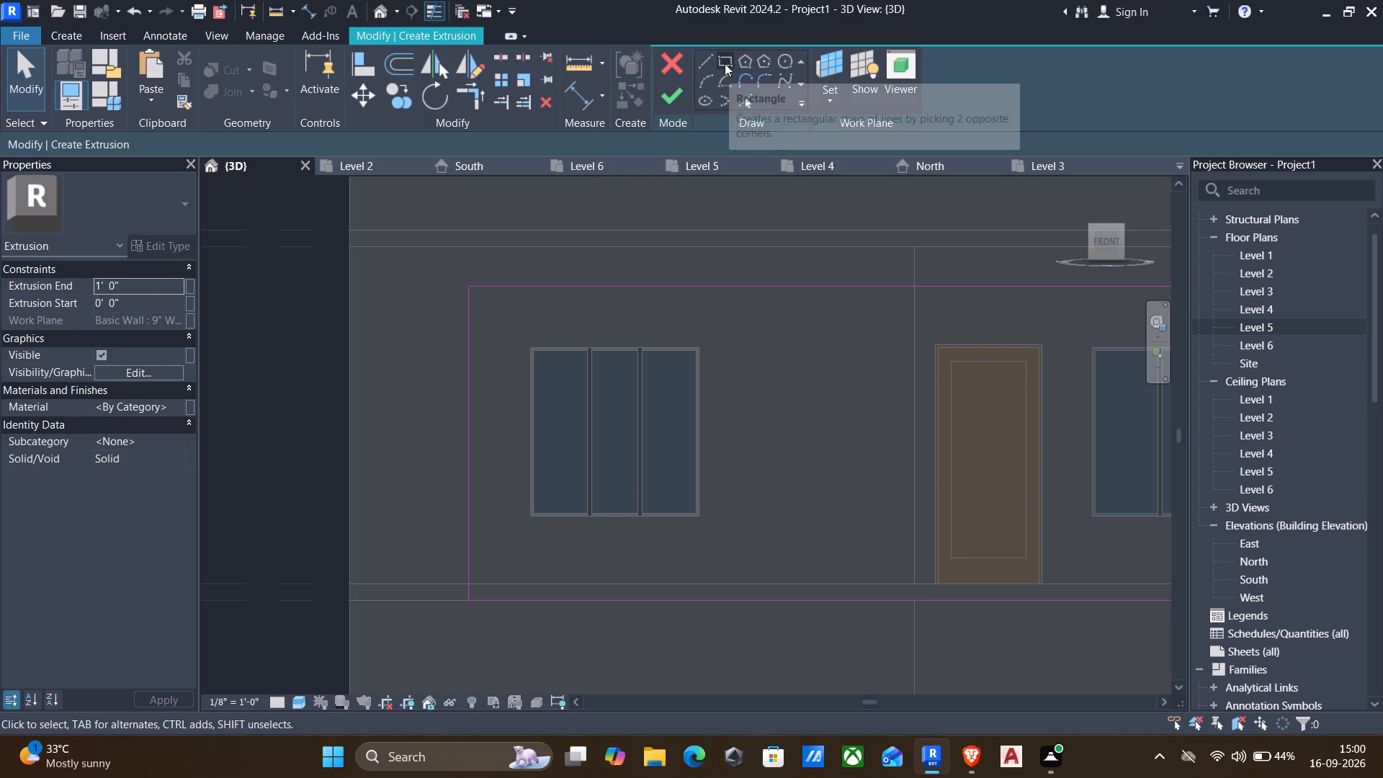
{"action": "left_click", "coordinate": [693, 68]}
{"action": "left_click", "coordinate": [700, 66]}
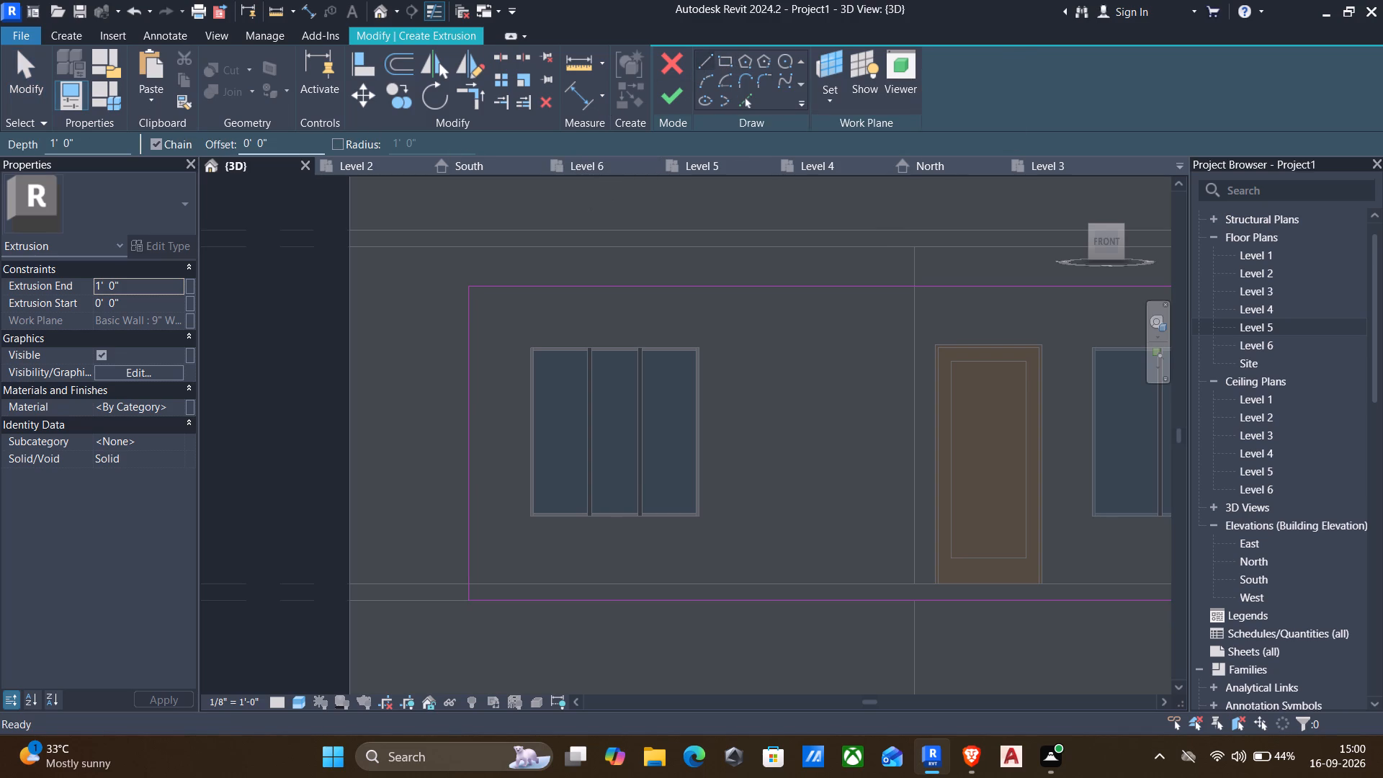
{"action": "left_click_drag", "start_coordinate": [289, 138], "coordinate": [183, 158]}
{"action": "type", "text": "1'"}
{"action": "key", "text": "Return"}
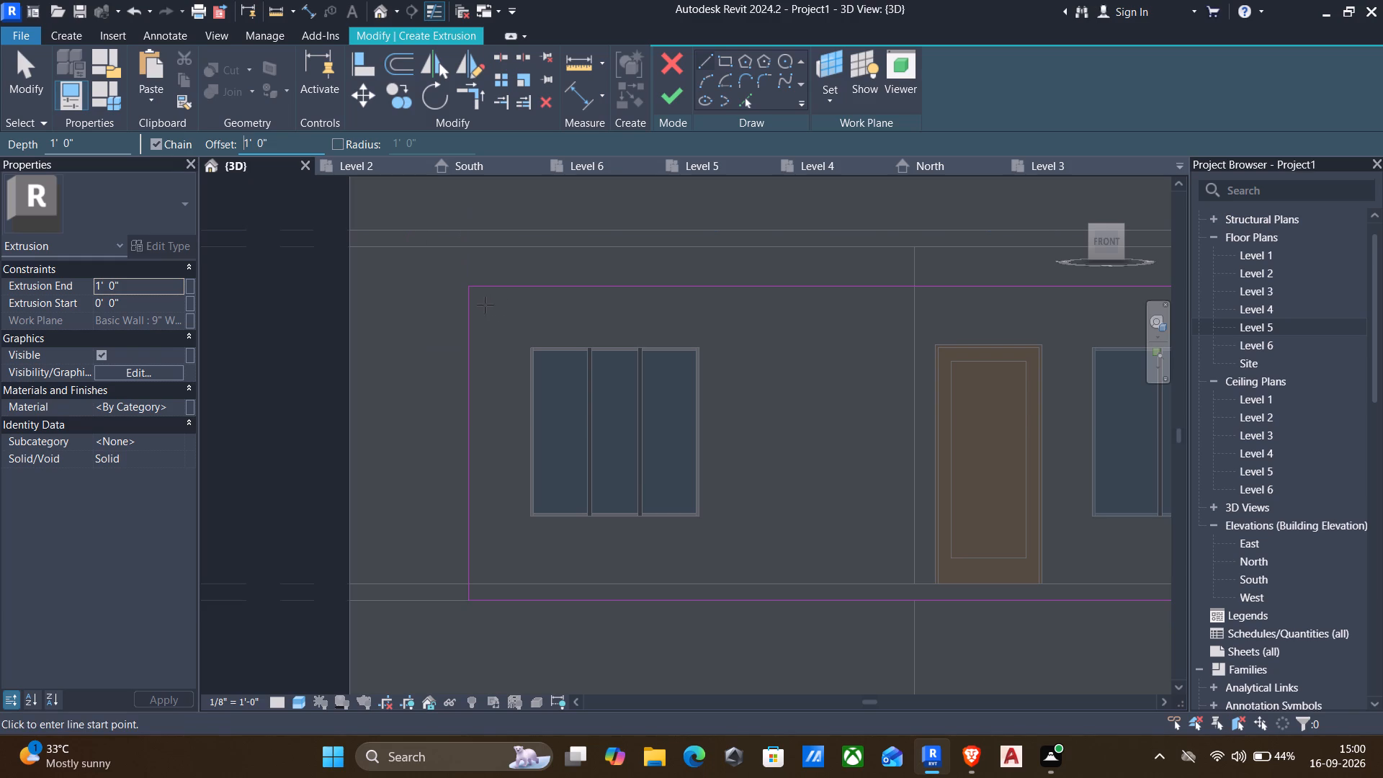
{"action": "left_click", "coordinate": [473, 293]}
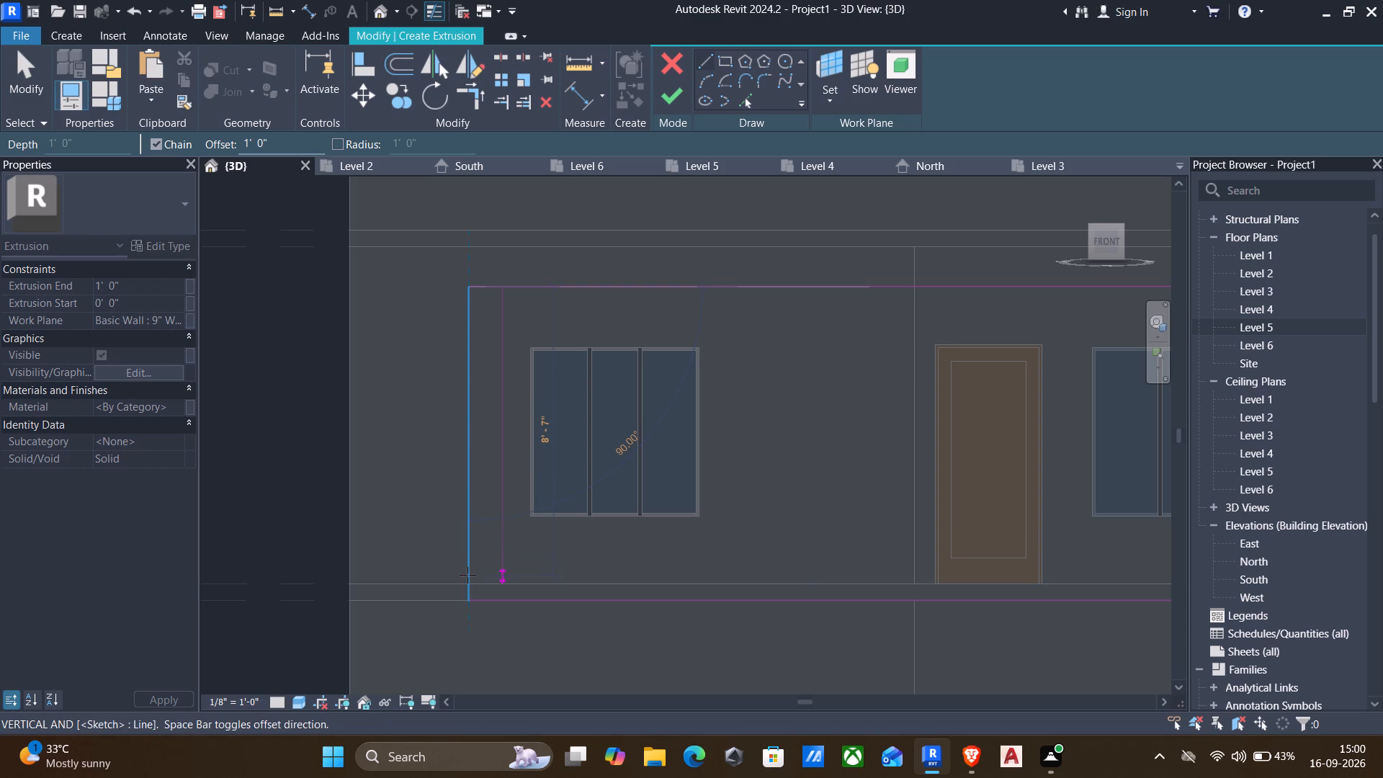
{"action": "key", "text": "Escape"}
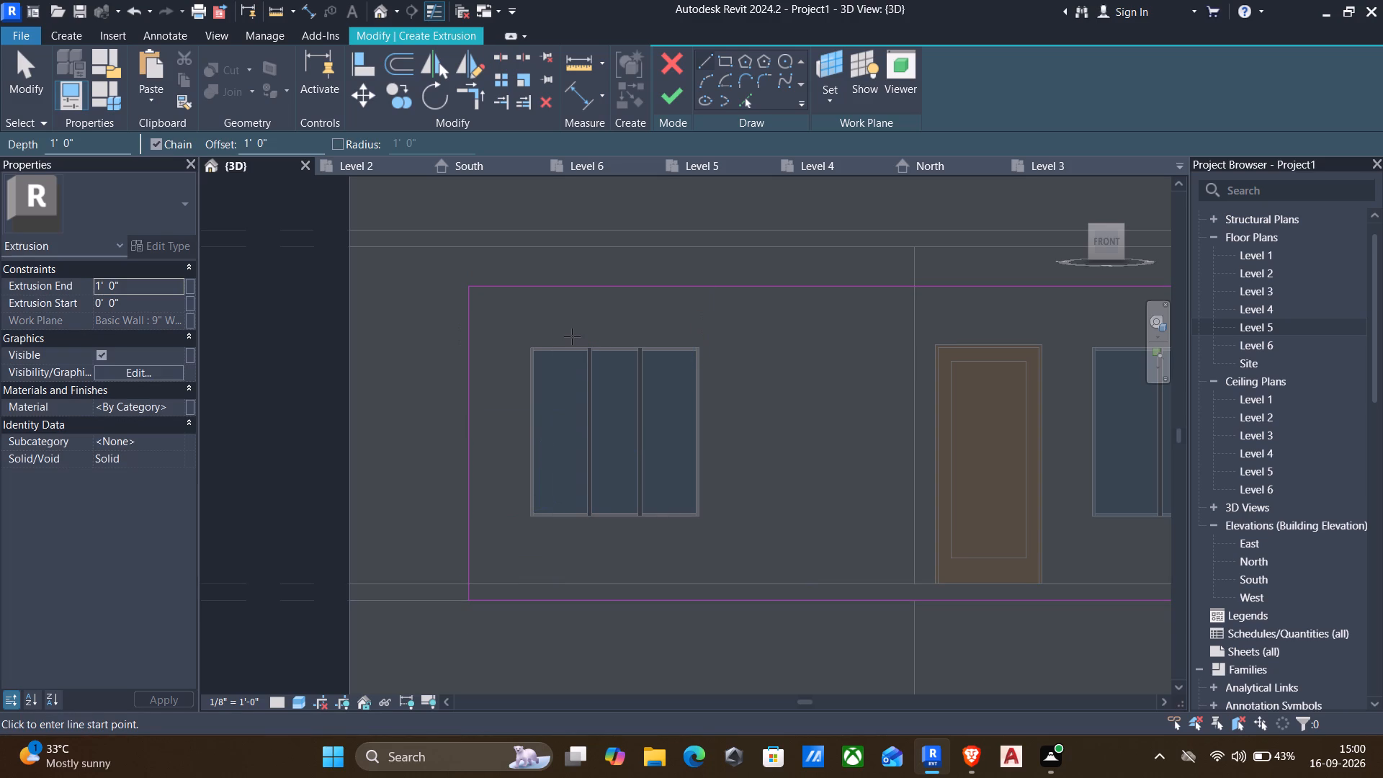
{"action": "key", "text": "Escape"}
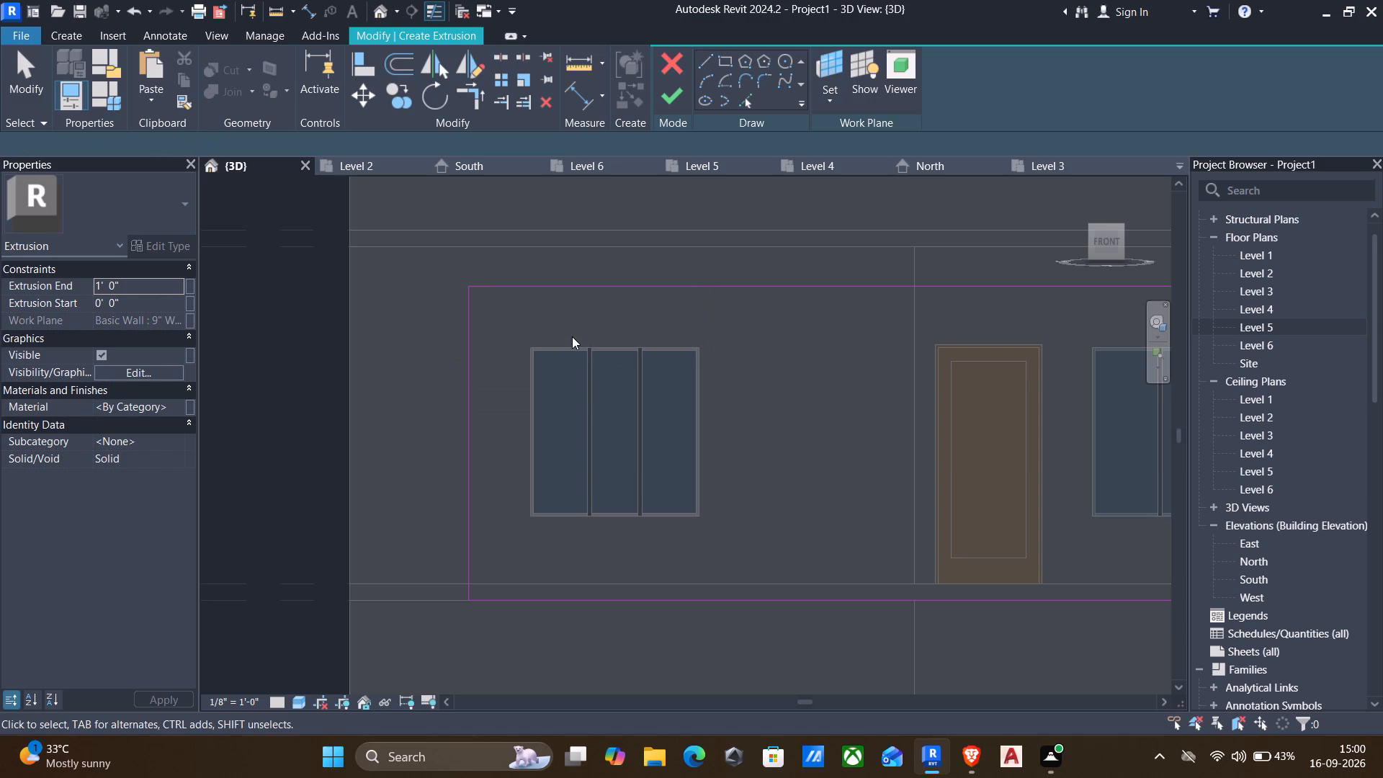
Set the distance from the outer rectangle's top edge to the level line just above it to 0'.
{"action": "left_click", "coordinate": [587, 286]}
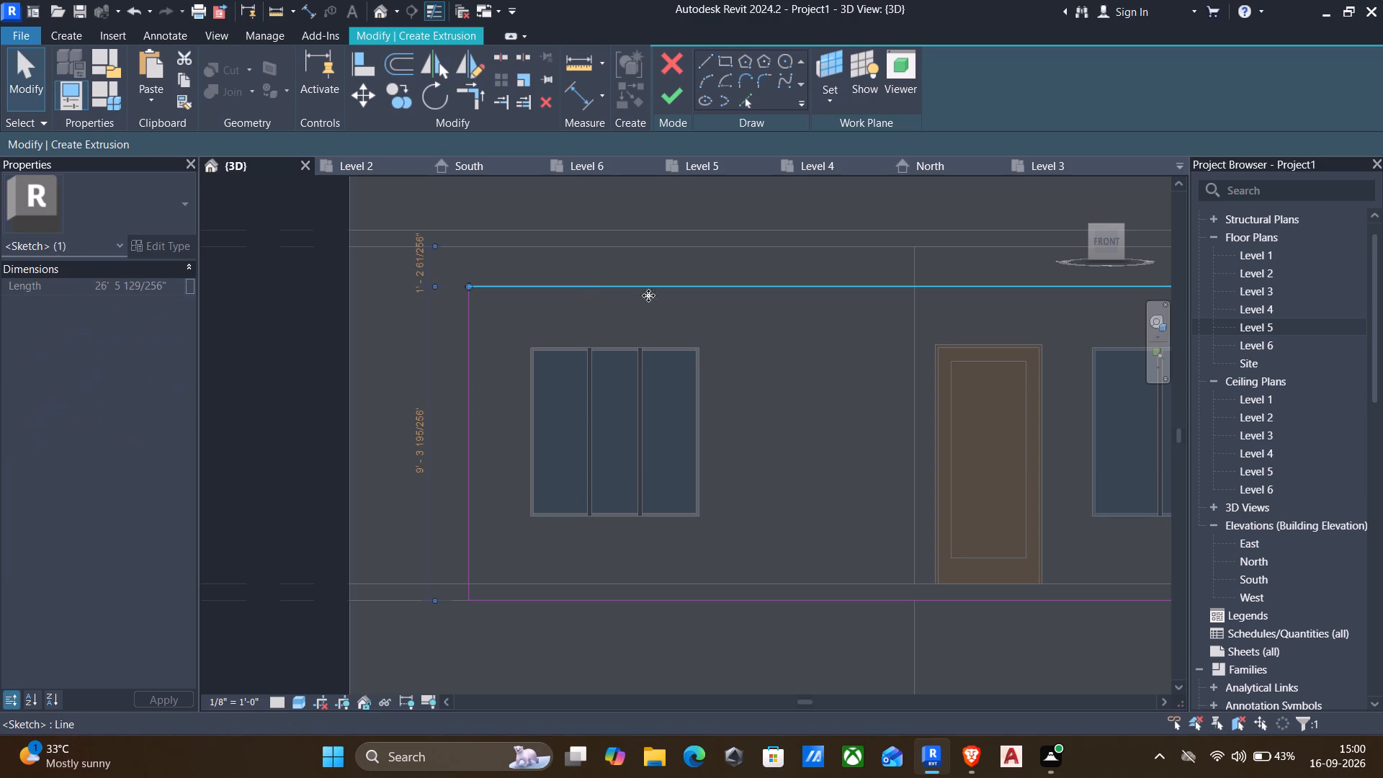
{"action": "left_click", "coordinate": [416, 260]}
{"action": "key", "text": "0"}
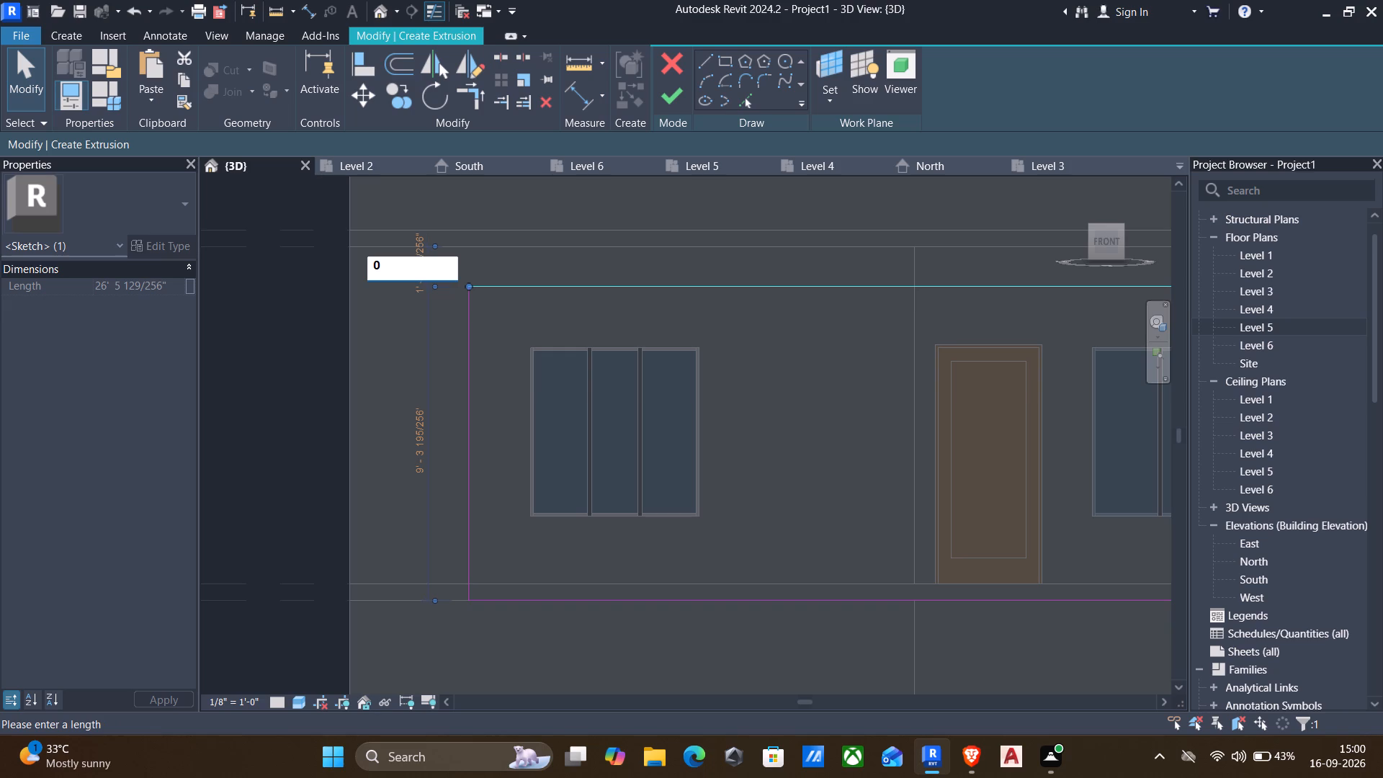
{"action": "key", "text": "apostrophe"}
{"action": "key", "text": "Return"}
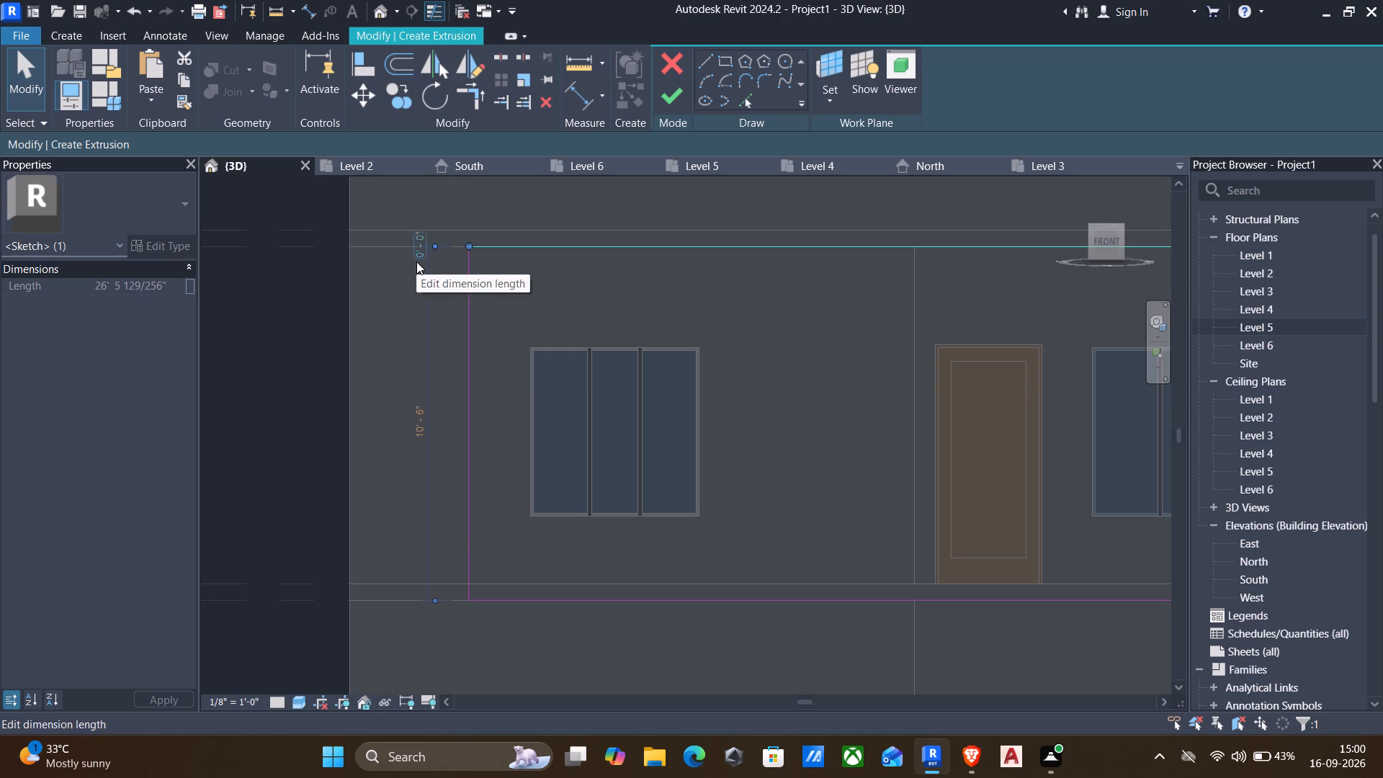
{"action": "key", "text": "Escape"}
Sketch an inner rectangle offset 1' 2" inward from the outer rectangle, using its opposite corners as reference points.
{"action": "middle_click_drag", "start_coordinate": [519, 302], "coordinate": [442, 328]}
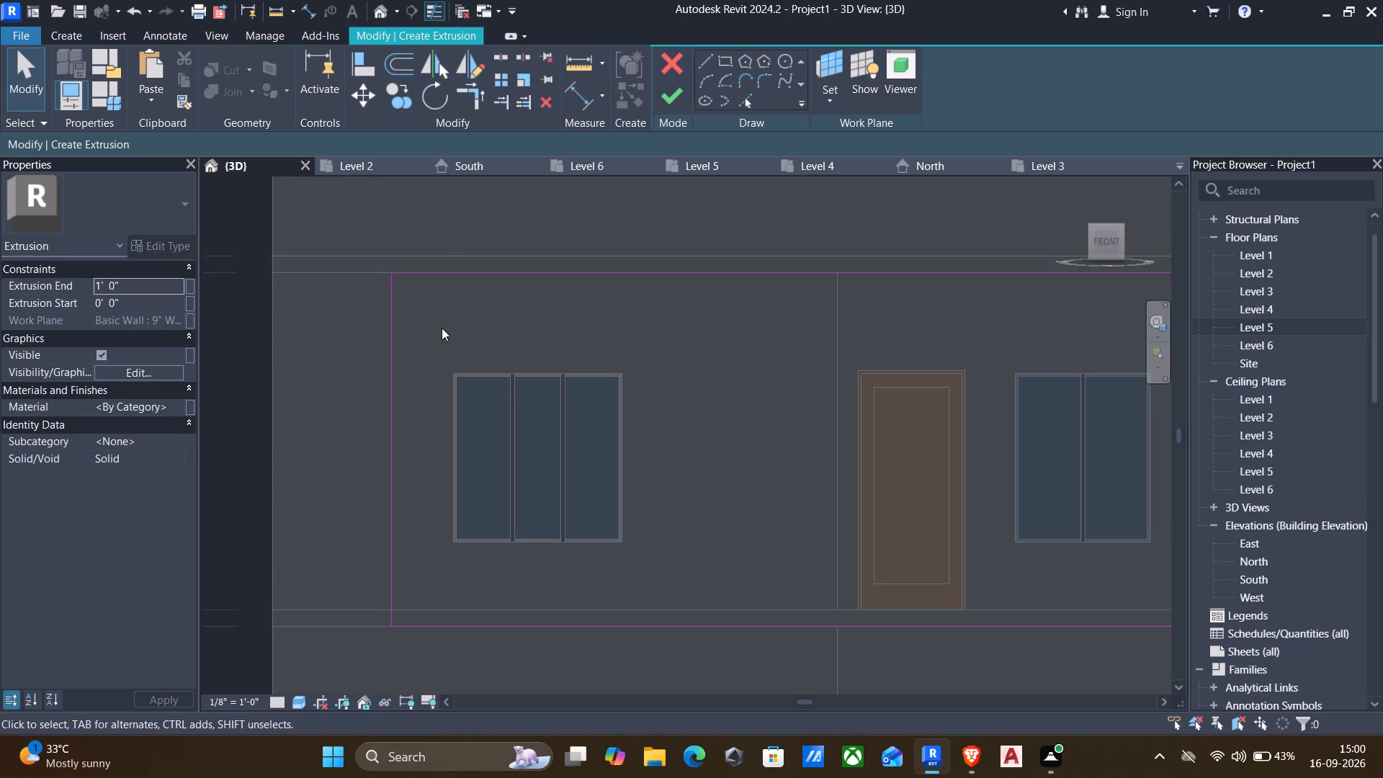
{"action": "scroll", "coordinate": [473, 329], "scroll_direction": "down", "scroll_amount": 1}
{"action": "middle_click_drag", "start_coordinate": [524, 310], "coordinate": [494, 335]}
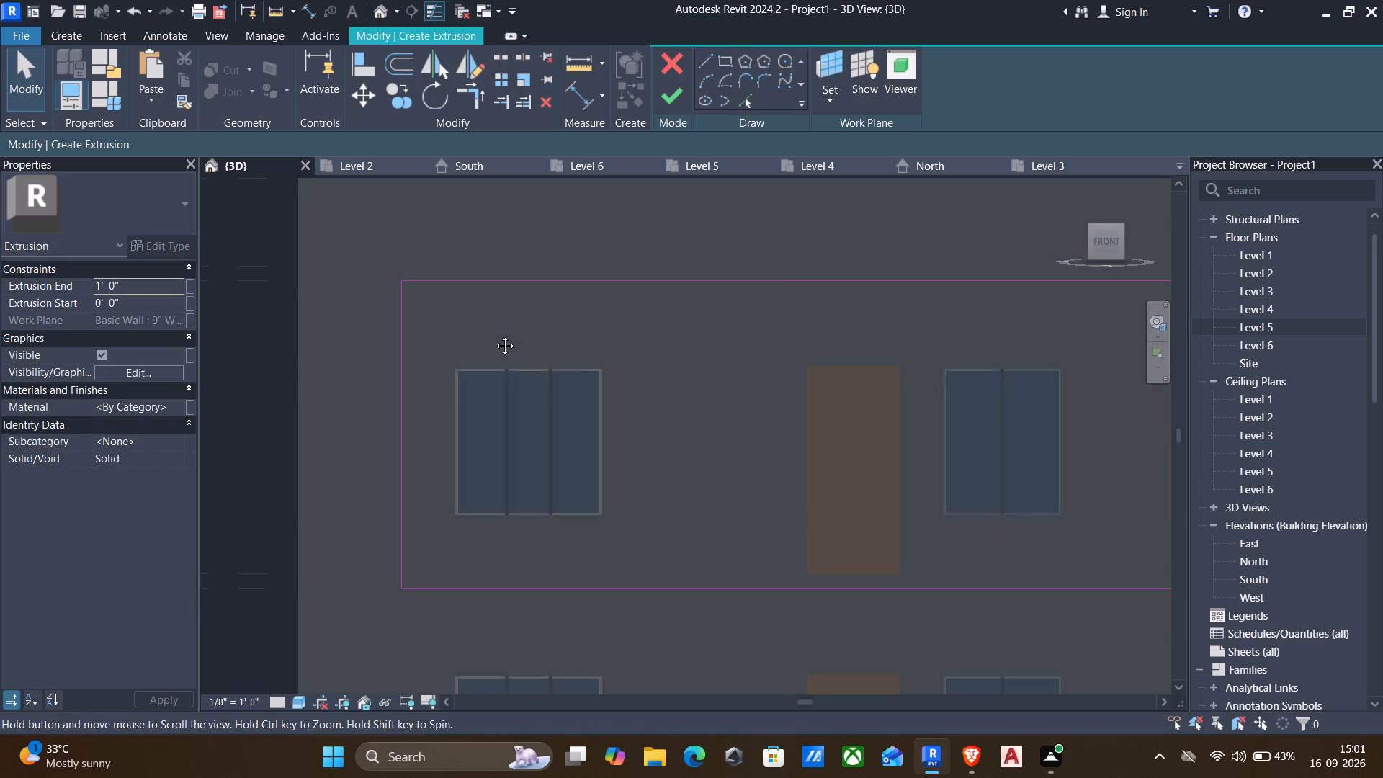
{"action": "middle_click_drag", "start_coordinate": [494, 335], "coordinate": [487, 340]}
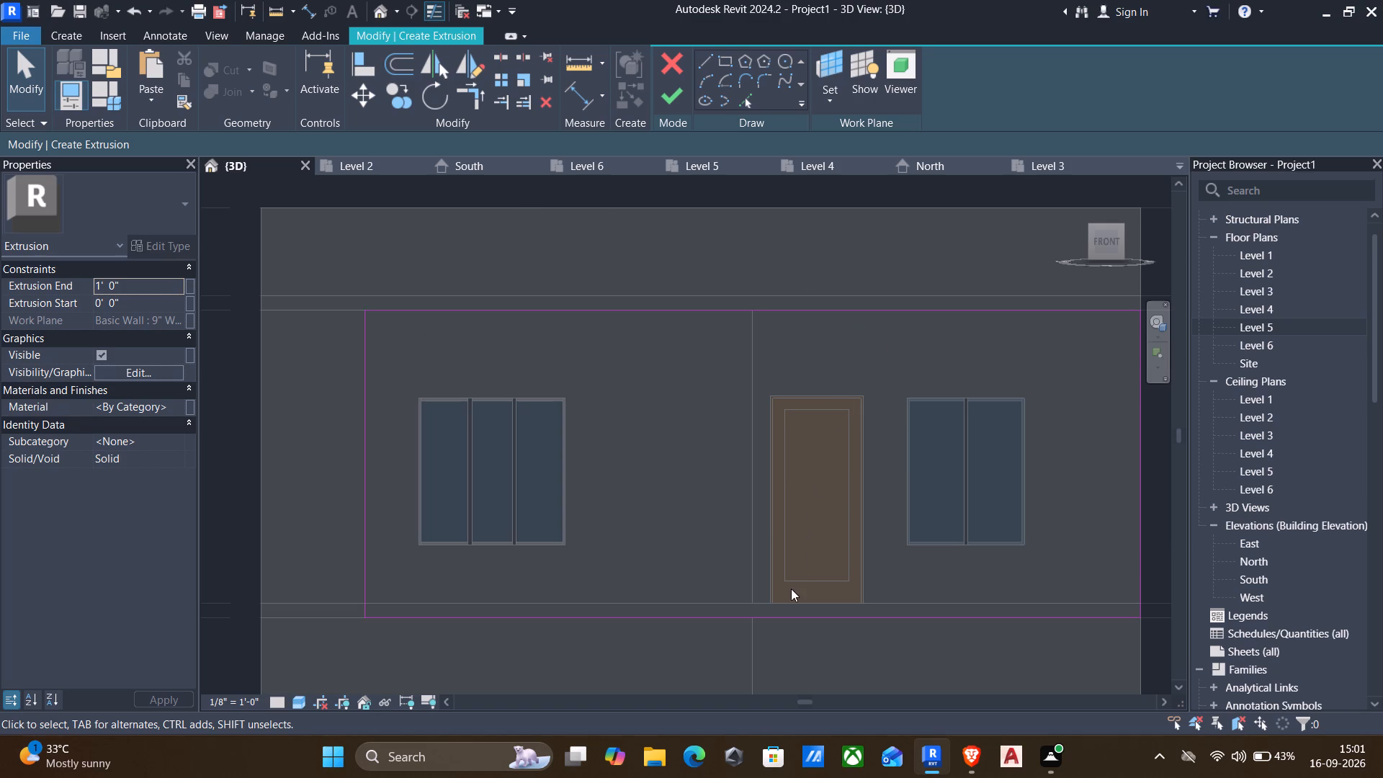
{"action": "left_click", "coordinate": [722, 64]}
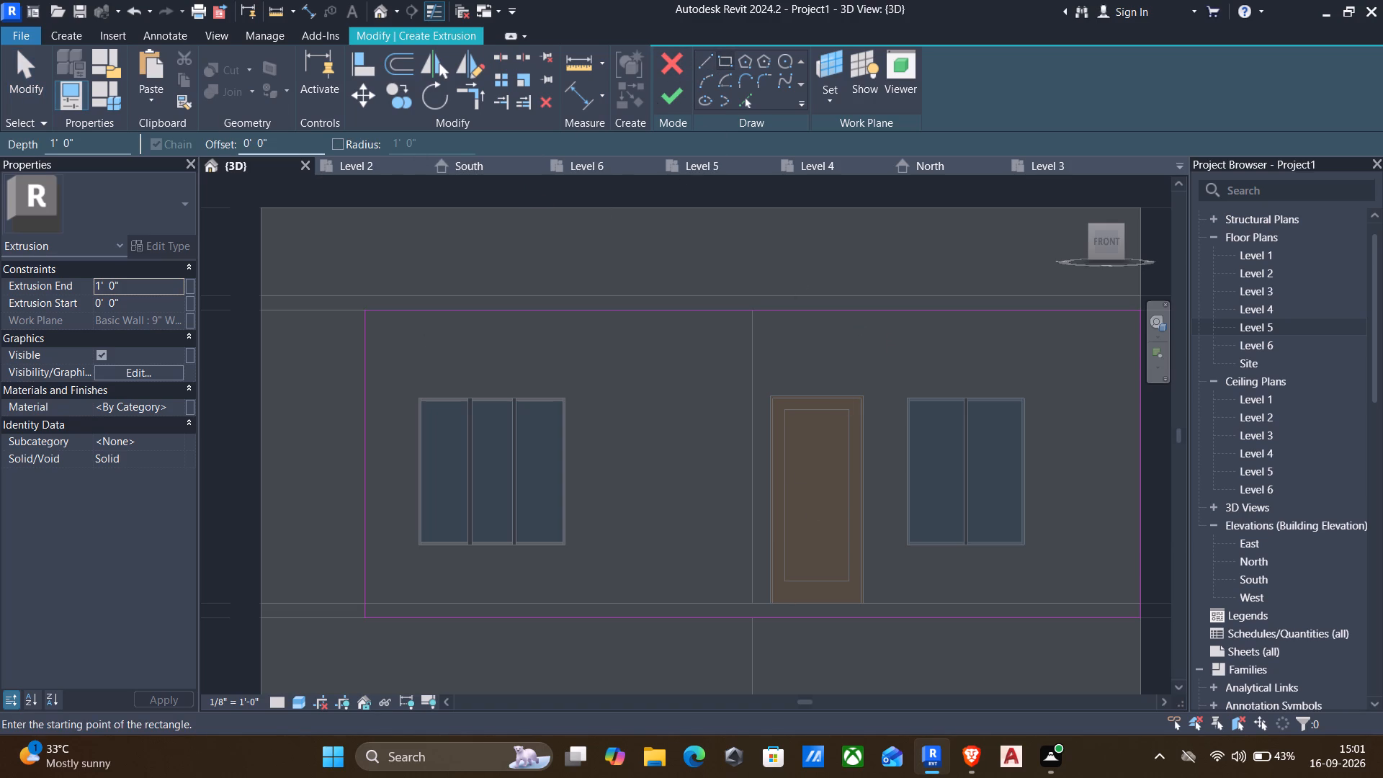
{"action": "left_click", "coordinate": [297, 135]}
{"action": "left_click", "coordinate": [288, 154]}
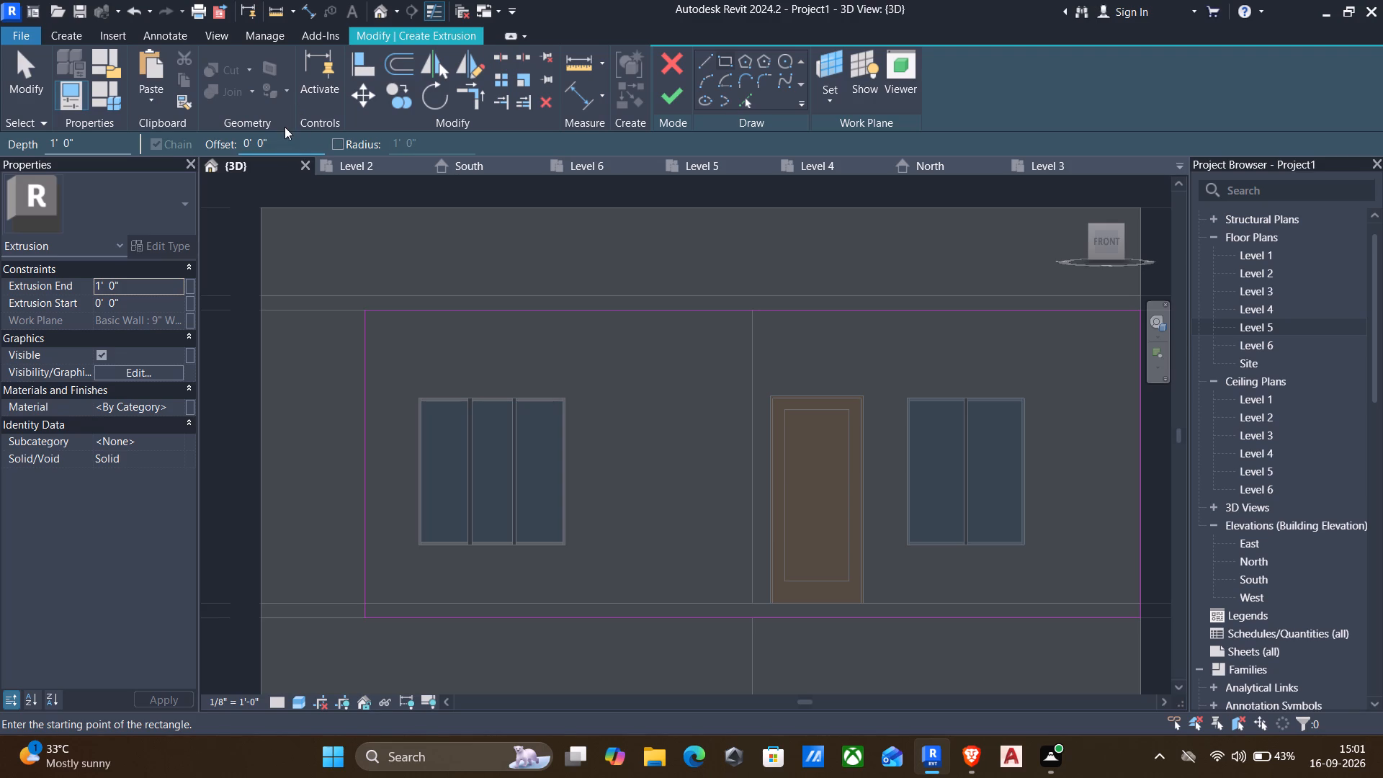
{"action": "left_click", "coordinate": [285, 127]}
{"action": "left_click_drag", "start_coordinate": [279, 139], "coordinate": [207, 158]}
{"action": "type", "text": "1'6"}
{"action": "key", "text": "BackSpace"}
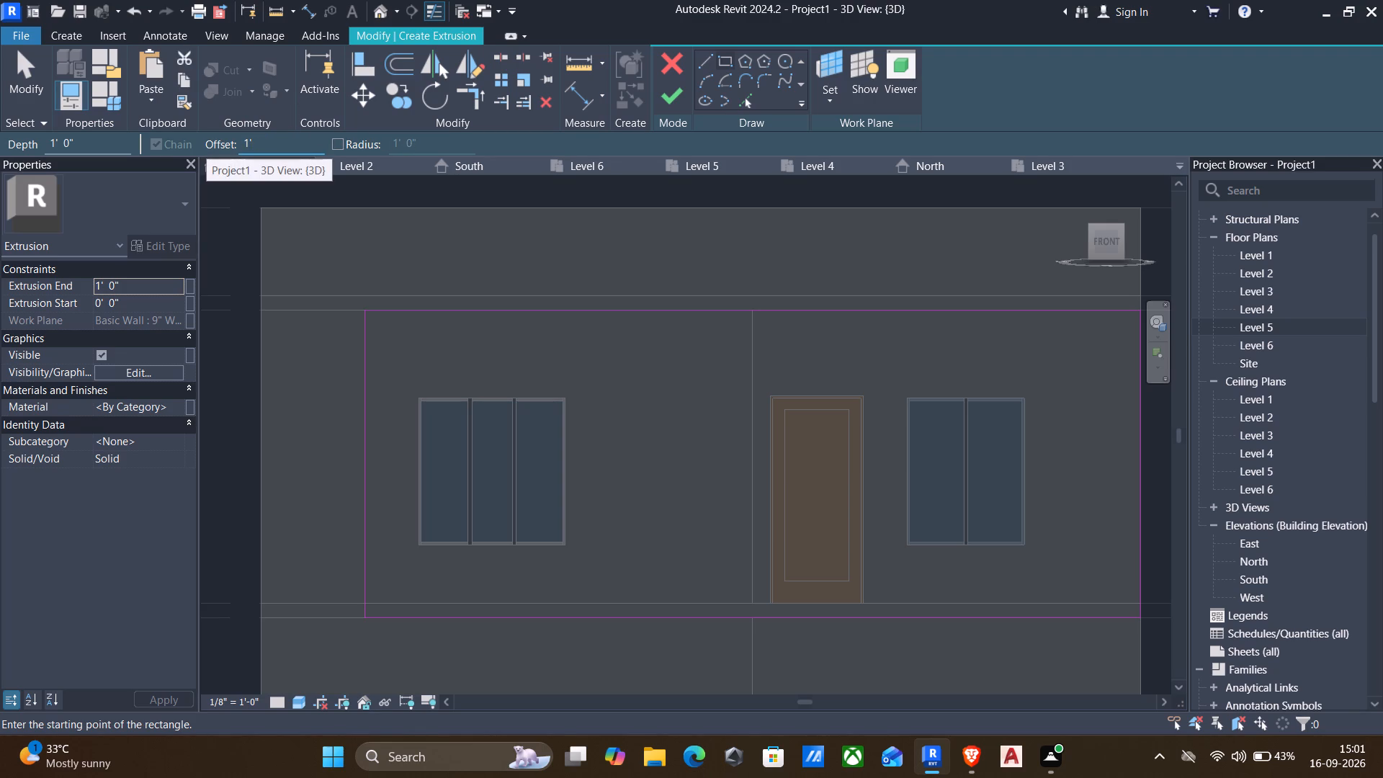
{"action": "key", "text": "2"}
{"action": "key", "text": "shift+quotedbl"}
{"action": "key", "text": "Return"}
{"action": "left_click", "coordinate": [364, 309]}
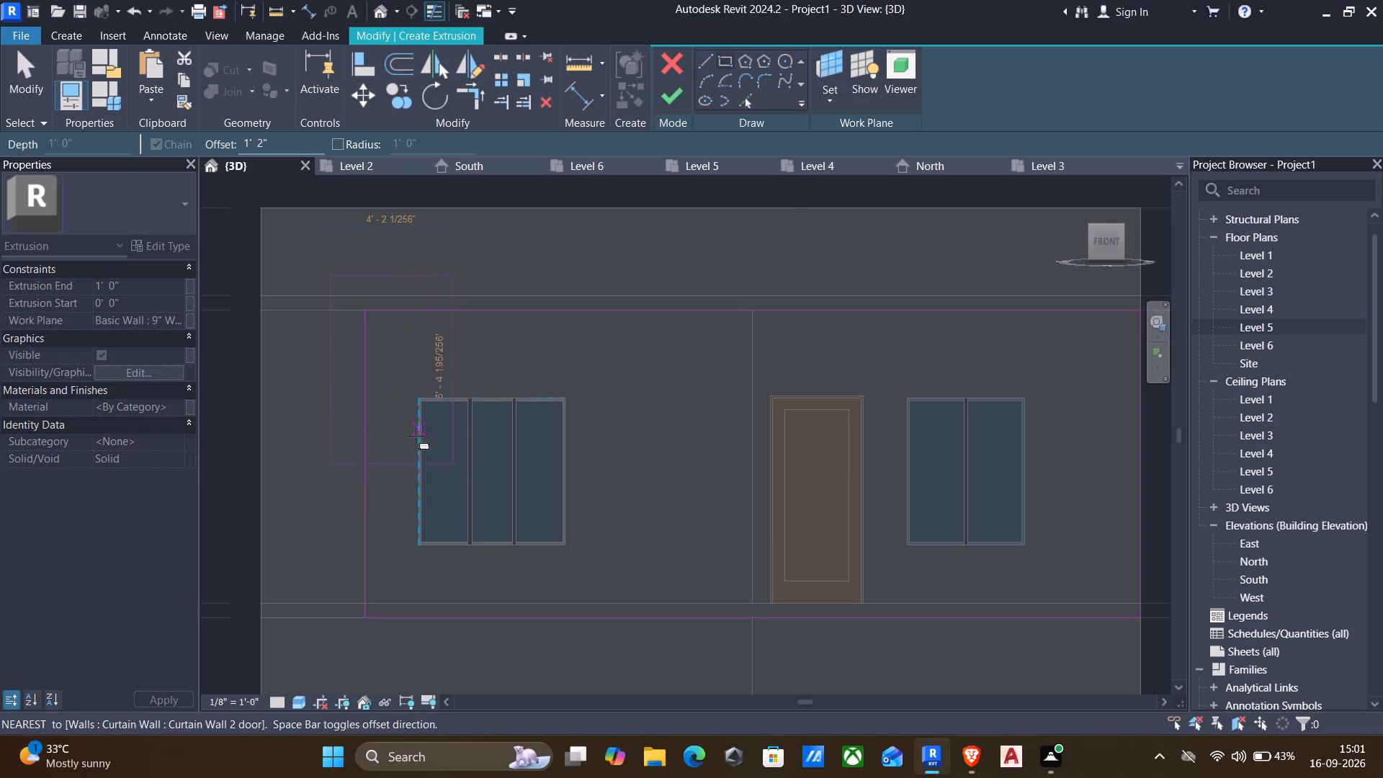
{"action": "key", "text": "space"}
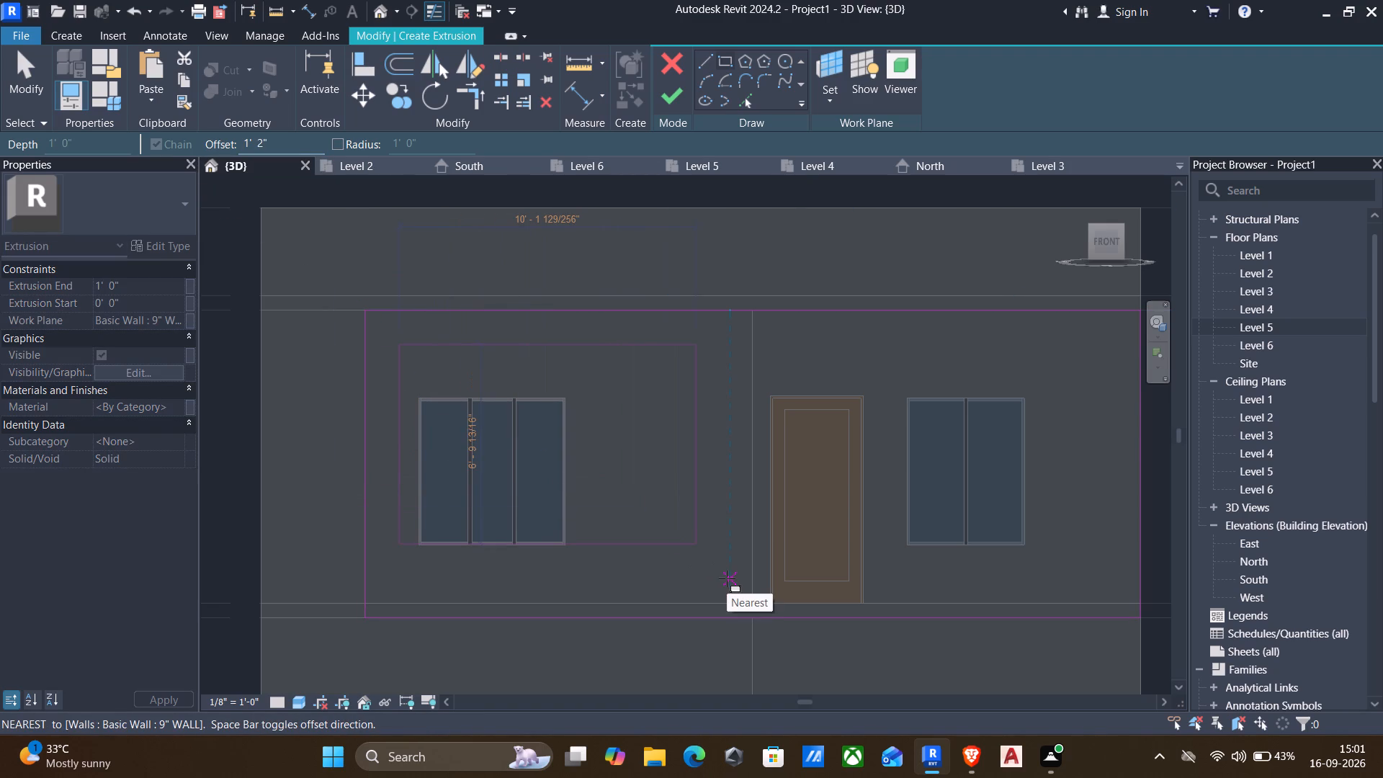
{"action": "left_click", "coordinate": [1144, 622]}
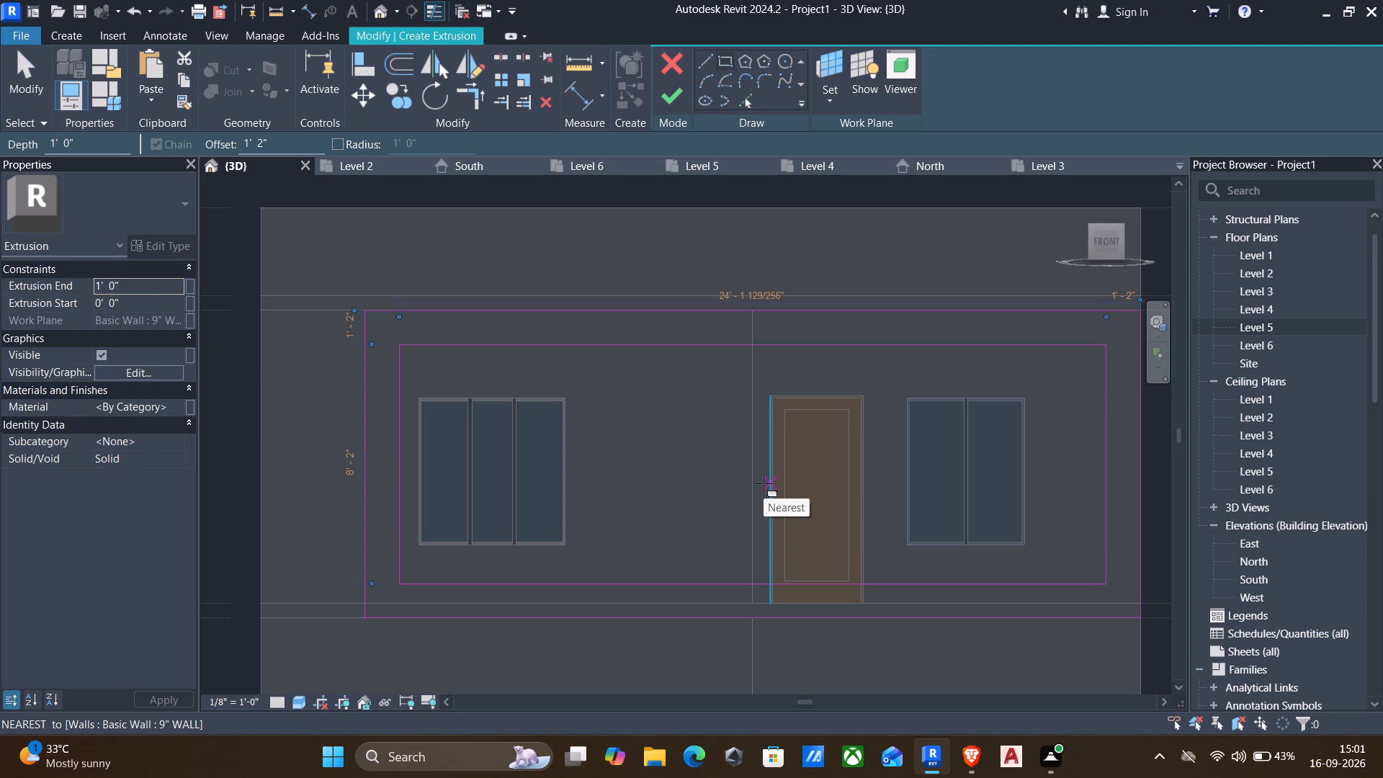
{"action": "key", "text": "Escape"}
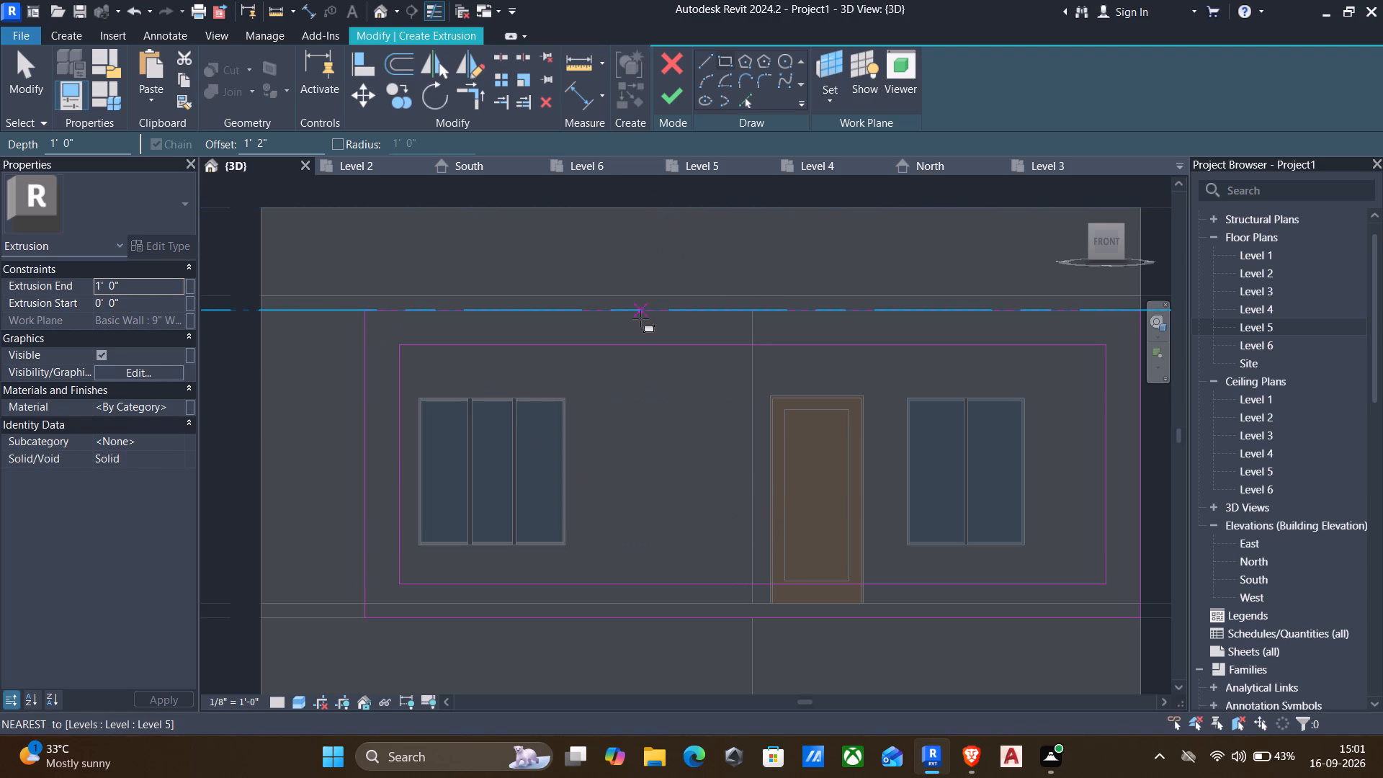
{"action": "key", "text": "Escape"}
Finish the extrusion sketch and complete the in-place model.
{"action": "left_click", "coordinate": [680, 104]}
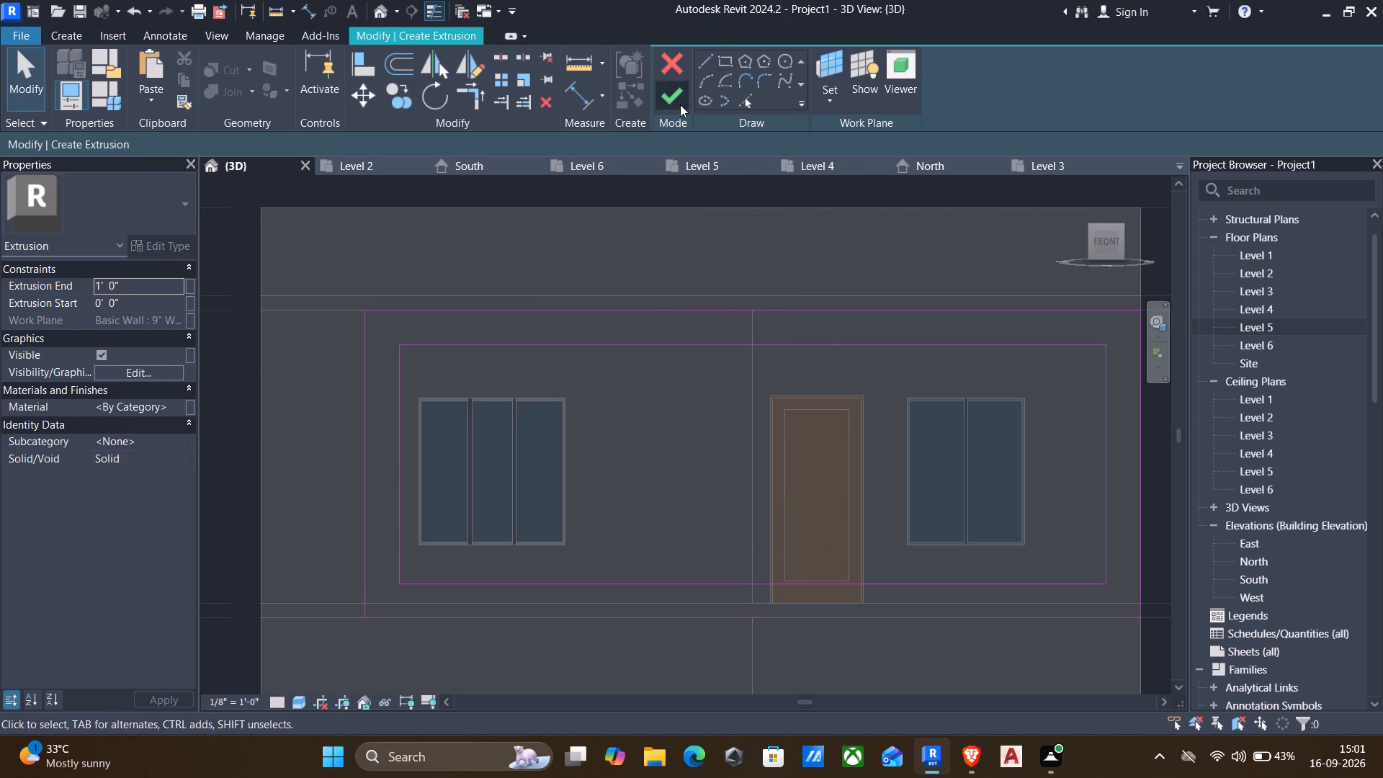
{"action": "left_click", "coordinate": [977, 68]}
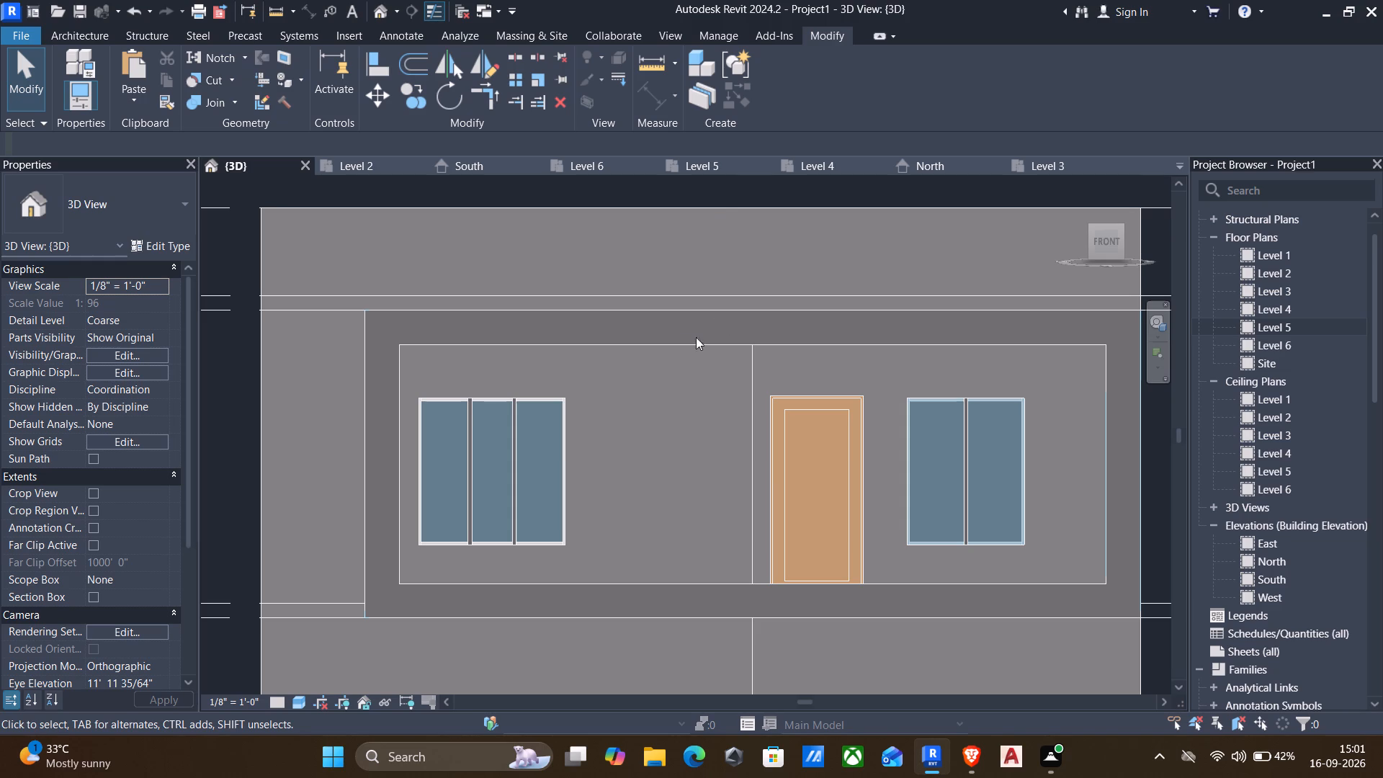
Reopen the in-place frame for editing, review its extrusion sketch, and return to the selected extrusion.
{"action": "double_click", "coordinate": [722, 314]}
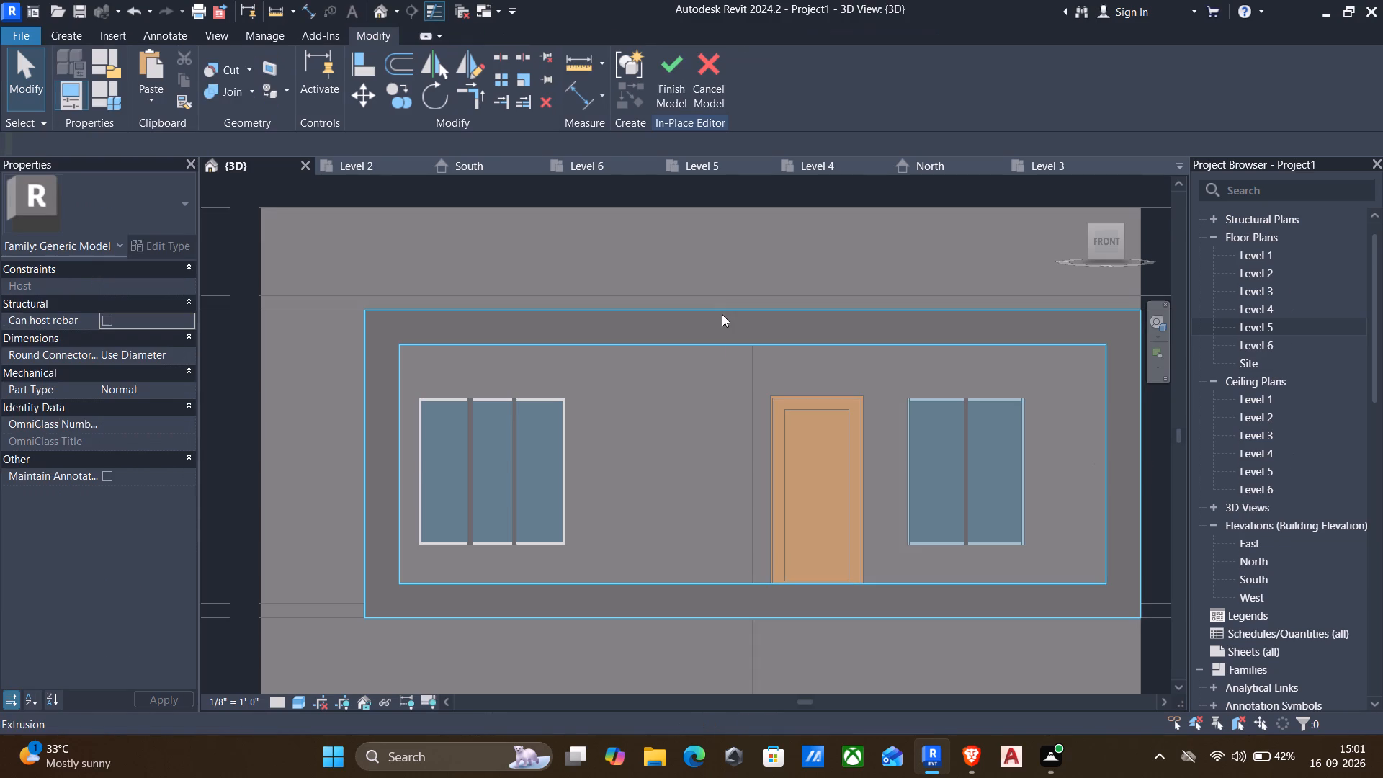
{"action": "left_click", "coordinate": [660, 331]}
{"action": "left_click", "coordinate": [653, 312]}
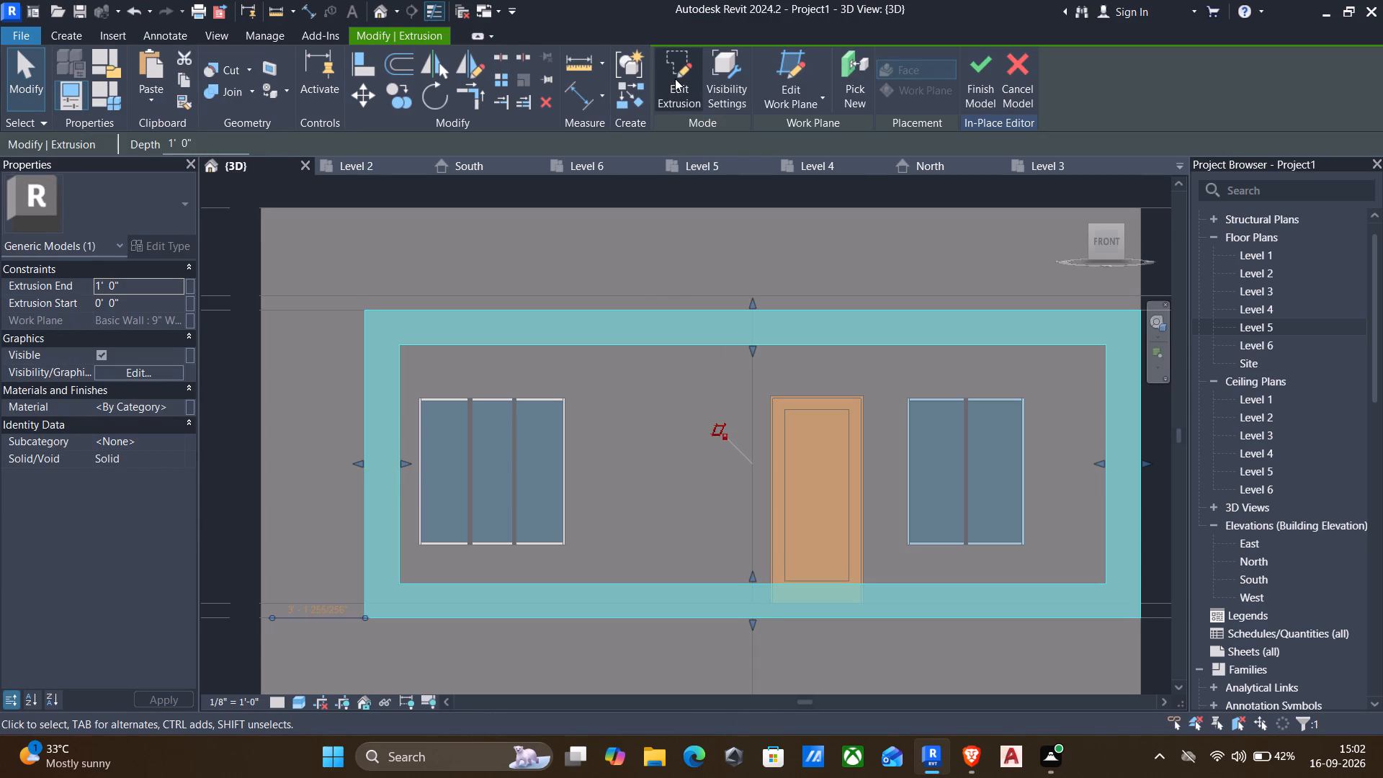
{"action": "left_click", "coordinate": [675, 79]}
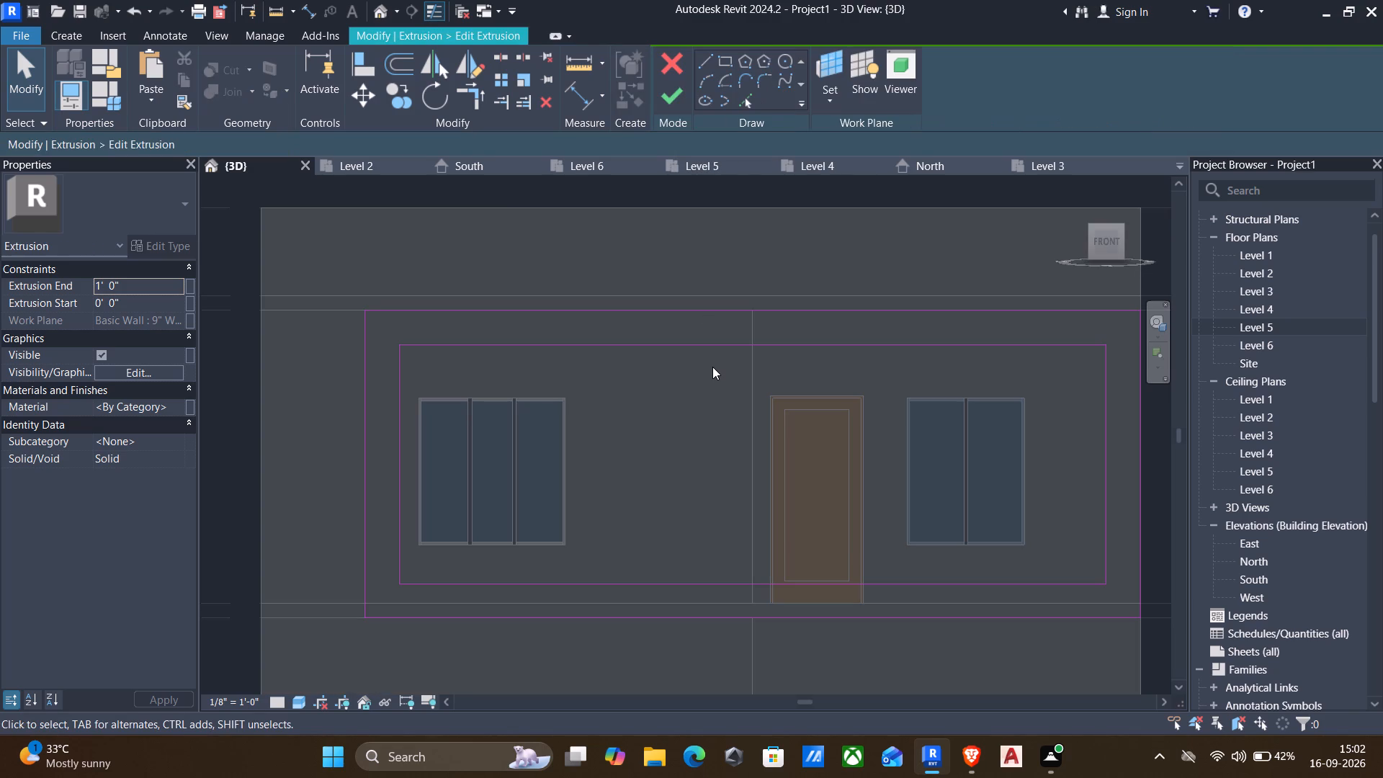
{"action": "left_click", "coordinate": [668, 101]}
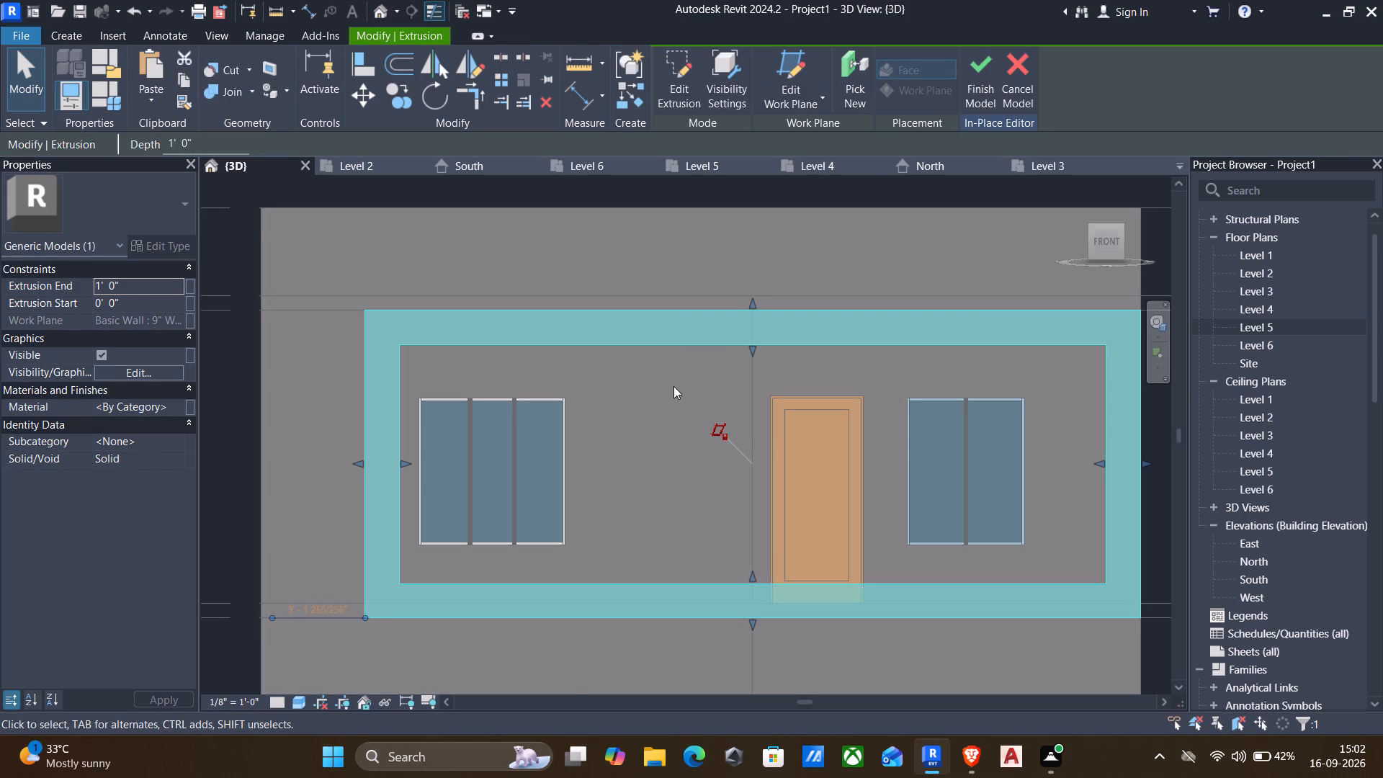
Examine how far the selected frame extrusion projects from the upper front facade, viewing it from several angles.
{"action": "scroll", "coordinate": [673, 414], "scroll_direction": "down", "scroll_amount": 1}
{"action": "middle_click_drag", "start_coordinate": [676, 415], "coordinate": [529, 465], "text": "shift"}
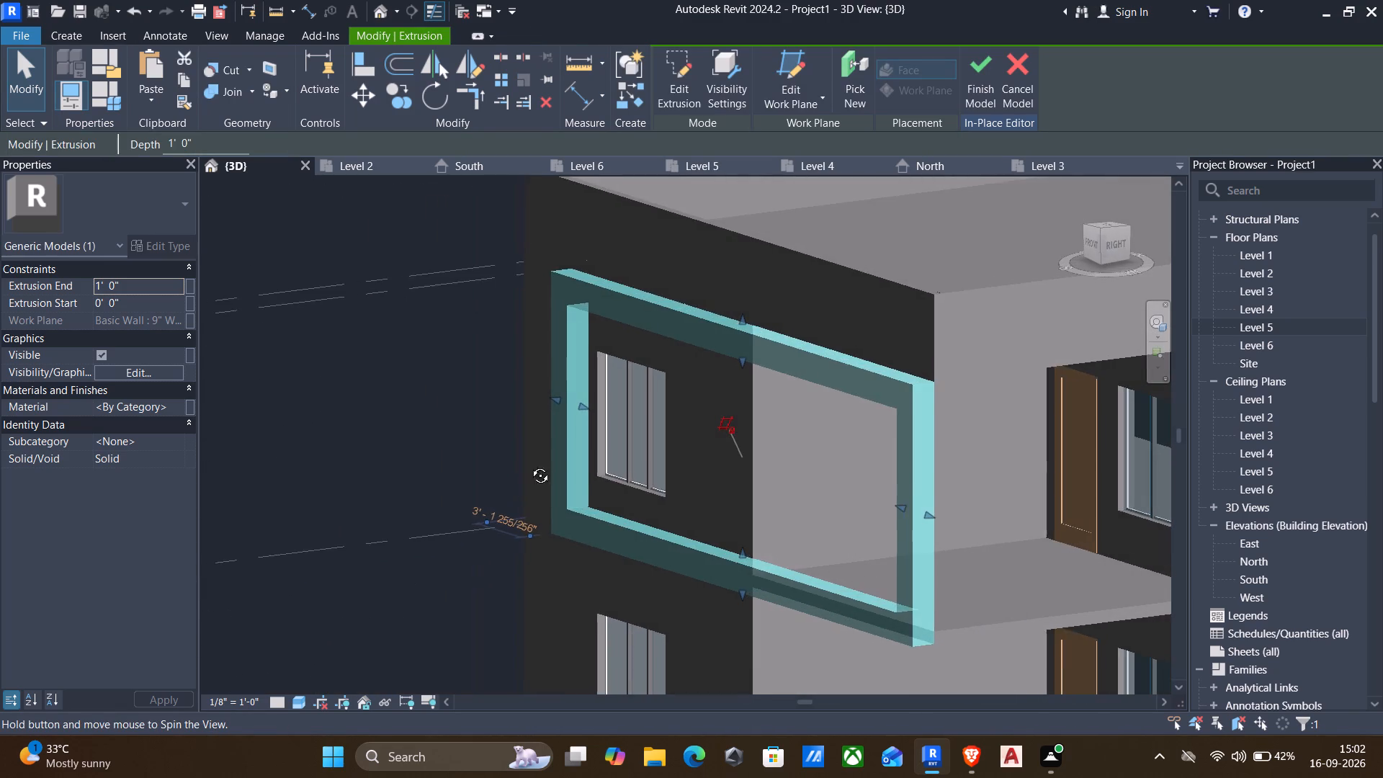
{"action": "middle_click_drag", "start_coordinate": [529, 465], "coordinate": [614, 496], "text": "shift"}
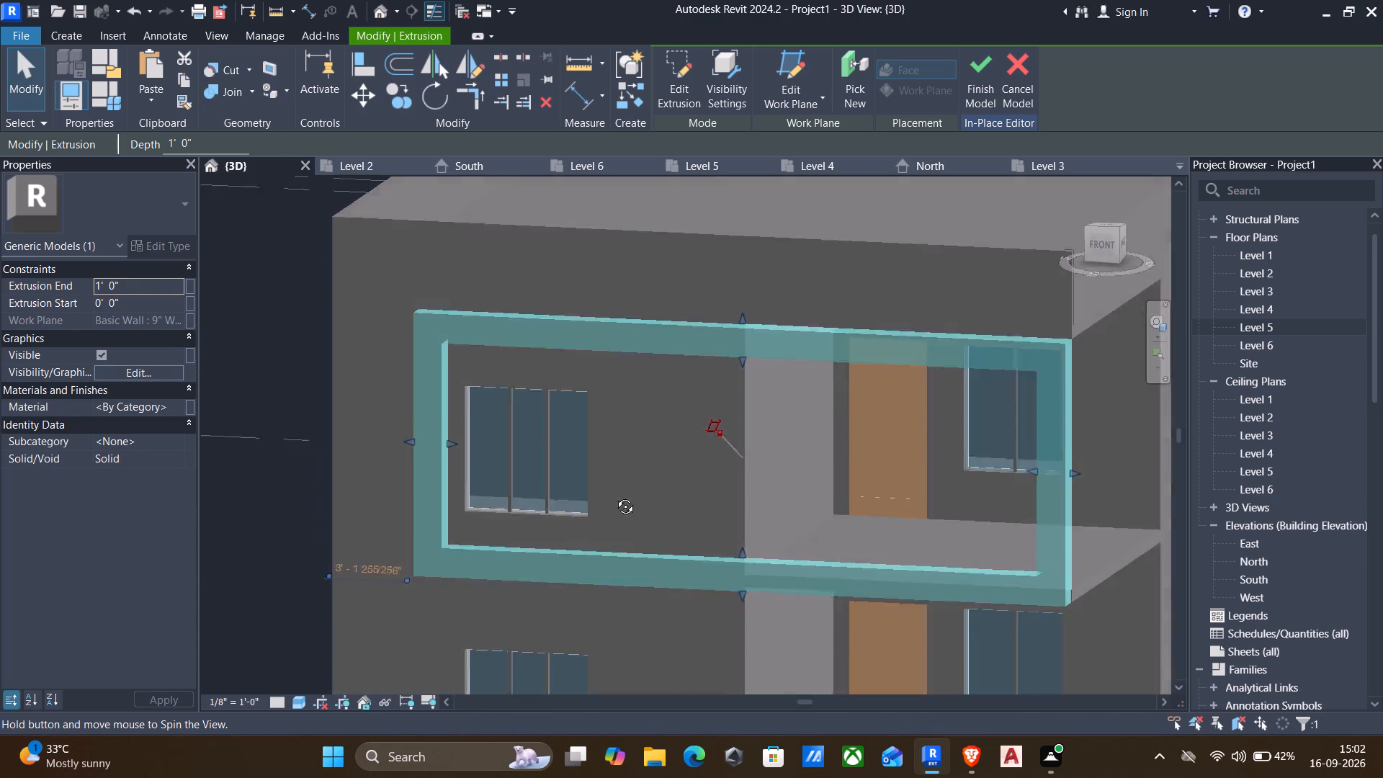
{"action": "middle_click_drag", "start_coordinate": [614, 496], "coordinate": [451, 472], "text": "shift"}
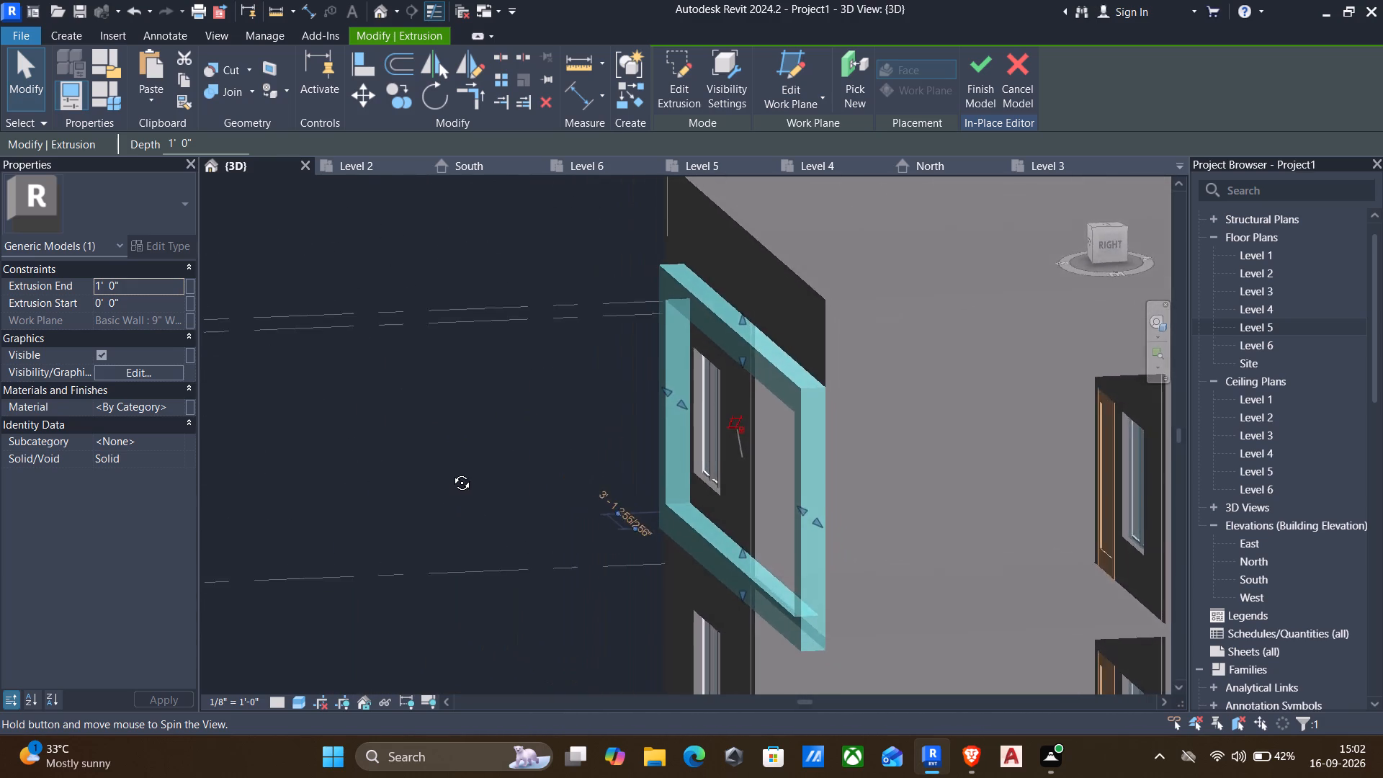
{"action": "middle_click_drag", "start_coordinate": [451, 472], "coordinate": [695, 529], "text": "shift"}
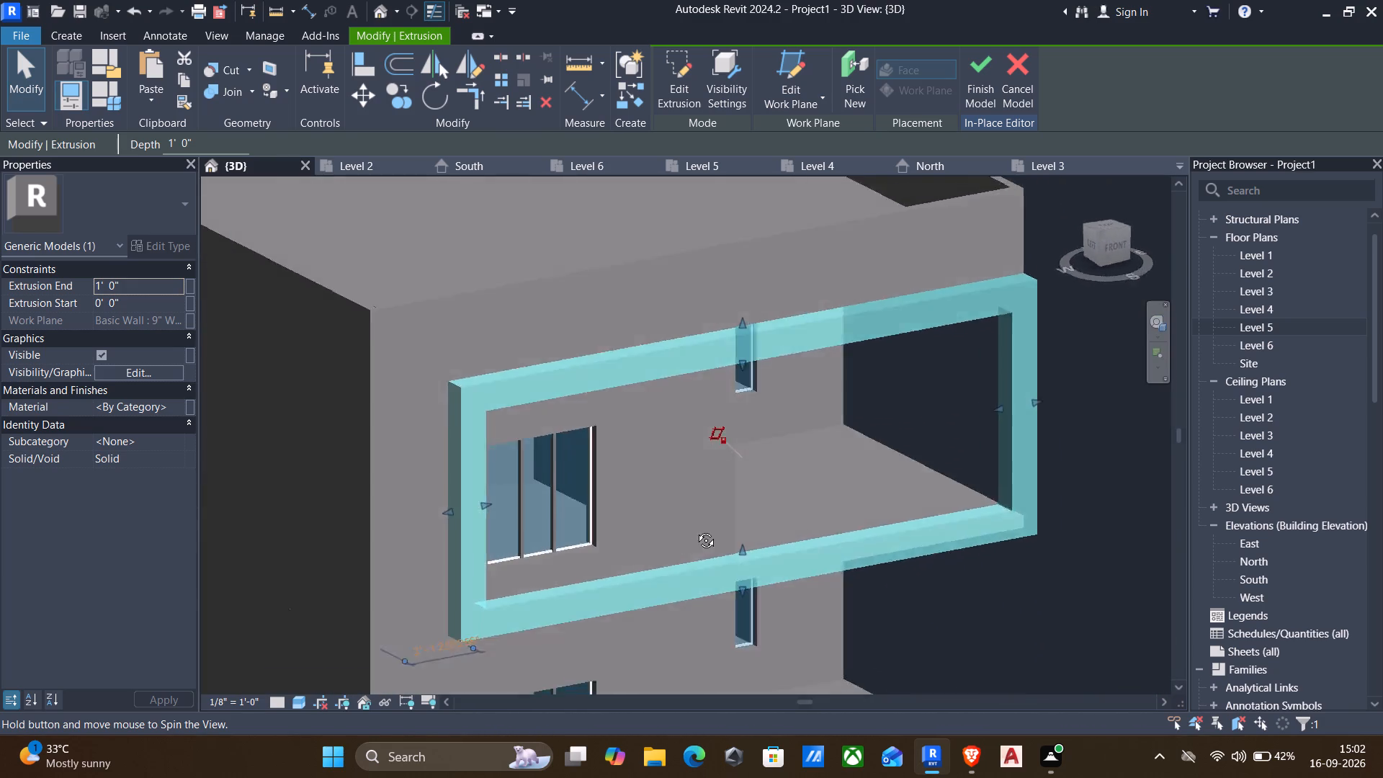
{"action": "middle_click_drag", "start_coordinate": [695, 529], "coordinate": [582, 484], "text": "shift"}
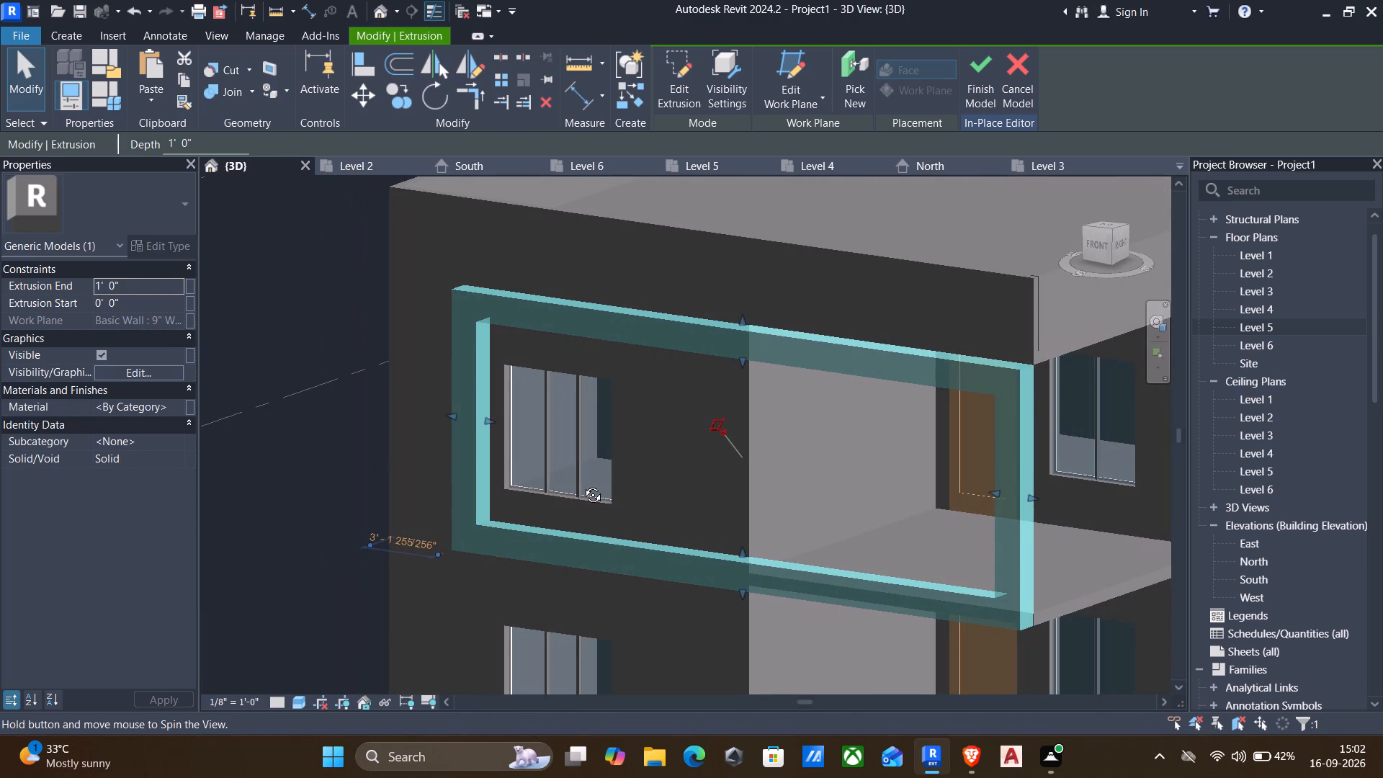
{"action": "middle_click_drag", "start_coordinate": [582, 484], "coordinate": [650, 475], "text": "shift"}
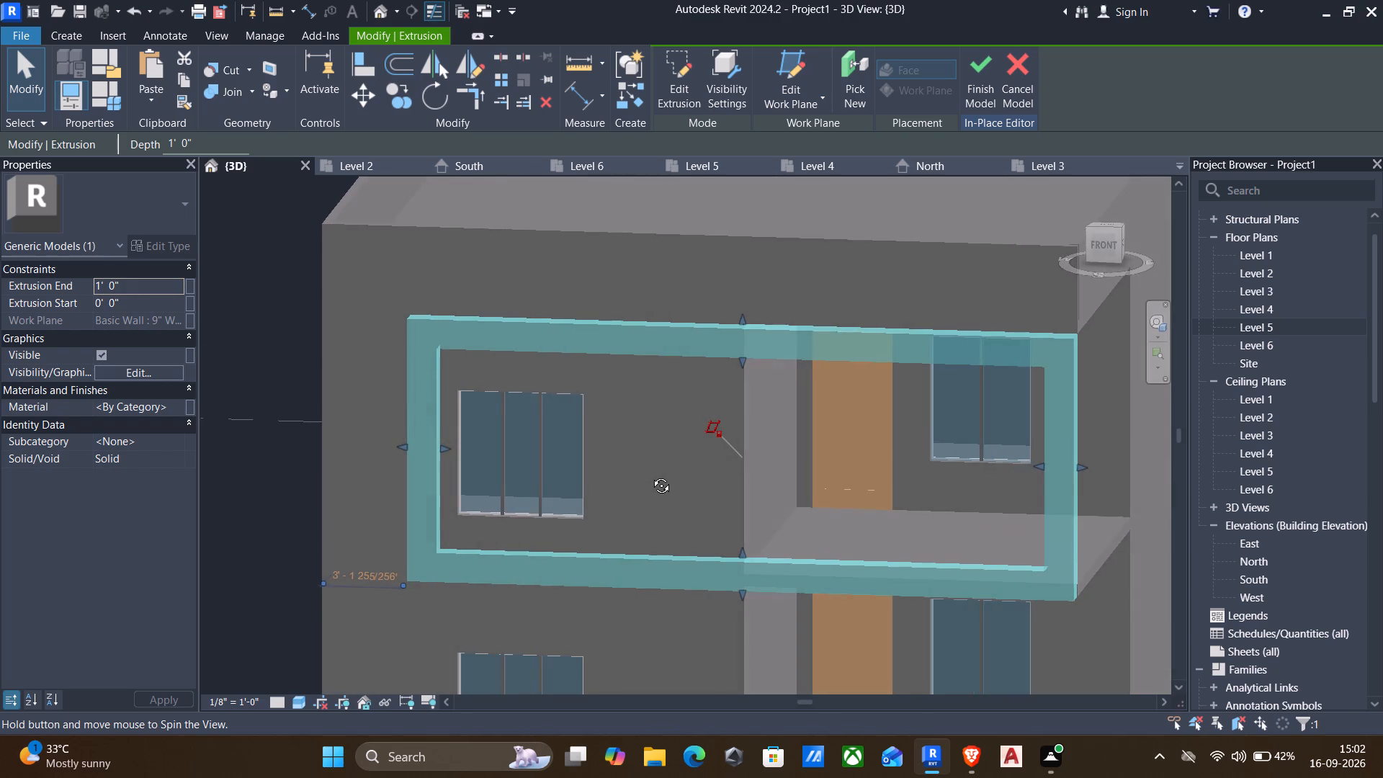
{"action": "middle_click_drag", "start_coordinate": [650, 475], "coordinate": [663, 470], "text": "shift"}
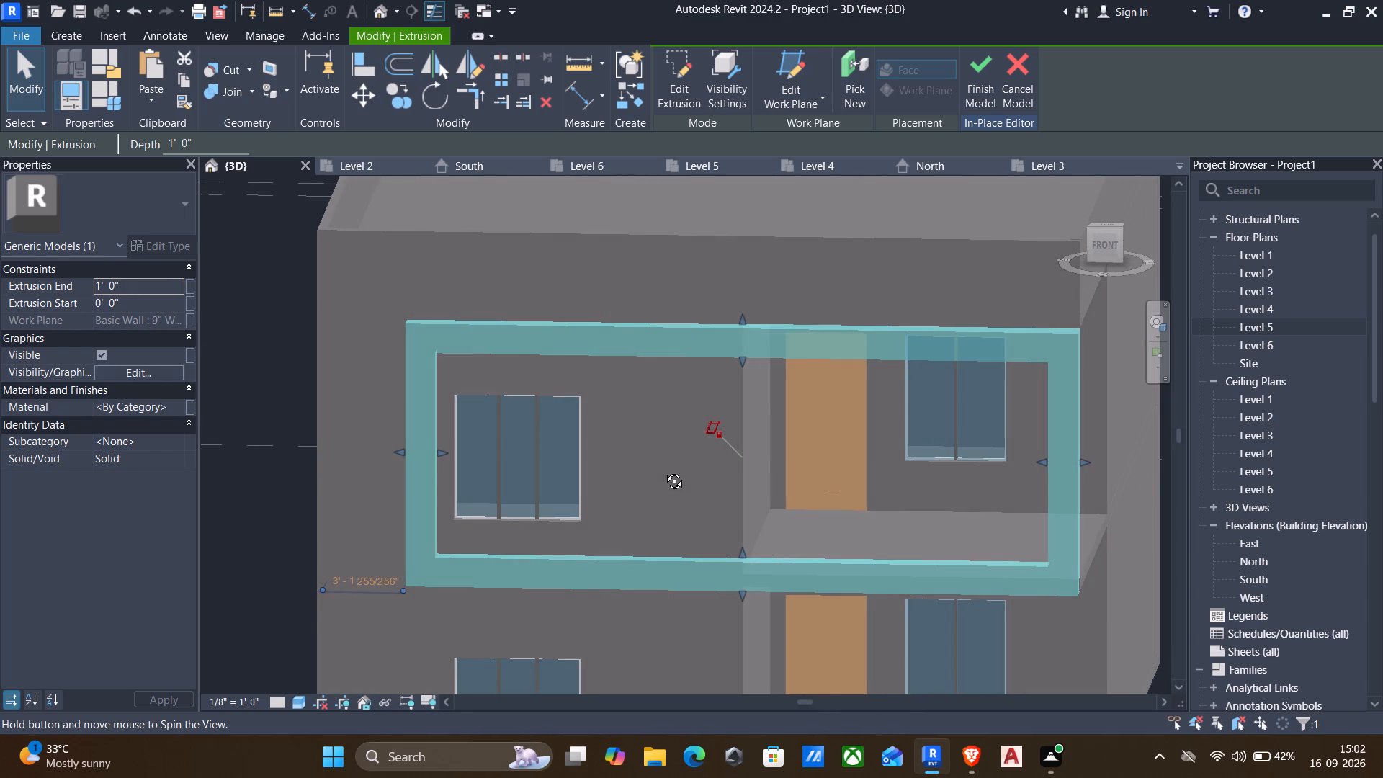
{"action": "middle_click_drag", "start_coordinate": [663, 470], "coordinate": [607, 406], "text": "shift"}
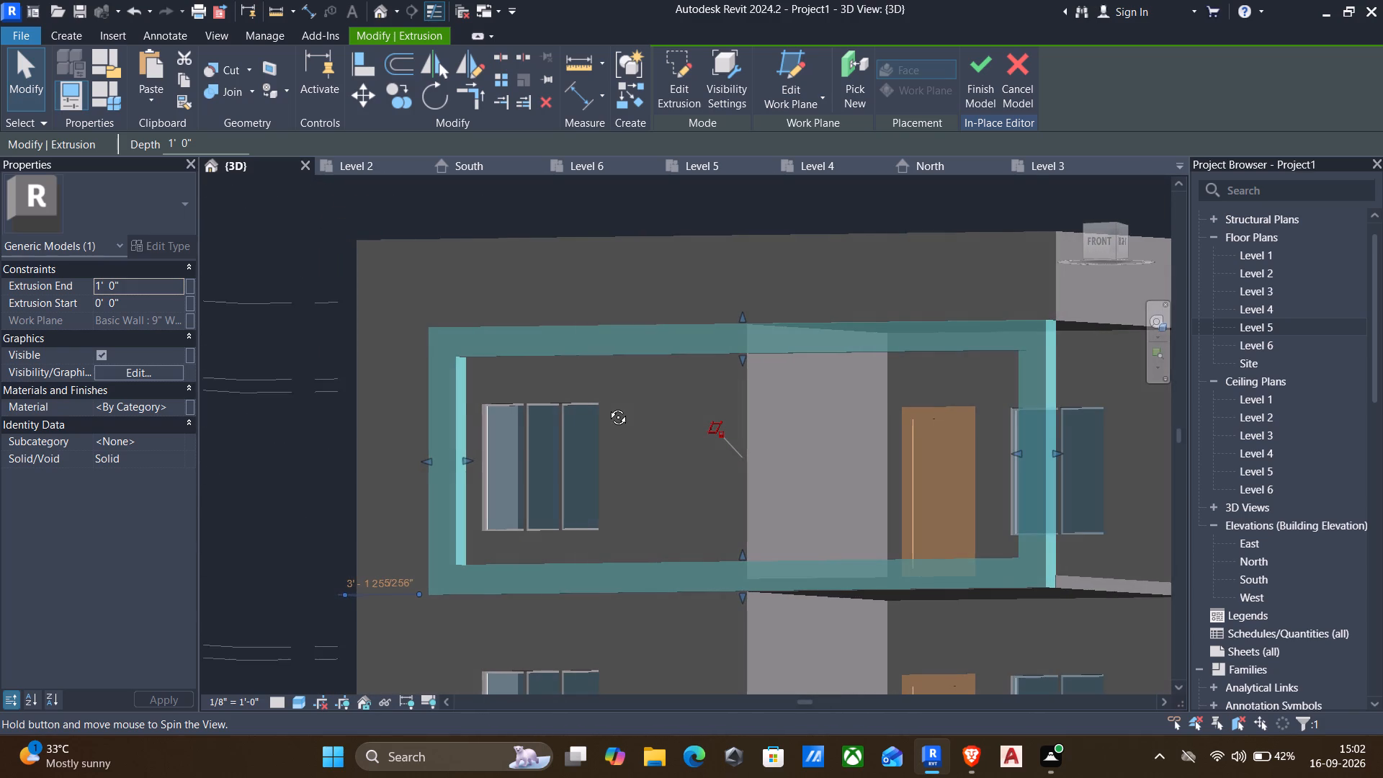
{"action": "middle_click_drag", "start_coordinate": [607, 406], "coordinate": [630, 408], "text": "shift"}
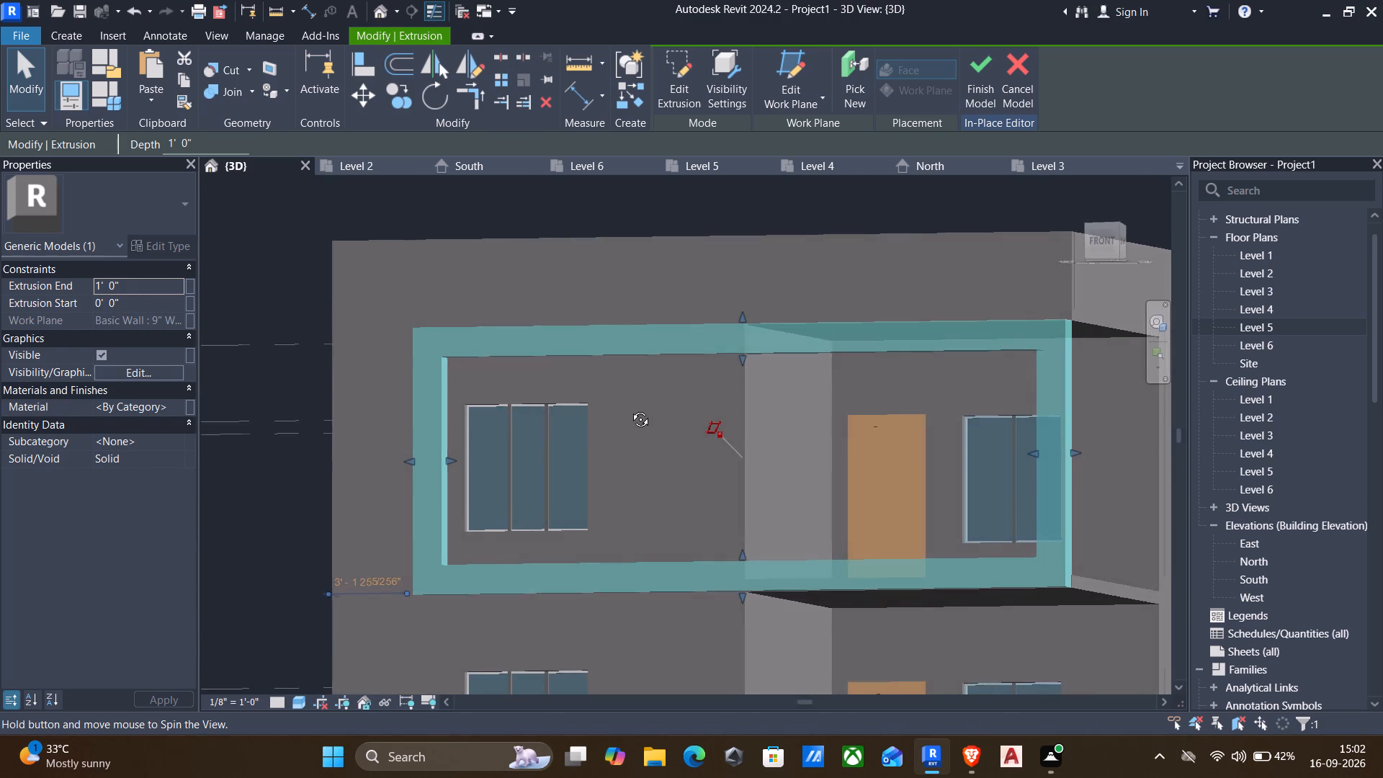
{"action": "middle_click_drag", "start_coordinate": [630, 408], "coordinate": [589, 442], "text": "shift"}
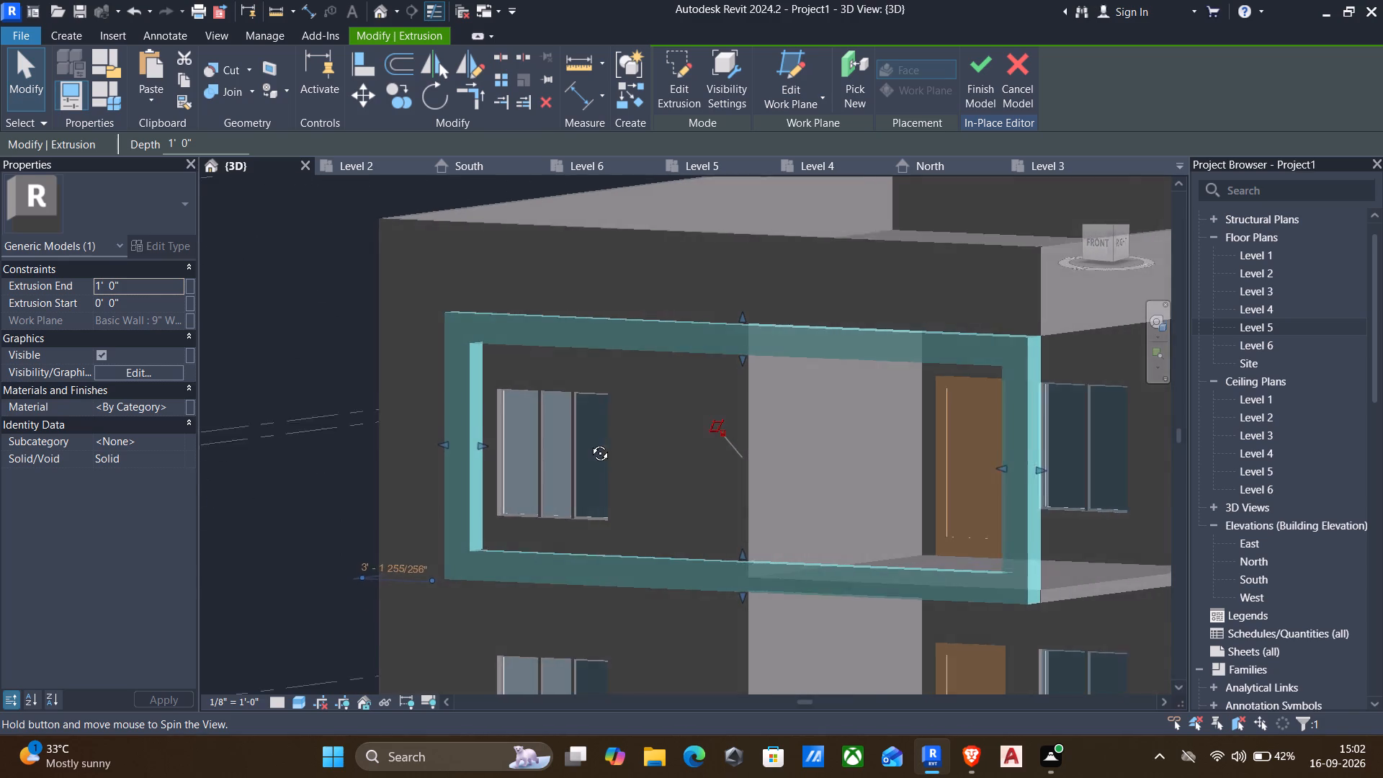
{"action": "middle_click_drag", "start_coordinate": [589, 442], "coordinate": [892, 503], "text": "shift"}
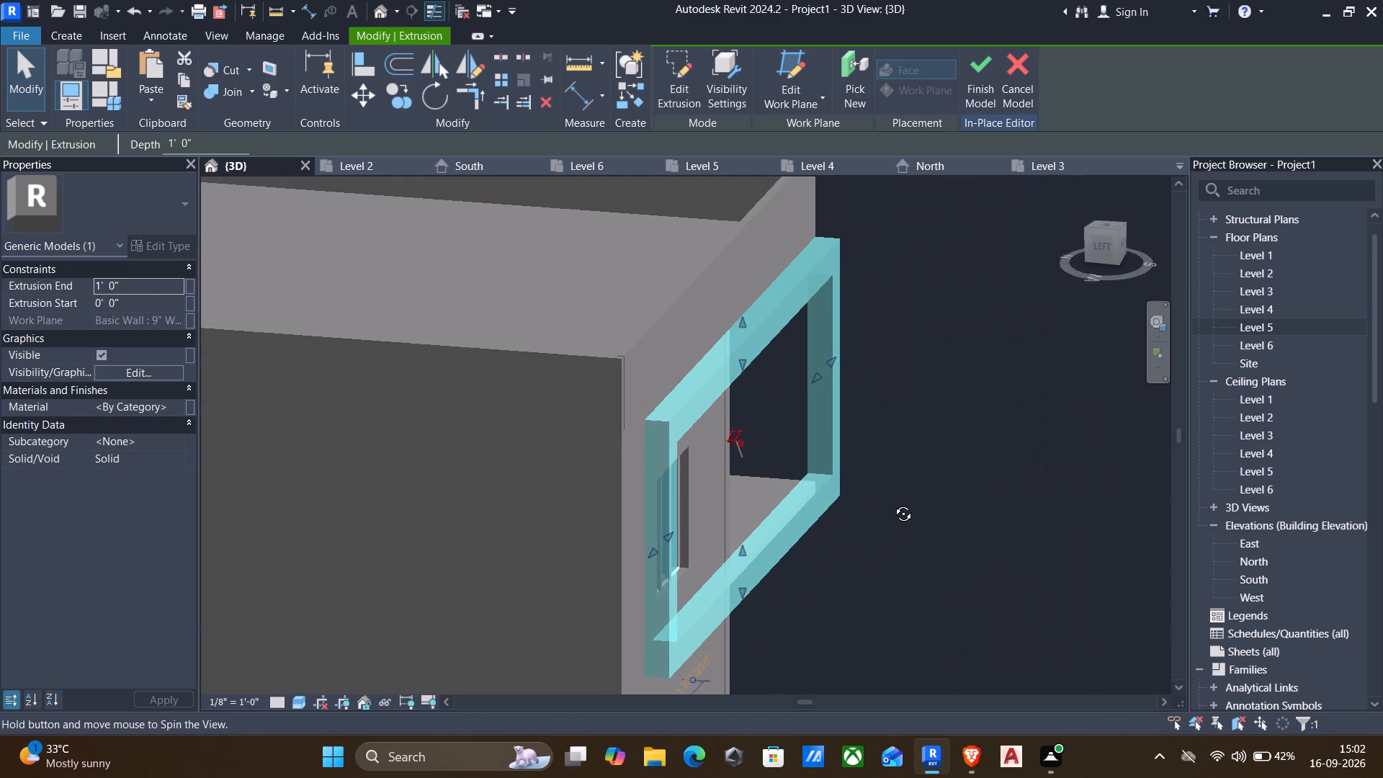
{"action": "middle_click_drag", "start_coordinate": [892, 503], "coordinate": [519, 470], "text": "shift"}
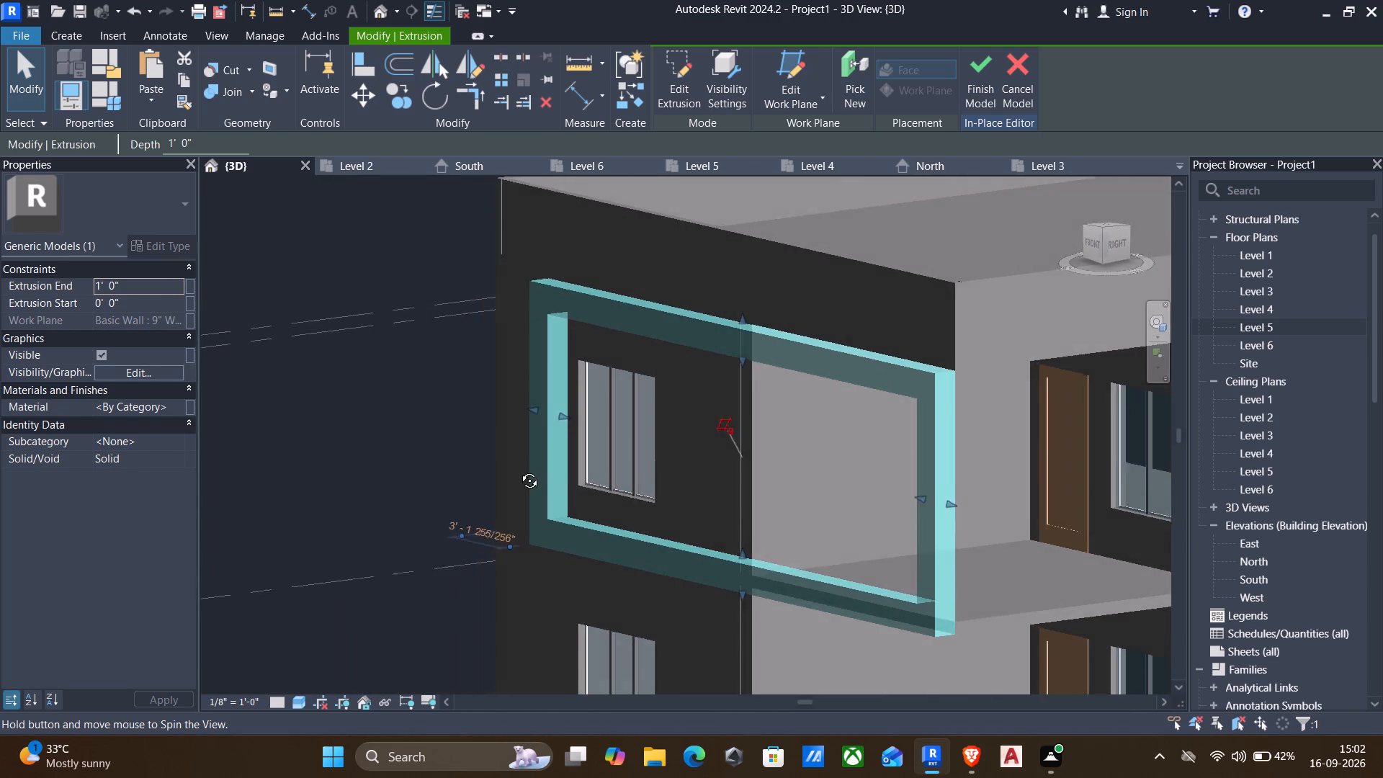
{"action": "middle_click_drag", "start_coordinate": [519, 470], "coordinate": [613, 484], "text": "shift"}
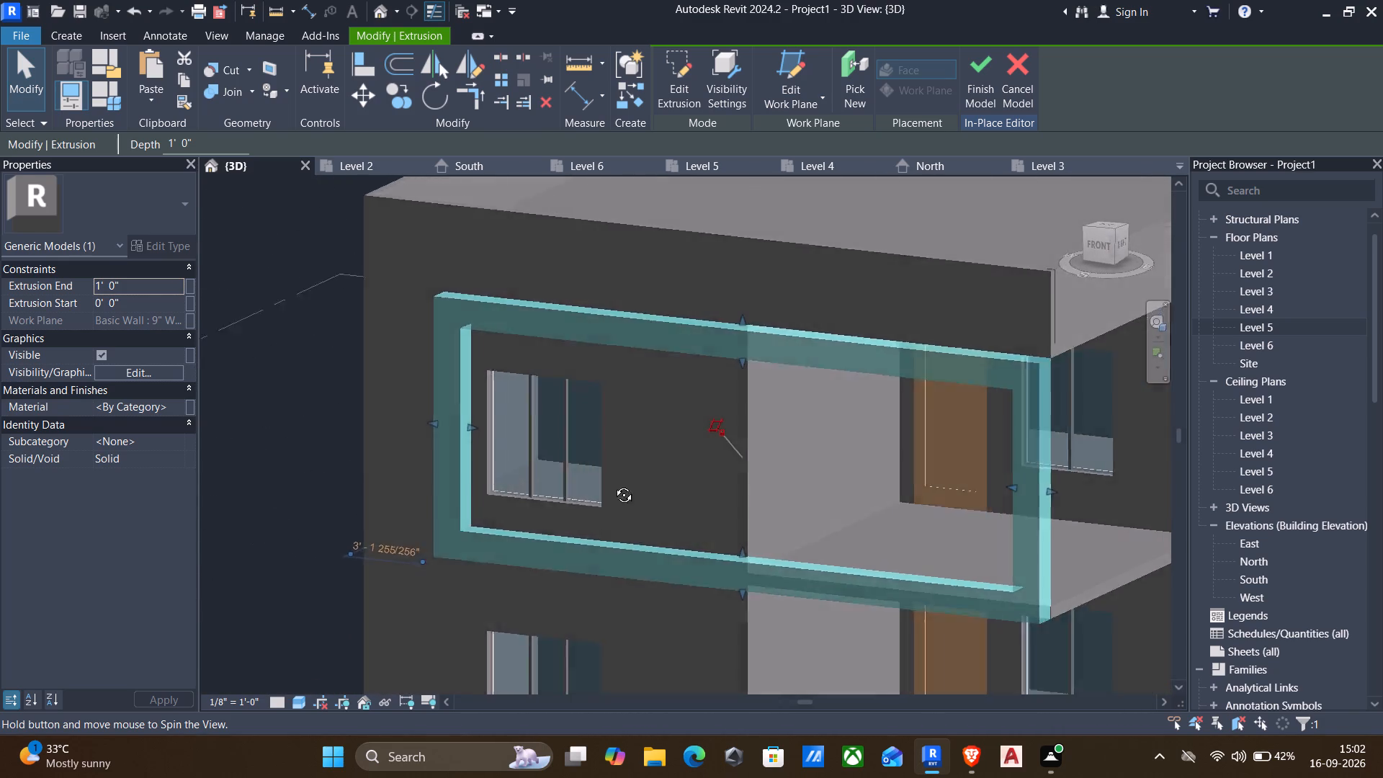
{"action": "middle_click_drag", "start_coordinate": [613, 484], "coordinate": [650, 488], "text": "shift"}
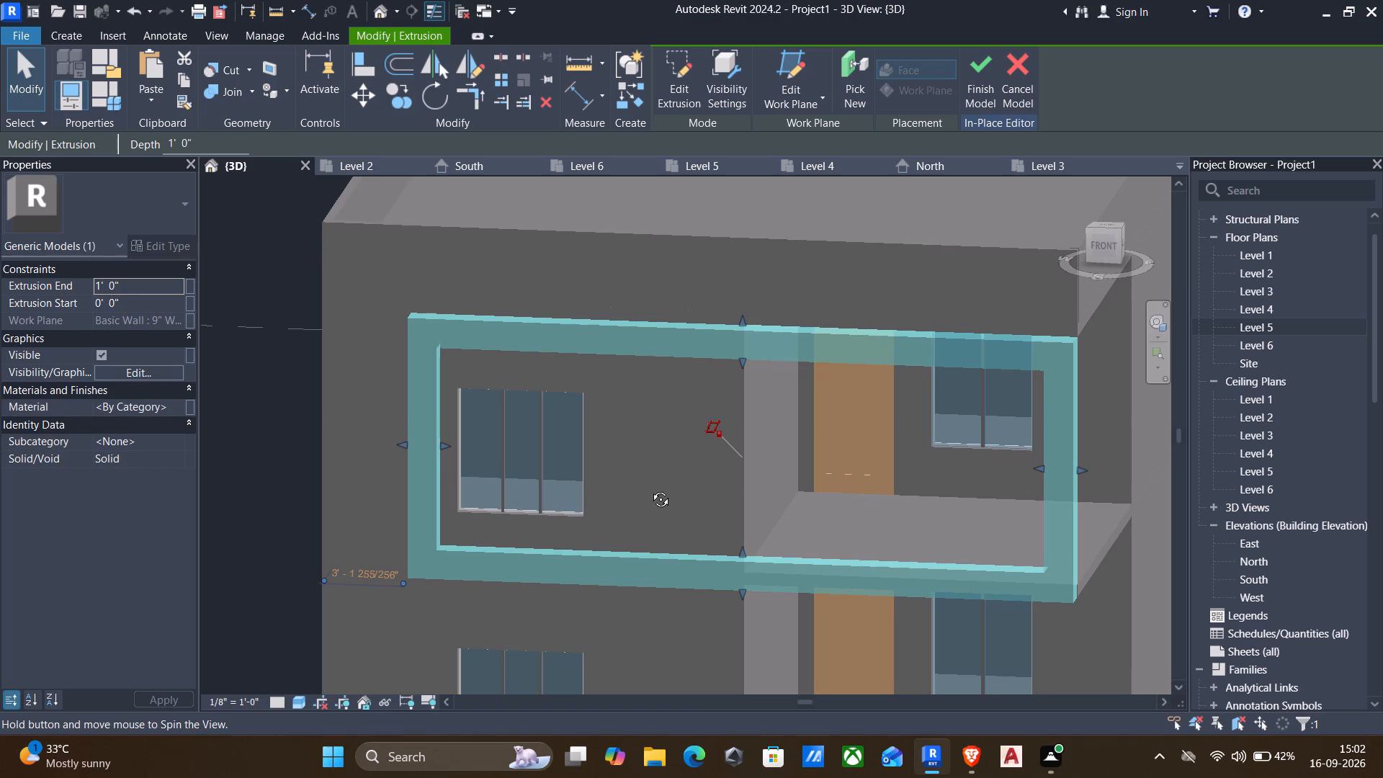
{"action": "middle_click_drag", "start_coordinate": [650, 488], "coordinate": [759, 487], "text": "shift"}
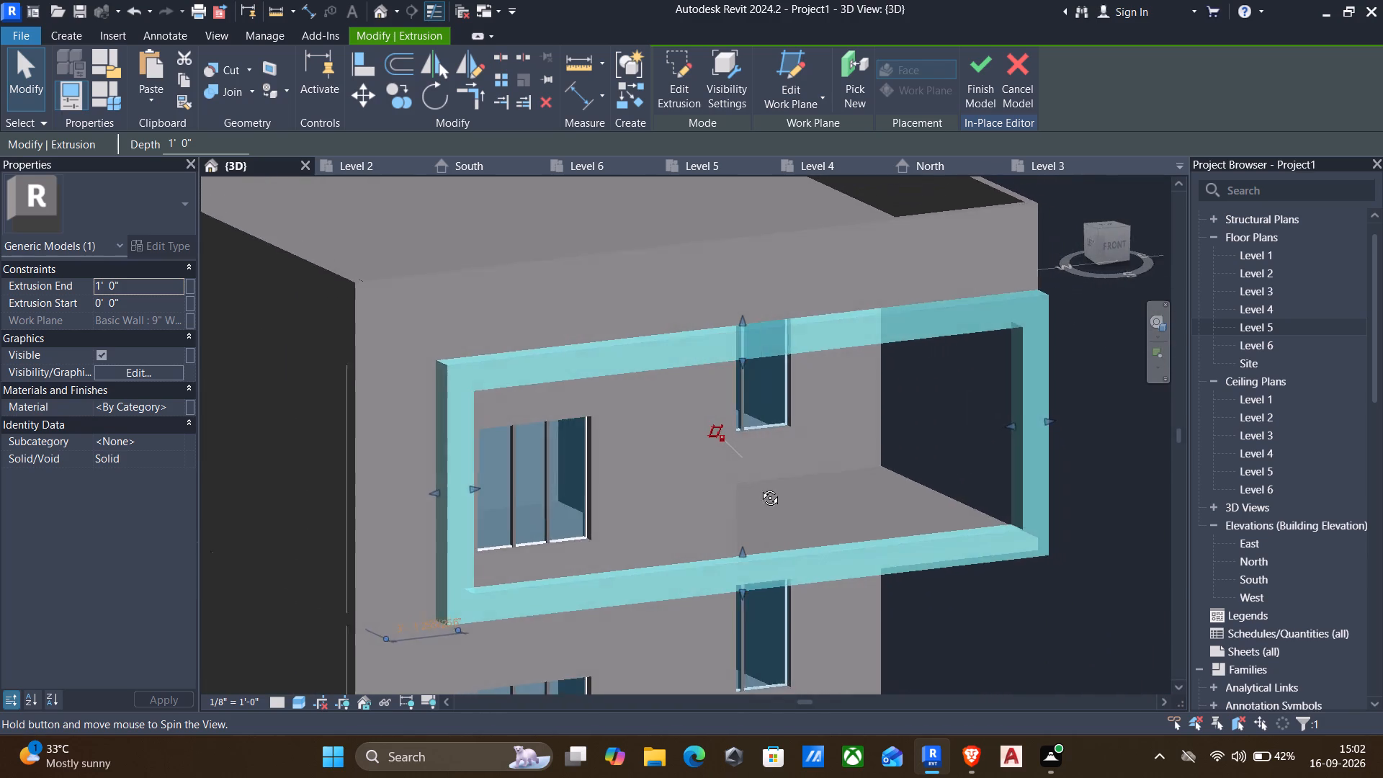
{"action": "middle_click_drag", "start_coordinate": [759, 487], "coordinate": [859, 486], "text": "shift"}
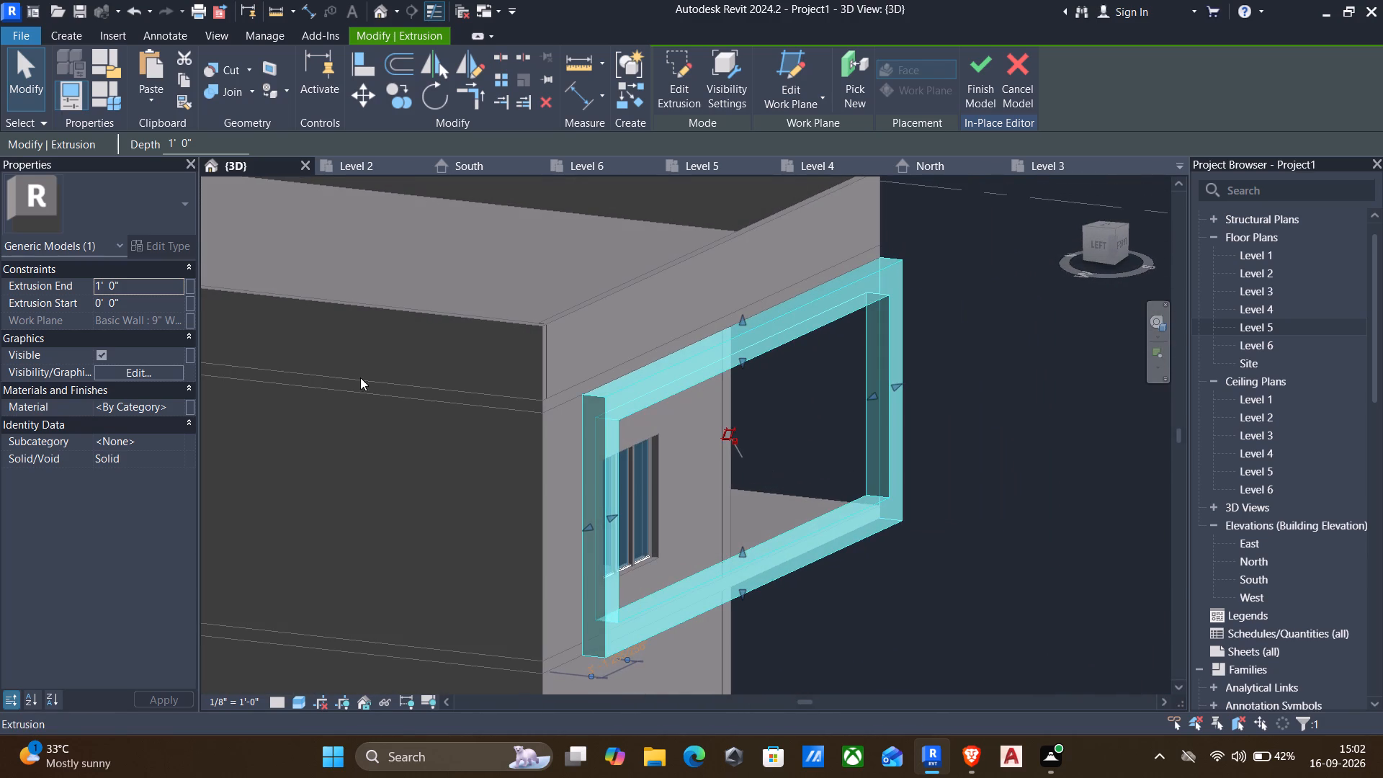
Set the frame's Extrusion End to 1'6" and deselect the extrusion.
{"action": "left_click", "coordinate": [155, 291]}
{"action": "type", "text": "1'6\""}
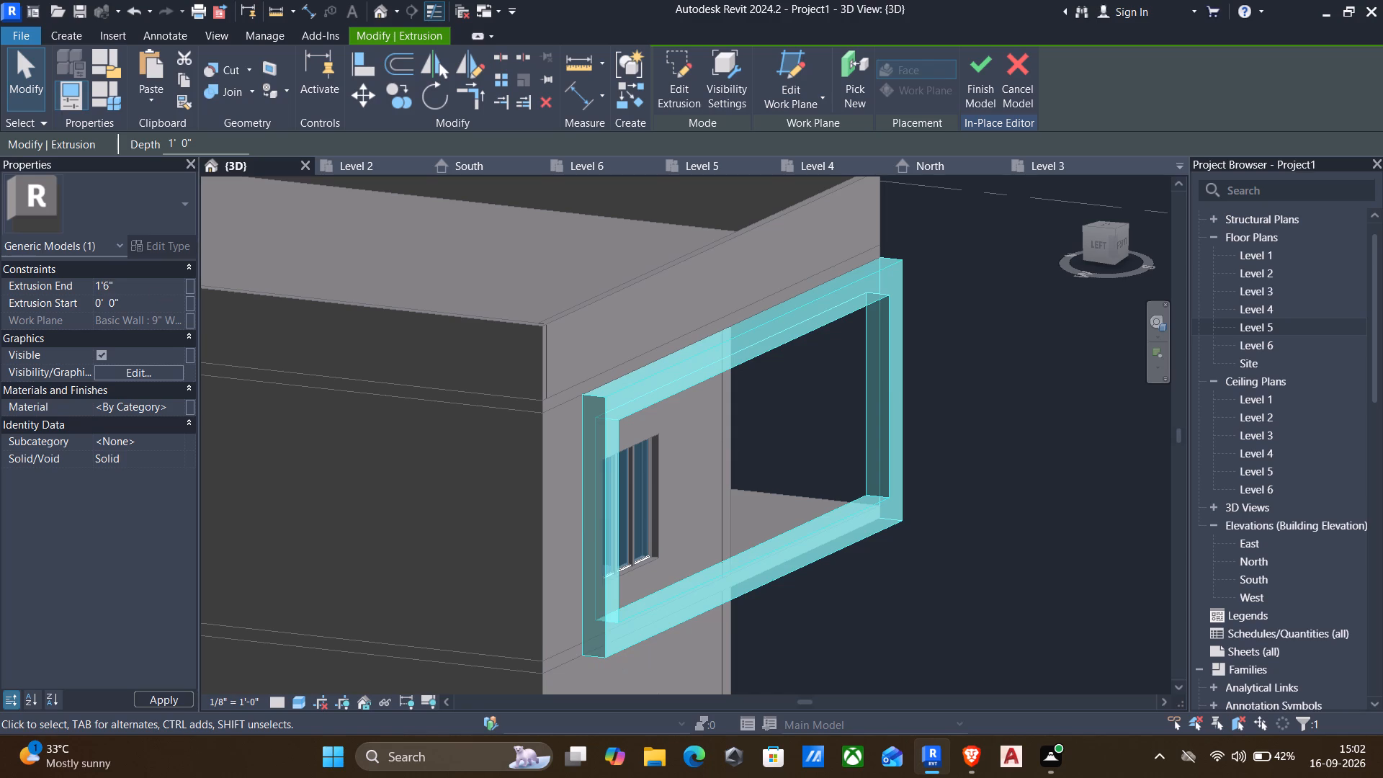
{"action": "key", "text": "Return"}
{"action": "key", "text": "Escape"}
Inspect the frame's depth against the facade and the open front corner of the house on both storeys.
{"action": "scroll", "coordinate": [626, 456], "scroll_direction": "down", "scroll_amount": 1}
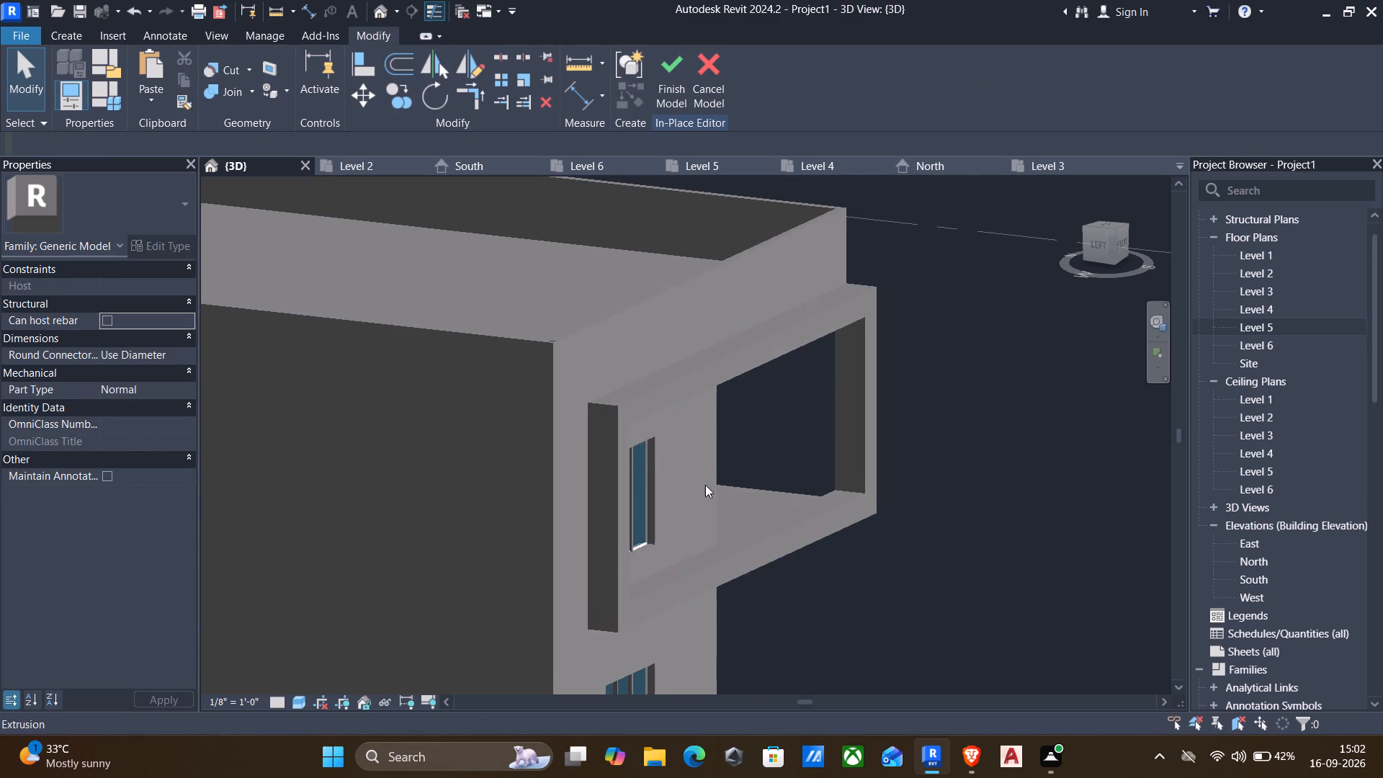
{"action": "middle_click_drag", "start_coordinate": [738, 488], "coordinate": [492, 393], "text": "shift"}
{"action": "scroll", "coordinate": [716, 500], "scroll_direction": "down", "scroll_amount": 1, "text": "shift"}
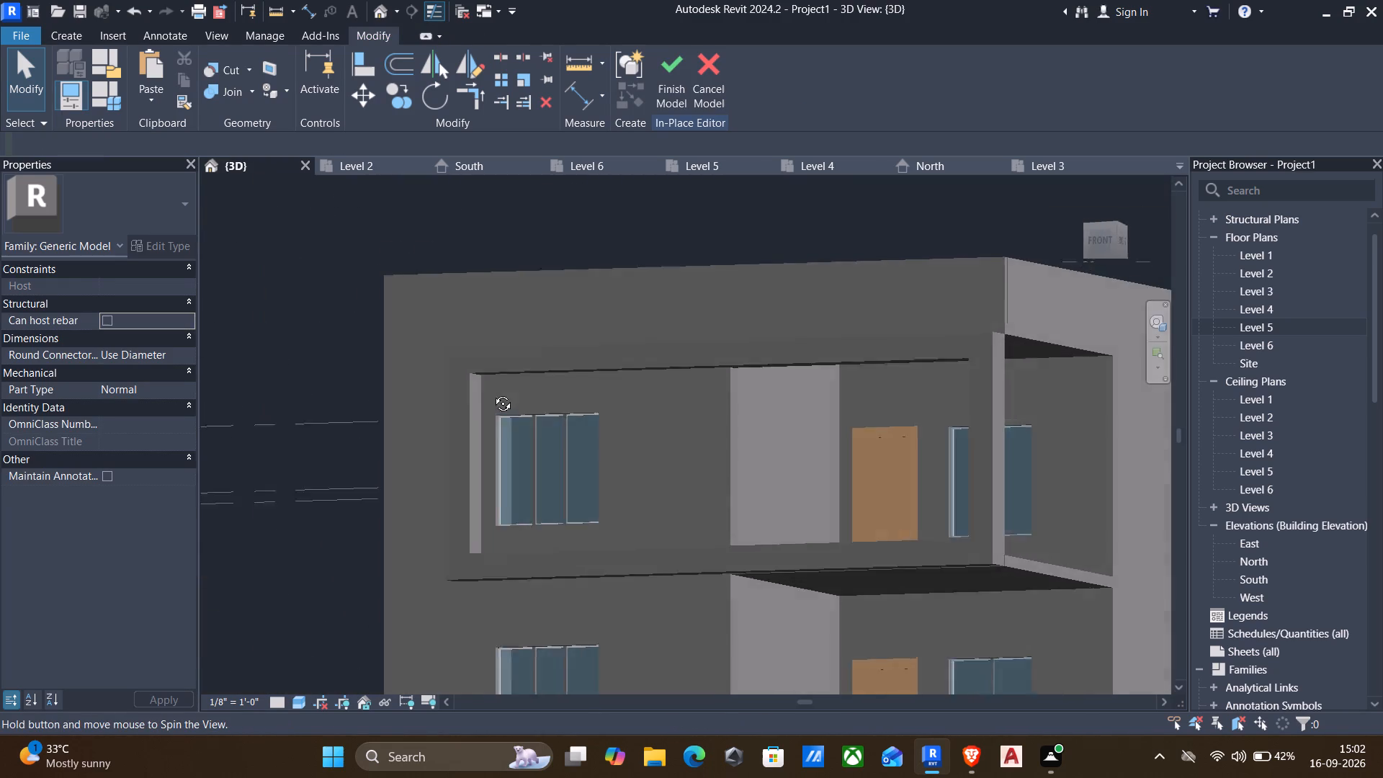
{"action": "middle_click_drag", "start_coordinate": [492, 393], "coordinate": [345, 454], "text": "shift"}
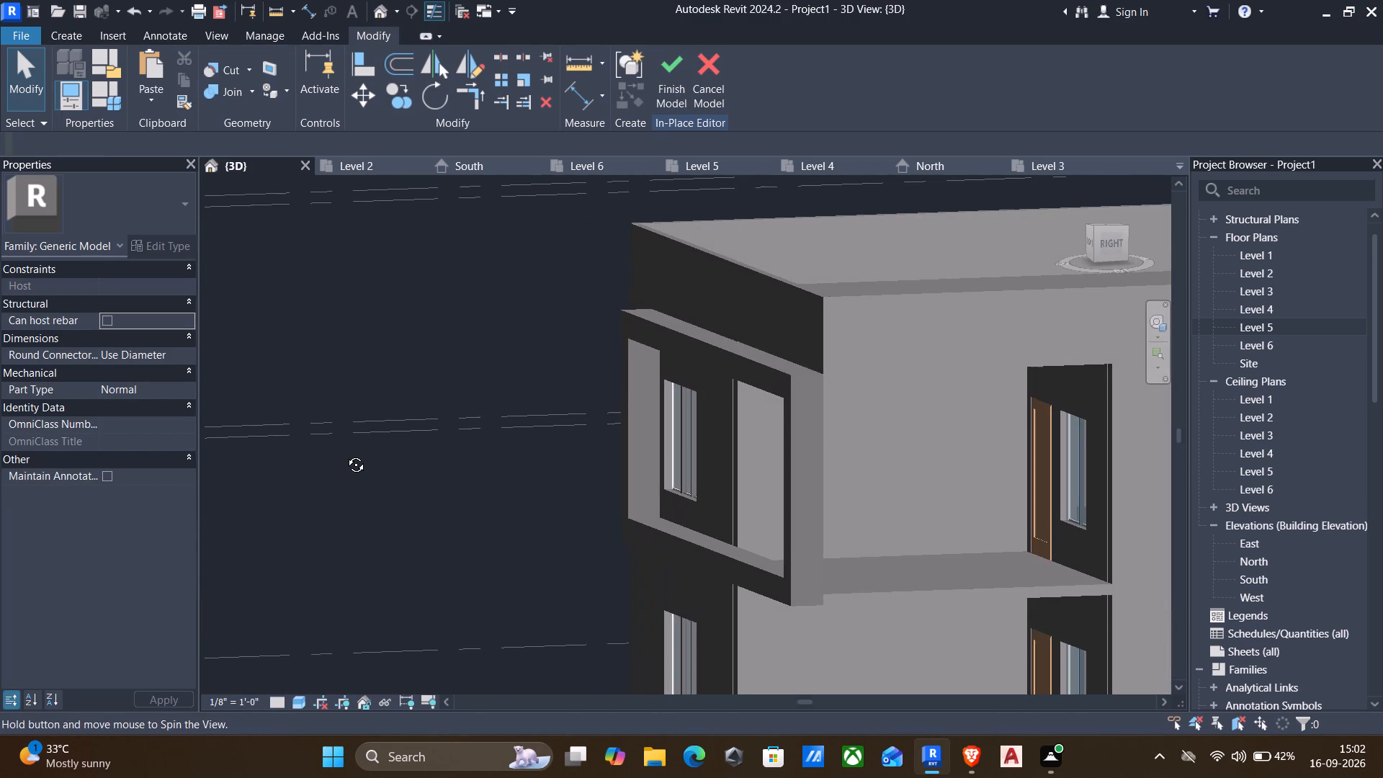
{"action": "middle_click_drag", "start_coordinate": [345, 454], "coordinate": [328, 391], "text": "shift"}
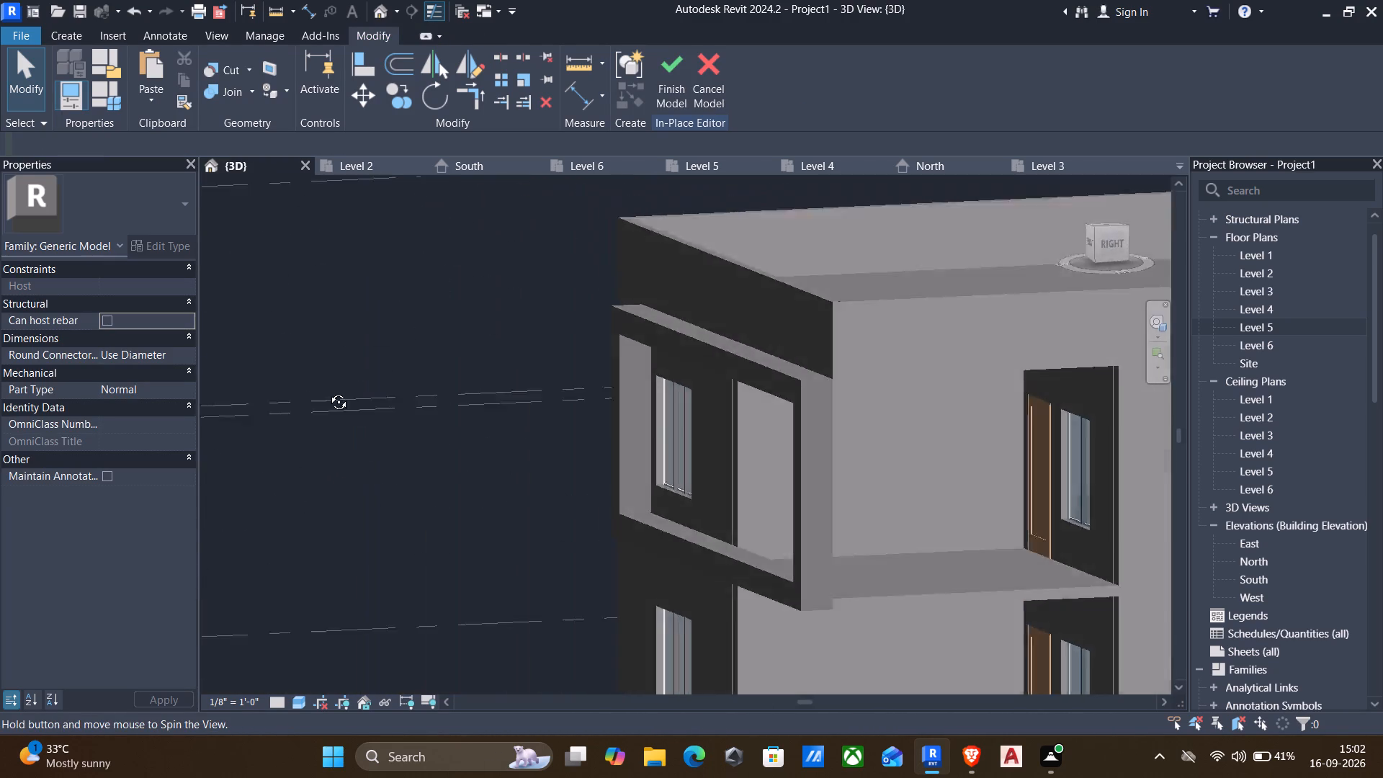
{"action": "middle_click_drag", "start_coordinate": [328, 391], "coordinate": [447, 576], "text": "shift"}
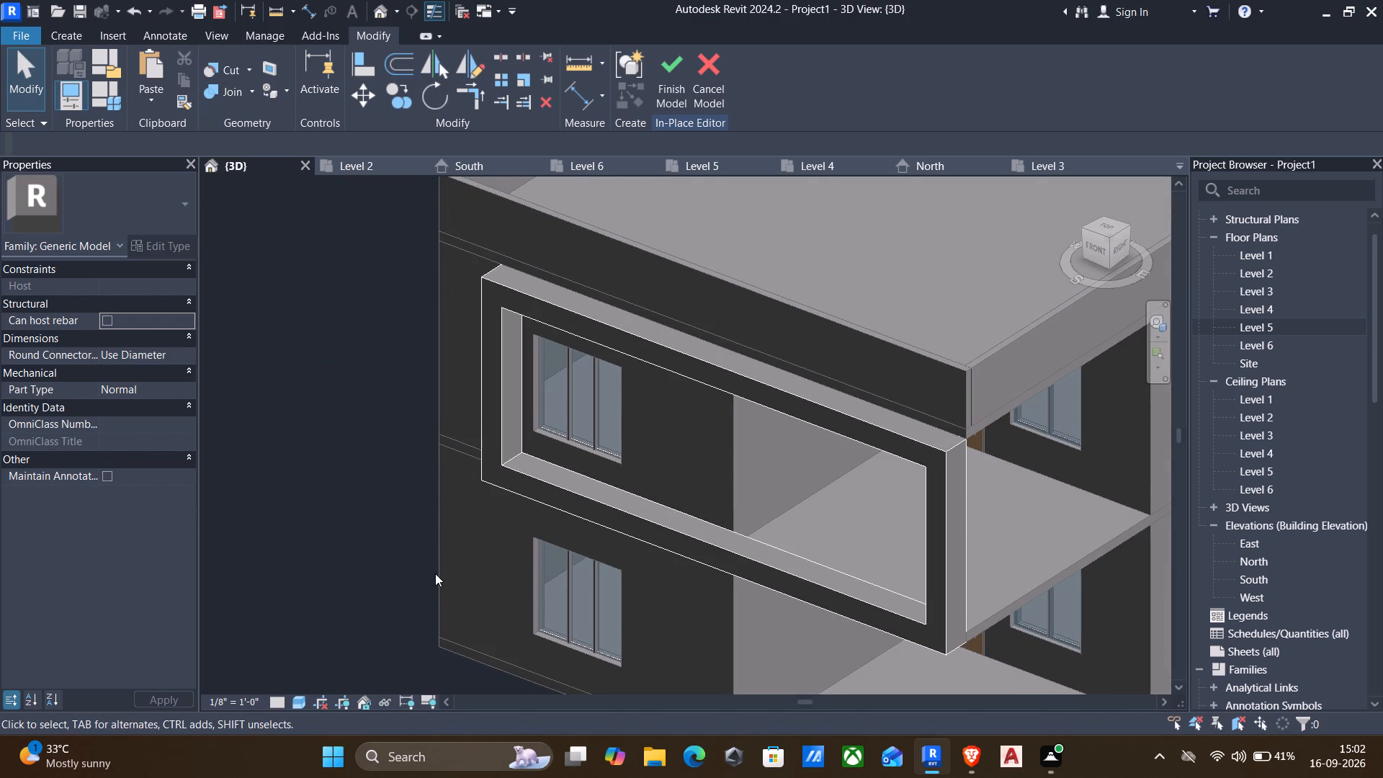
{"action": "scroll", "coordinate": [416, 569], "scroll_direction": "down", "scroll_amount": 1}
{"action": "middle_click_drag", "start_coordinate": [443, 560], "coordinate": [357, 401]}
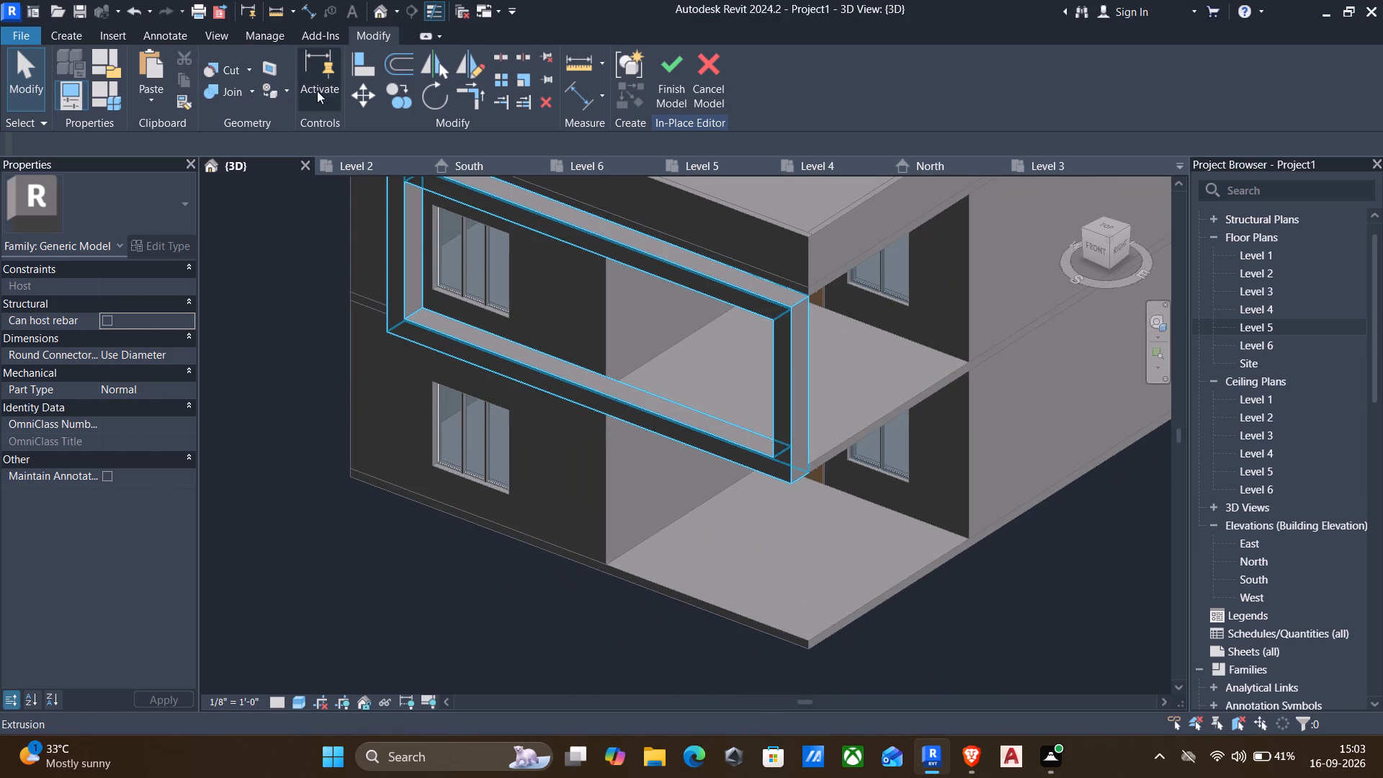
Start a new extrusion in the Level 1 floor plan, picking the 6" floor as its work plane.
{"action": "double_click", "coordinate": [1296, 257]}
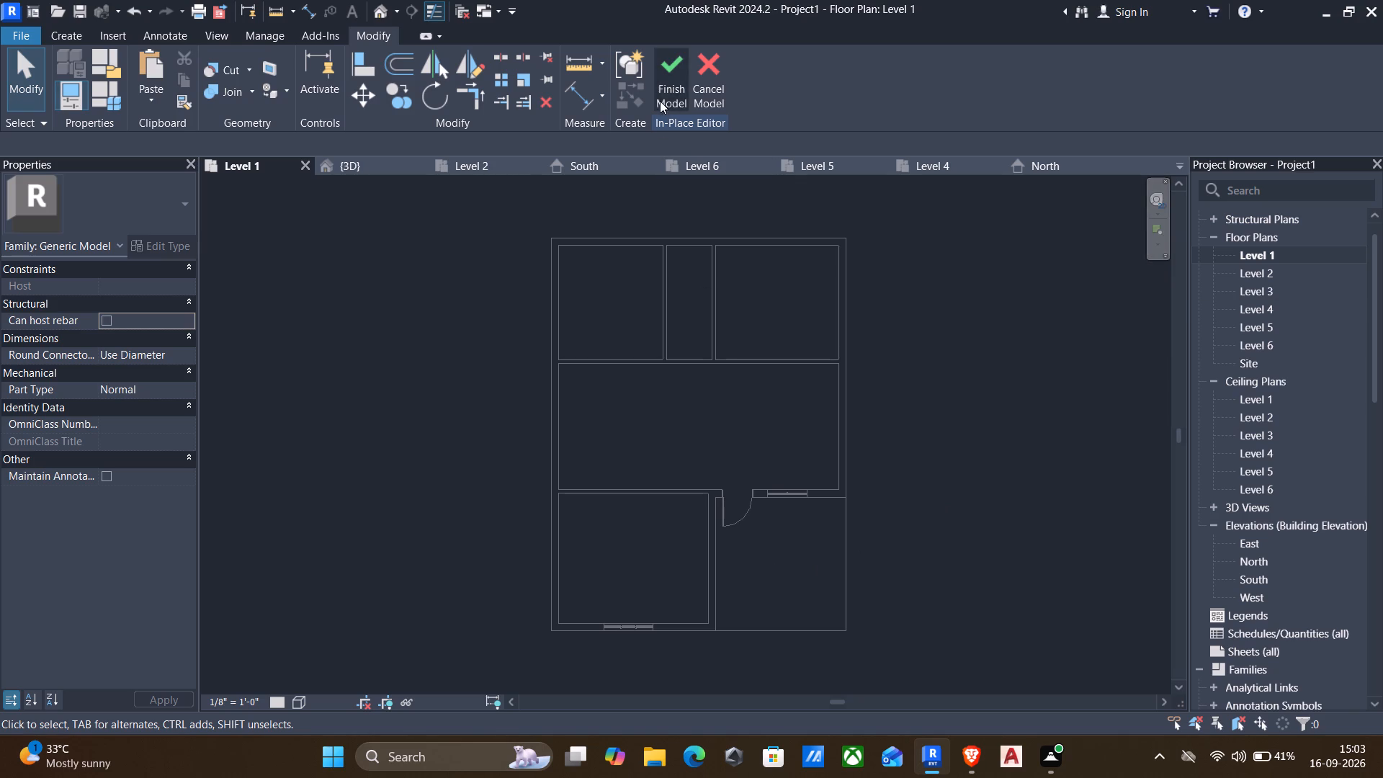
{"action": "left_click", "coordinate": [50, 34]}
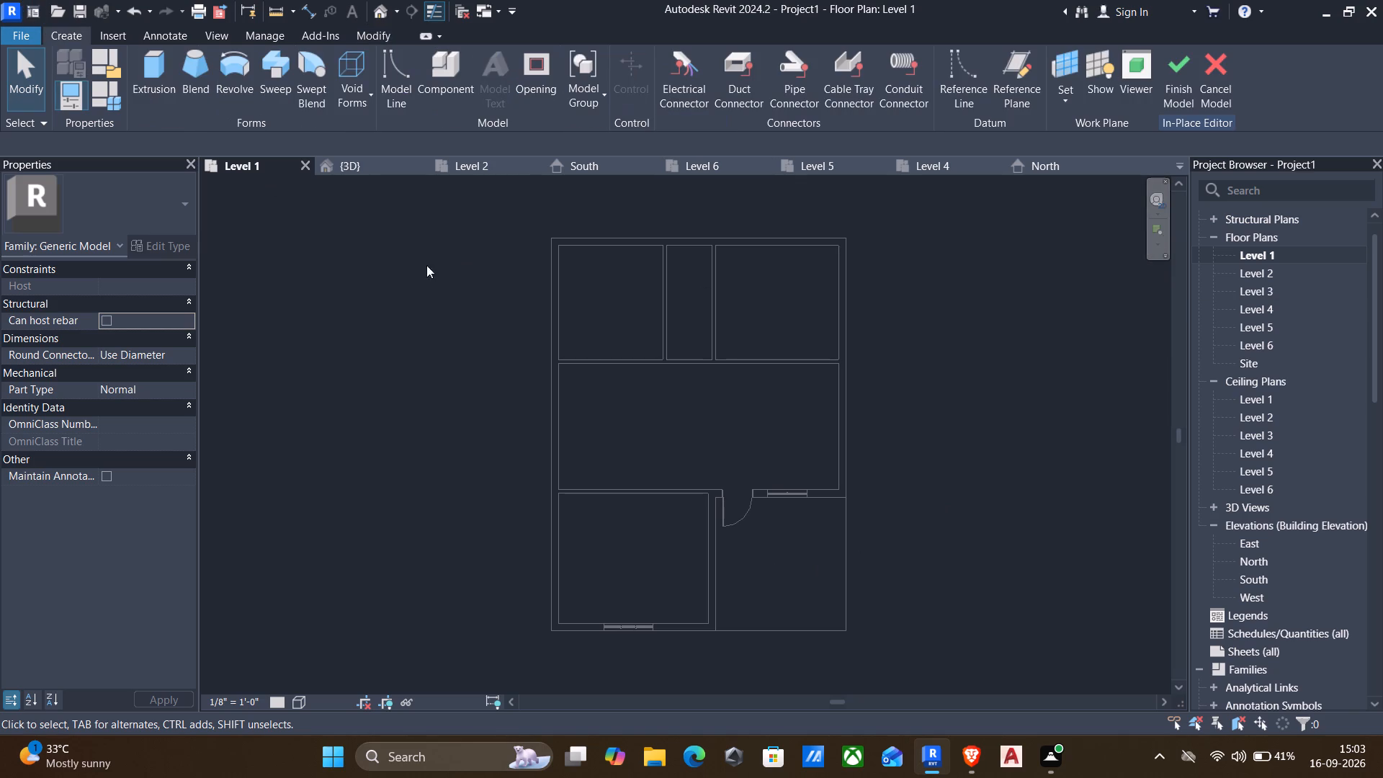
{"action": "left_click", "coordinate": [160, 66]}
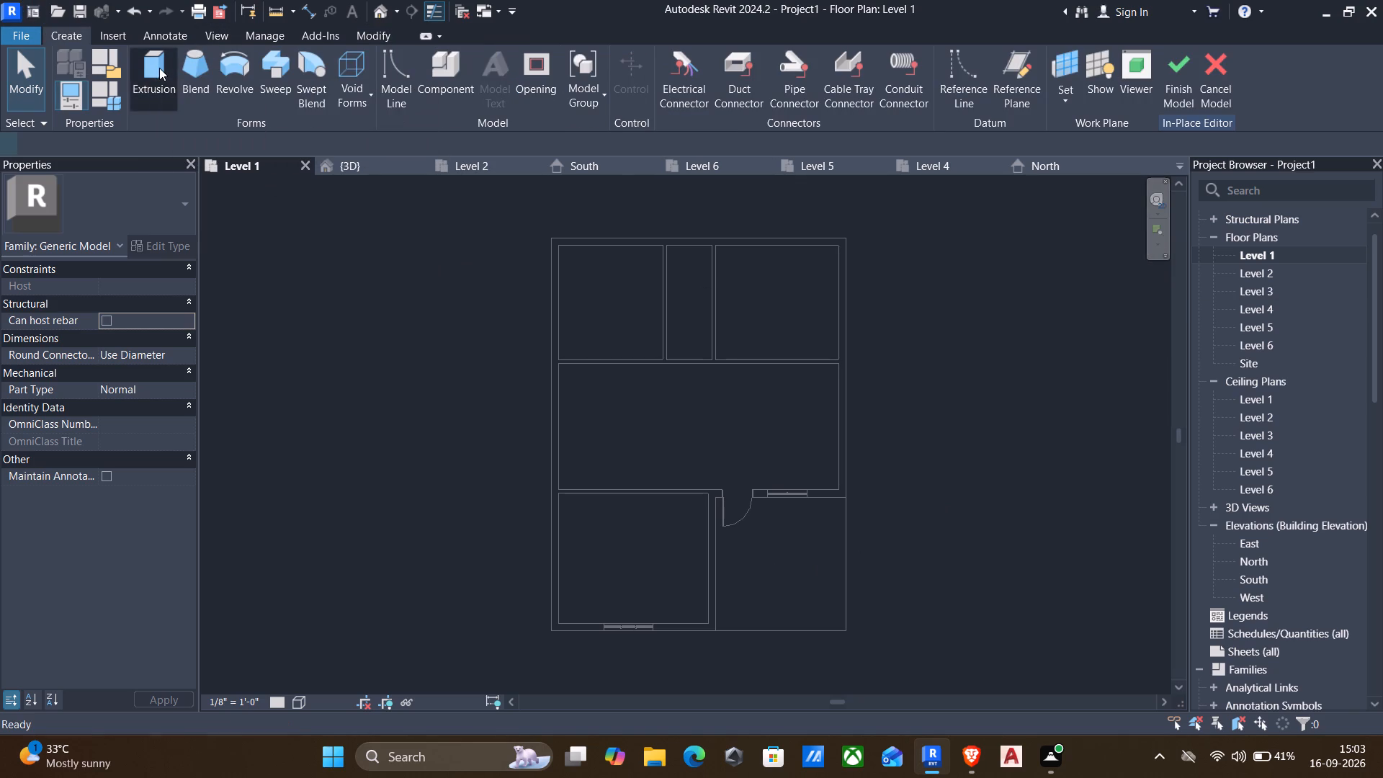
{"action": "left_click", "coordinate": [826, 104]}
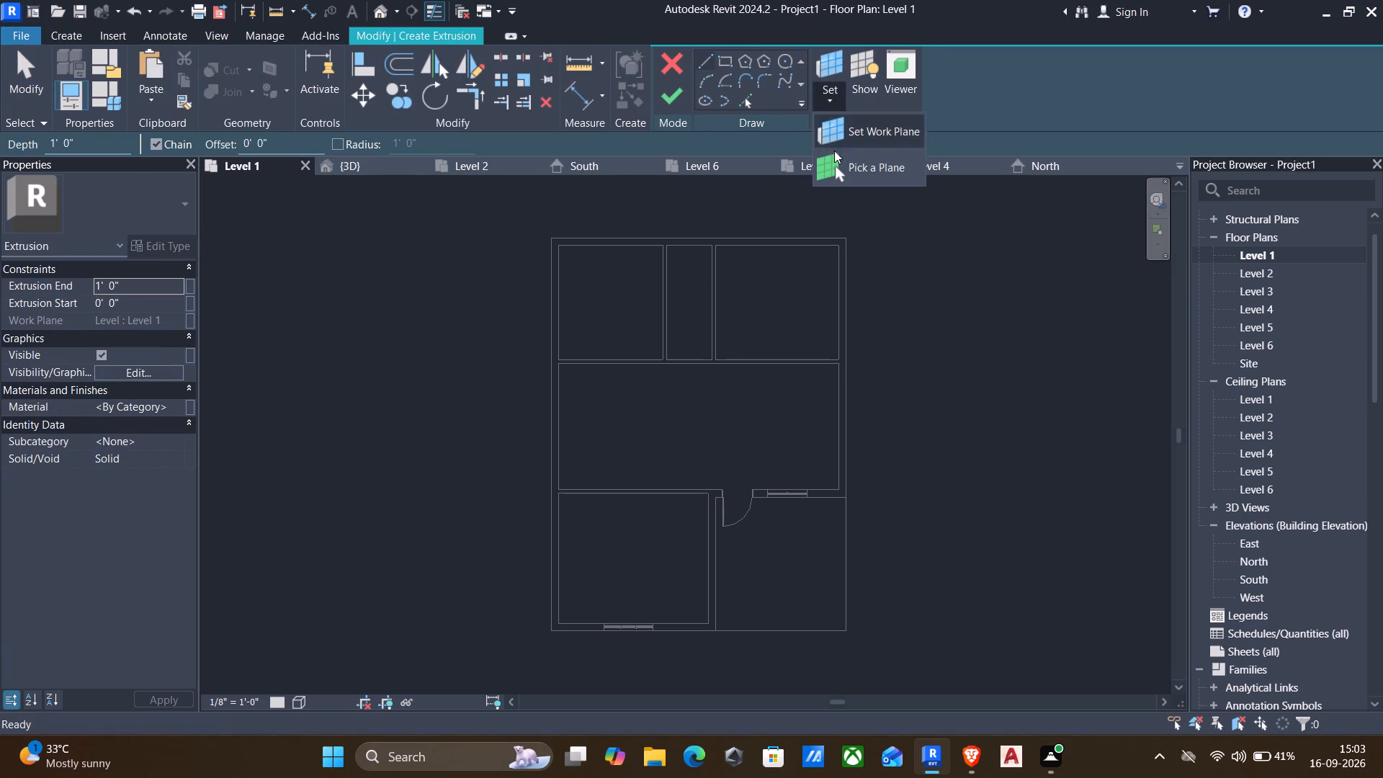
{"action": "left_click", "coordinate": [846, 167]}
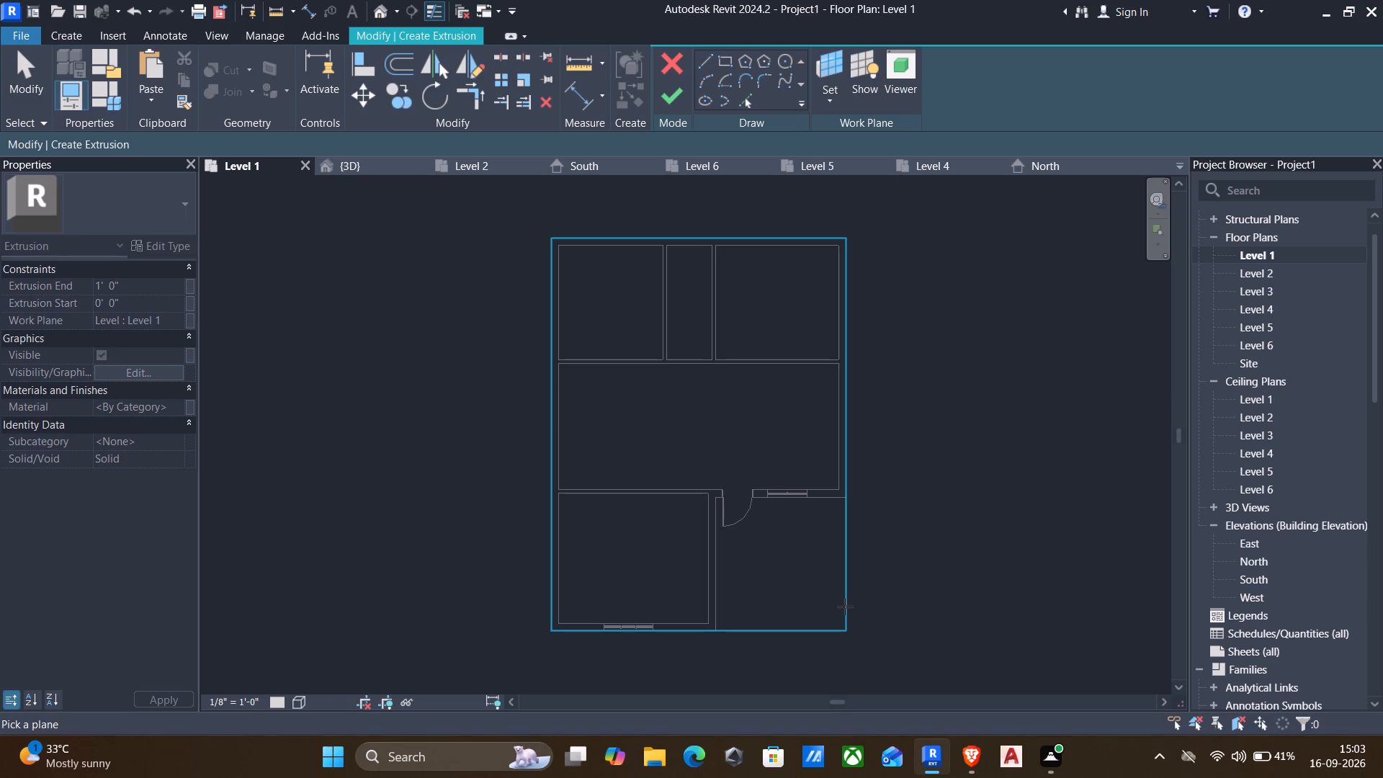
{"action": "left_click", "coordinate": [845, 607]}
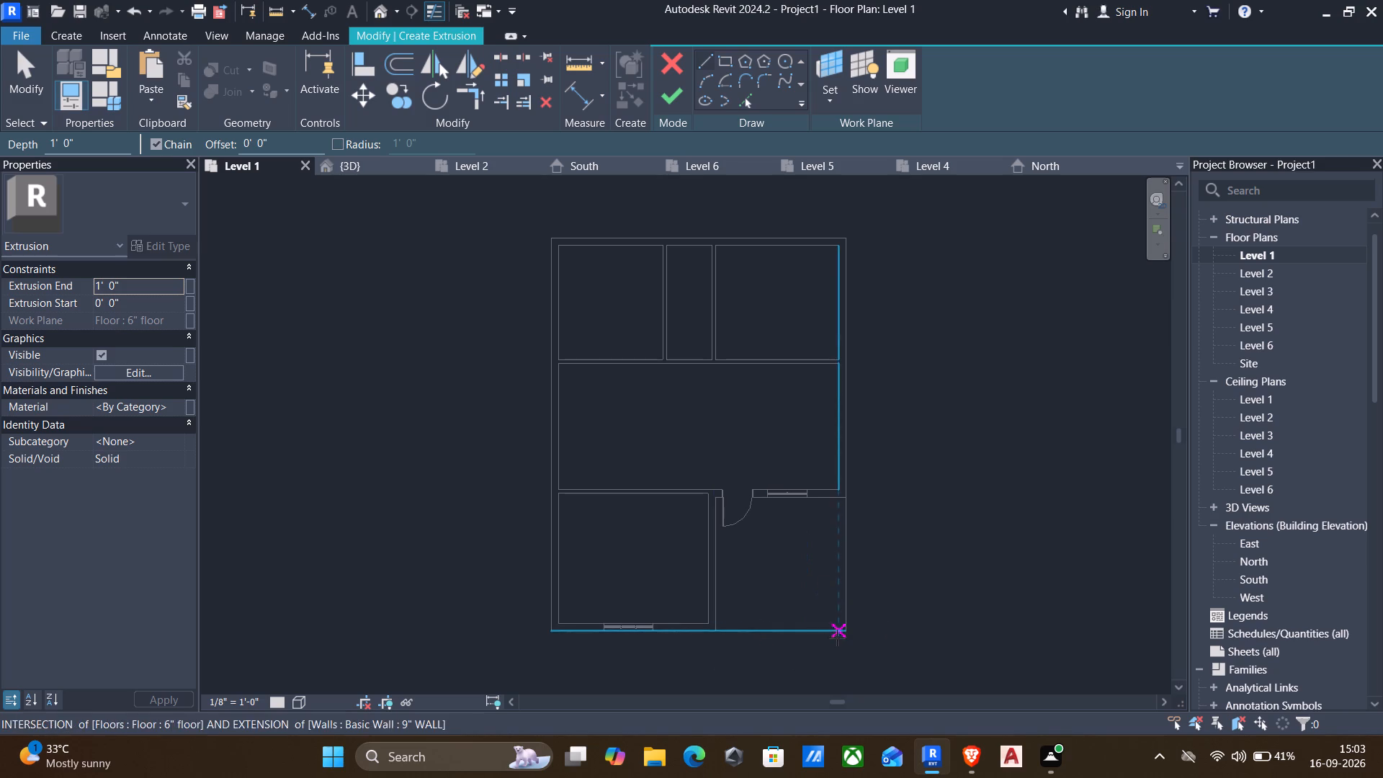
Sketch a rectangle about 2' 6" by 2' 0" inward from the outer front corner of the open porch floor.
{"action": "scroll", "coordinate": [841, 635], "scroll_direction": "up", "scroll_amount": 2}
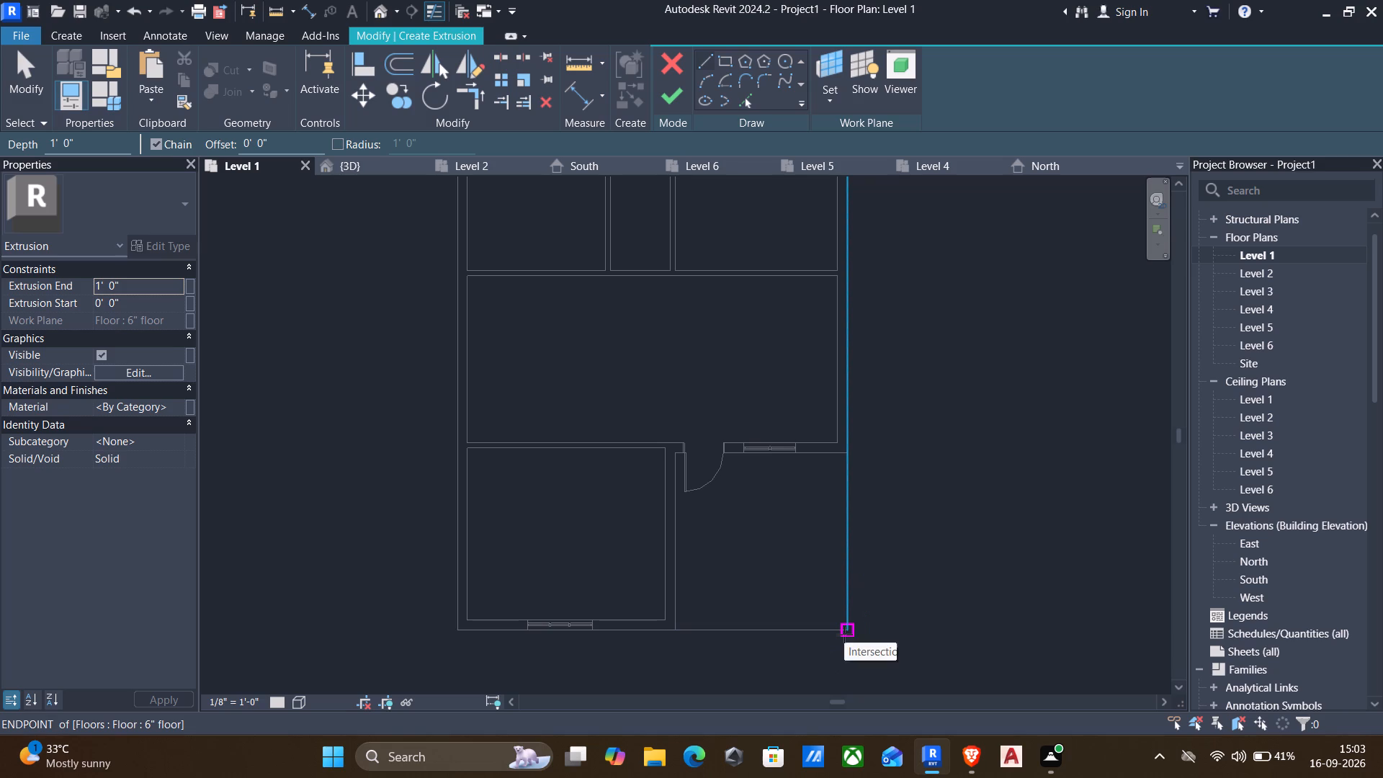
{"action": "left_click", "coordinate": [847, 628]}
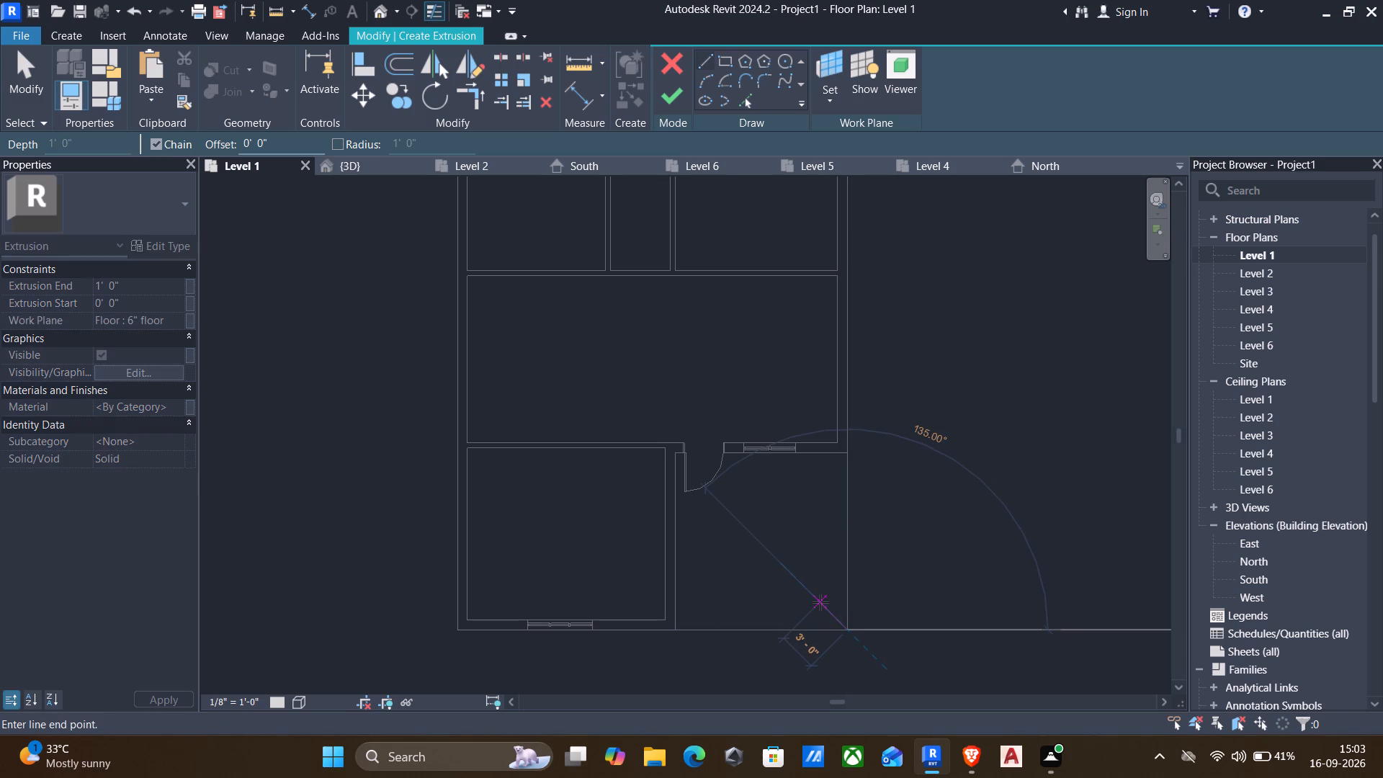
{"action": "key", "text": "Escape"}
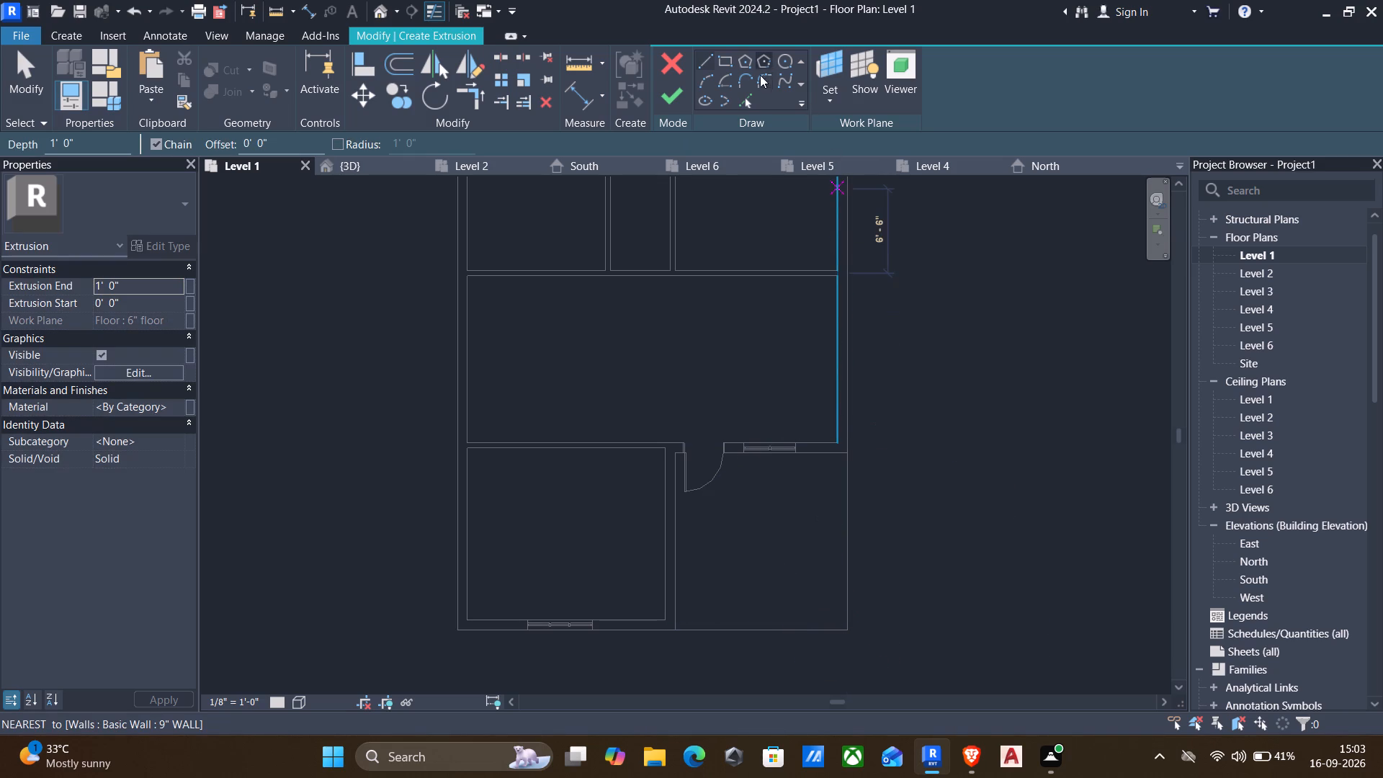
{"action": "left_click", "coordinate": [720, 66]}
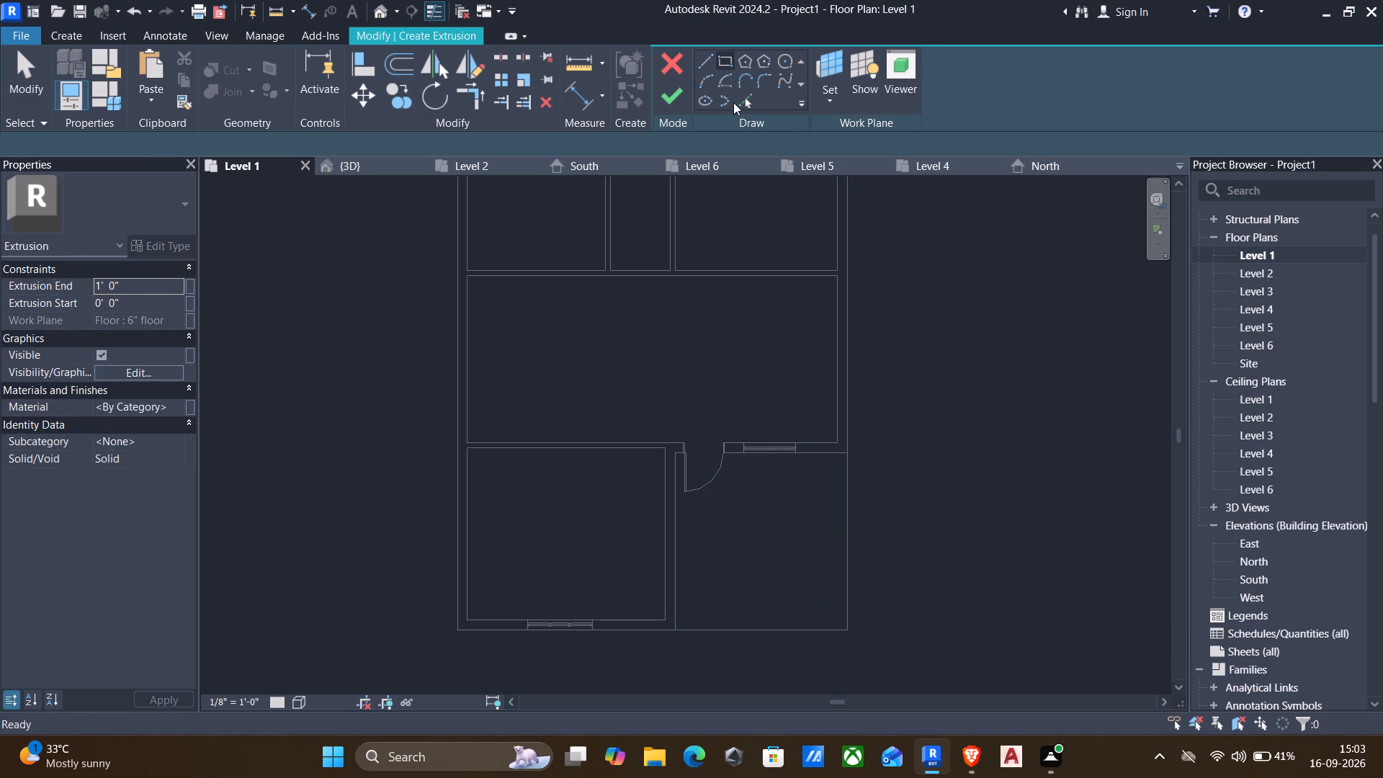
{"action": "left_click", "coordinate": [846, 630]}
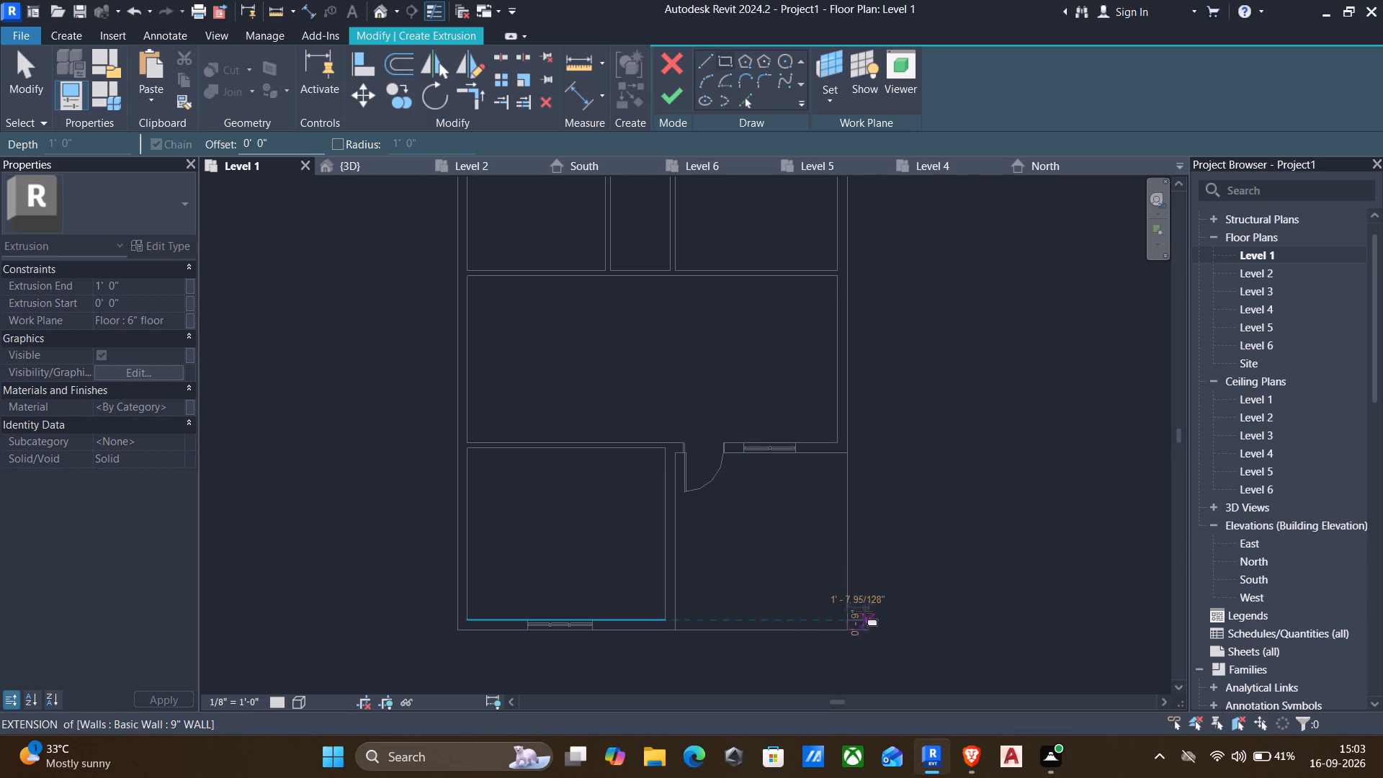
{"action": "left_click", "coordinate": [814, 606]}
{"action": "key", "text": "Escape"}
{"action": "key", "text": "Escape"}
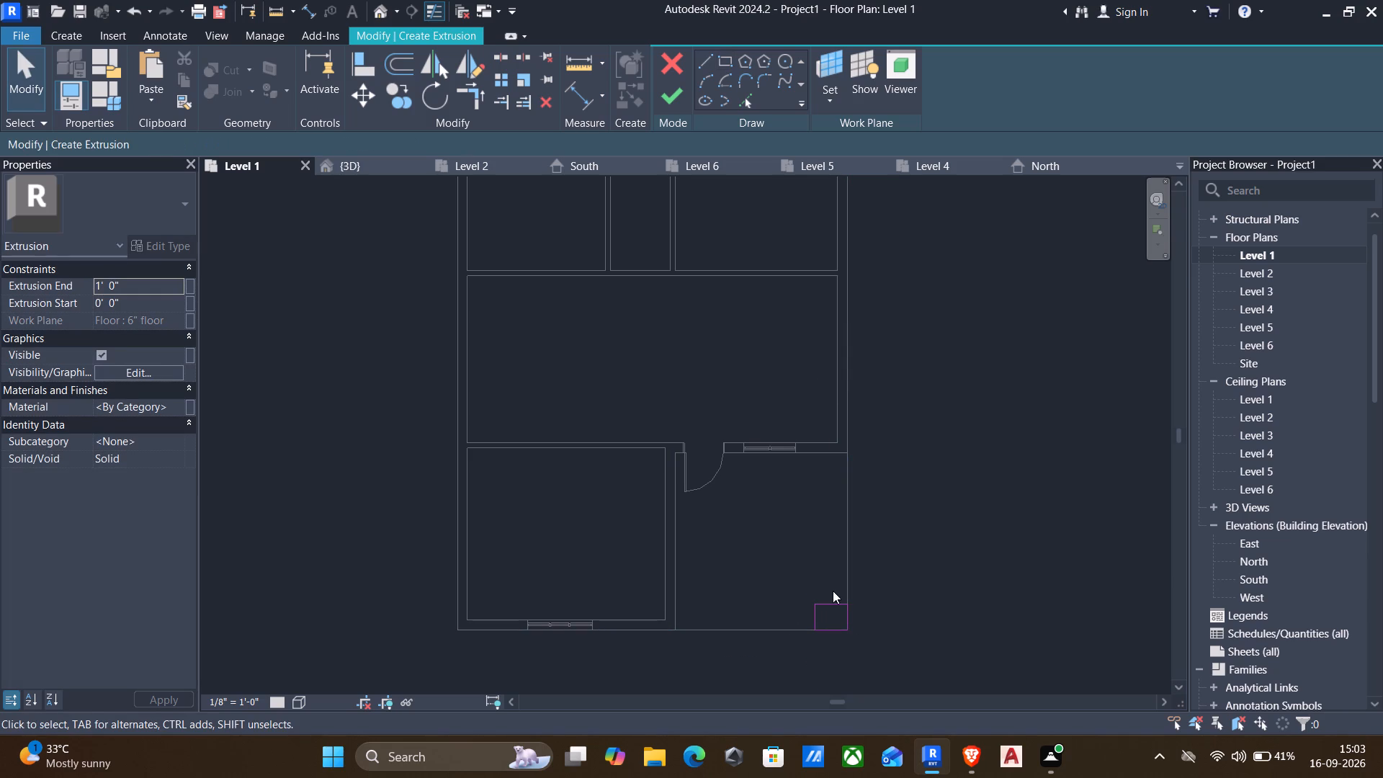
Set the front-to-back depth of the sketched rectangle at the porch corner to 1' by moving its inner edge.
{"action": "left_click", "coordinate": [825, 602]}
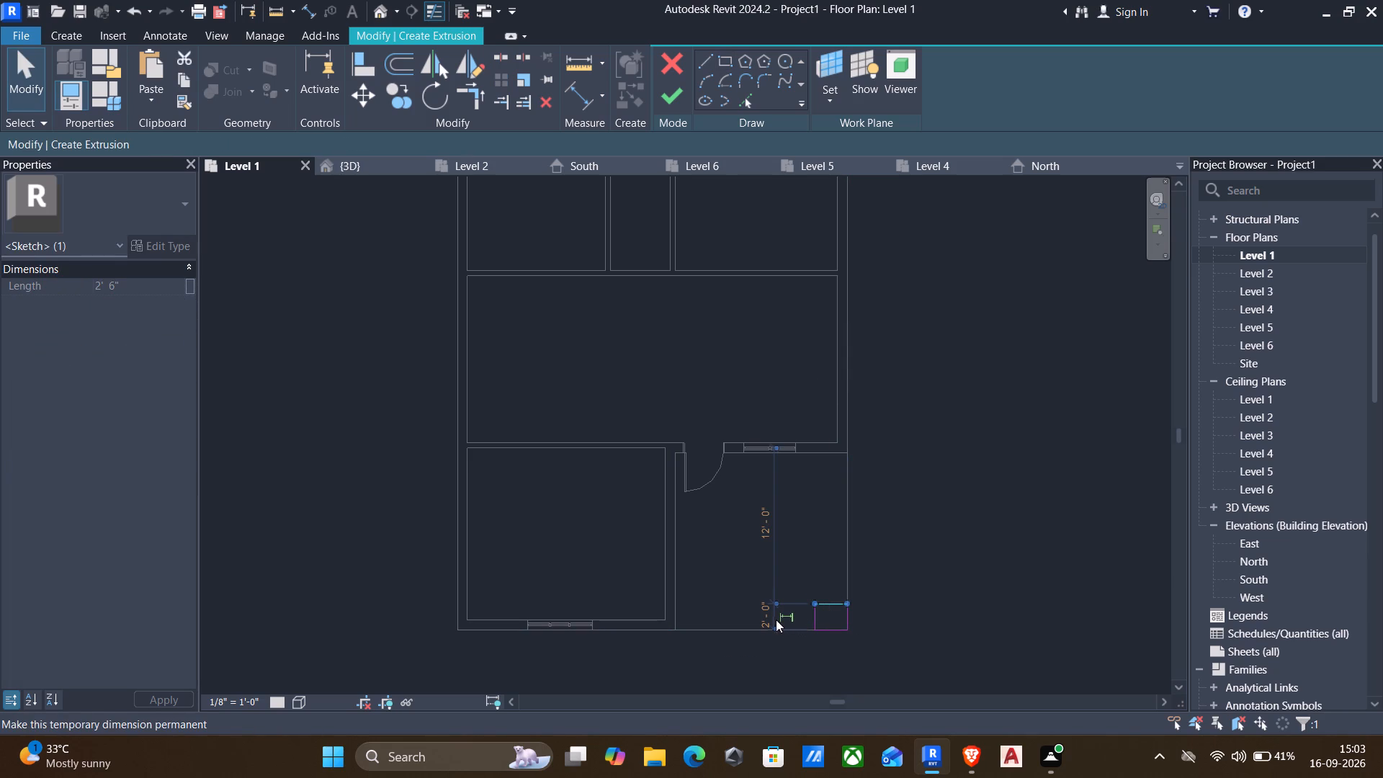
{"action": "left_click", "coordinate": [766, 616]}
{"action": "type", "text": "1'"}
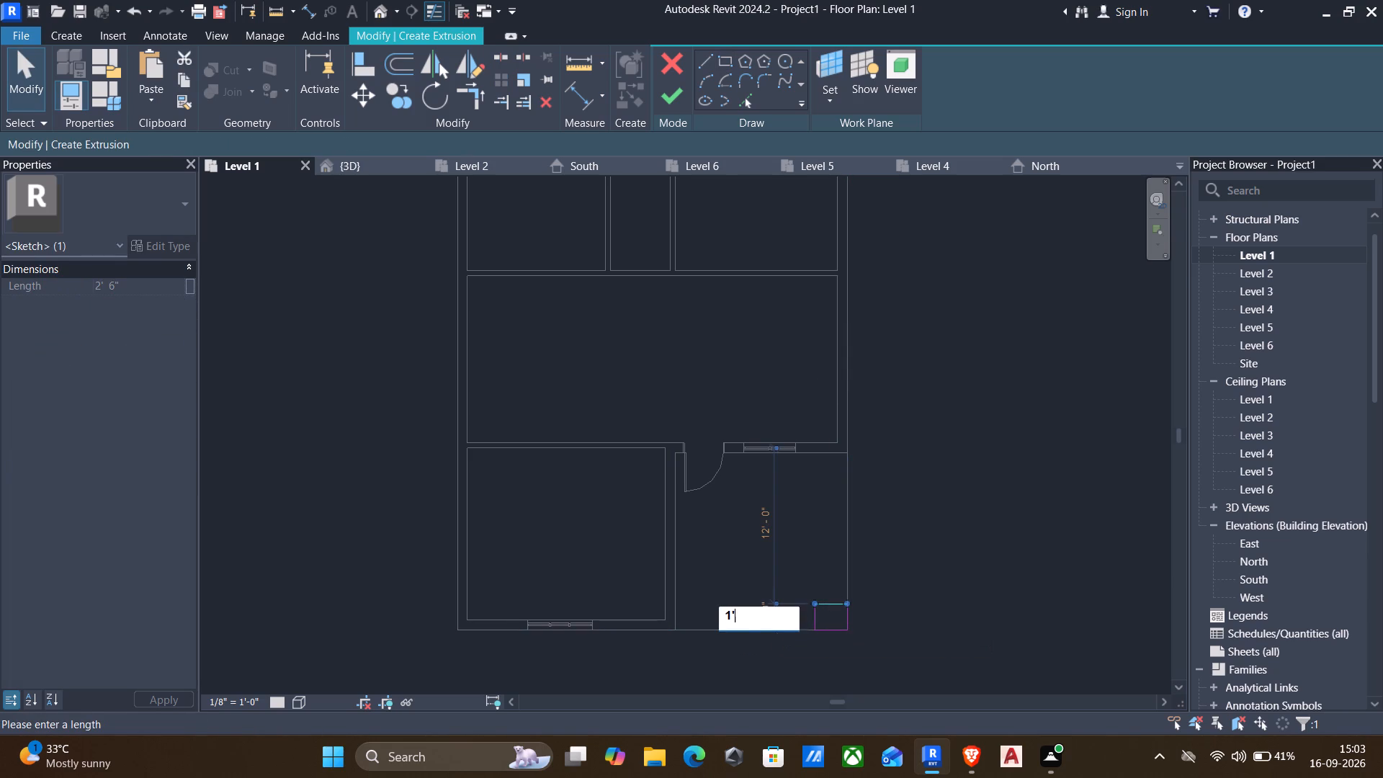
{"action": "key", "text": "Return"}
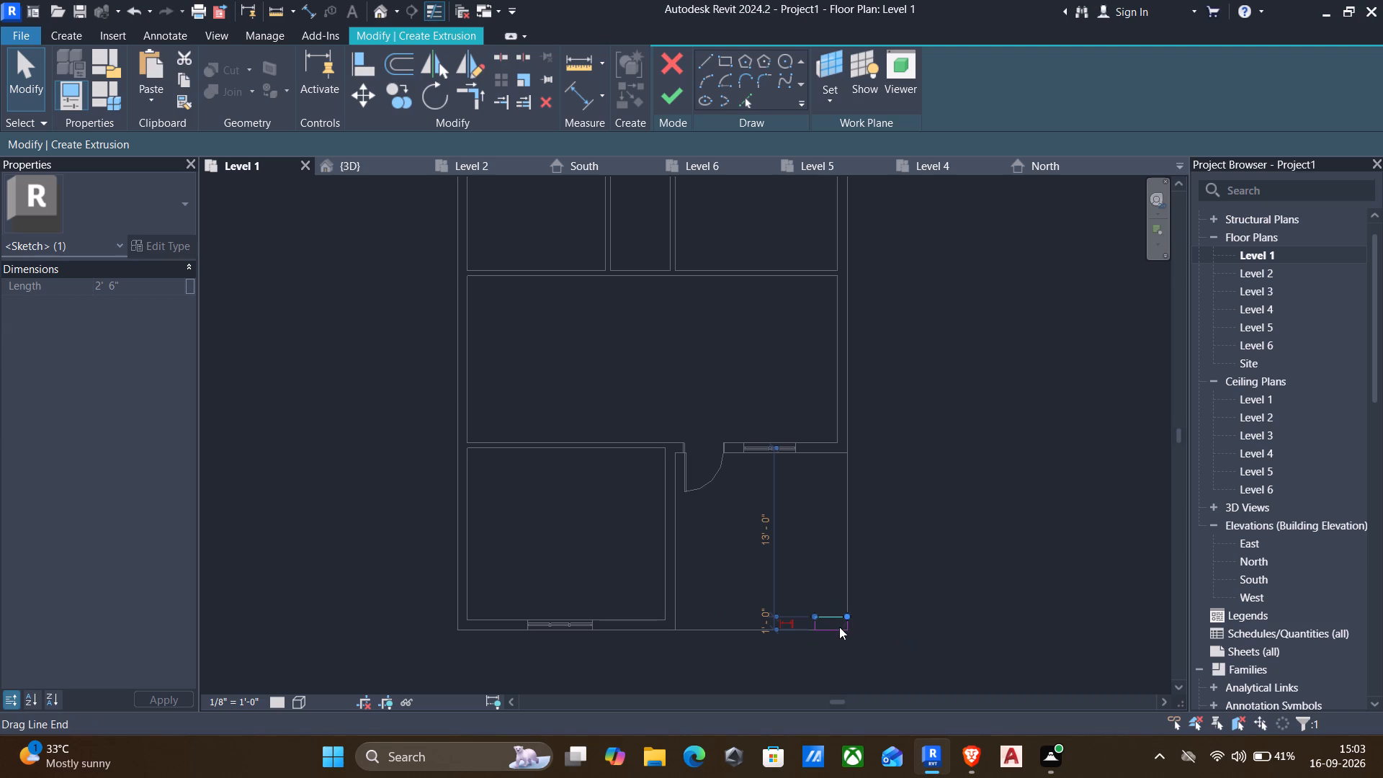
{"action": "left_click", "coordinate": [839, 627]}
{"action": "key", "text": "ctrl+z"}
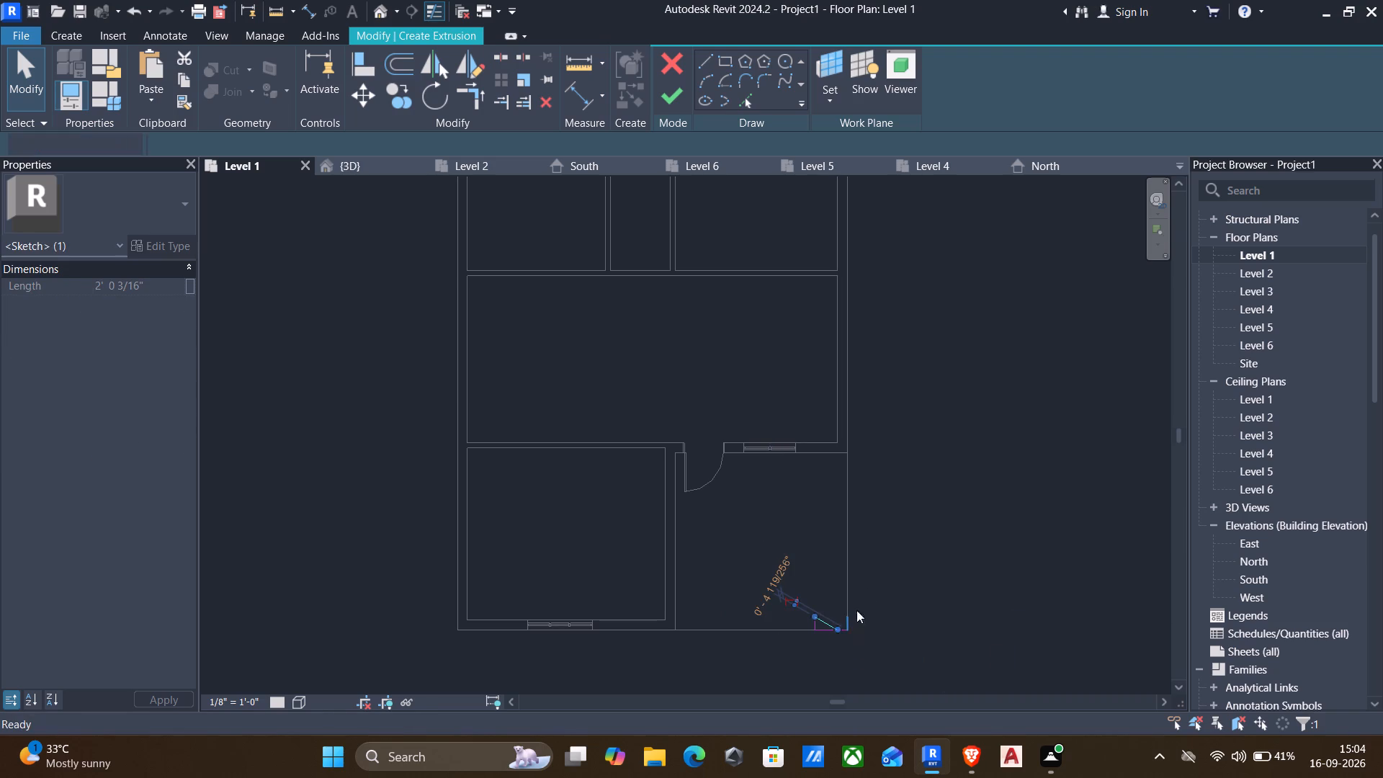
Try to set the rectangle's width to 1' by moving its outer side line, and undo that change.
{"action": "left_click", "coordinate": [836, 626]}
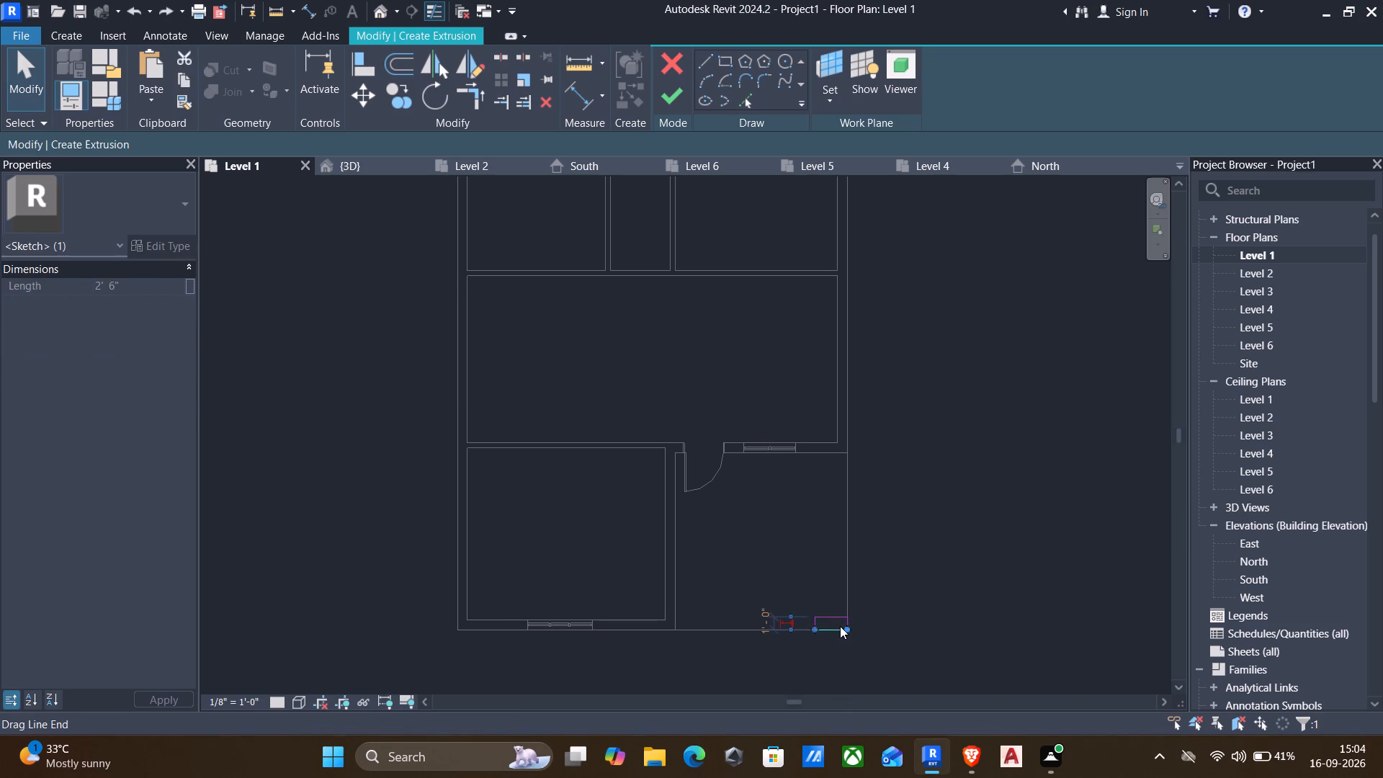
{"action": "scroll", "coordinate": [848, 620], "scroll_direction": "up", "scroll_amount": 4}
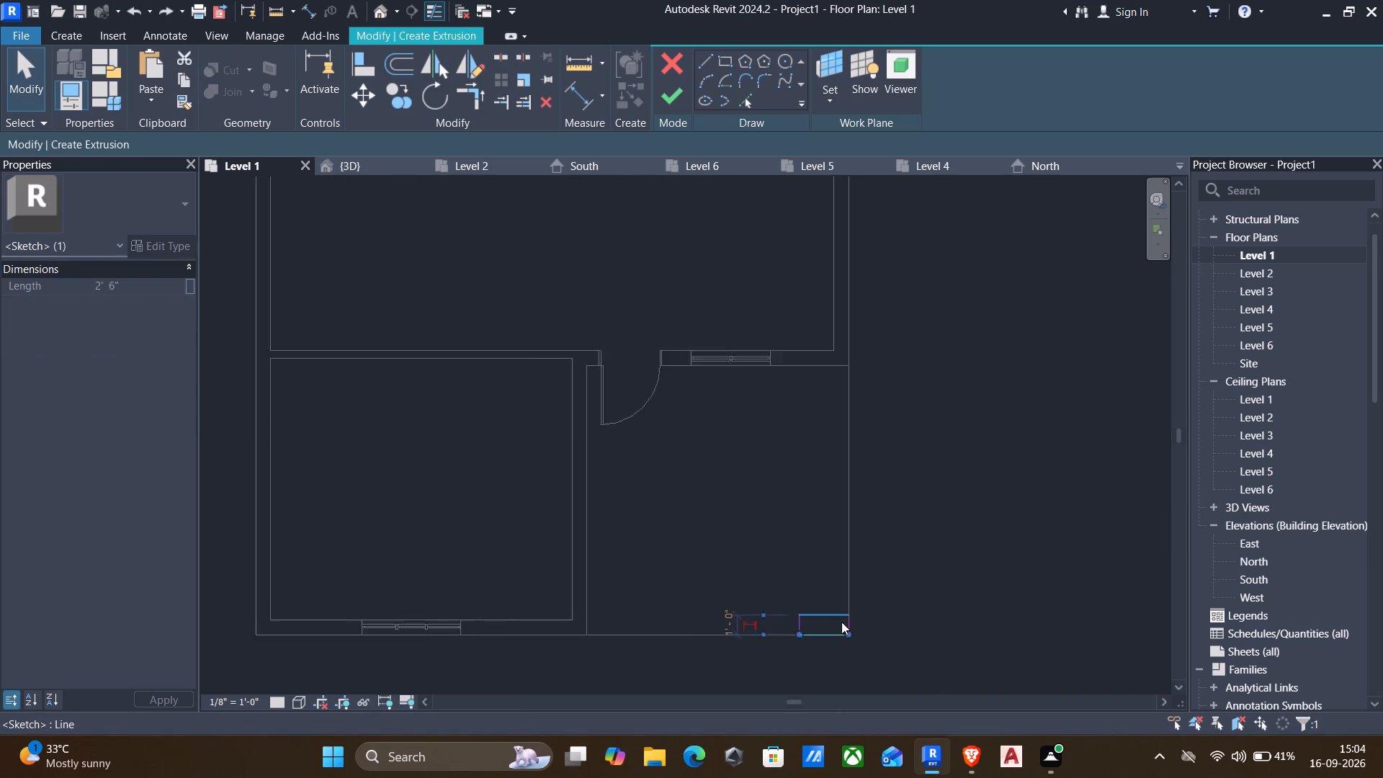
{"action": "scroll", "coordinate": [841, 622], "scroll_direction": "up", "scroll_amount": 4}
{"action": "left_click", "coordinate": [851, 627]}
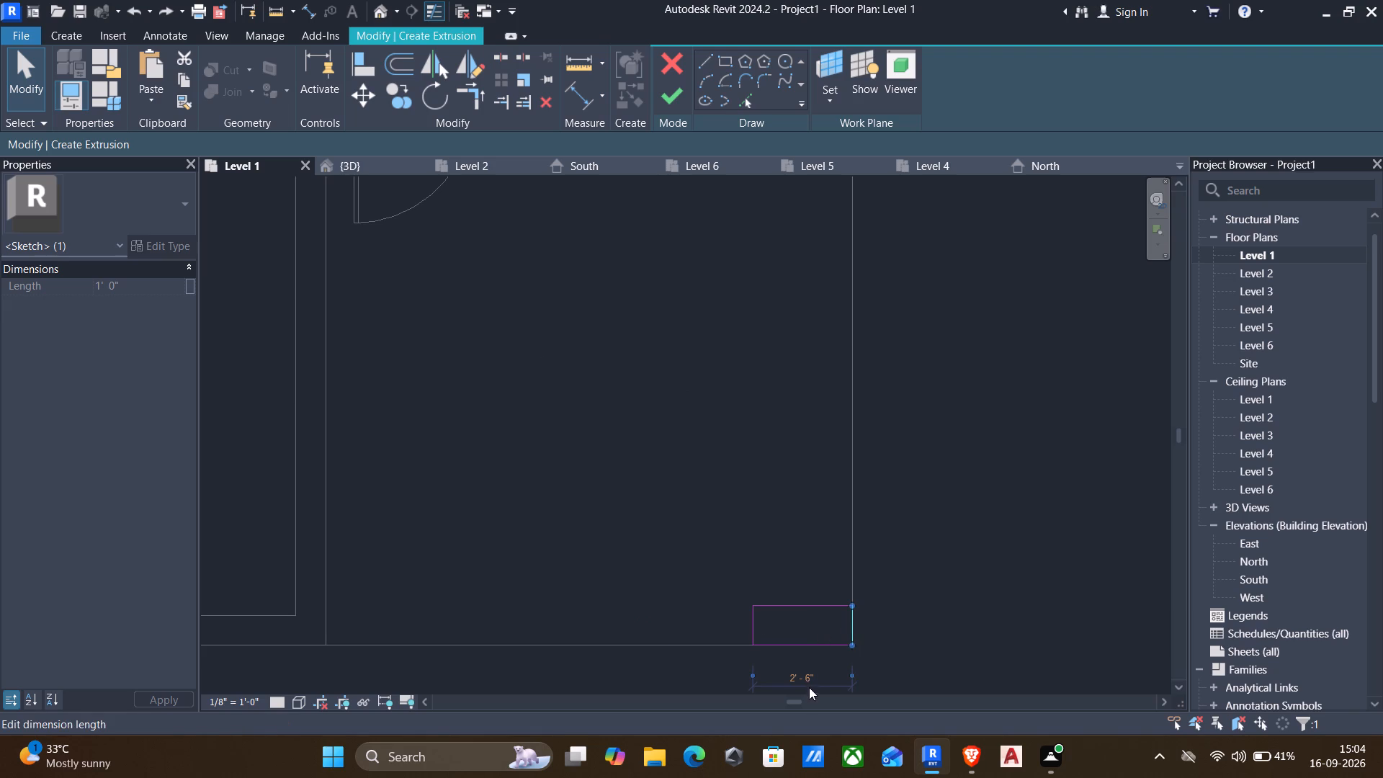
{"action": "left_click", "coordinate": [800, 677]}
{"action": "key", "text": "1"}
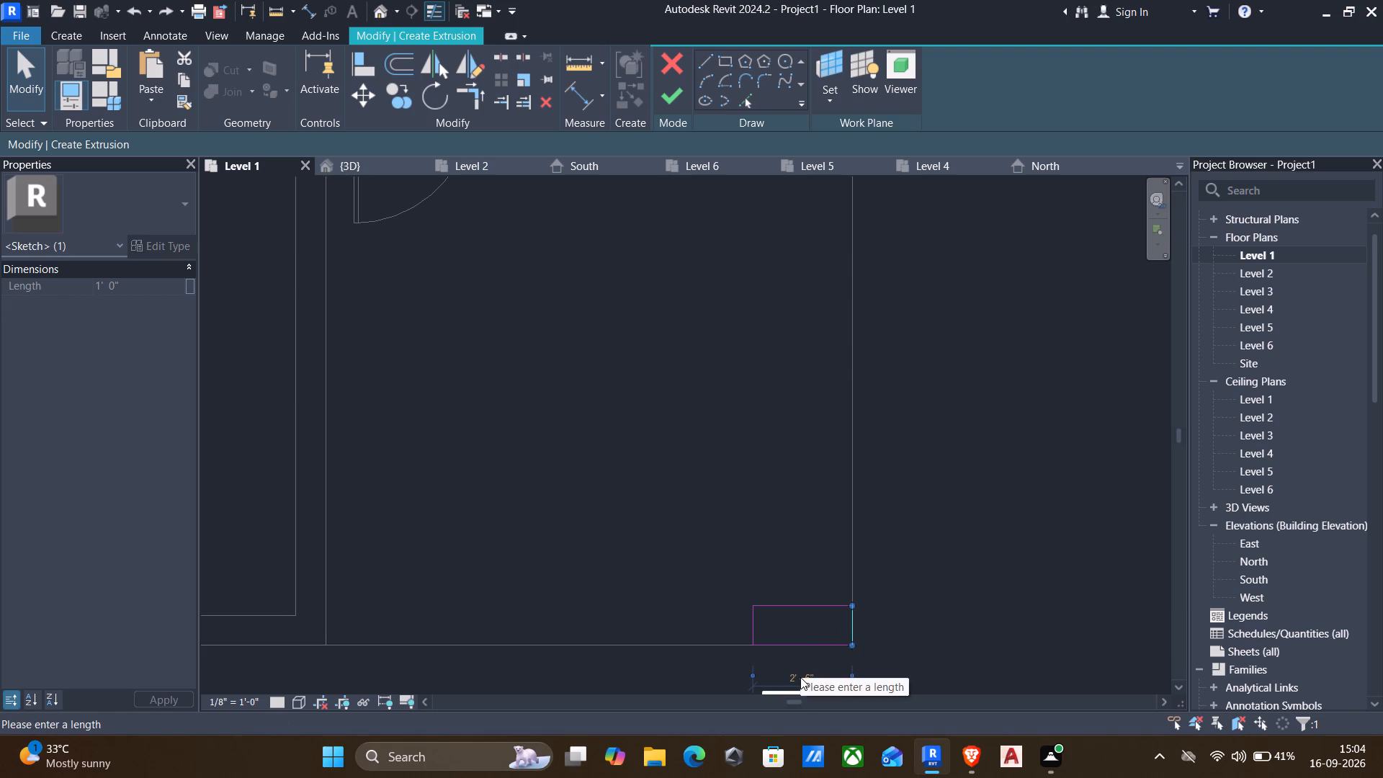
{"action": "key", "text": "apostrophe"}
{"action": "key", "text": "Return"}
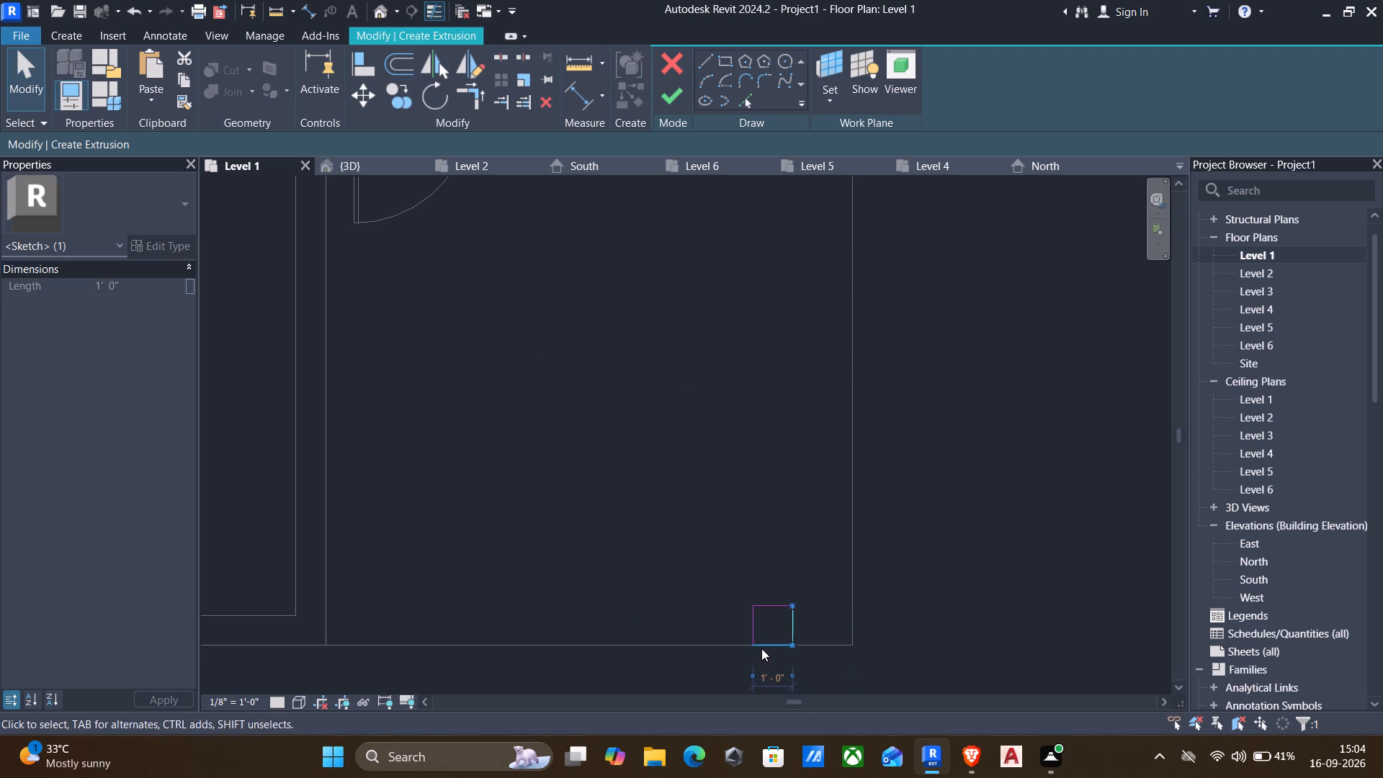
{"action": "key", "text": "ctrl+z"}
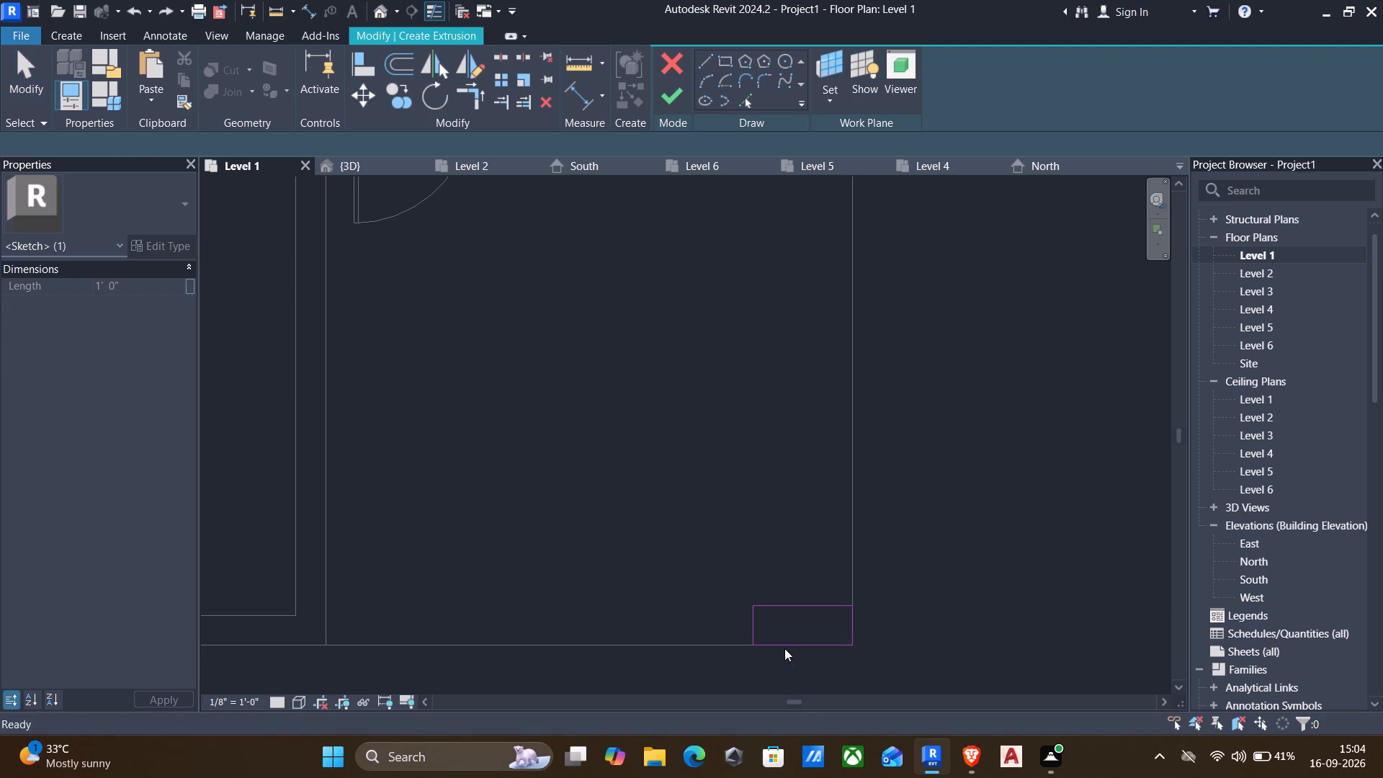
Set the rectangle's width to 1' by moving its inner side line, and finish the extrusion sketch.
{"action": "left_click", "coordinate": [756, 631]}
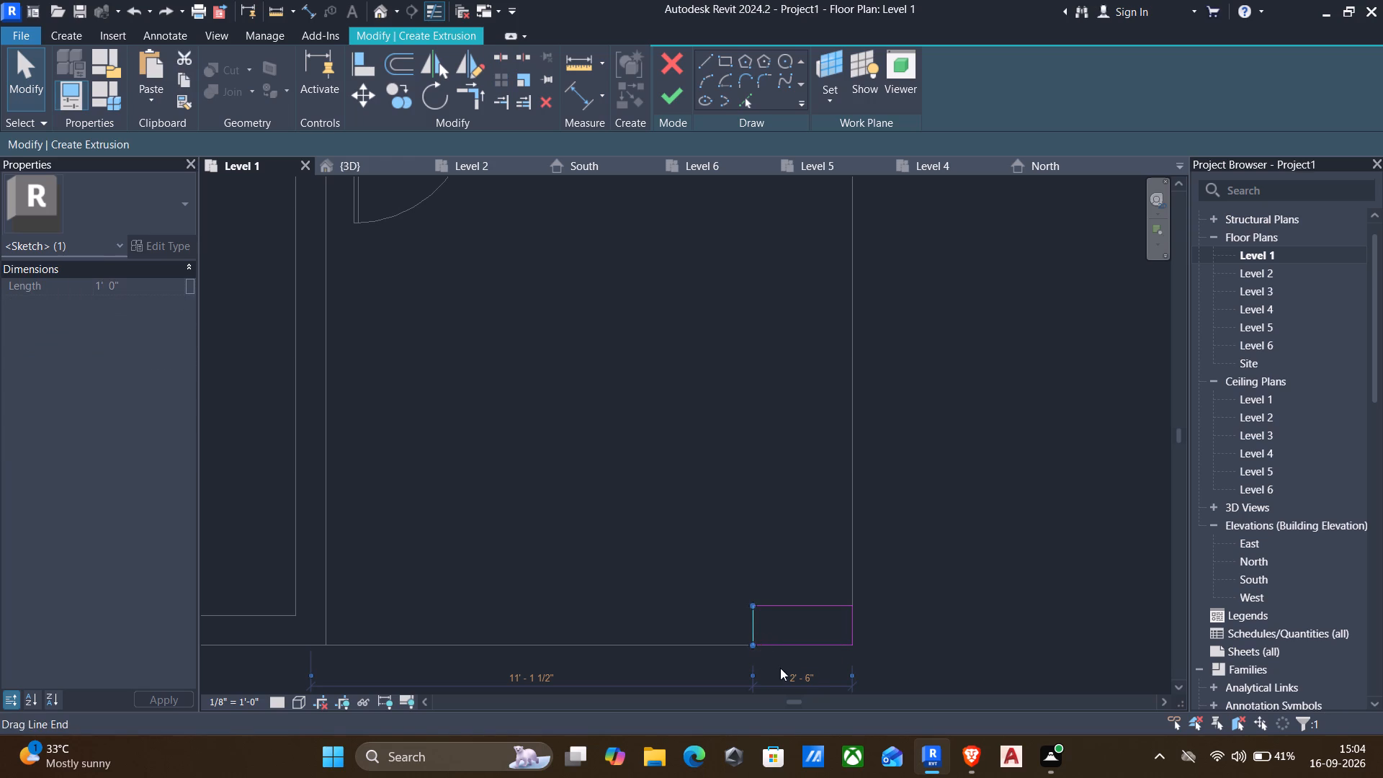
{"action": "left_click", "coordinate": [794, 676]}
{"action": "type", "text": "1'"}
{"action": "key", "text": "Return"}
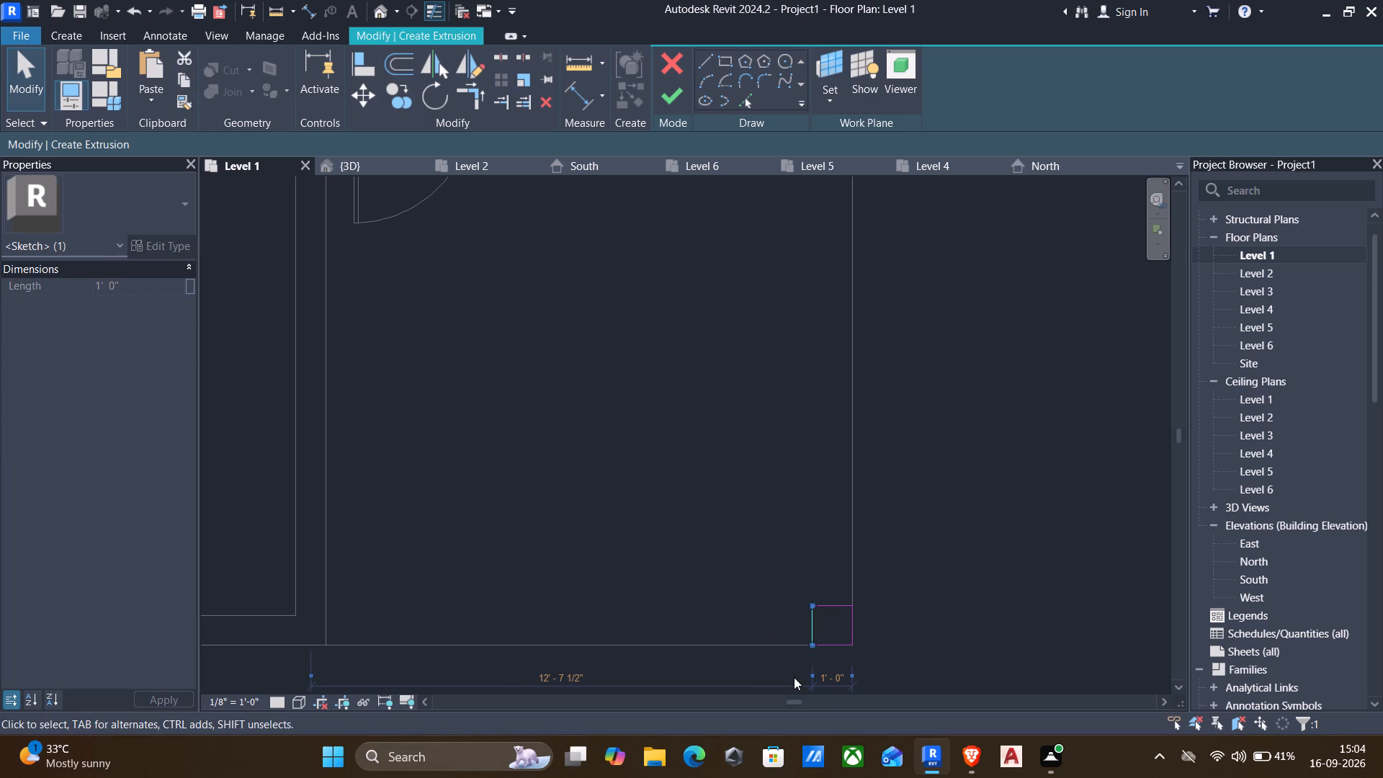
{"action": "key", "text": "Escape"}
{"action": "left_click", "coordinate": [671, 106]}
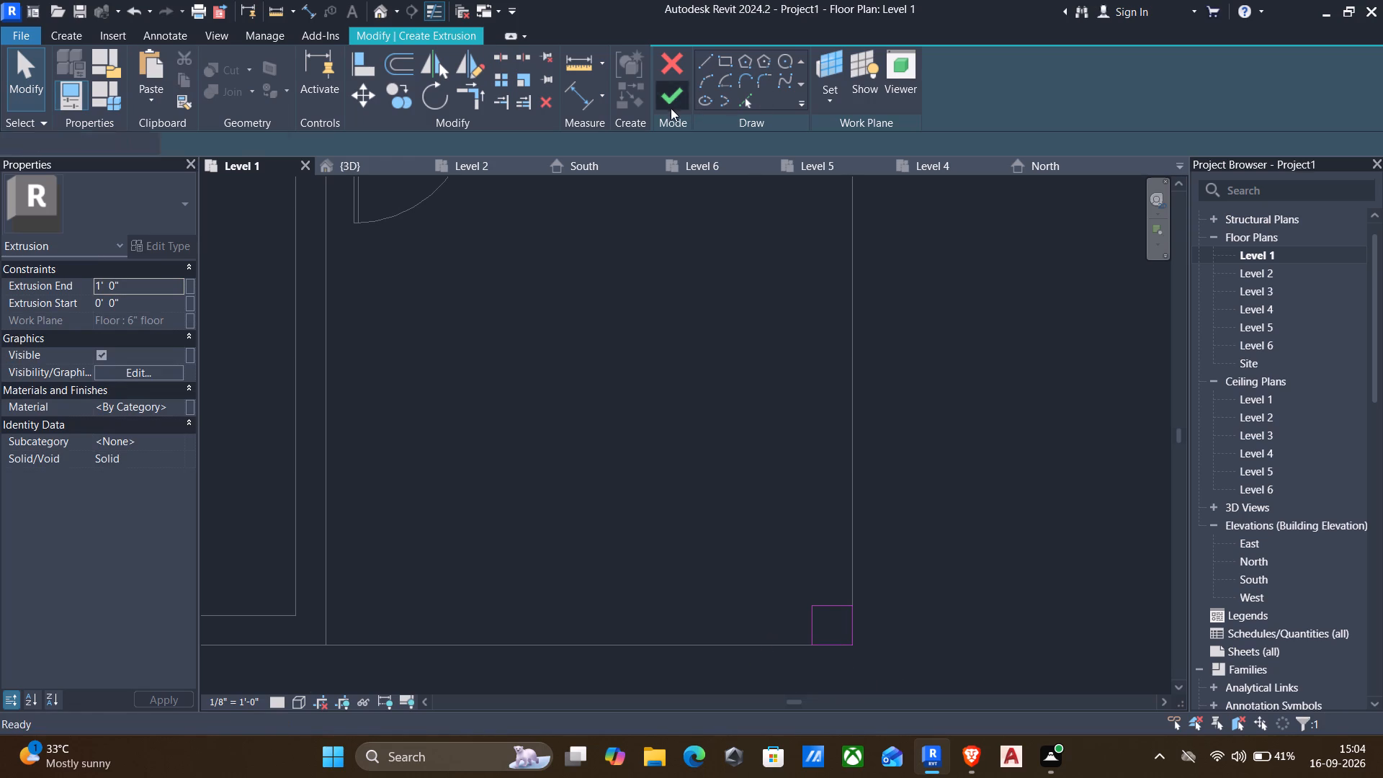
In the 3D view, align the top face of the porch corner extrusion with the underside of the upper 6" floor.
{"action": "scroll", "coordinate": [676, 270], "scroll_direction": "down", "scroll_amount": 1}
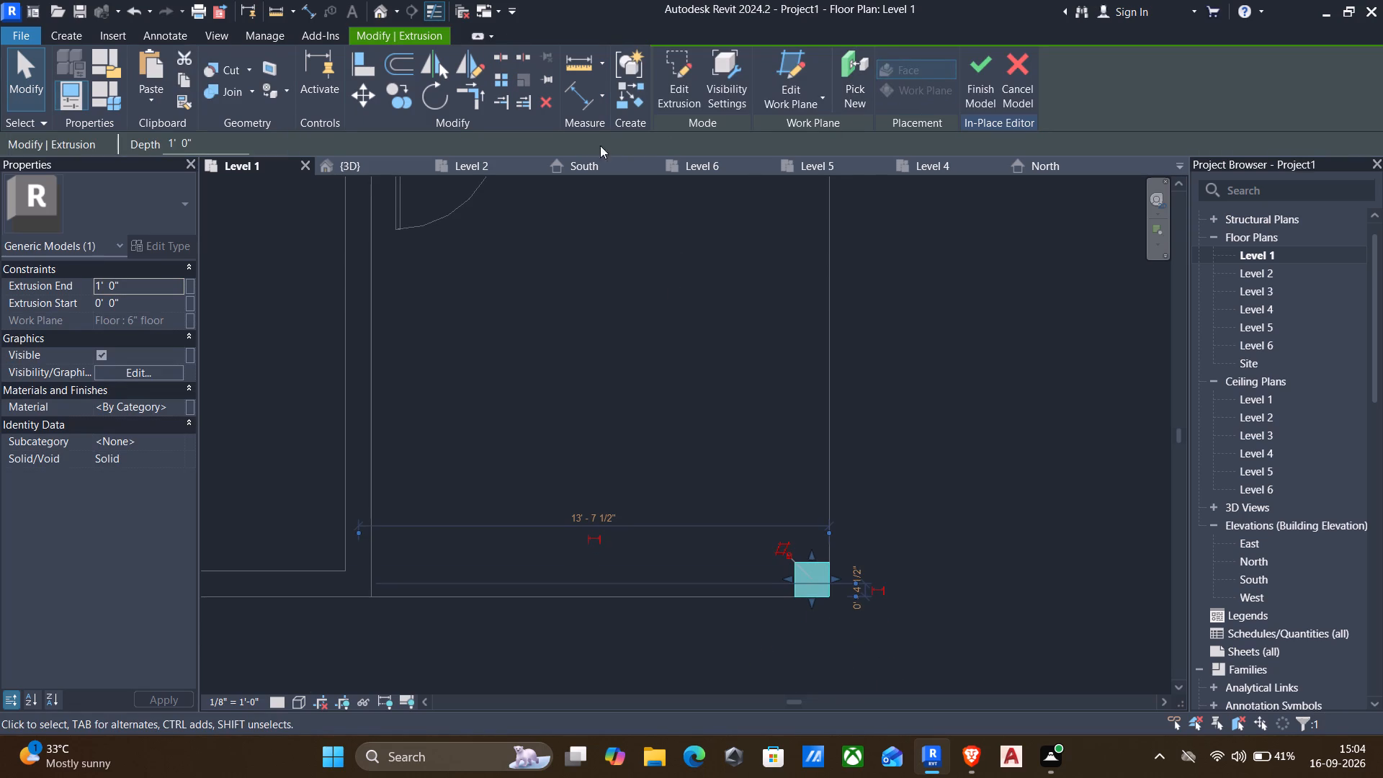
{"action": "left_click", "coordinate": [375, 18]}
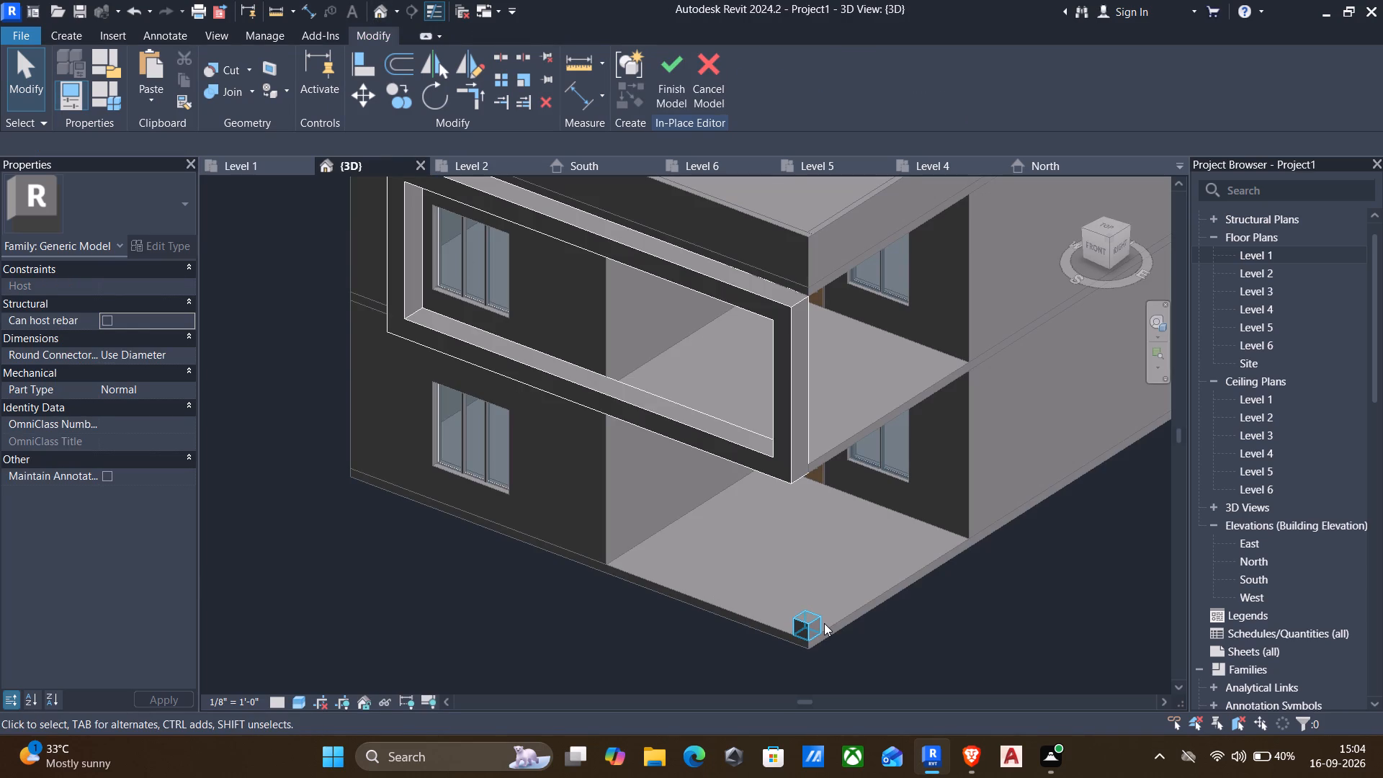
{"action": "left_click", "coordinate": [800, 623]}
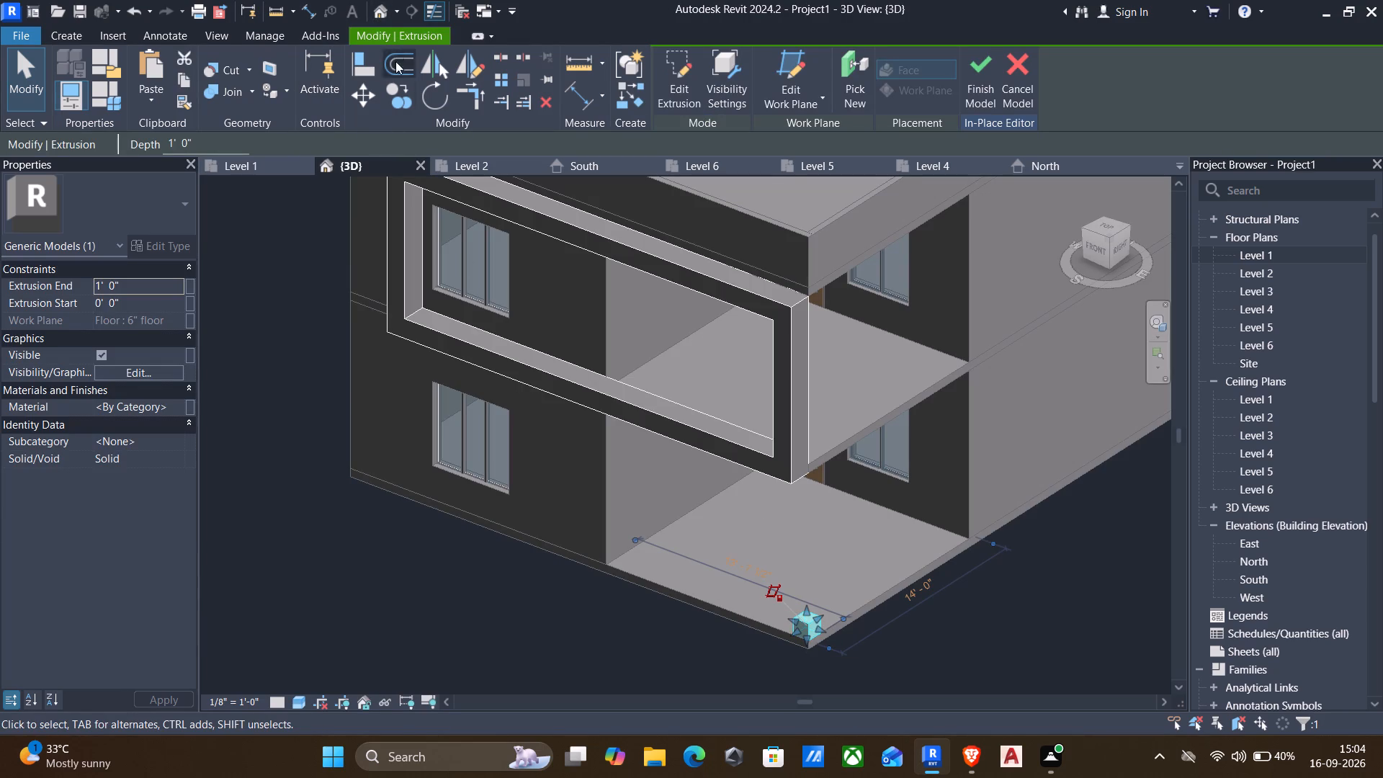
{"action": "left_click", "coordinate": [359, 69]}
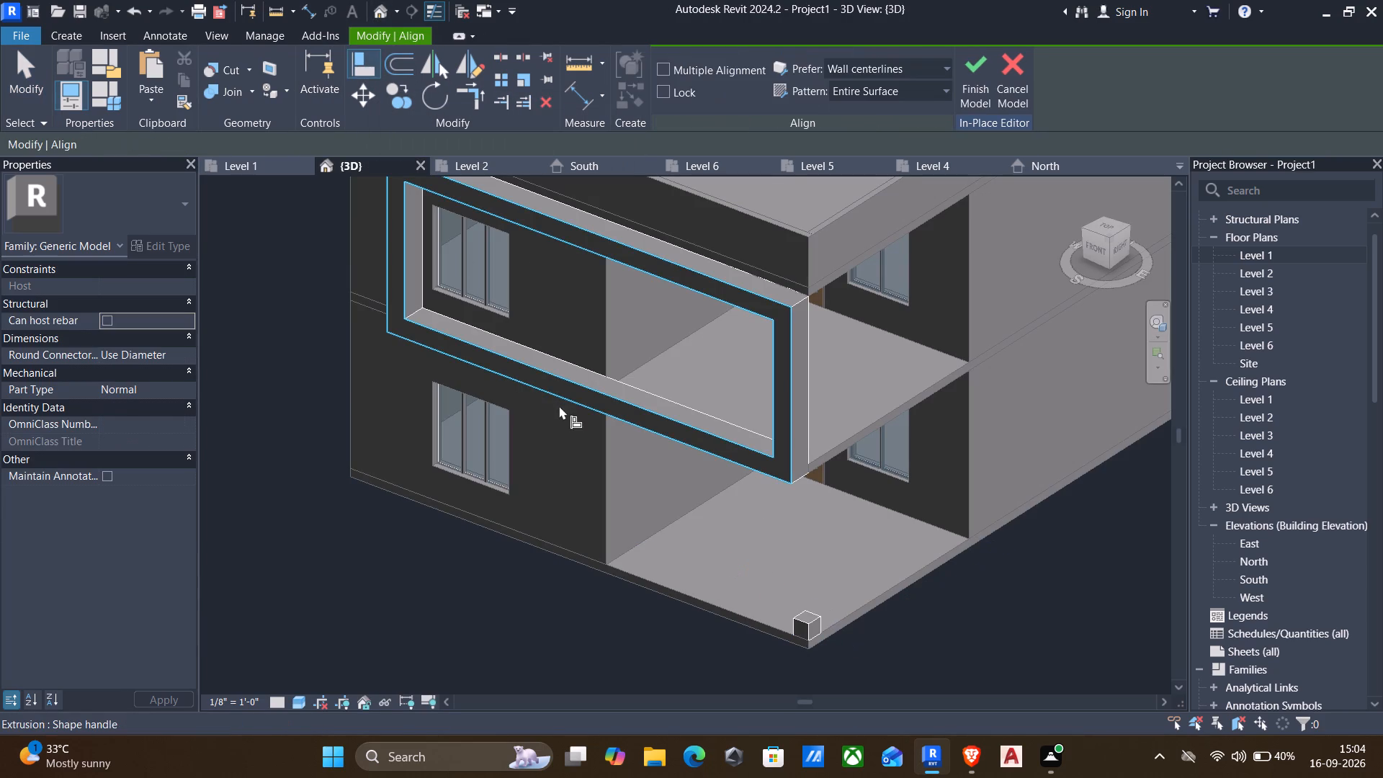
{"action": "middle_click_drag", "start_coordinate": [562, 553], "coordinate": [660, 197], "text": "shift"}
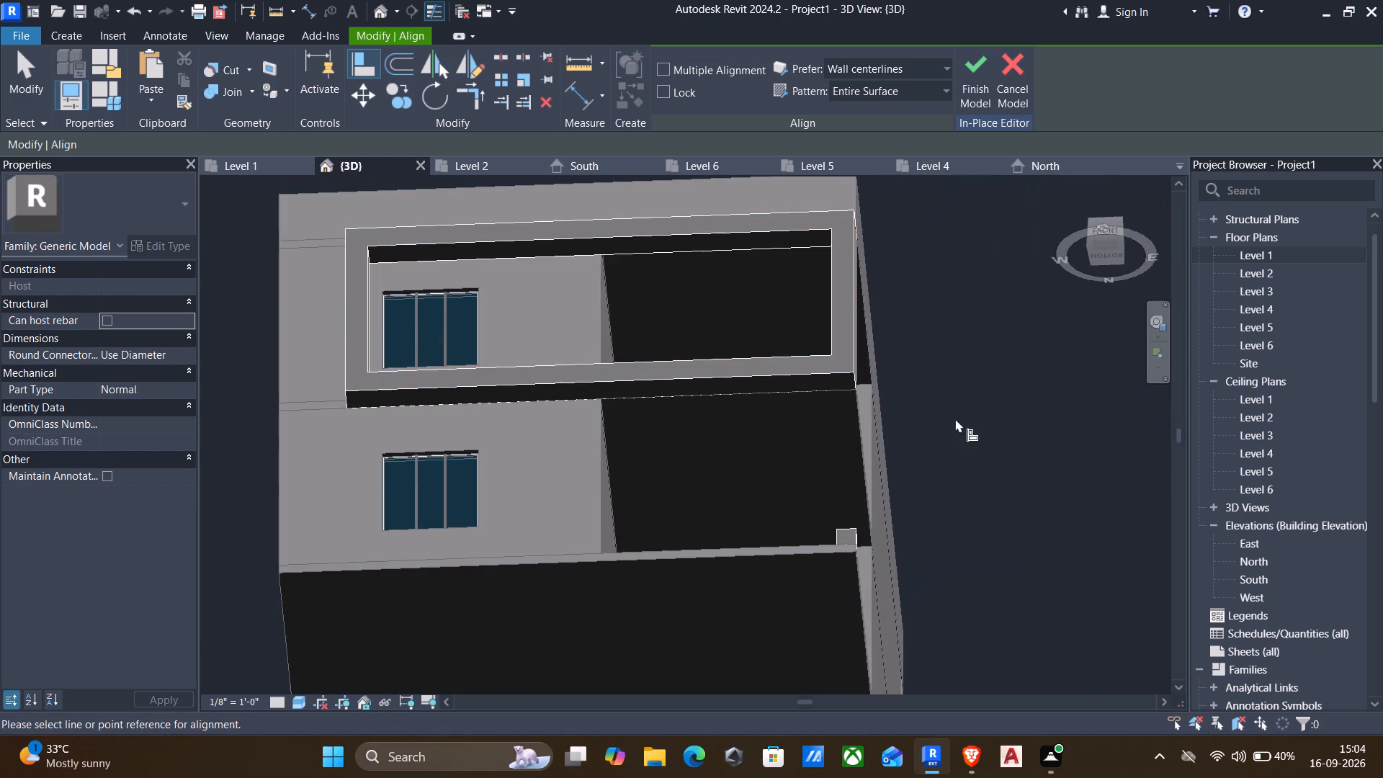
{"action": "middle_click_drag", "start_coordinate": [851, 407], "coordinate": [789, 424]}
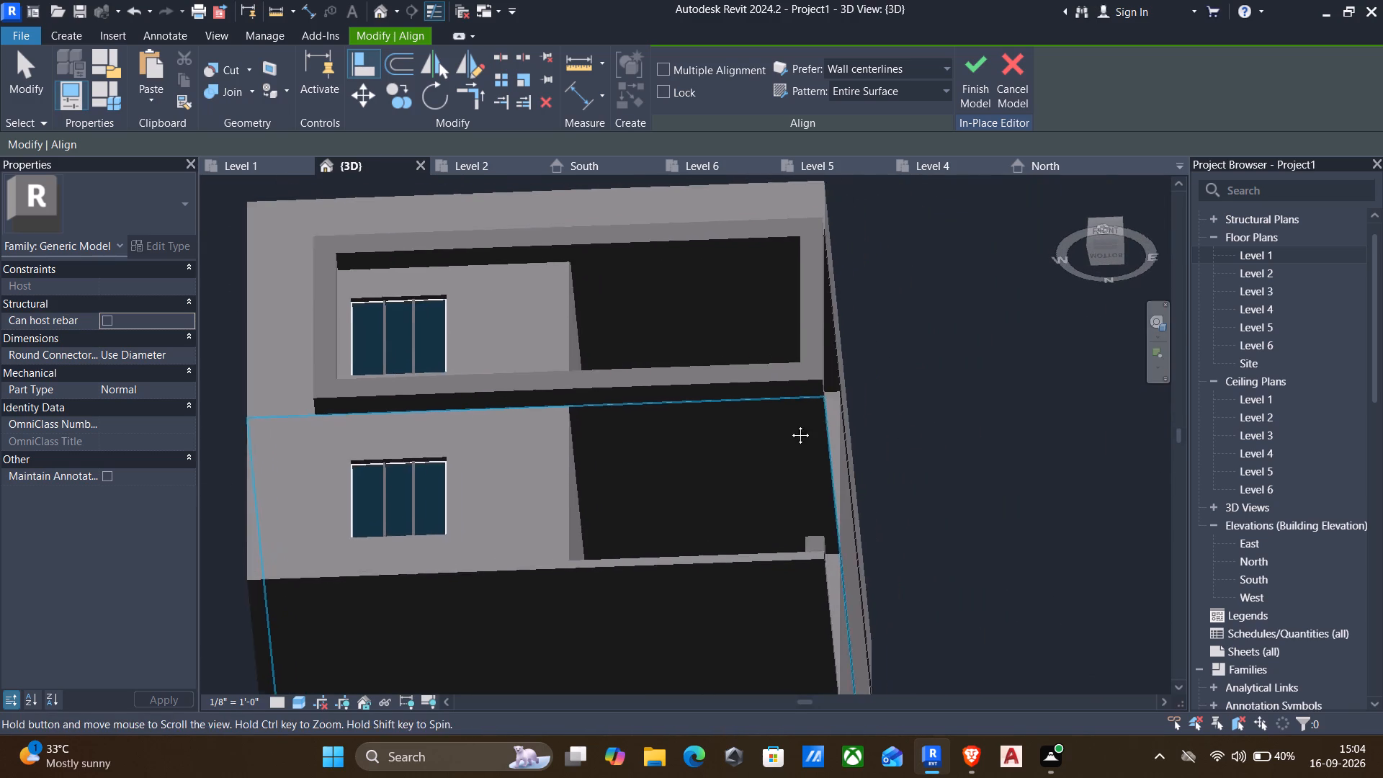
{"action": "middle_click_drag", "start_coordinate": [789, 424], "coordinate": [758, 440]}
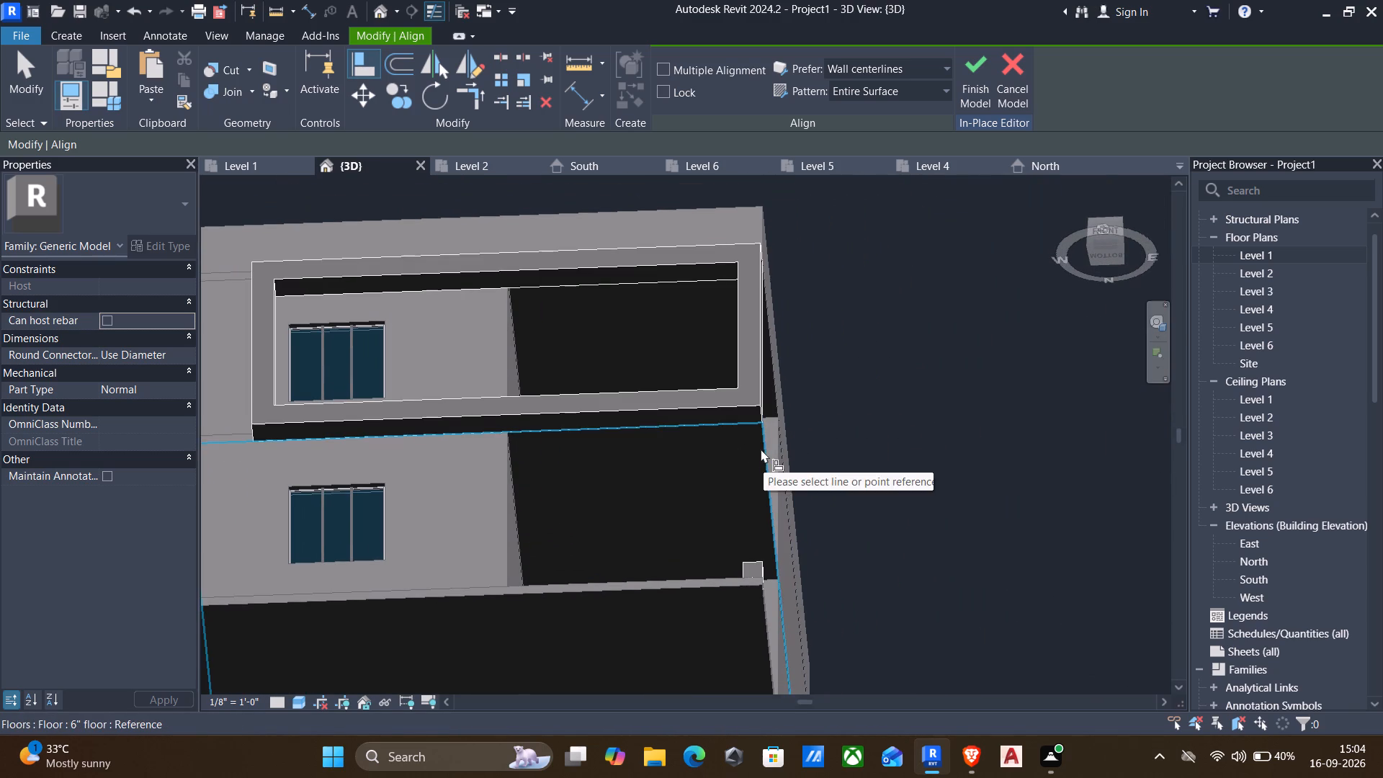
{"action": "left_click", "coordinate": [760, 449]}
{"action": "scroll", "coordinate": [762, 487], "scroll_direction": "down", "scroll_amount": 1, "text": "shift"}
{"action": "middle_click_drag", "start_coordinate": [756, 501], "coordinate": [592, 765], "text": "shift"}
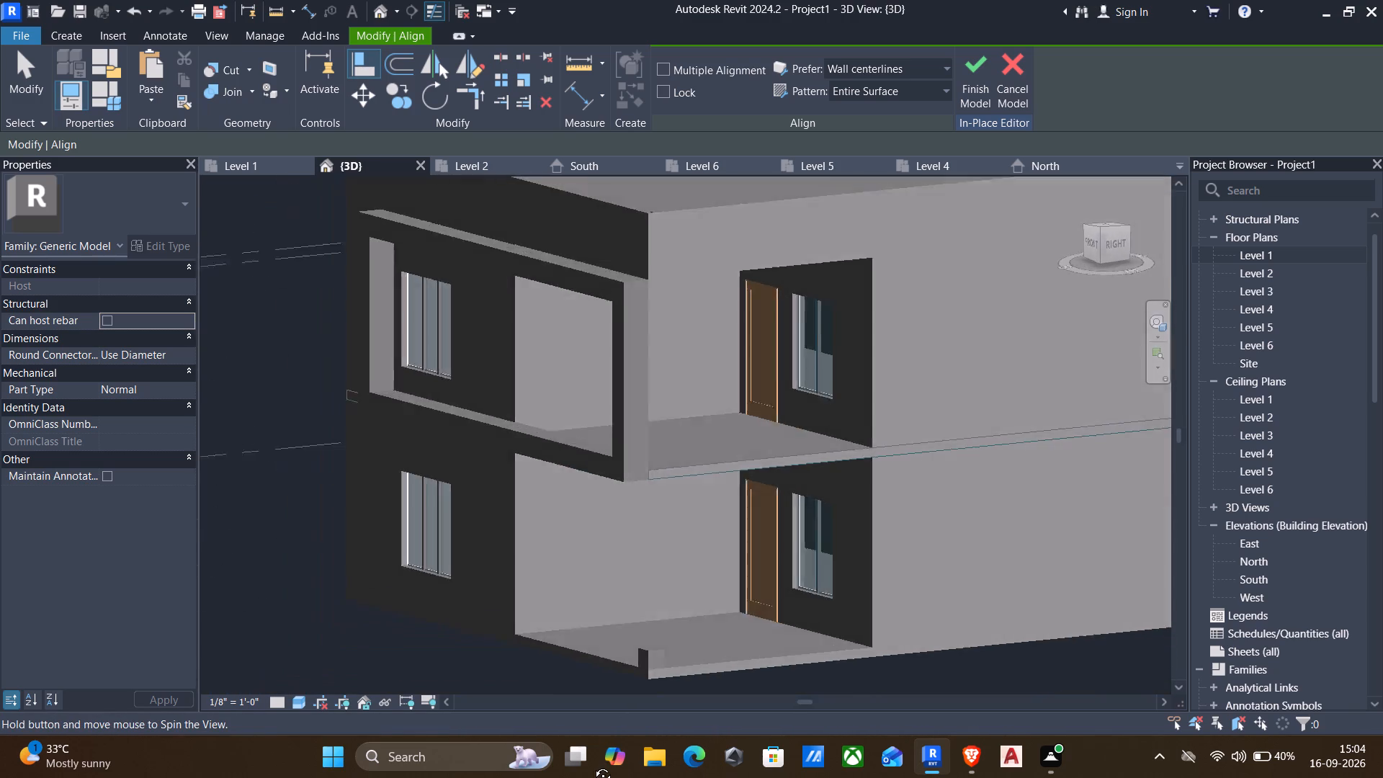
{"action": "middle_click_drag", "start_coordinate": [592, 765], "coordinate": [592, 766], "text": "shift"}
{"action": "scroll", "coordinate": [655, 669], "scroll_direction": "up", "scroll_amount": 3}
{"action": "middle_click_drag", "start_coordinate": [655, 667], "coordinate": [604, 733], "text": "shift"}
{"action": "middle_click_drag", "start_coordinate": [624, 573], "coordinate": [697, 341]}
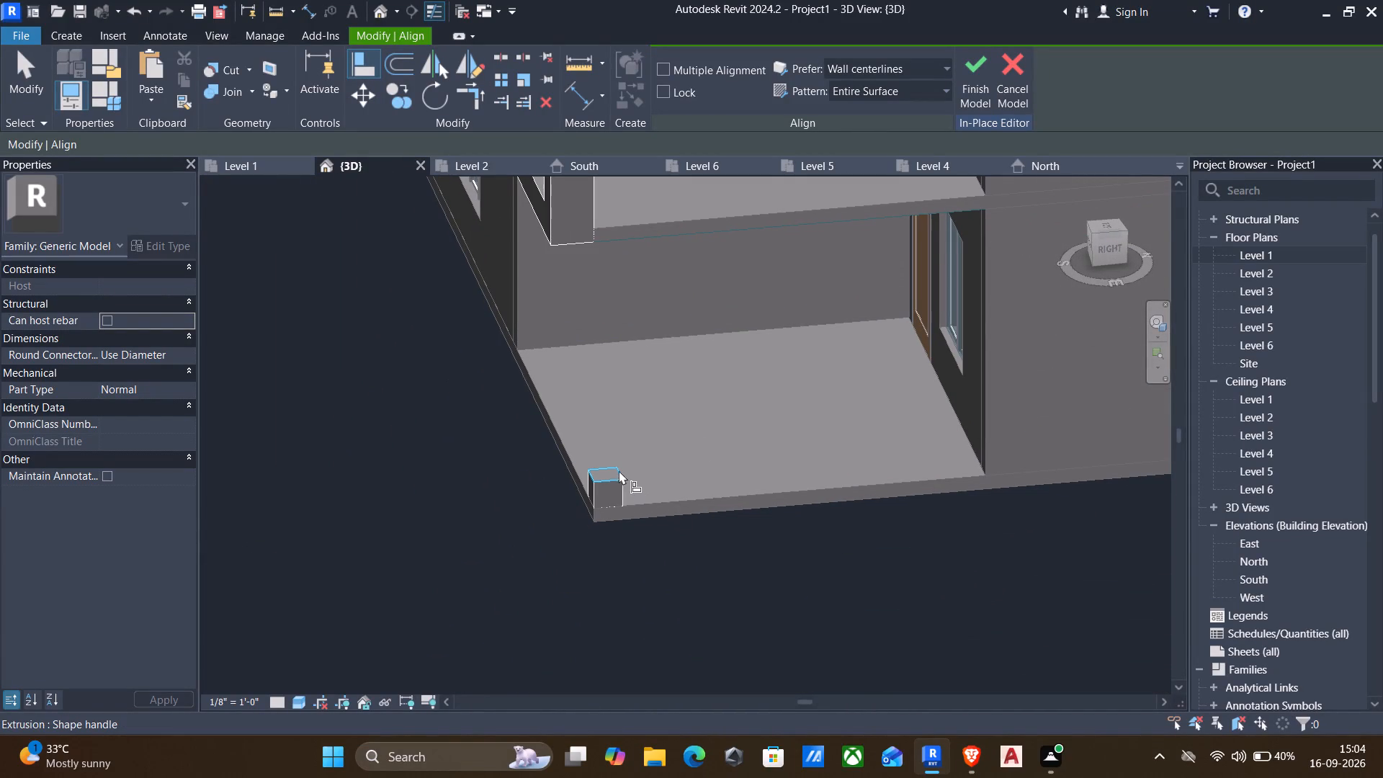
{"action": "left_click", "coordinate": [614, 473]}
Finish the in-place model containing the facade frame and the porch corner column.
{"action": "middle_click_drag", "start_coordinate": [517, 504], "coordinate": [526, 506], "text": "shift"}
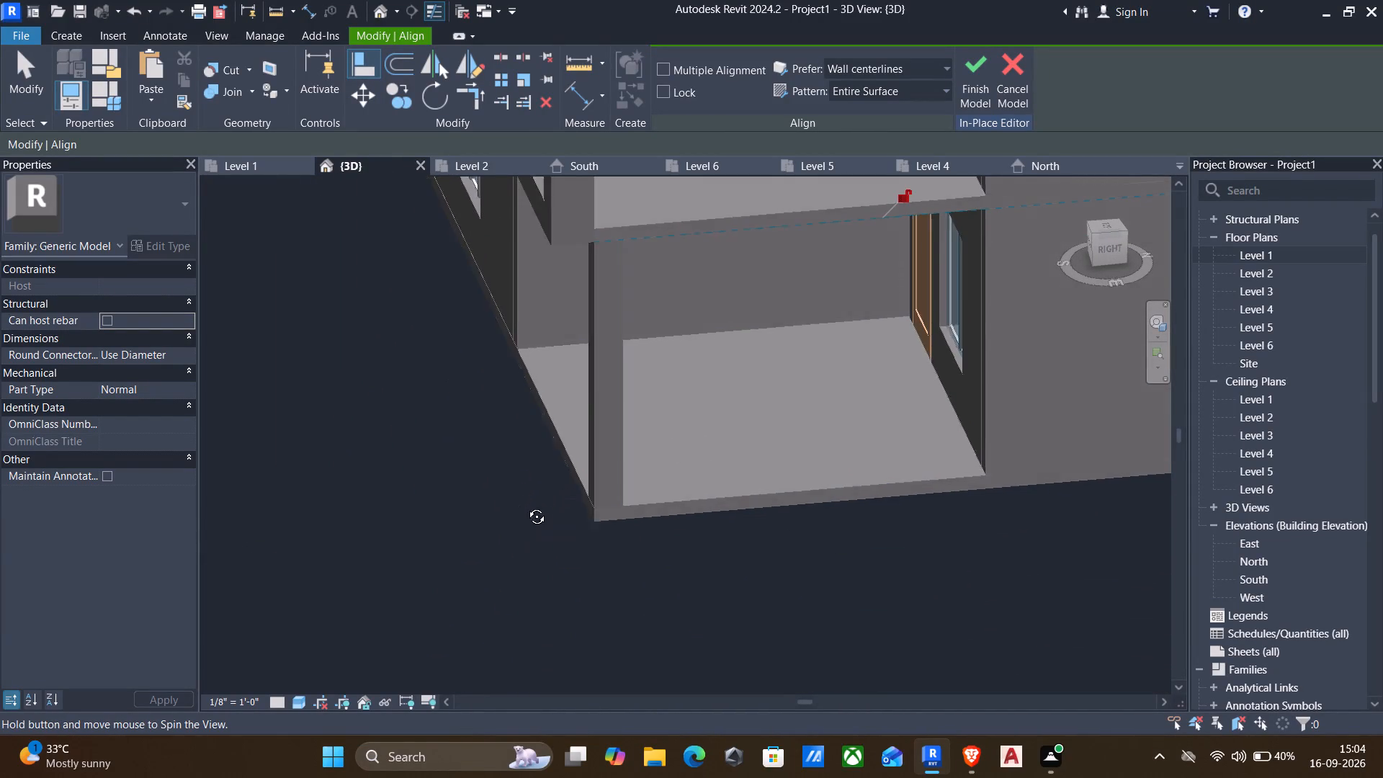
{"action": "middle_click_drag", "start_coordinate": [526, 506], "coordinate": [720, 449], "text": "shift"}
{"action": "scroll", "coordinate": [730, 433], "scroll_direction": "down", "scroll_amount": 2}
{"action": "left_click", "coordinate": [980, 68]}
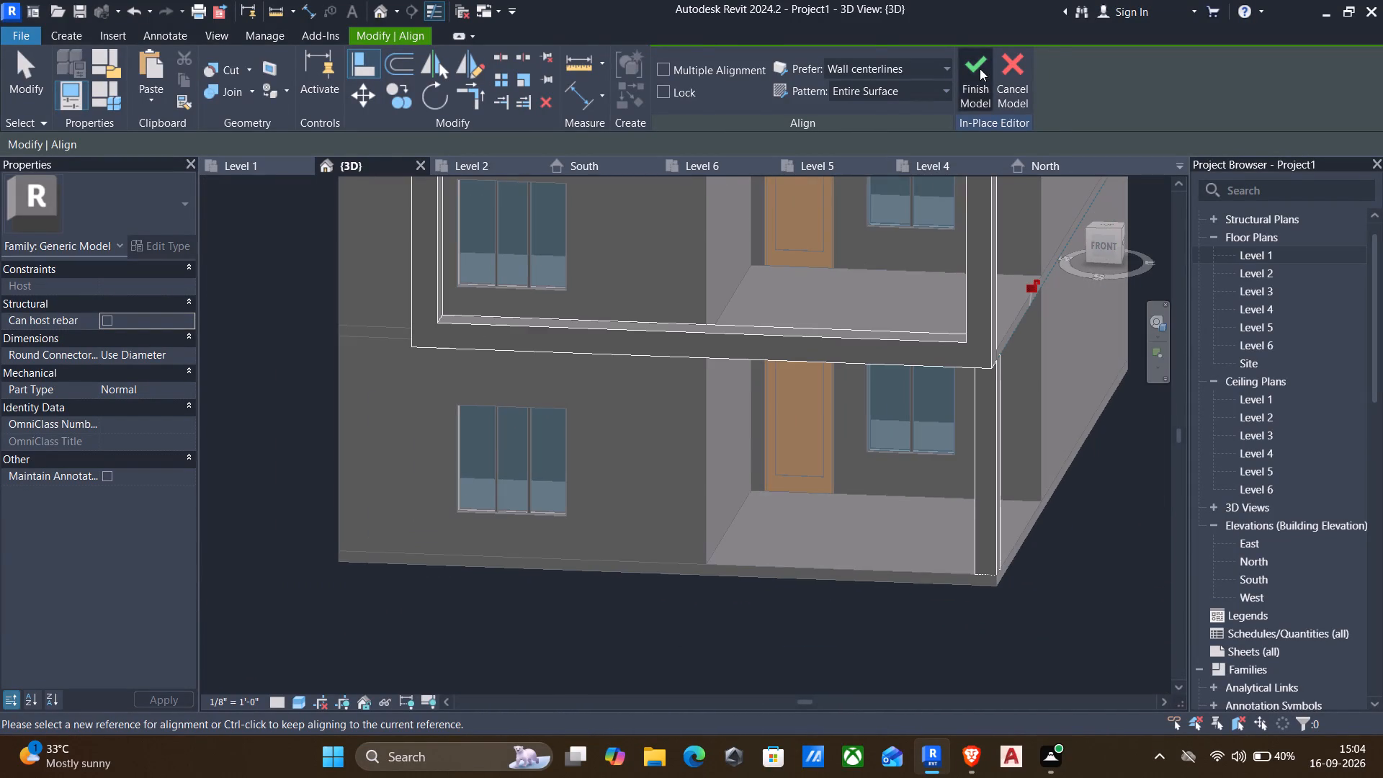
{"action": "left_click", "coordinate": [812, 444]}
Inspect the new corner column and the facade frame from the front, the side and below in the 3D view.
{"action": "scroll", "coordinate": [807, 468], "scroll_direction": "down", "scroll_amount": 2}
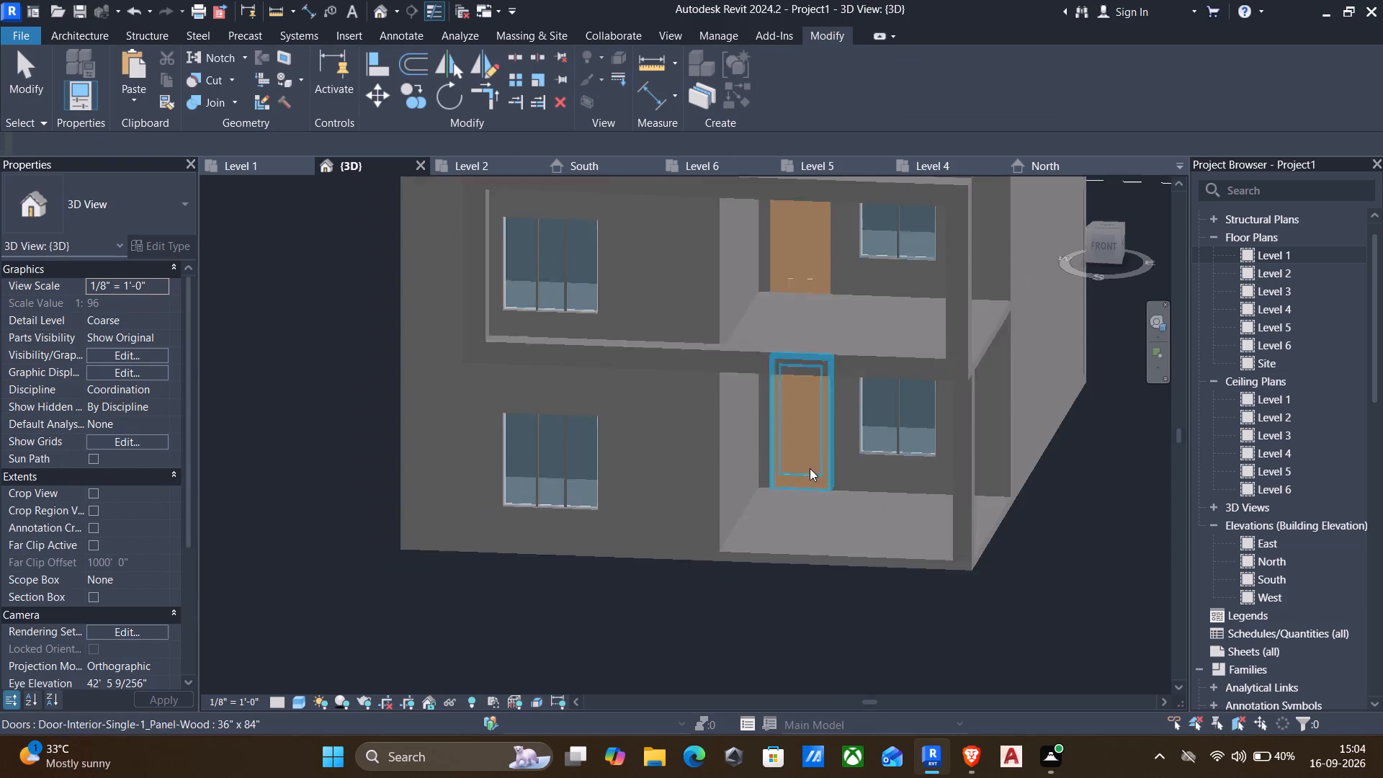
{"action": "middle_click_drag", "start_coordinate": [850, 576], "coordinate": [892, 476], "text": "shift"}
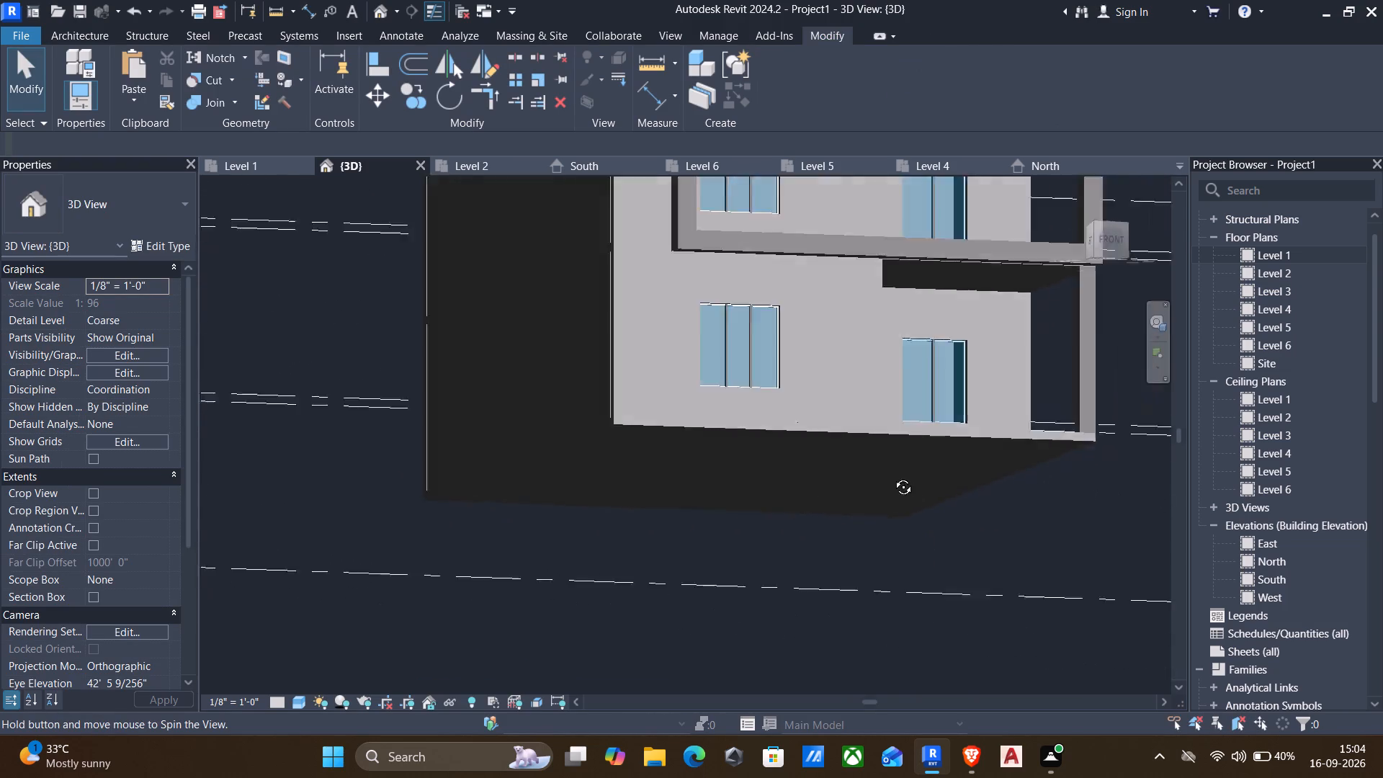
{"action": "middle_click_drag", "start_coordinate": [892, 476], "coordinate": [691, 584], "text": "shift"}
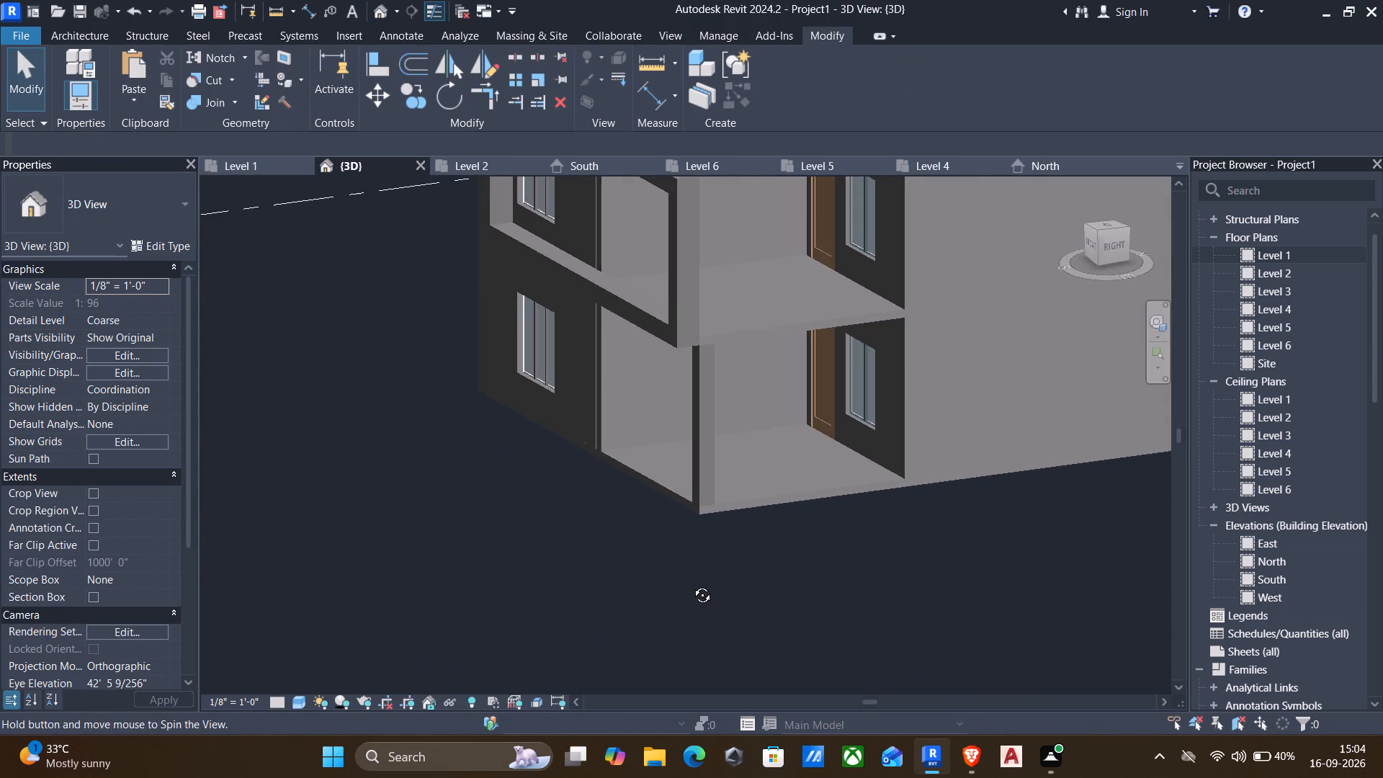
{"action": "middle_click_drag", "start_coordinate": [691, 584], "coordinate": [681, 404], "text": "shift"}
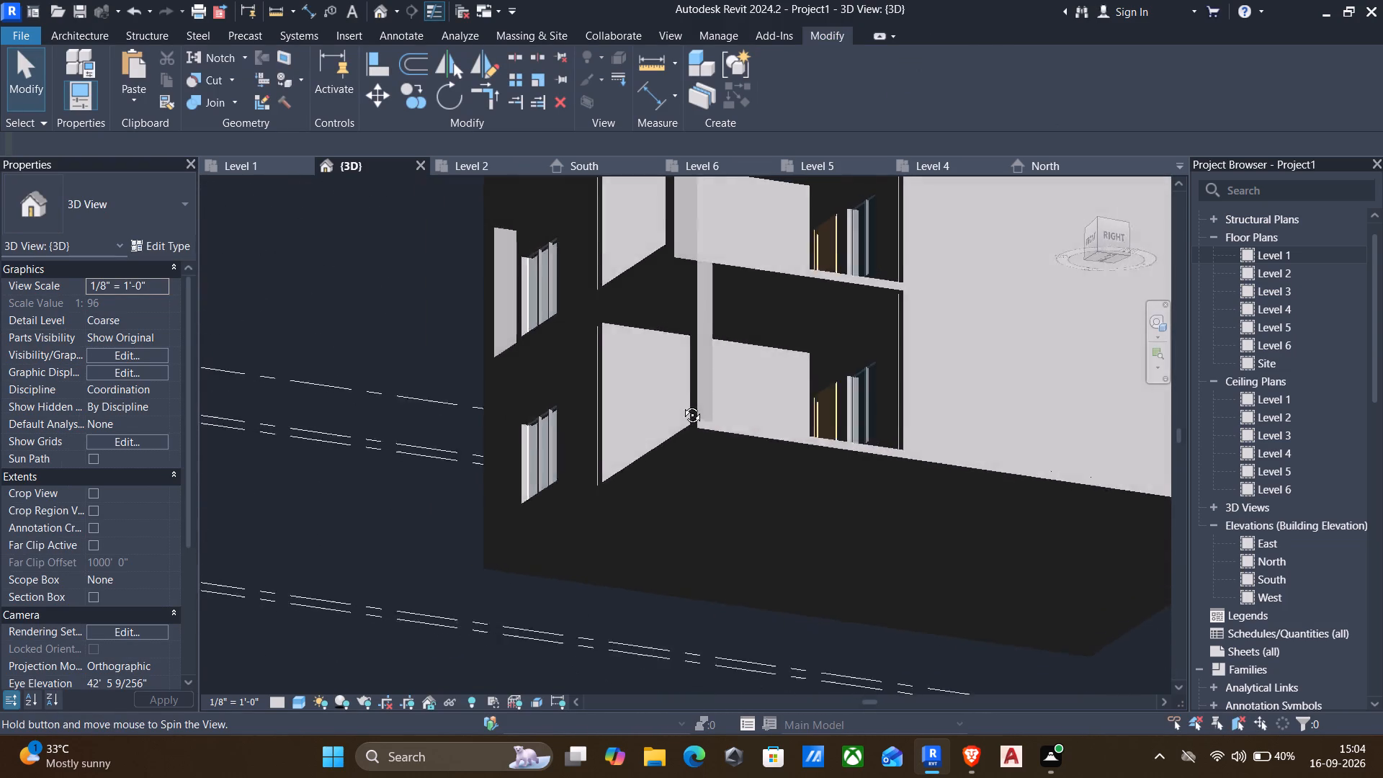
{"action": "middle_click_drag", "start_coordinate": [681, 404], "coordinate": [867, 563], "text": "shift"}
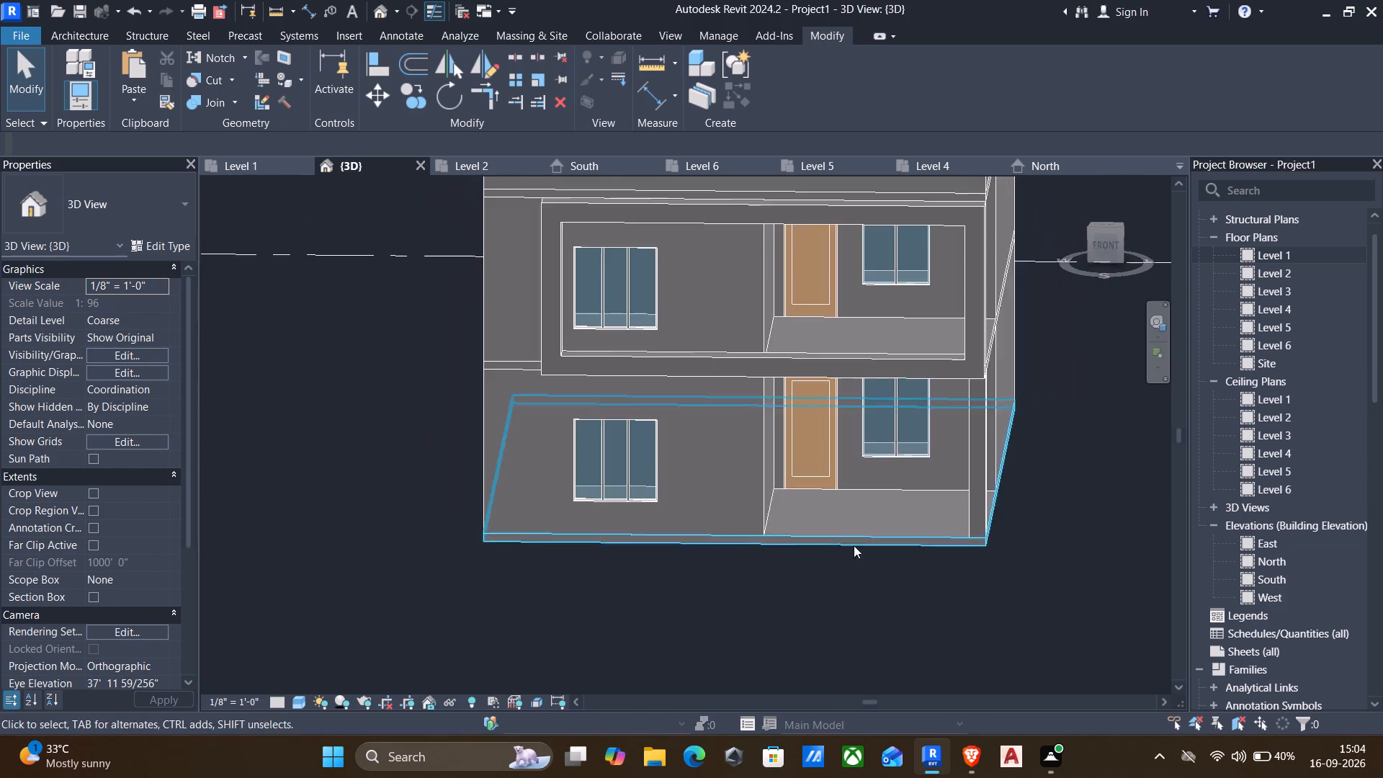
{"action": "scroll", "coordinate": [820, 531], "scroll_direction": "down", "scroll_amount": 2}
{"action": "middle_click_drag", "start_coordinate": [609, 581], "coordinate": [534, 533], "text": "shift"}
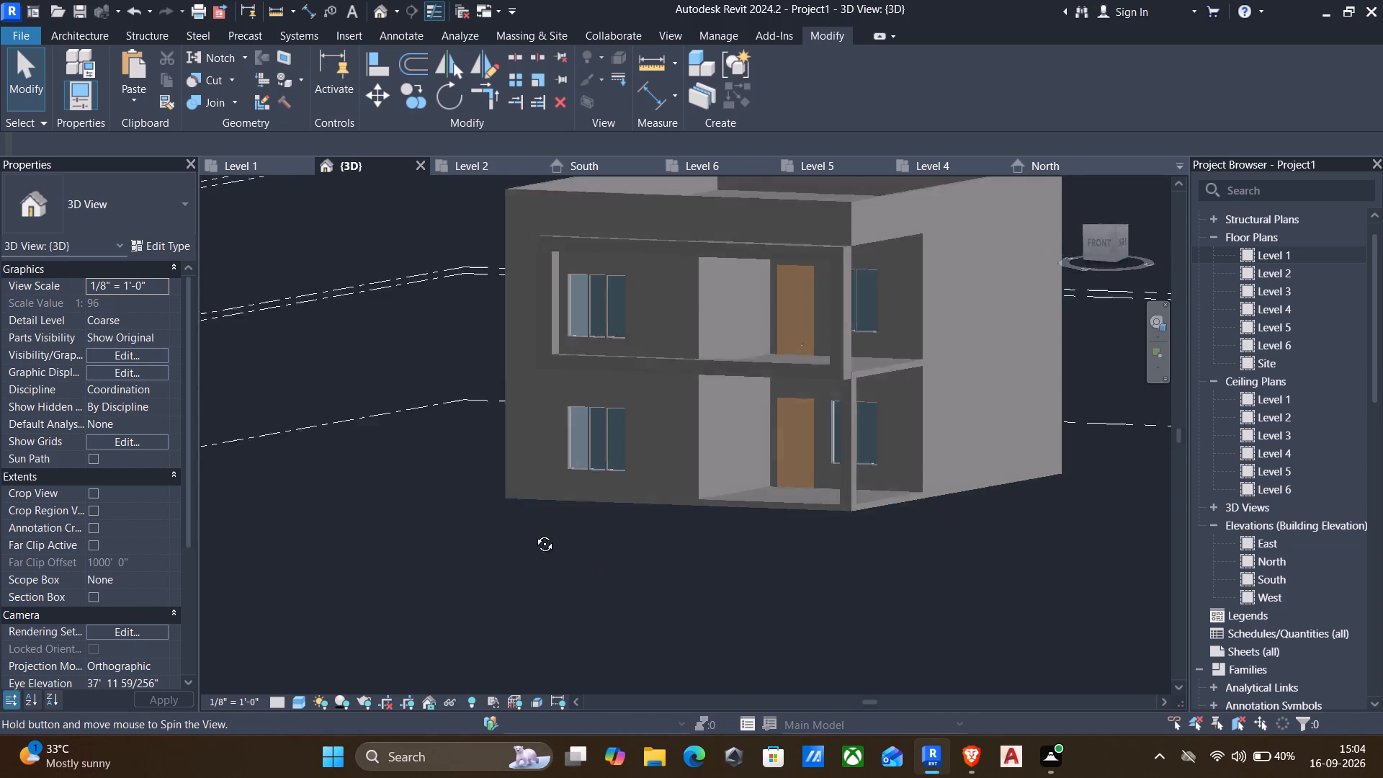
{"action": "middle_click_drag", "start_coordinate": [534, 533], "coordinate": [514, 524], "text": "shift"}
{"action": "scroll", "coordinate": [564, 531], "scroll_direction": "down", "scroll_amount": 2}
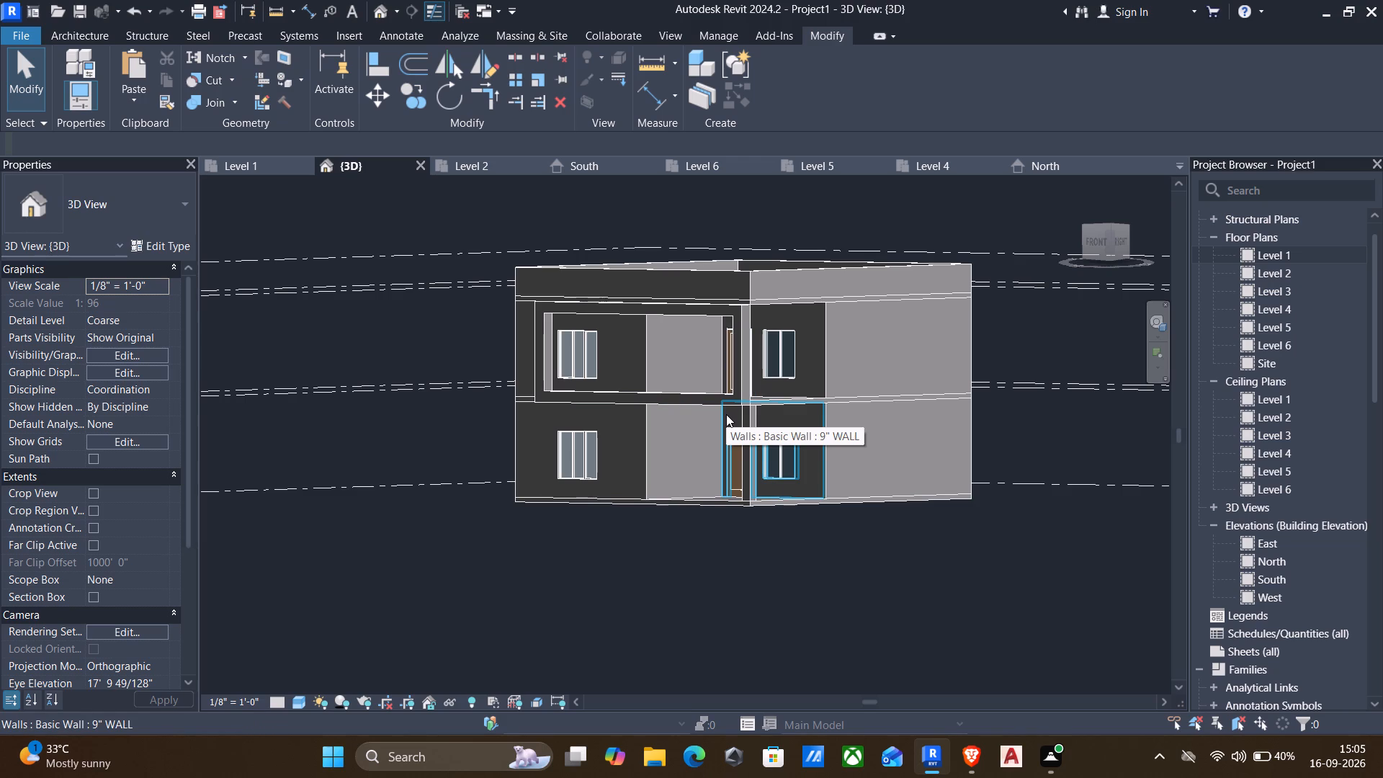
On Level 3, draw a 4.5" INNER WALL with 1' unconnected height along the balcony's front edge, about 13' 7 1/2" long.
{"action": "double_click", "coordinate": [1281, 295]}
{"action": "middle_click_drag", "start_coordinate": [833, 546], "coordinate": [855, 472]}
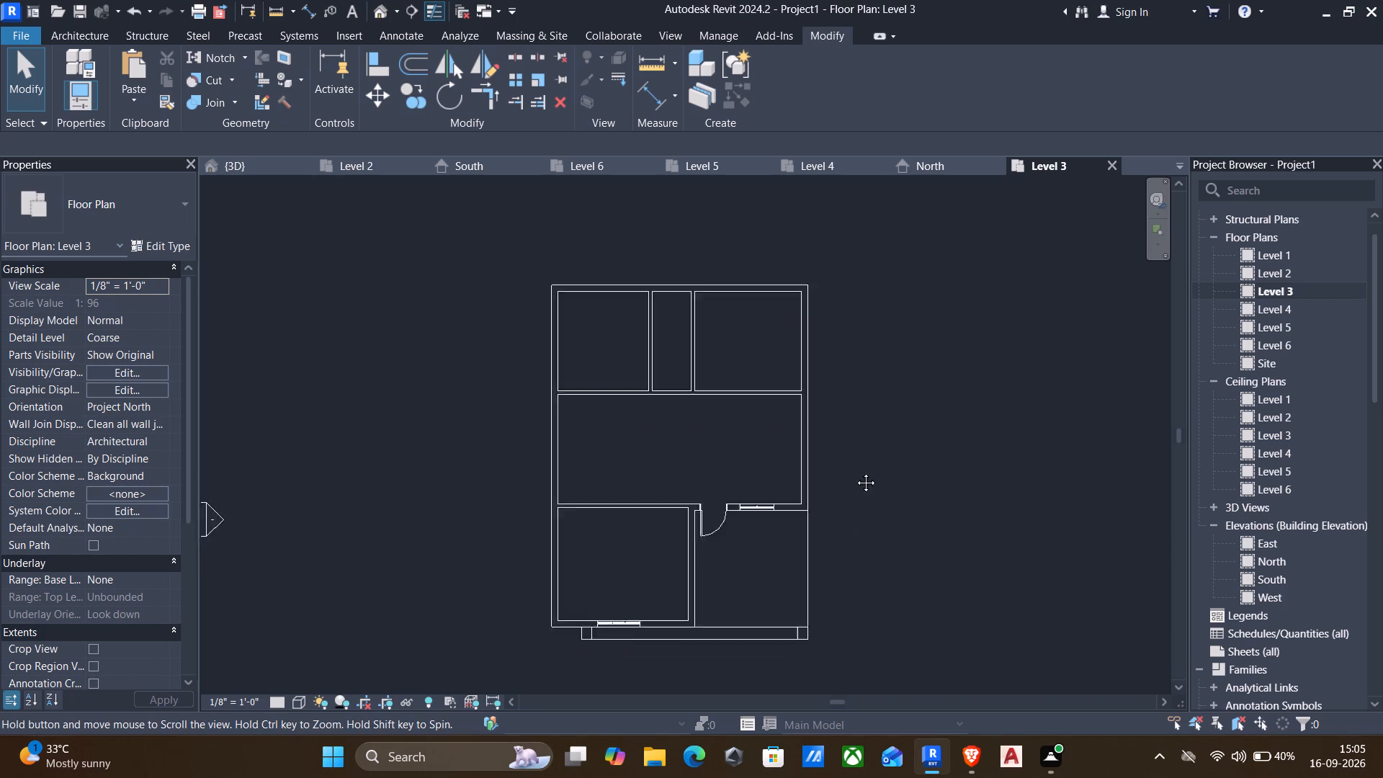
{"action": "middle_click_drag", "start_coordinate": [855, 472], "coordinate": [880, 410]}
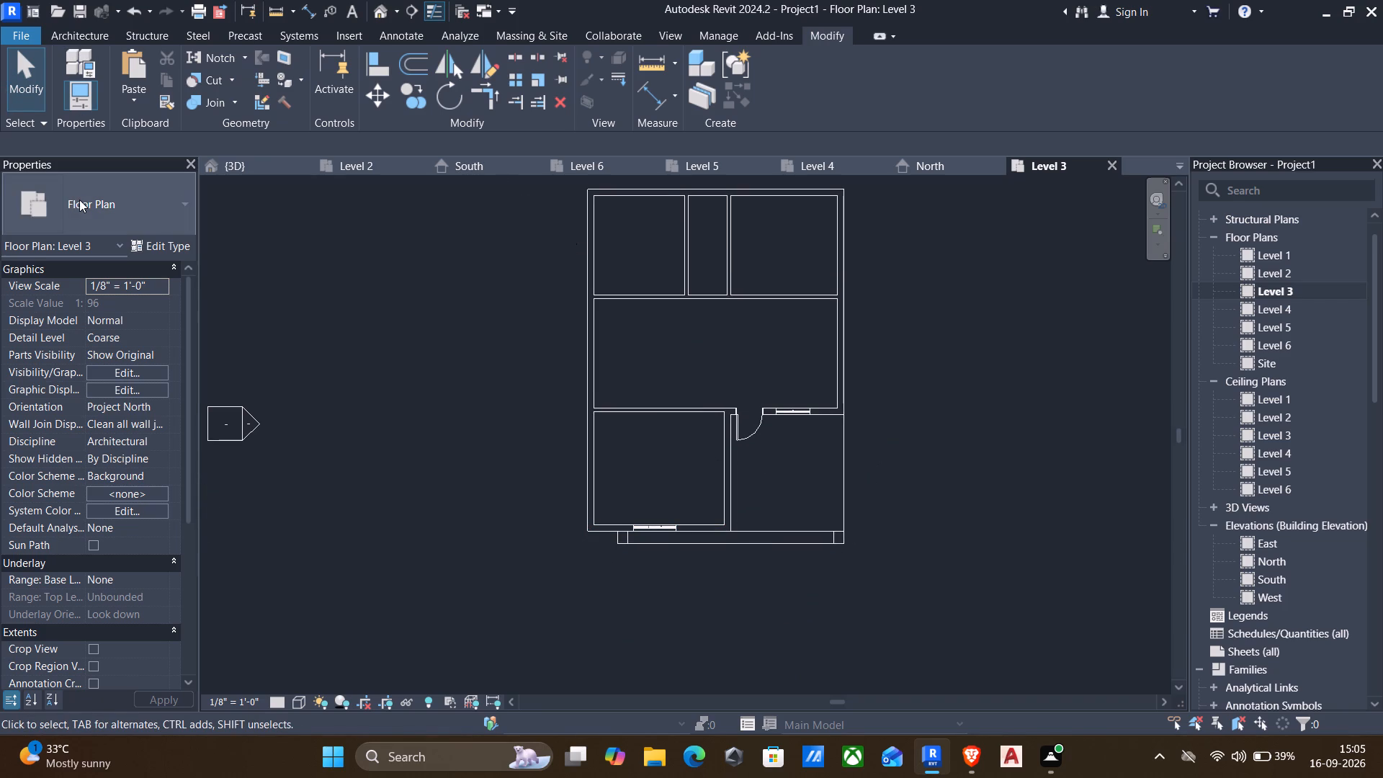
{"action": "type", "text": "wa"}
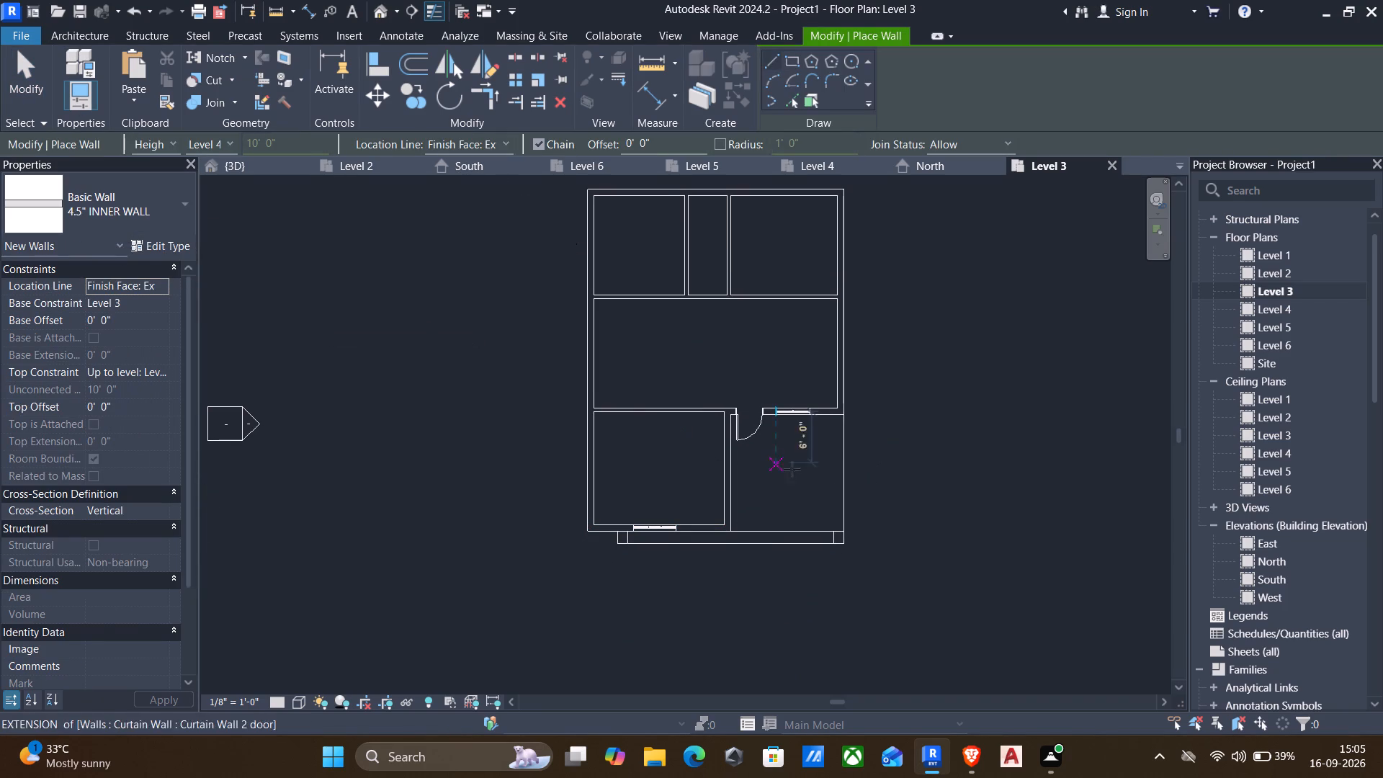
{"action": "scroll", "coordinate": [696, 535], "scroll_direction": "up", "scroll_amount": 3}
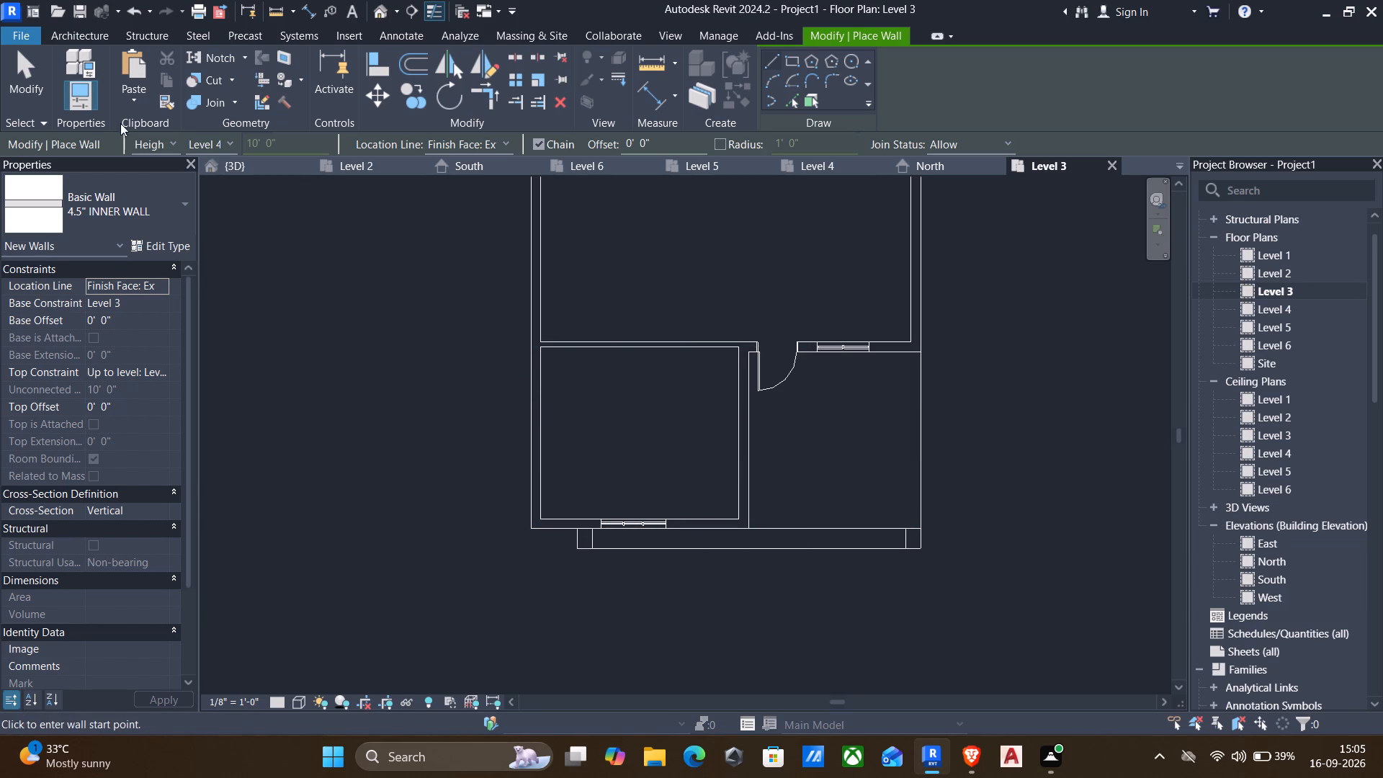
{"action": "left_click", "coordinate": [230, 144]}
{"action": "left_click", "coordinate": [202, 254]}
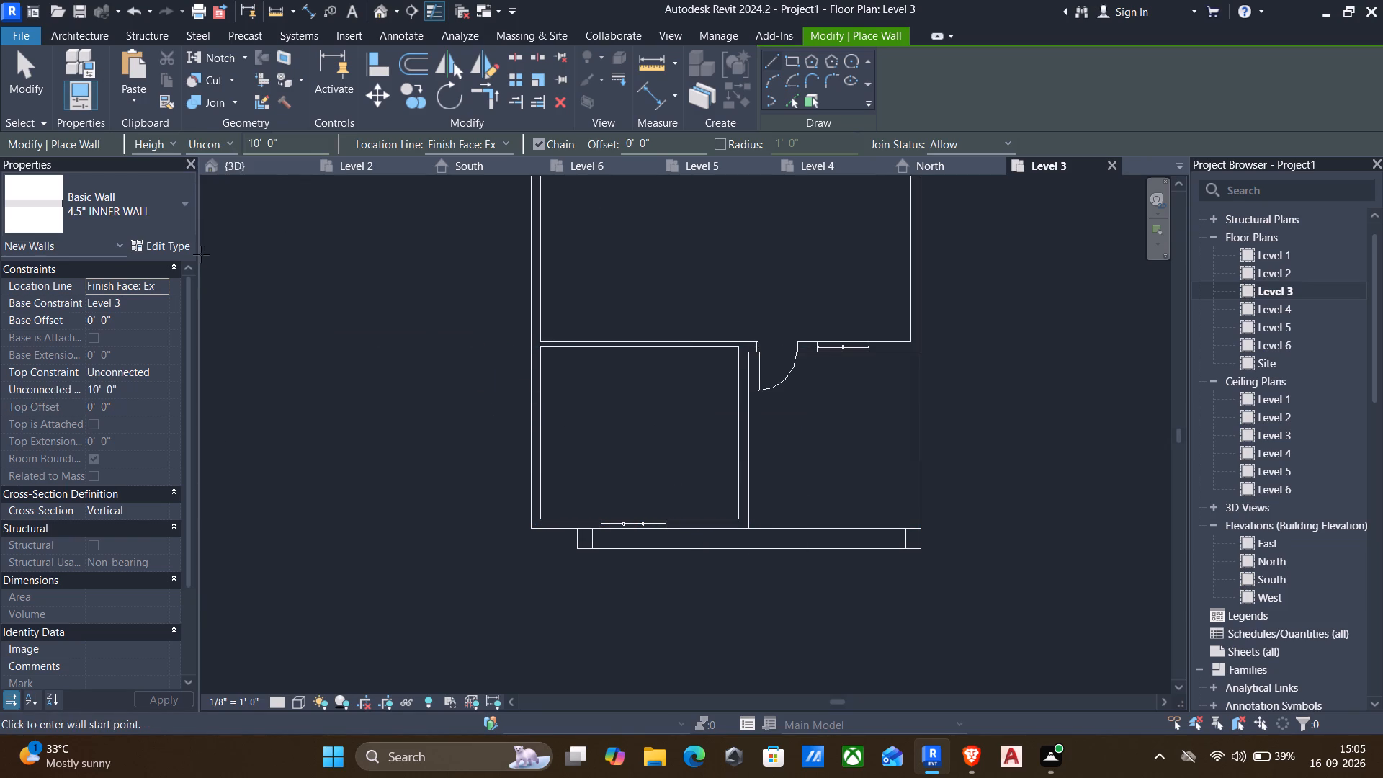
{"action": "left_click_drag", "start_coordinate": [295, 140], "coordinate": [200, 153]}
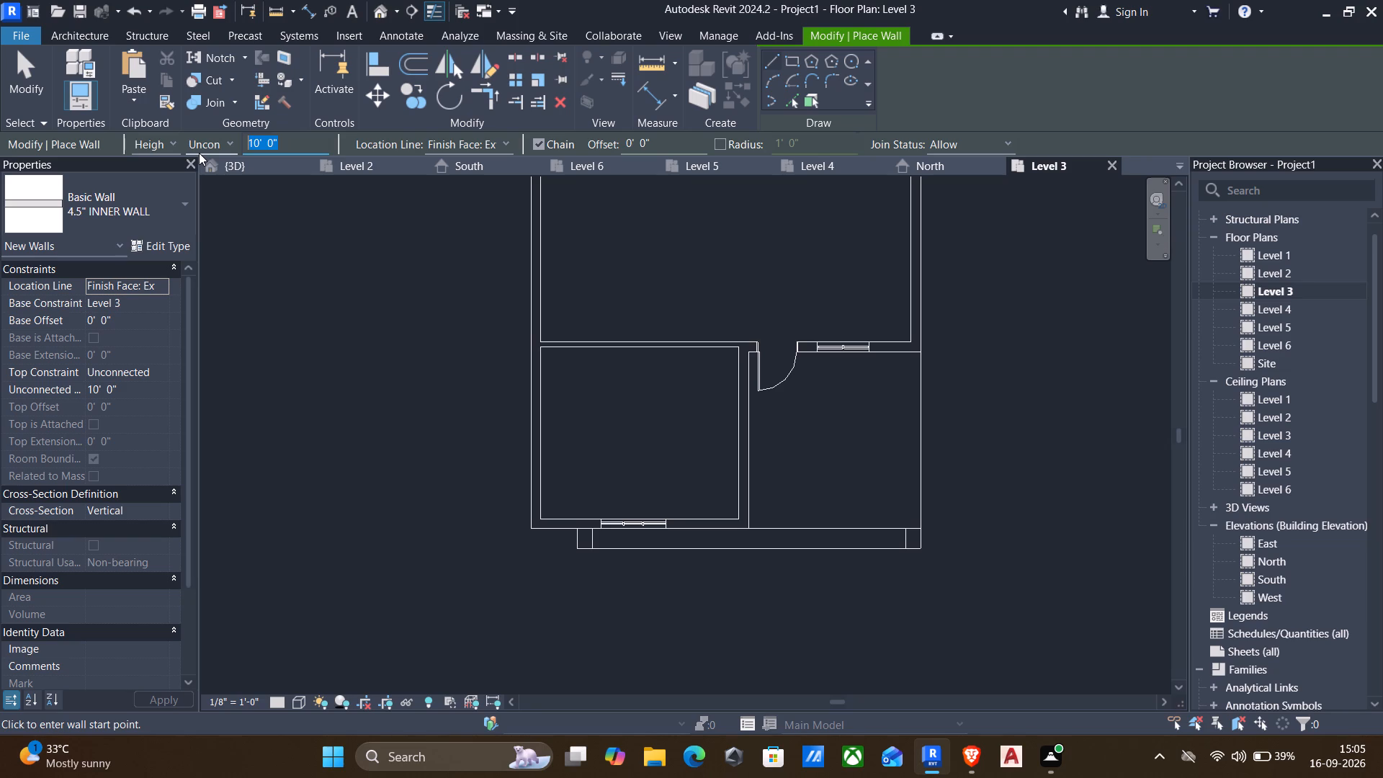
{"action": "key", "text": "1"}
{"action": "key", "text": "apostrophe"}
{"action": "key", "text": "Return"}
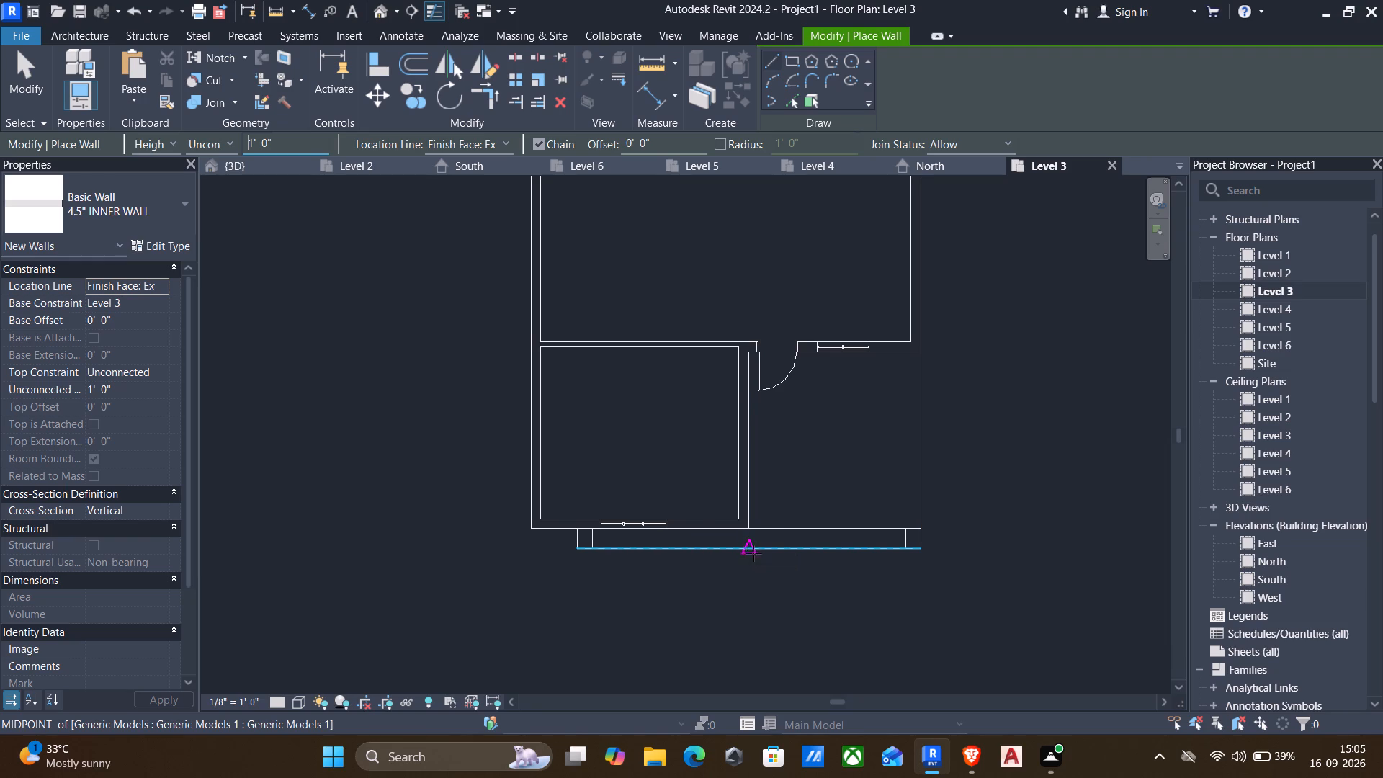
{"action": "left_click", "coordinate": [749, 527]}
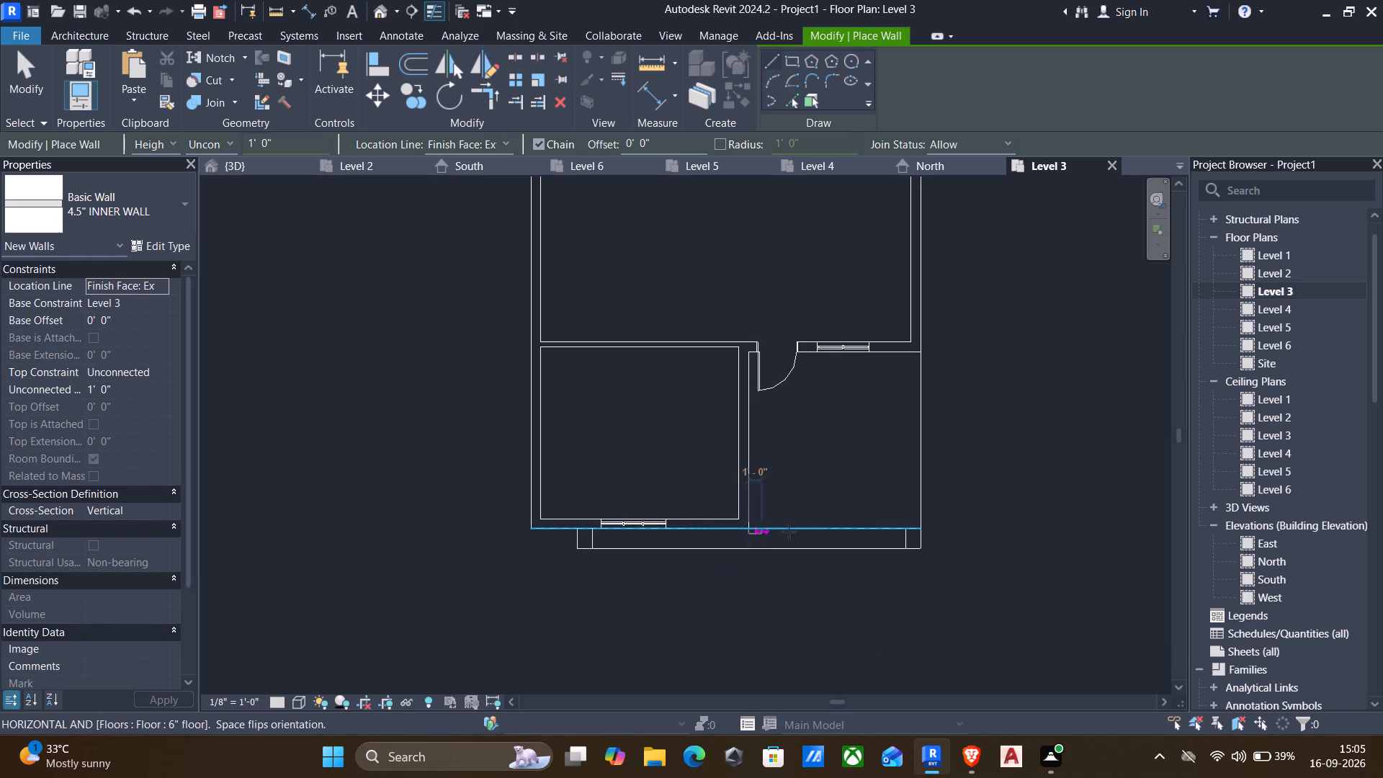
{"action": "key", "text": "space"}
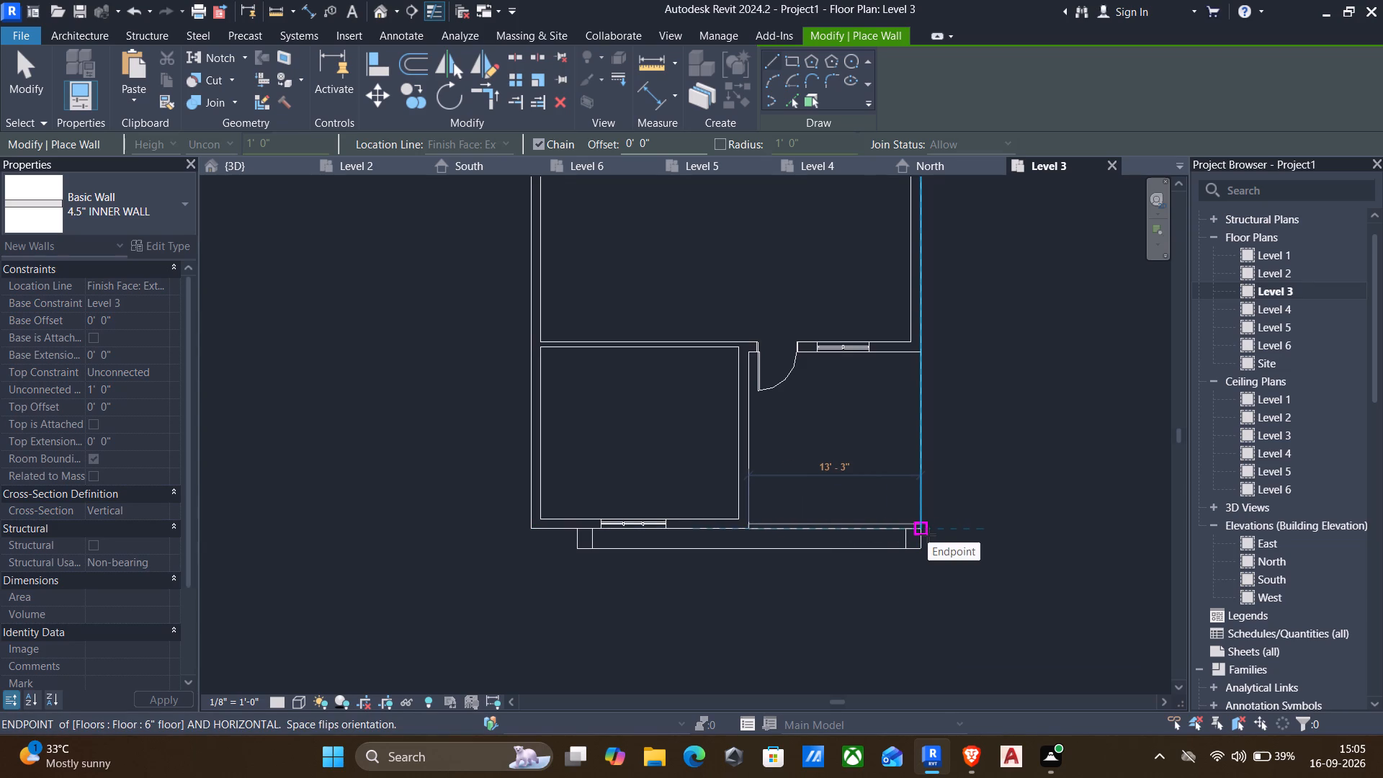
{"action": "left_click", "coordinate": [928, 535]}
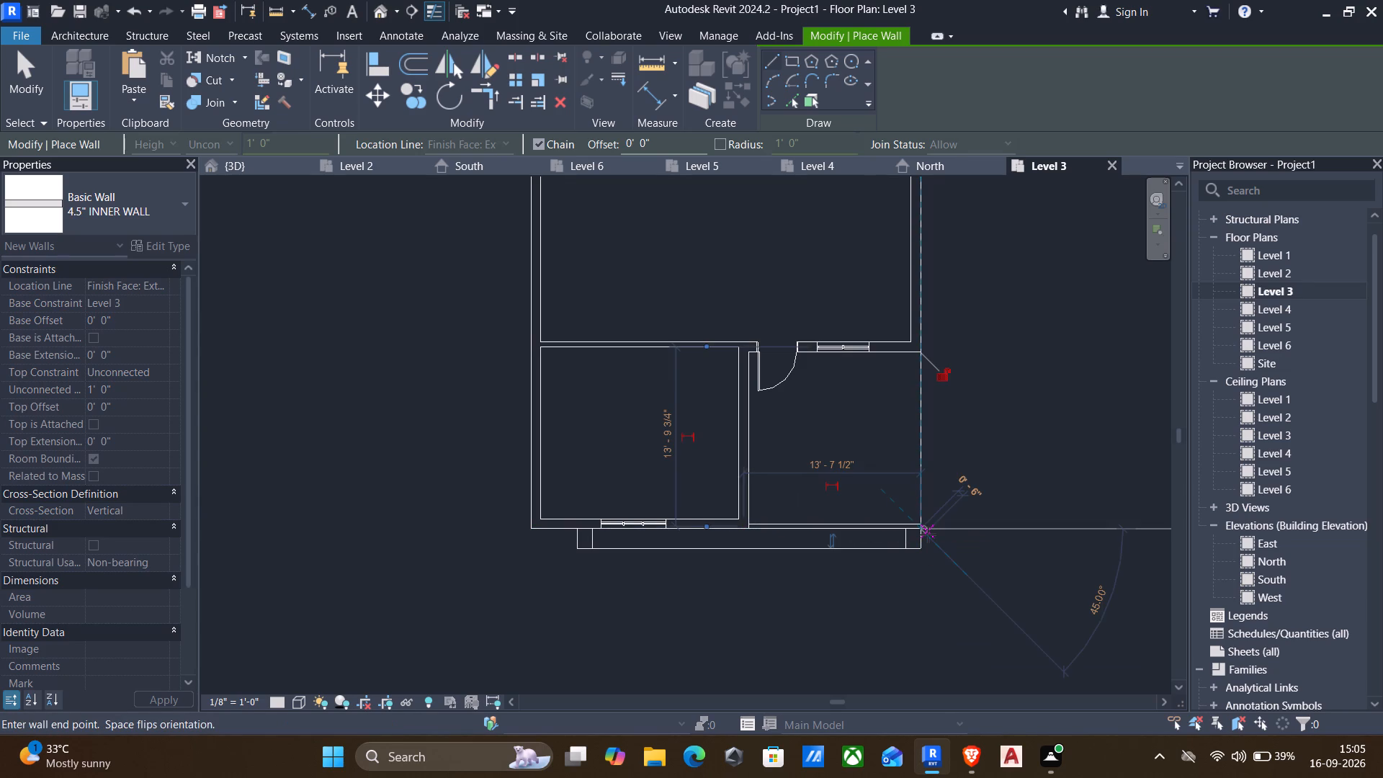
{"action": "key", "text": "Escape"}
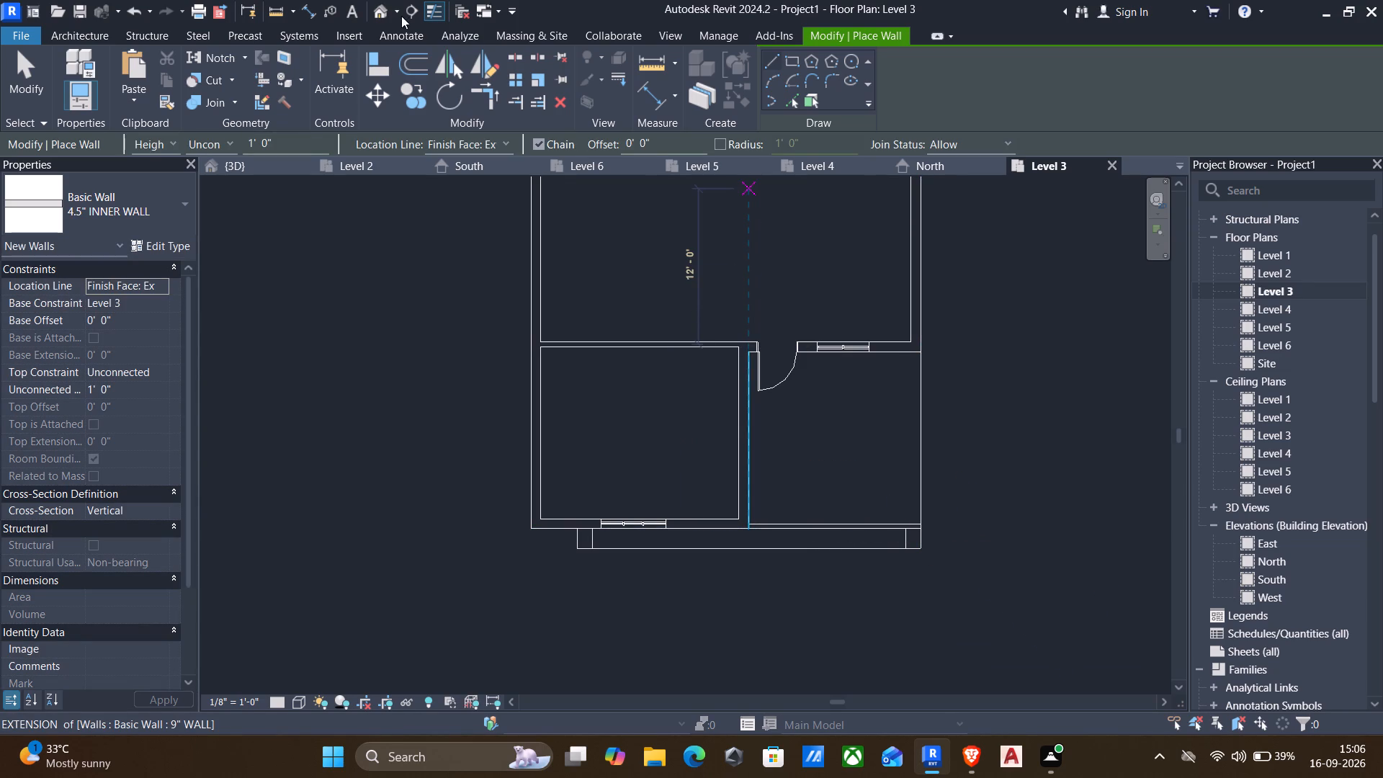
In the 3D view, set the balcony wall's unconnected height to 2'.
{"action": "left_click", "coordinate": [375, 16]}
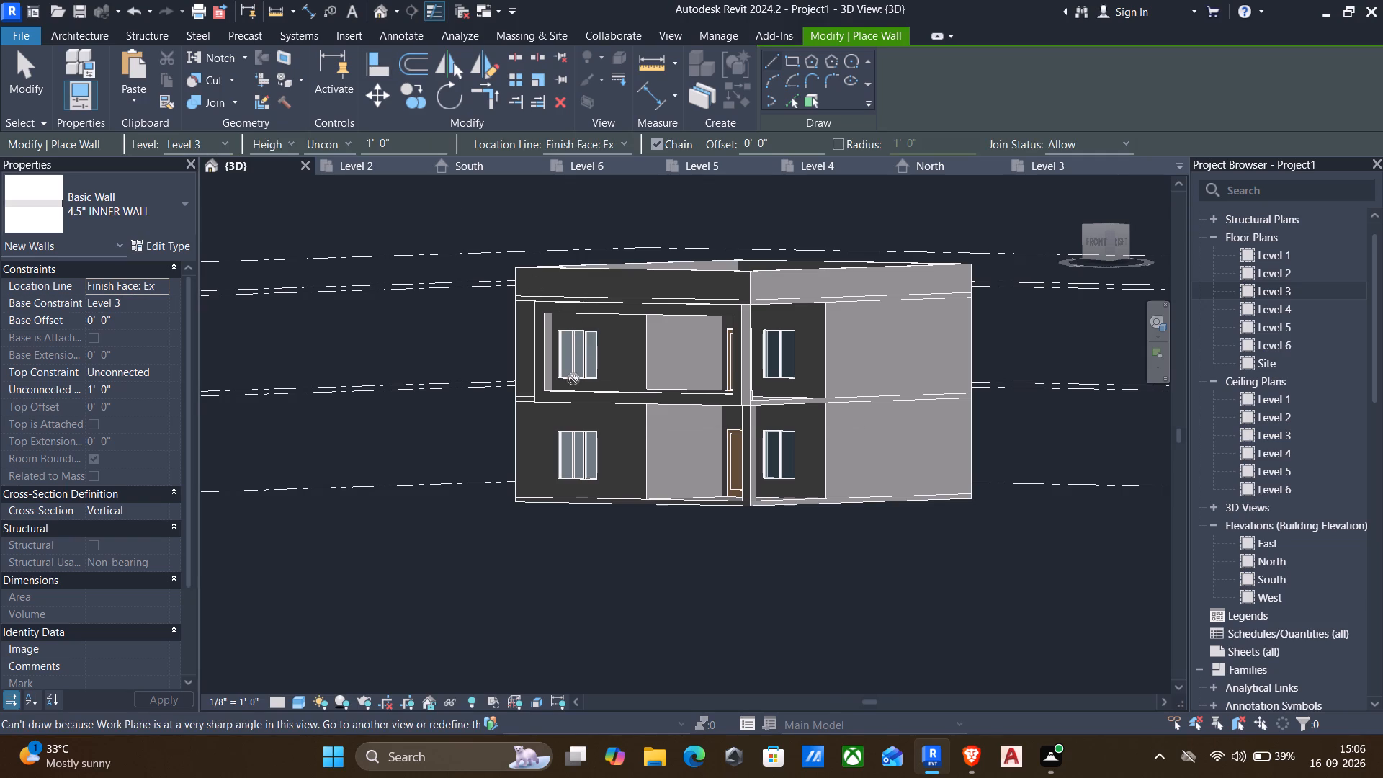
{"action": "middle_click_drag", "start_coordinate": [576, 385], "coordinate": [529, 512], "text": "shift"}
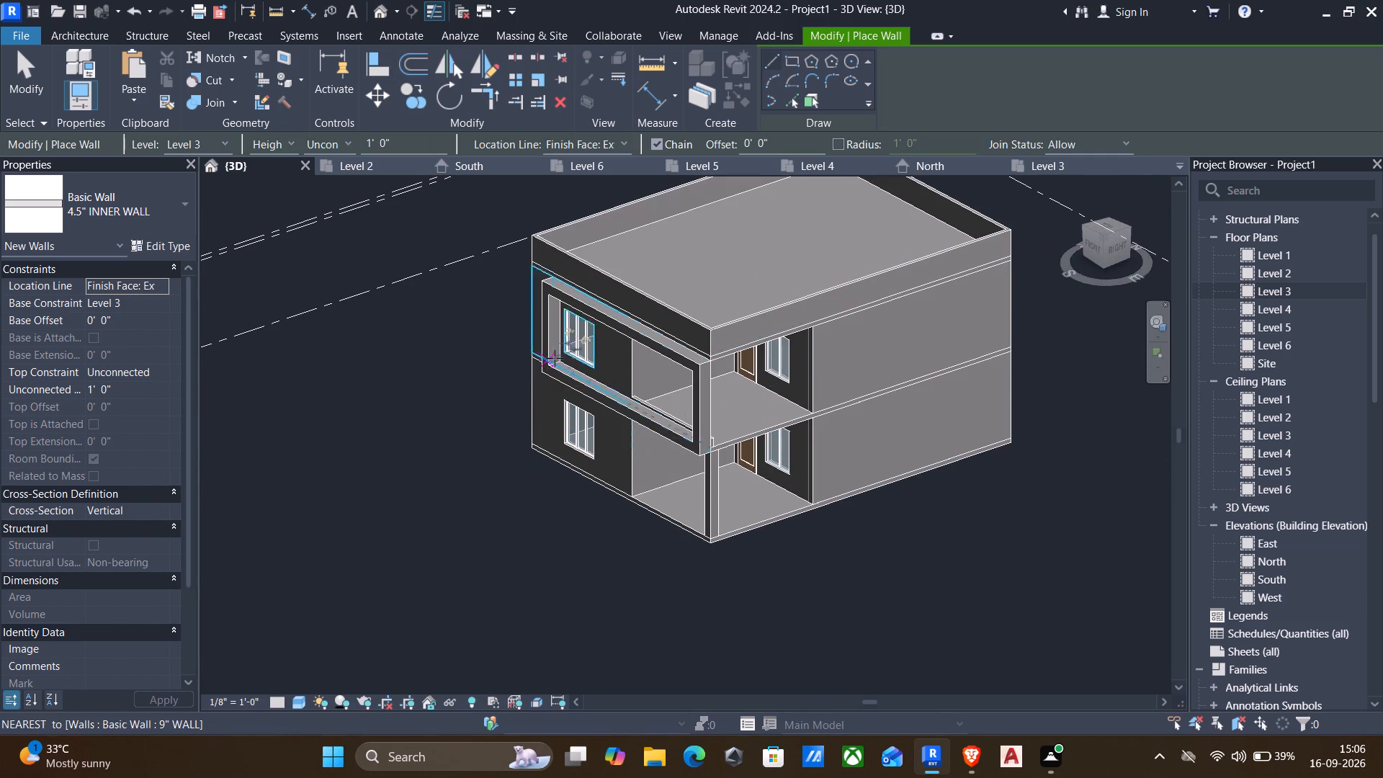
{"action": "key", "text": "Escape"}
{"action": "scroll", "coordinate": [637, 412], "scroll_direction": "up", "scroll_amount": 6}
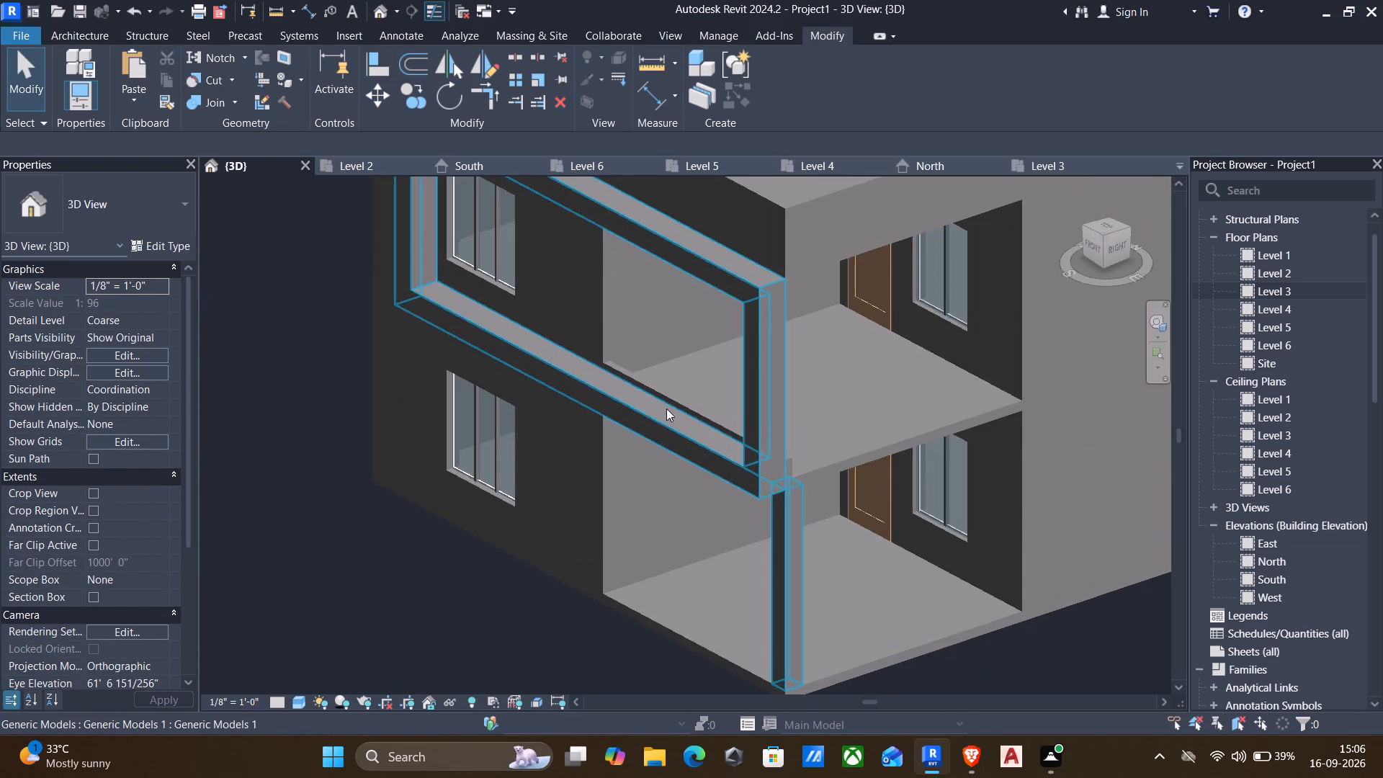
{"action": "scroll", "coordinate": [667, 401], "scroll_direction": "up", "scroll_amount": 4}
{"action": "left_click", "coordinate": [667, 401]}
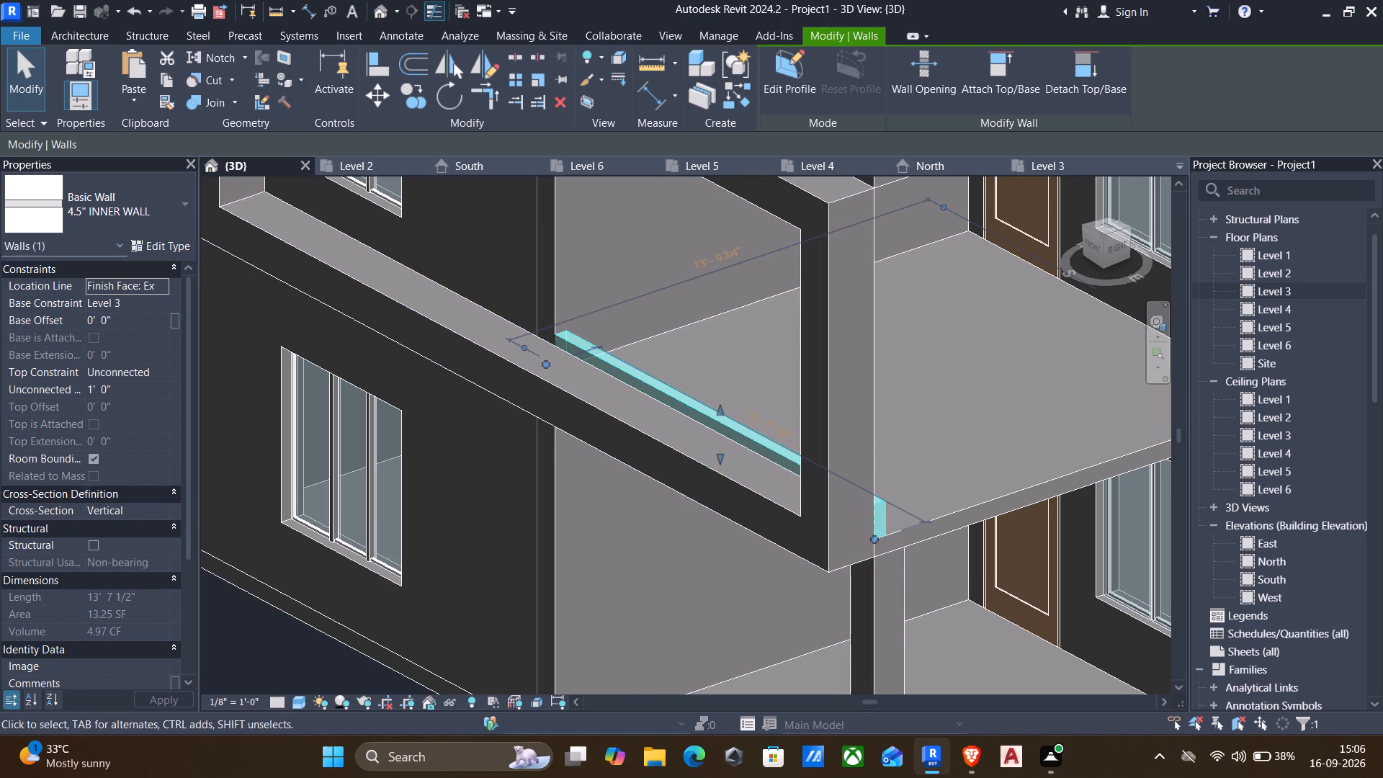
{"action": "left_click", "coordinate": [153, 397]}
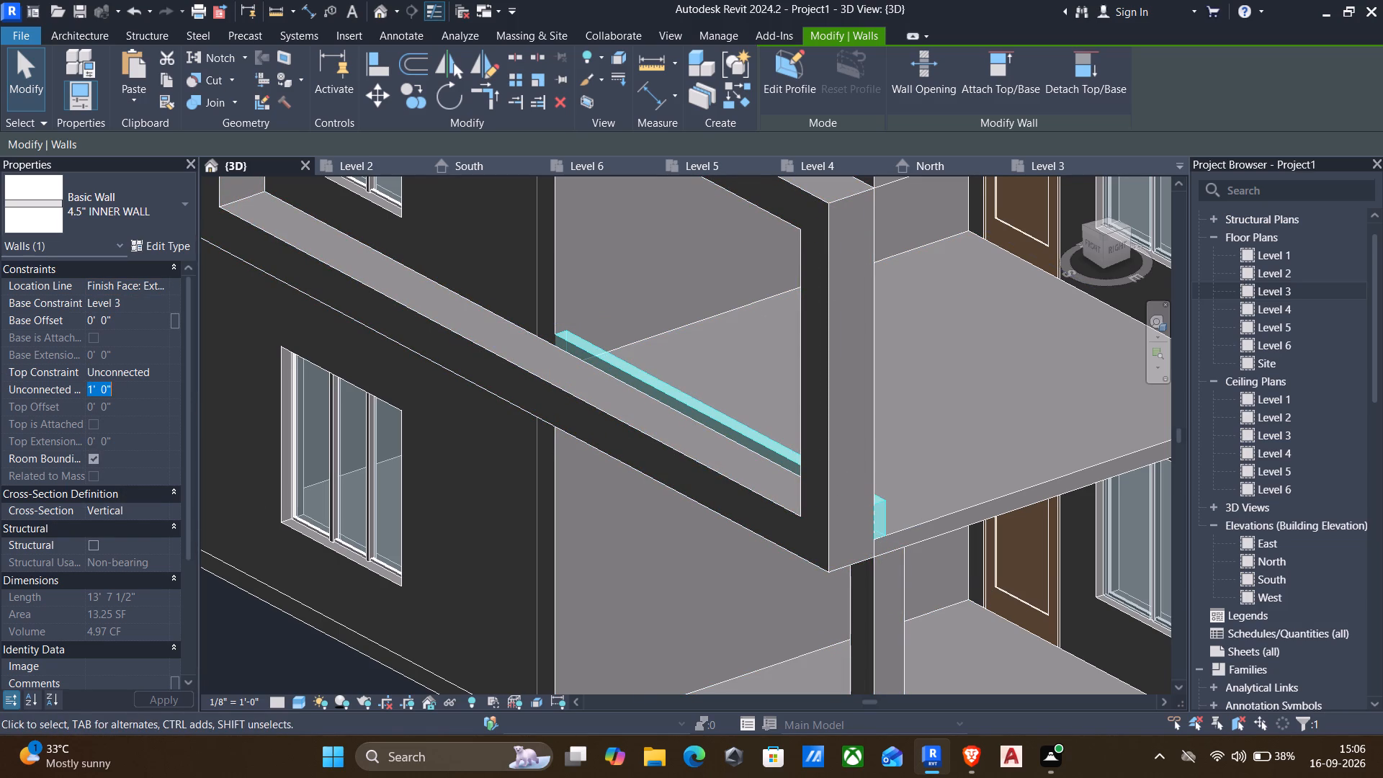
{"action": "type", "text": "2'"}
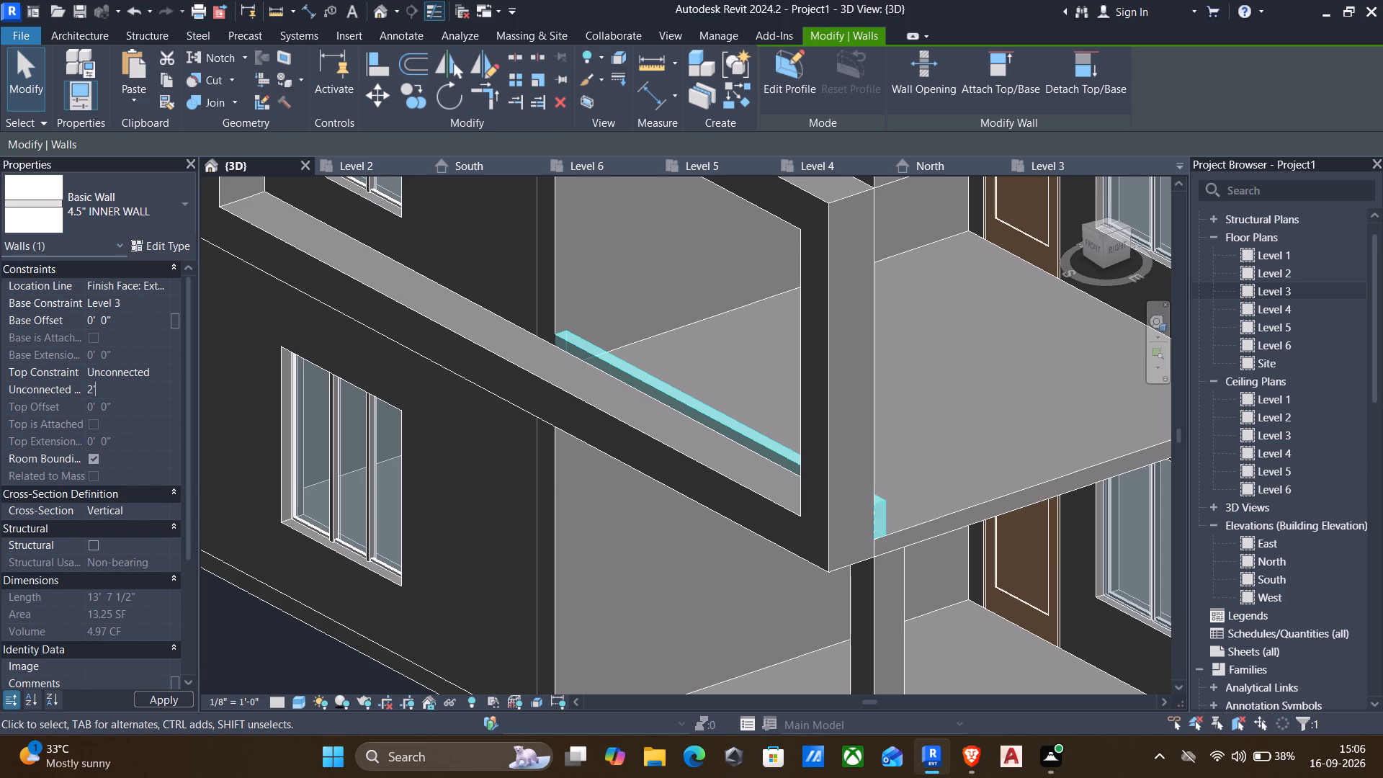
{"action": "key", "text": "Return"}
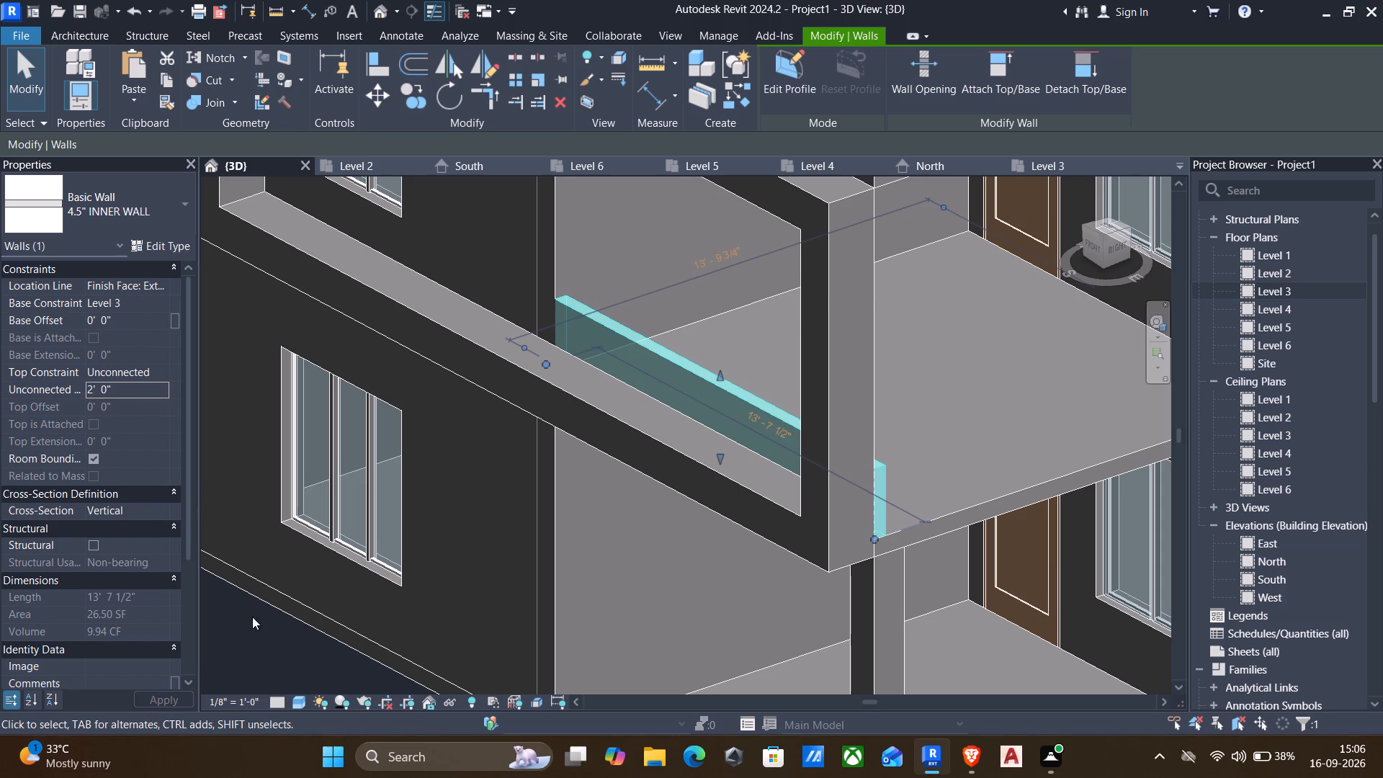
Set the balcony wall's unconnected height to 1' 6".
{"action": "middle_click_drag", "start_coordinate": [267, 609], "coordinate": [248, 559], "text": "shift"}
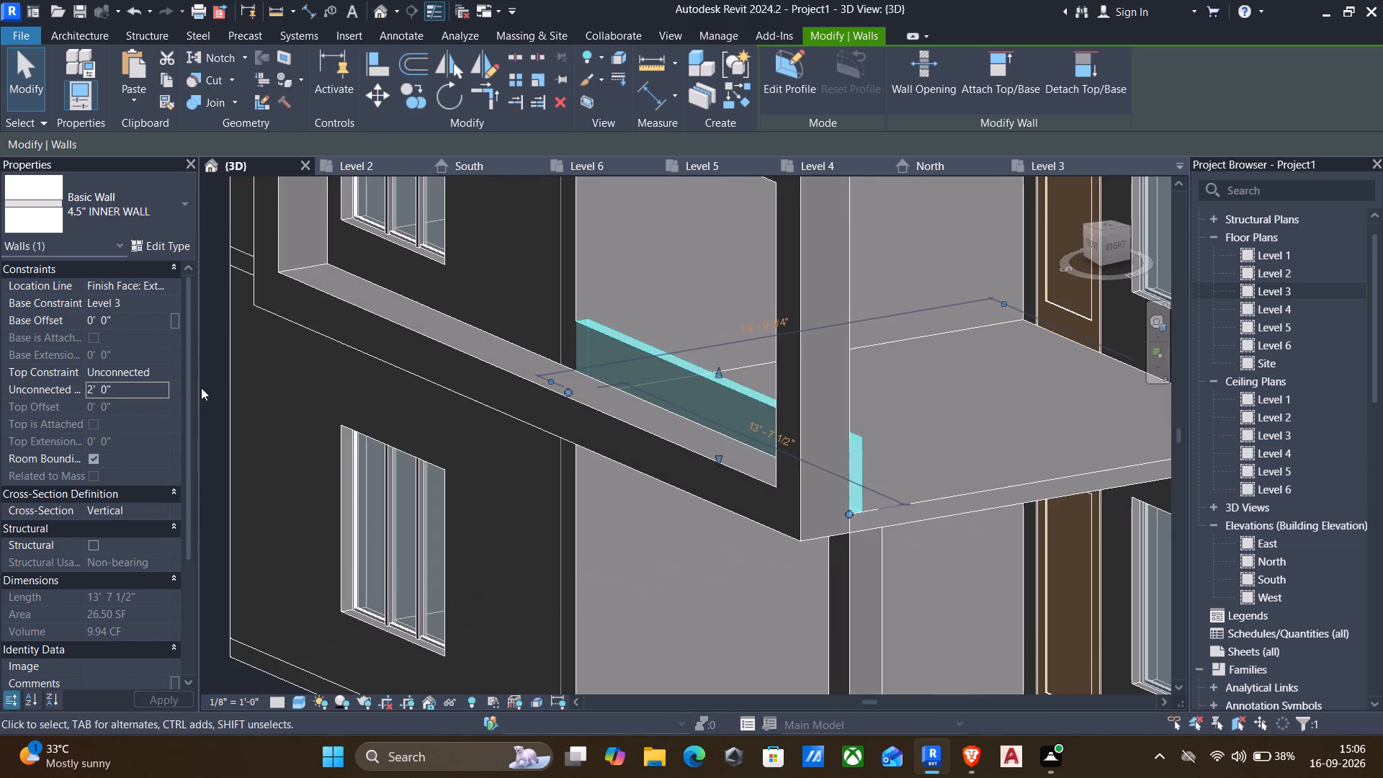
{"action": "left_click", "coordinate": [142, 390]}
{"action": "type", "text": "1'6\""}
{"action": "key", "text": "Return"}
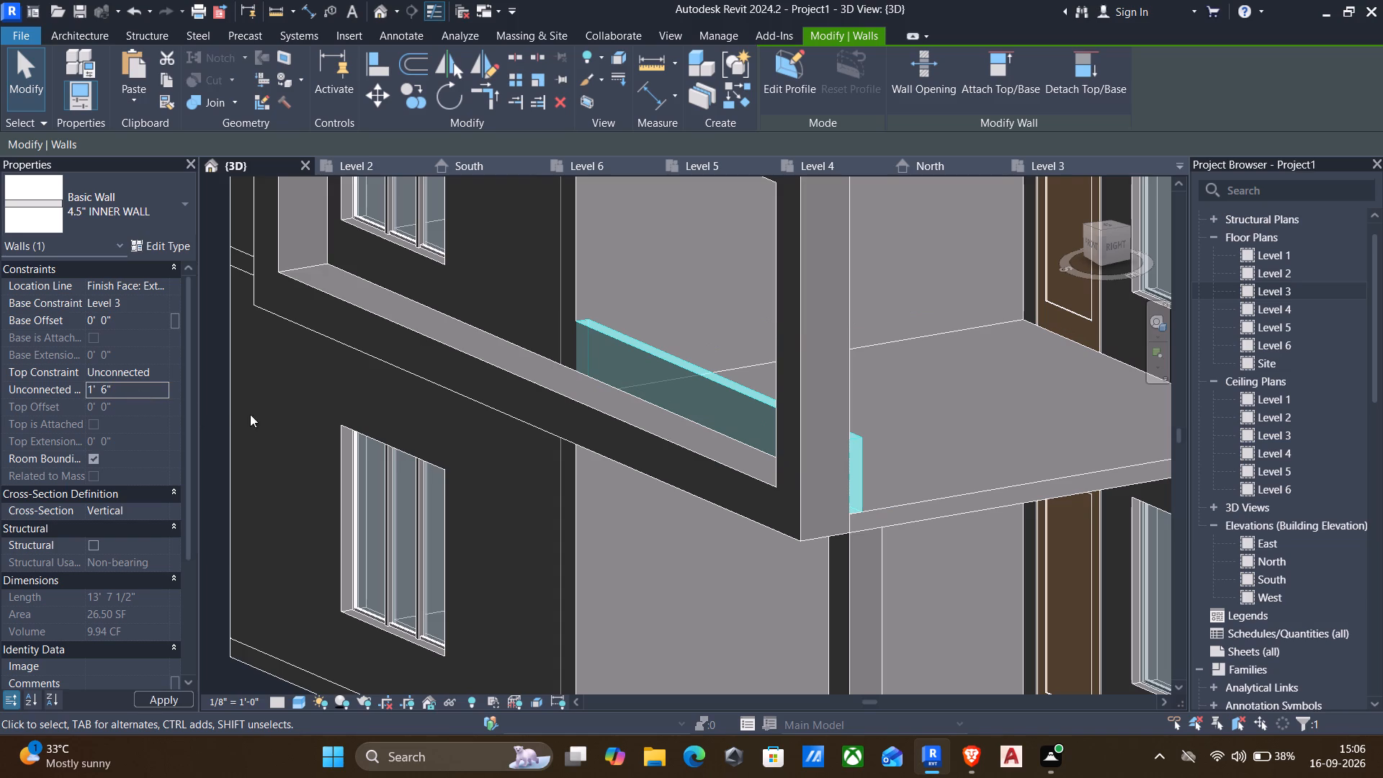
Examine the low balcony wall against the facade frame and floor edge from the front and both sides in 3D.
{"action": "middle_click_drag", "start_coordinate": [427, 436], "coordinate": [428, 436], "text": "shift"}
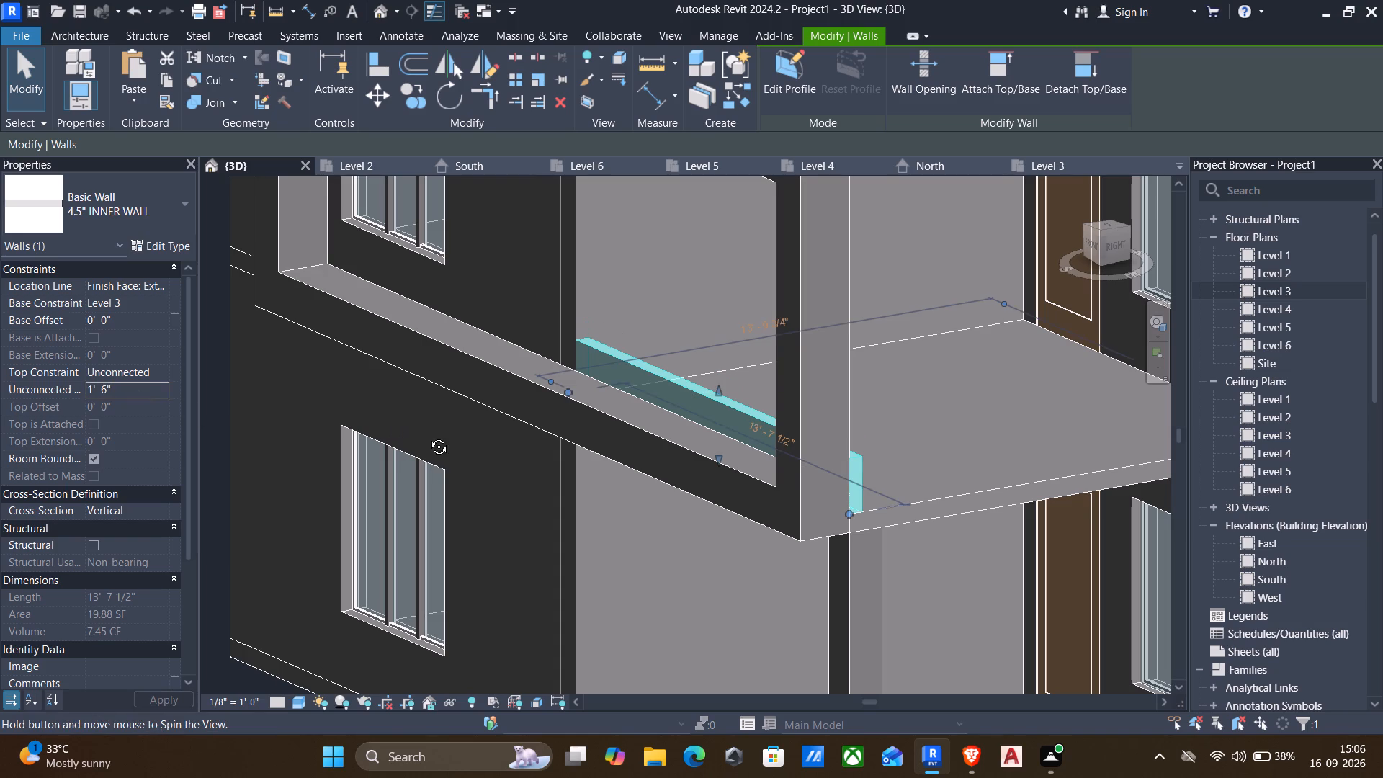
{"action": "middle_click_drag", "start_coordinate": [428, 436], "coordinate": [445, 458], "text": "shift"}
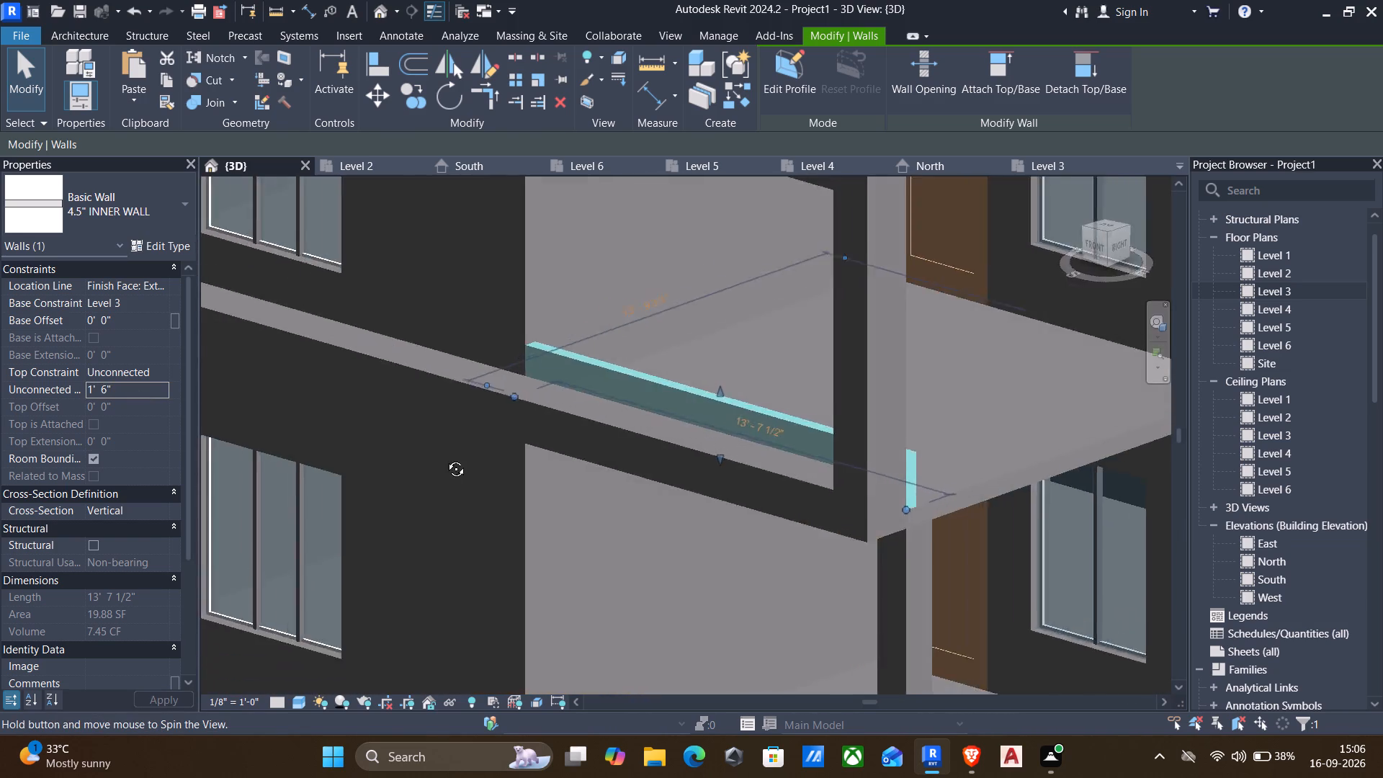
{"action": "middle_click_drag", "start_coordinate": [445, 458], "coordinate": [415, 462], "text": "shift"}
{"action": "key", "text": "Escape"}
{"action": "scroll", "coordinate": [467, 511], "scroll_direction": "down", "scroll_amount": 1, "text": "shift"}
{"action": "middle_click_drag", "start_coordinate": [471, 511], "coordinate": [476, 511], "text": "shift"}
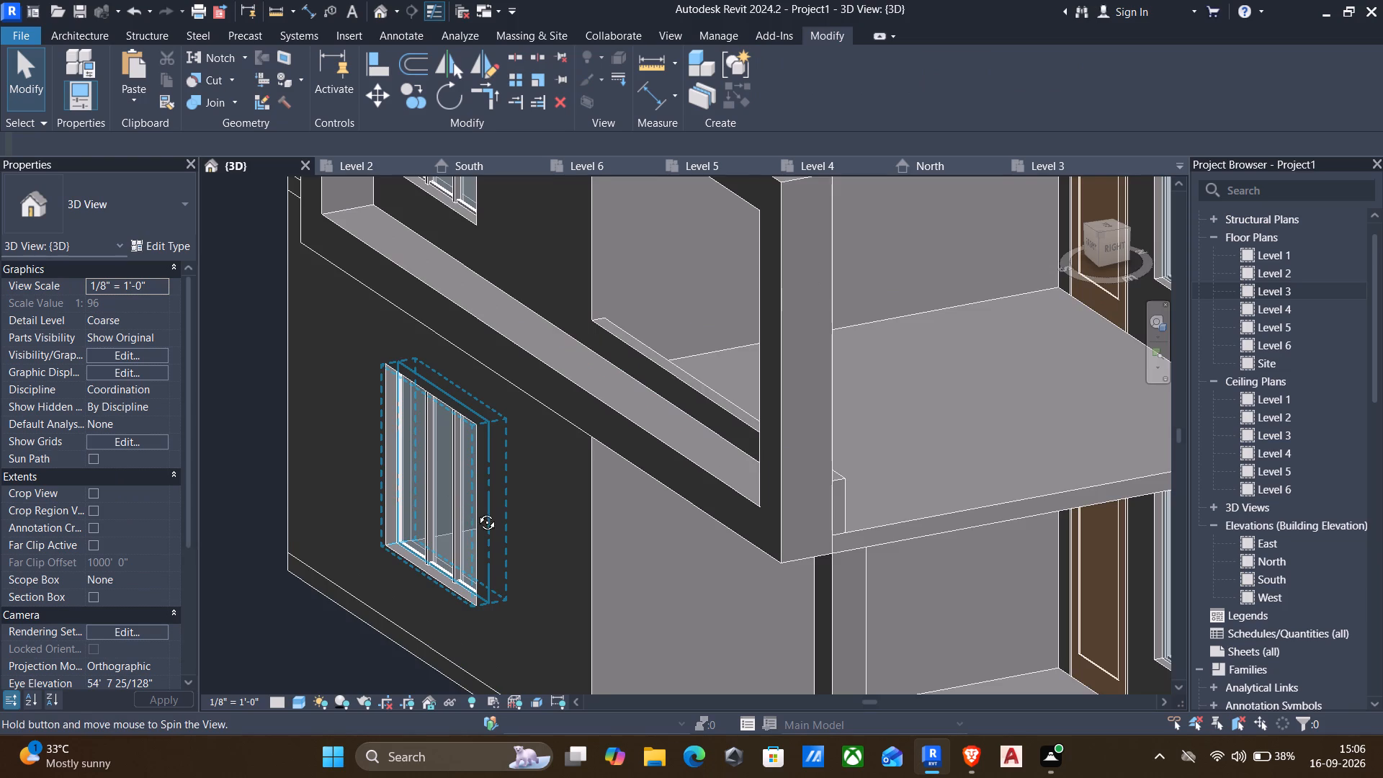
{"action": "middle_click_drag", "start_coordinate": [476, 511], "coordinate": [622, 556], "text": "shift"}
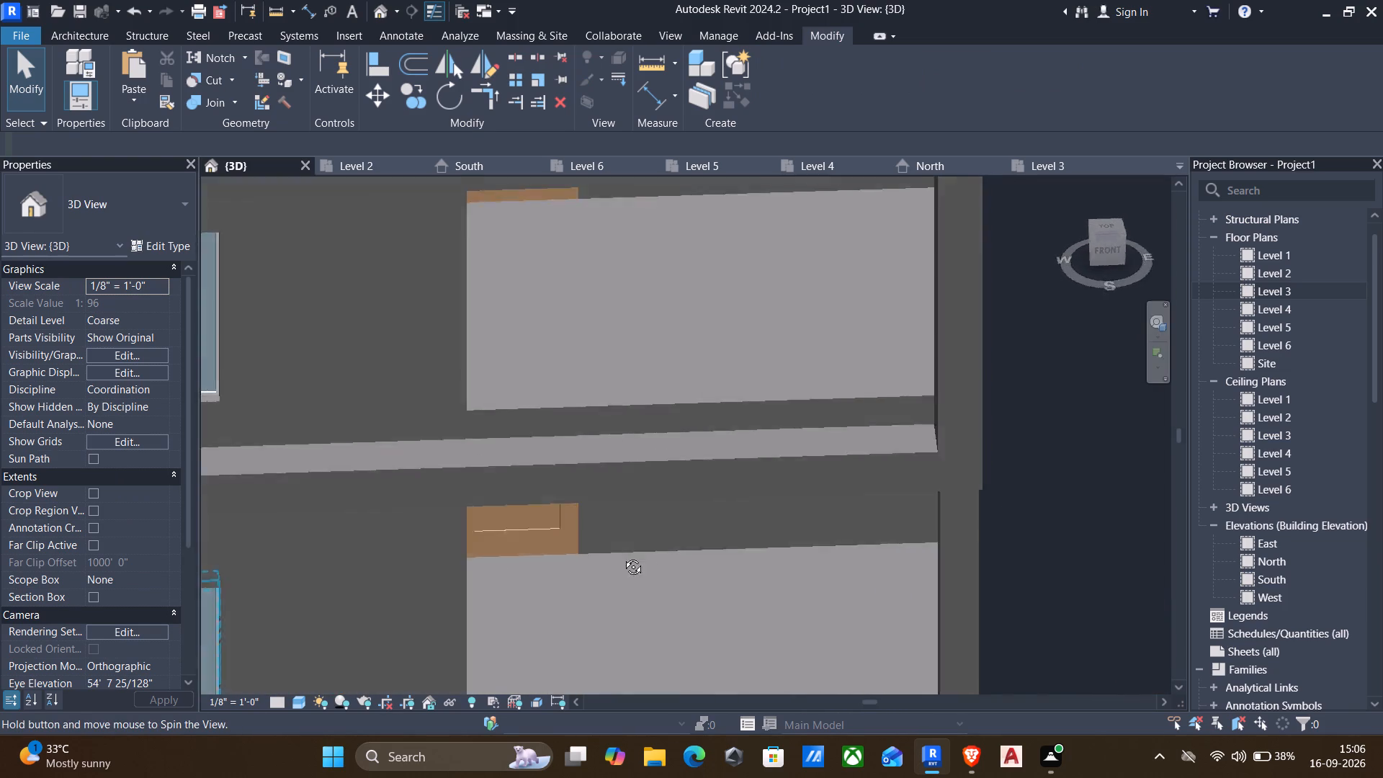
{"action": "middle_click_drag", "start_coordinate": [622, 556], "coordinate": [421, 547], "text": "shift"}
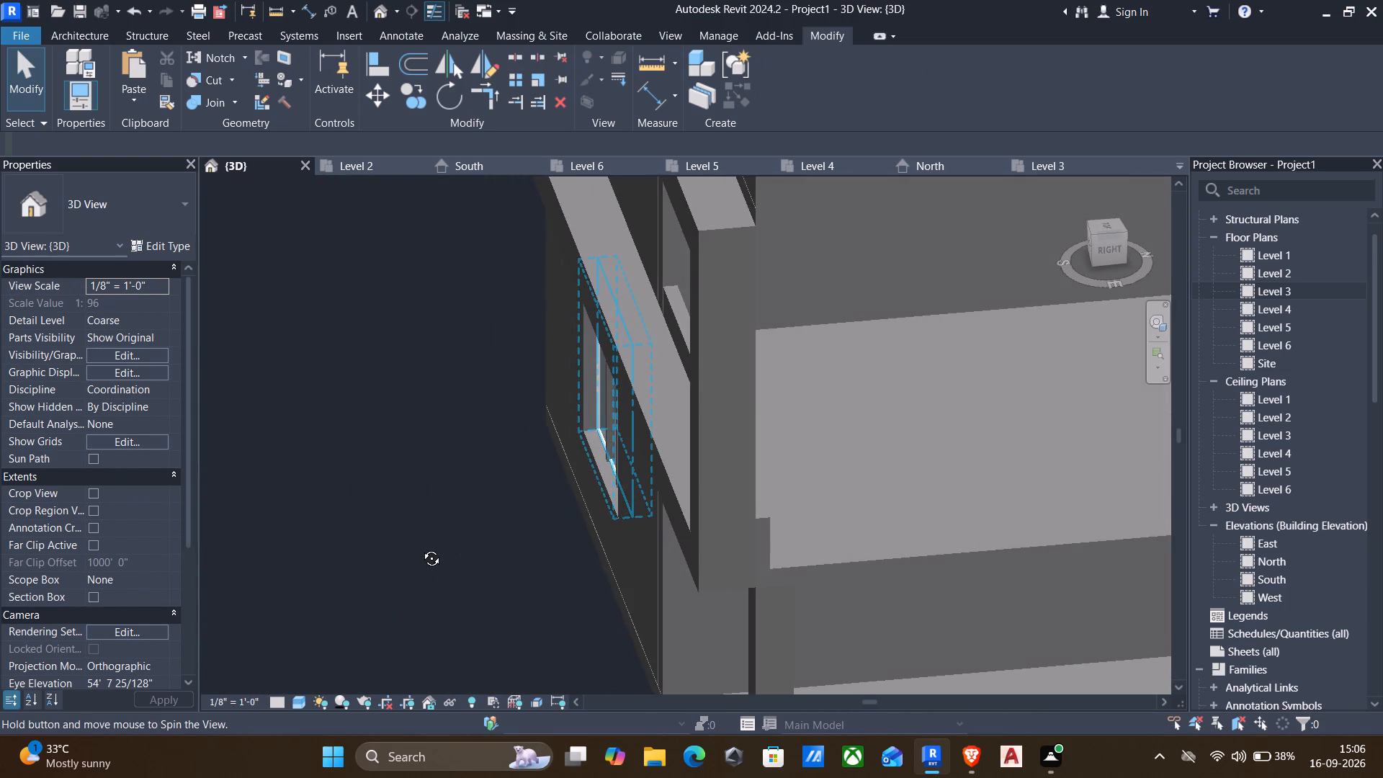
{"action": "middle_click_drag", "start_coordinate": [421, 547], "coordinate": [487, 510], "text": "shift"}
{"action": "scroll", "coordinate": [552, 341], "scroll_direction": "up", "scroll_amount": 1}
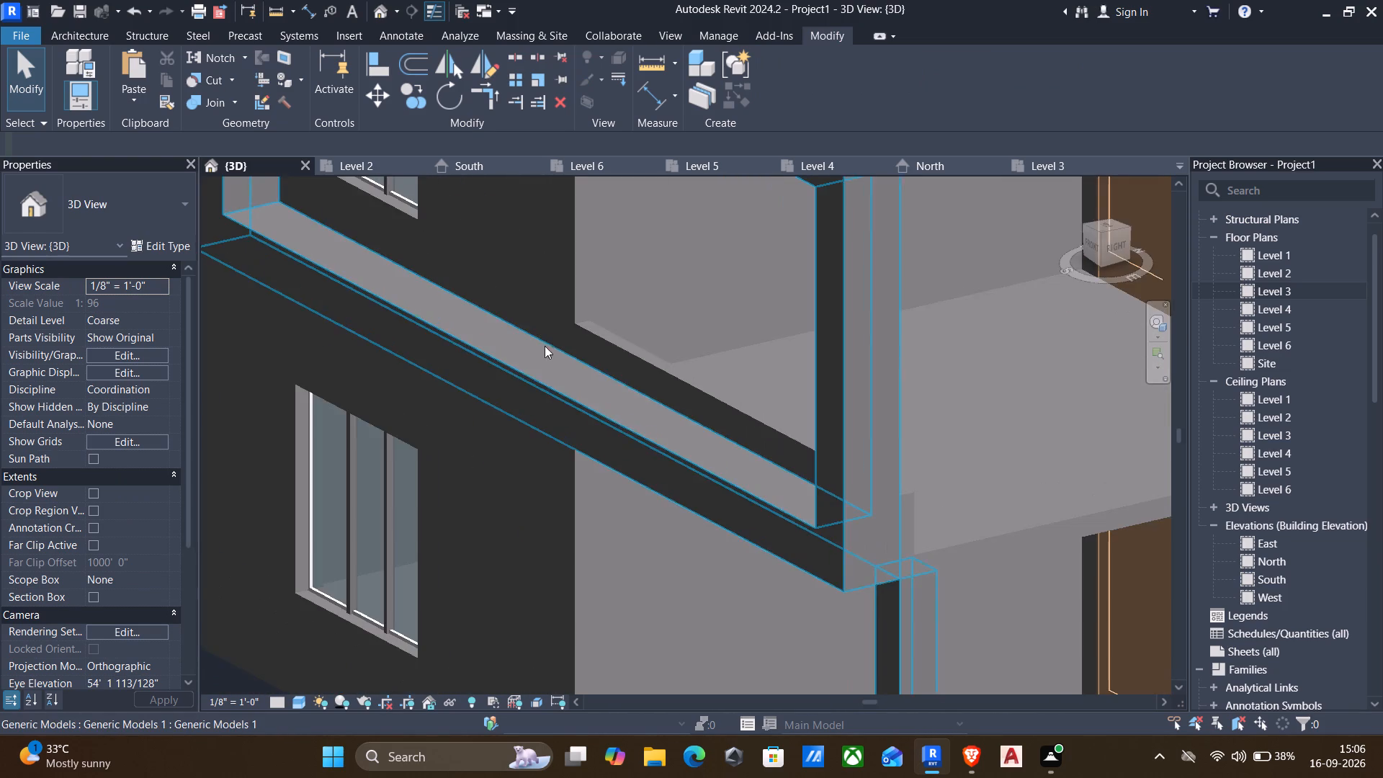
{"action": "scroll", "coordinate": [514, 457], "scroll_direction": "down", "scroll_amount": 4}
{"action": "middle_click_drag", "start_coordinate": [497, 520], "coordinate": [824, 498], "text": "shift"}
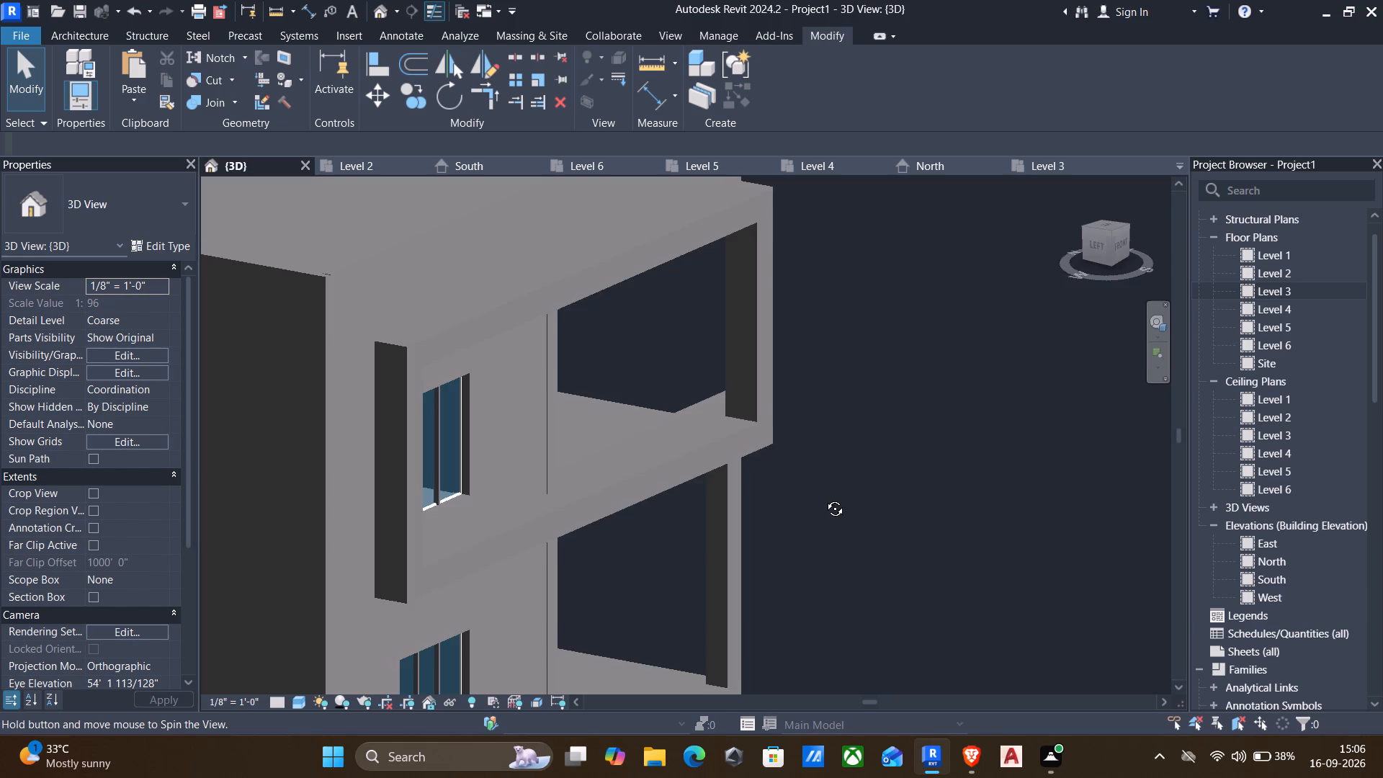
{"action": "middle_click_drag", "start_coordinate": [824, 498], "coordinate": [681, 530], "text": "shift"}
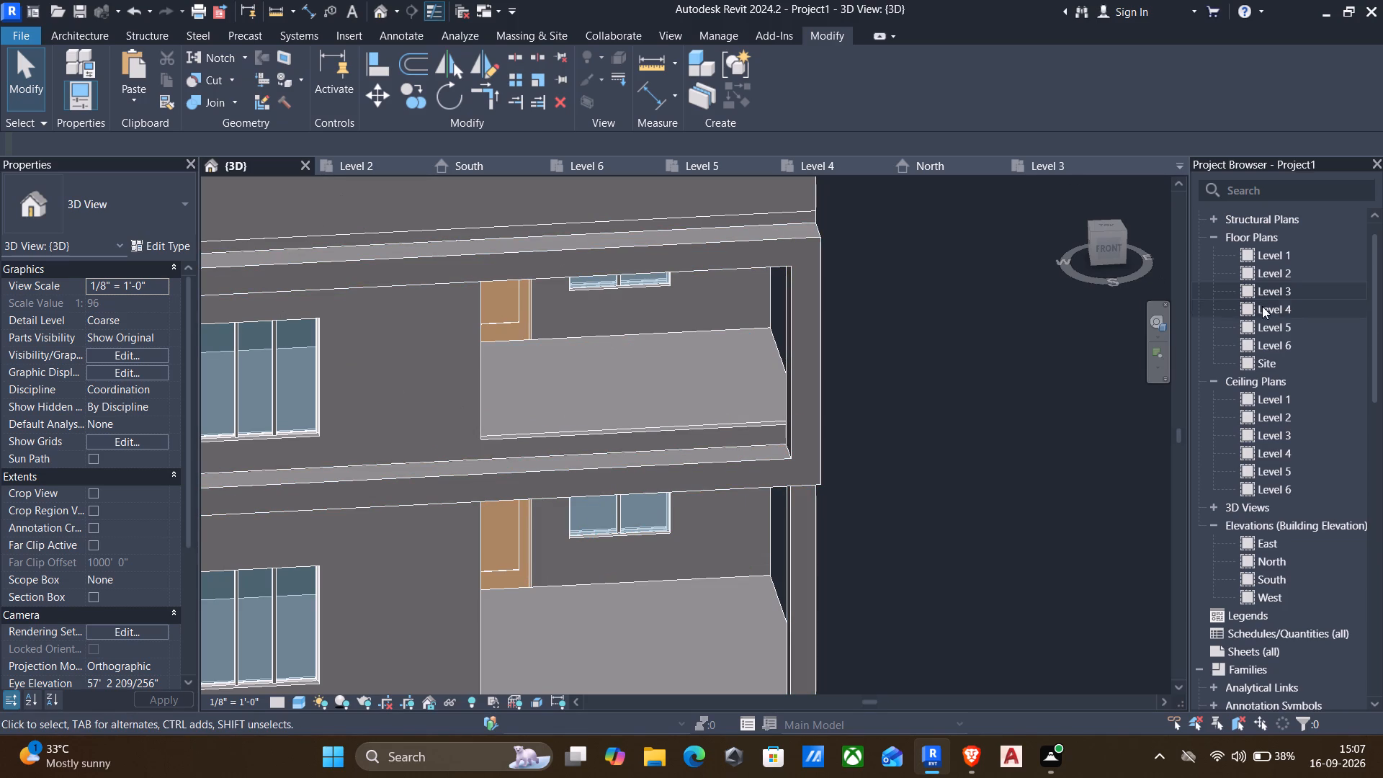
On Level 3, start an in-place model in the Columns category and begin a solid extrusion for it.
{"action": "double_click", "coordinate": [1307, 292]}
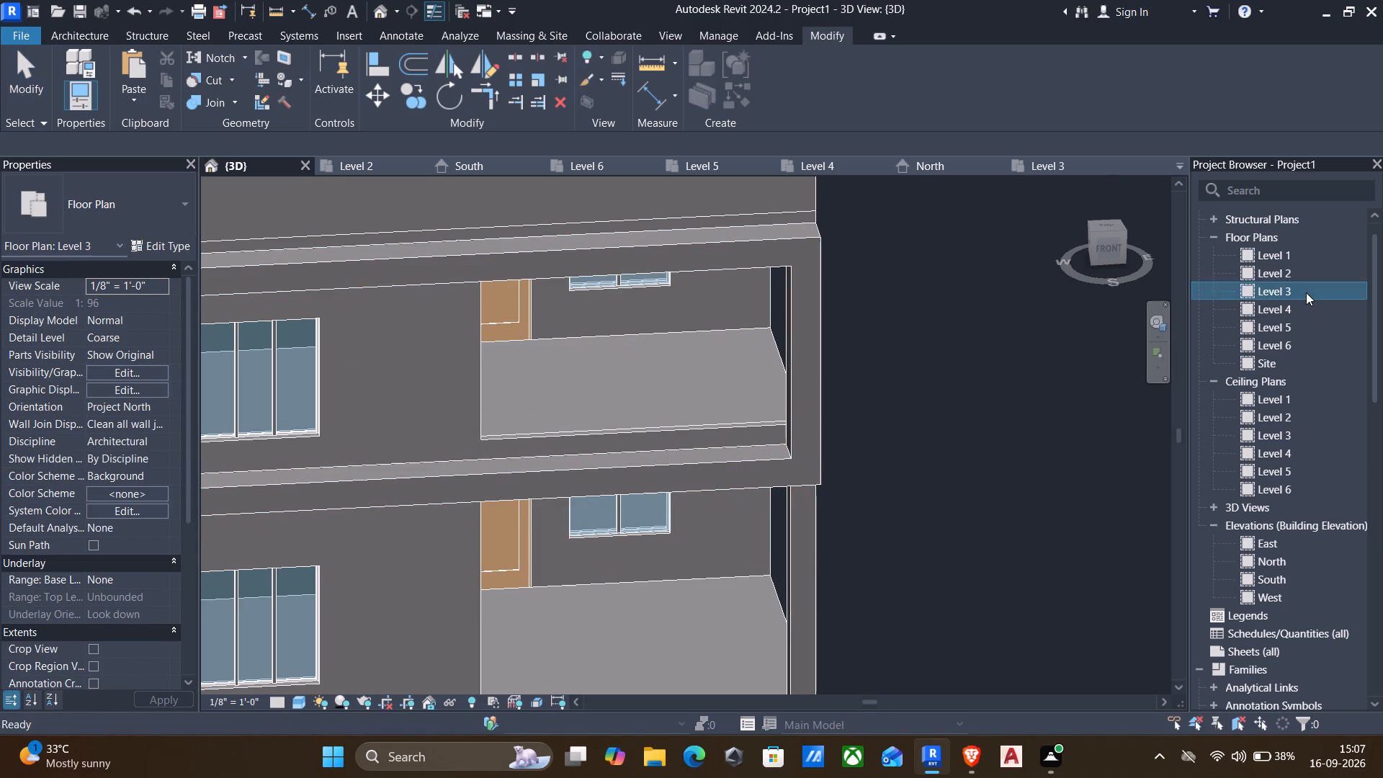
{"action": "middle_click_drag", "start_coordinate": [865, 506], "coordinate": [853, 455]}
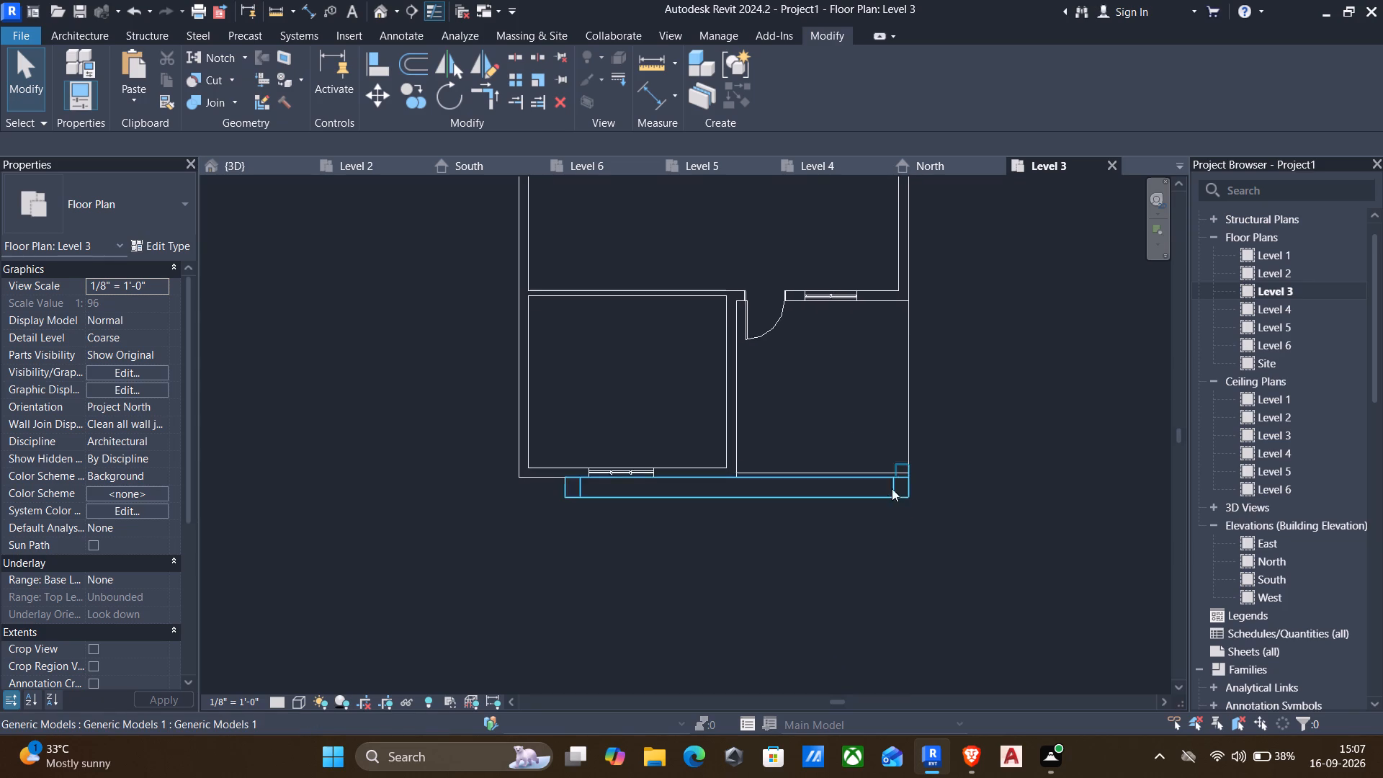
{"action": "scroll", "coordinate": [896, 491], "scroll_direction": "up", "scroll_amount": 3}
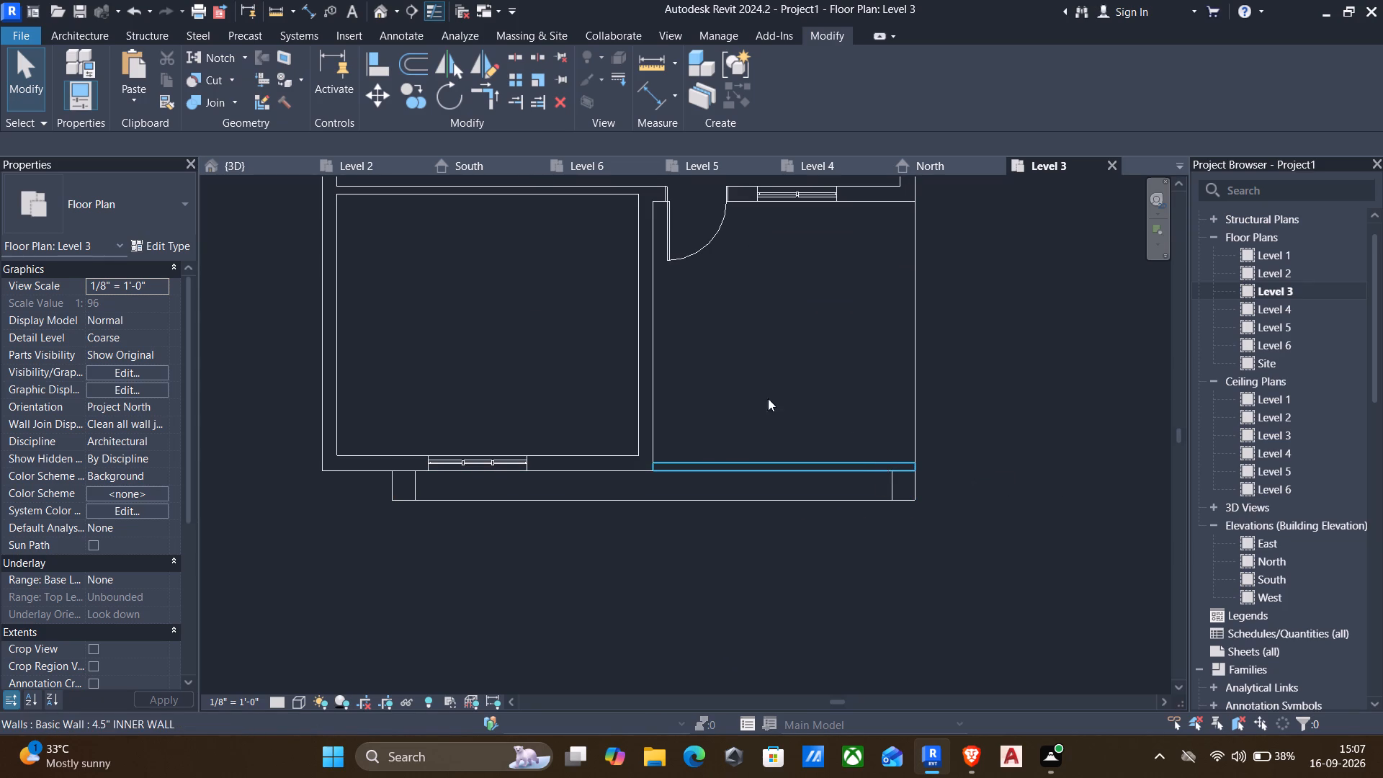
{"action": "left_click", "coordinate": [83, 34]}
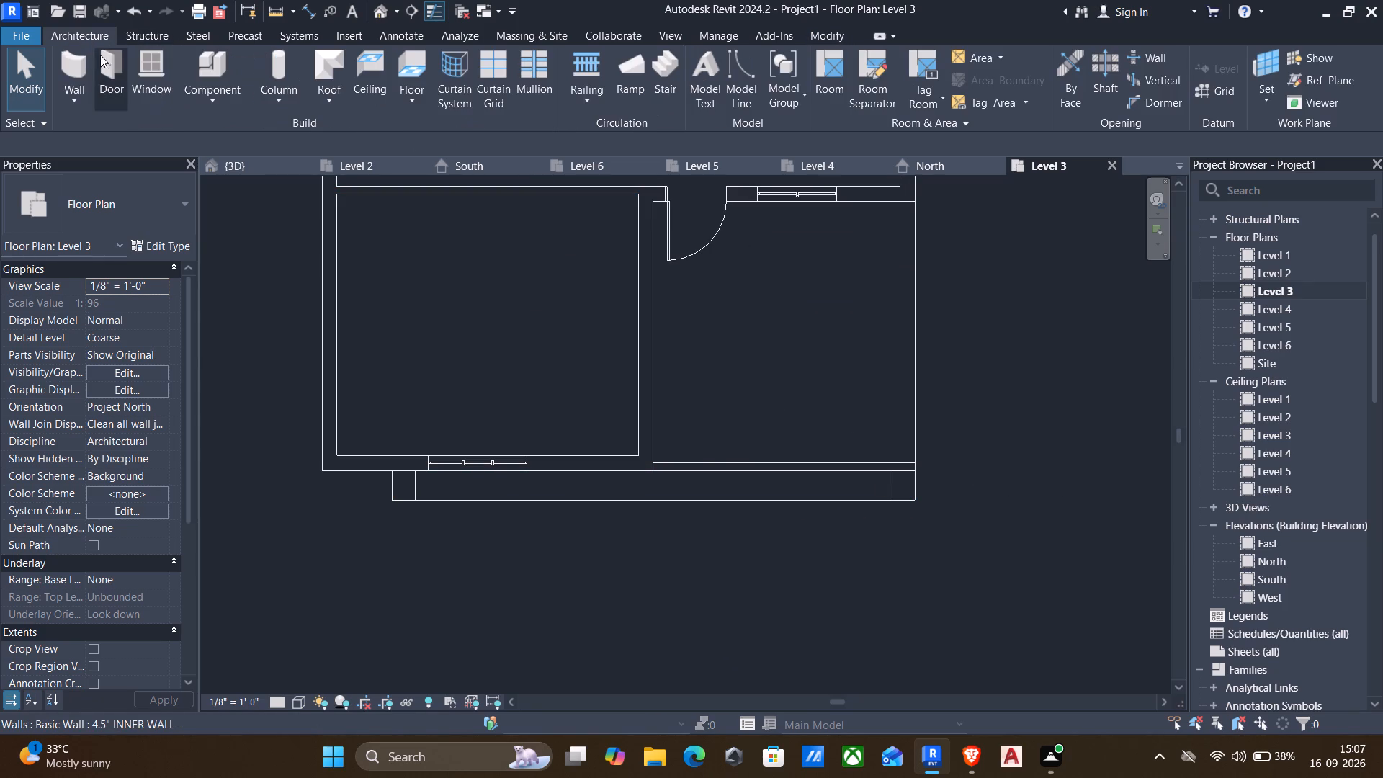
{"action": "left_click", "coordinate": [205, 107]}
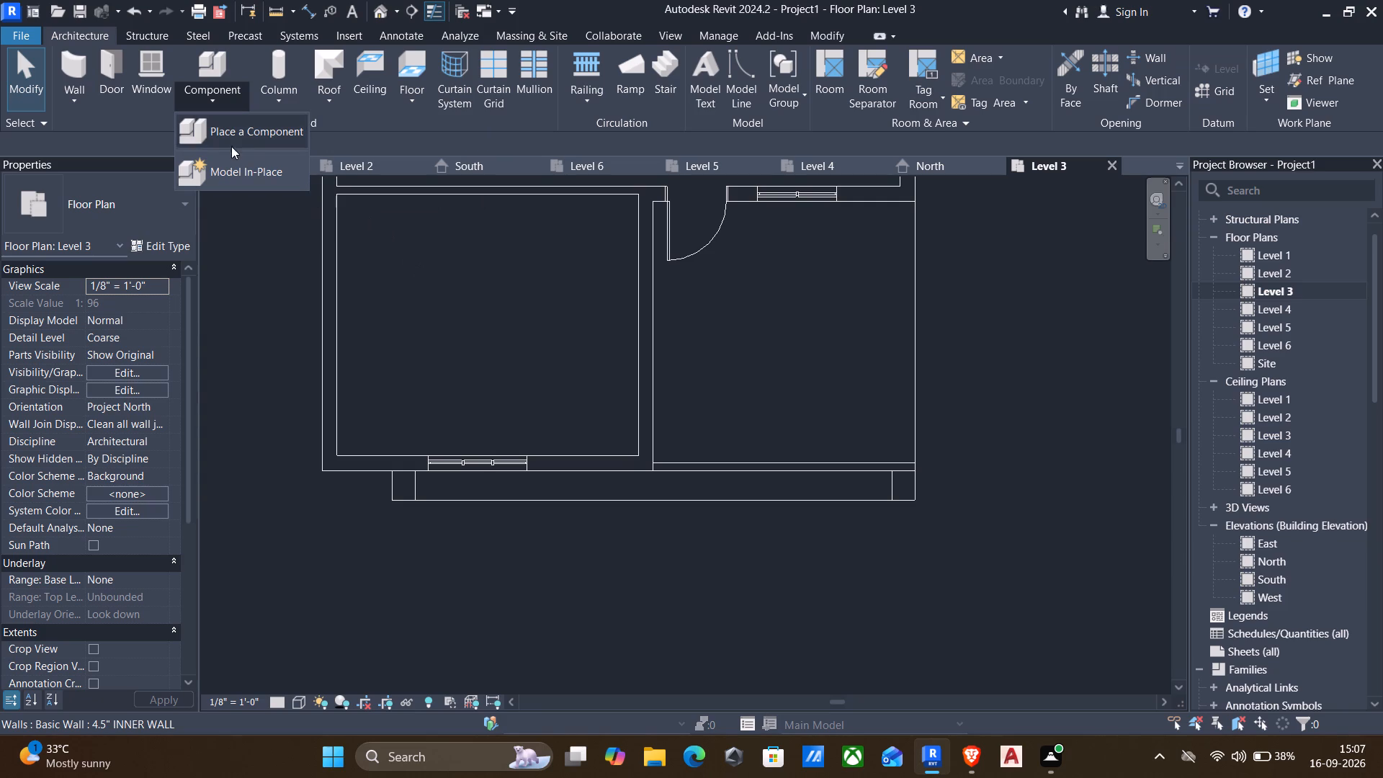
{"action": "left_click", "coordinate": [230, 169]}
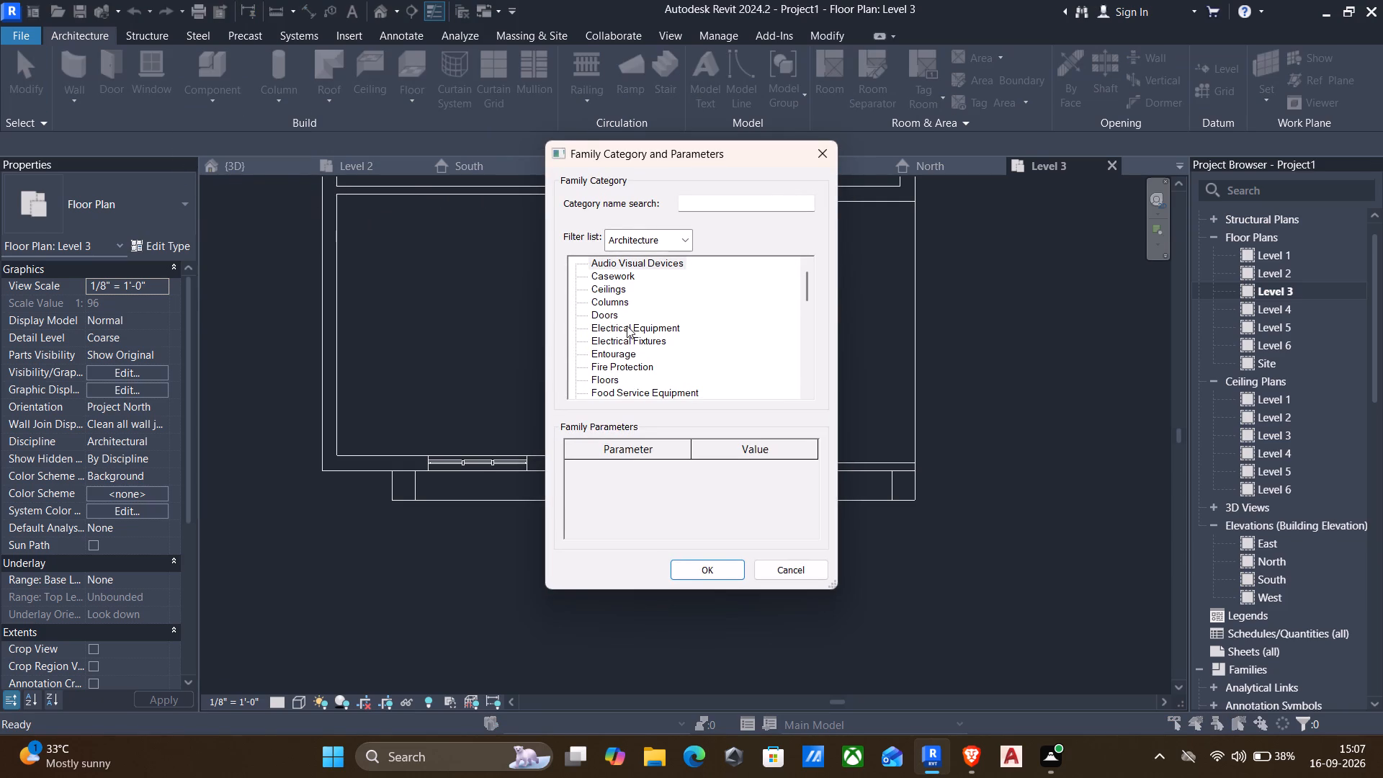
{"action": "left_click", "coordinate": [610, 299]}
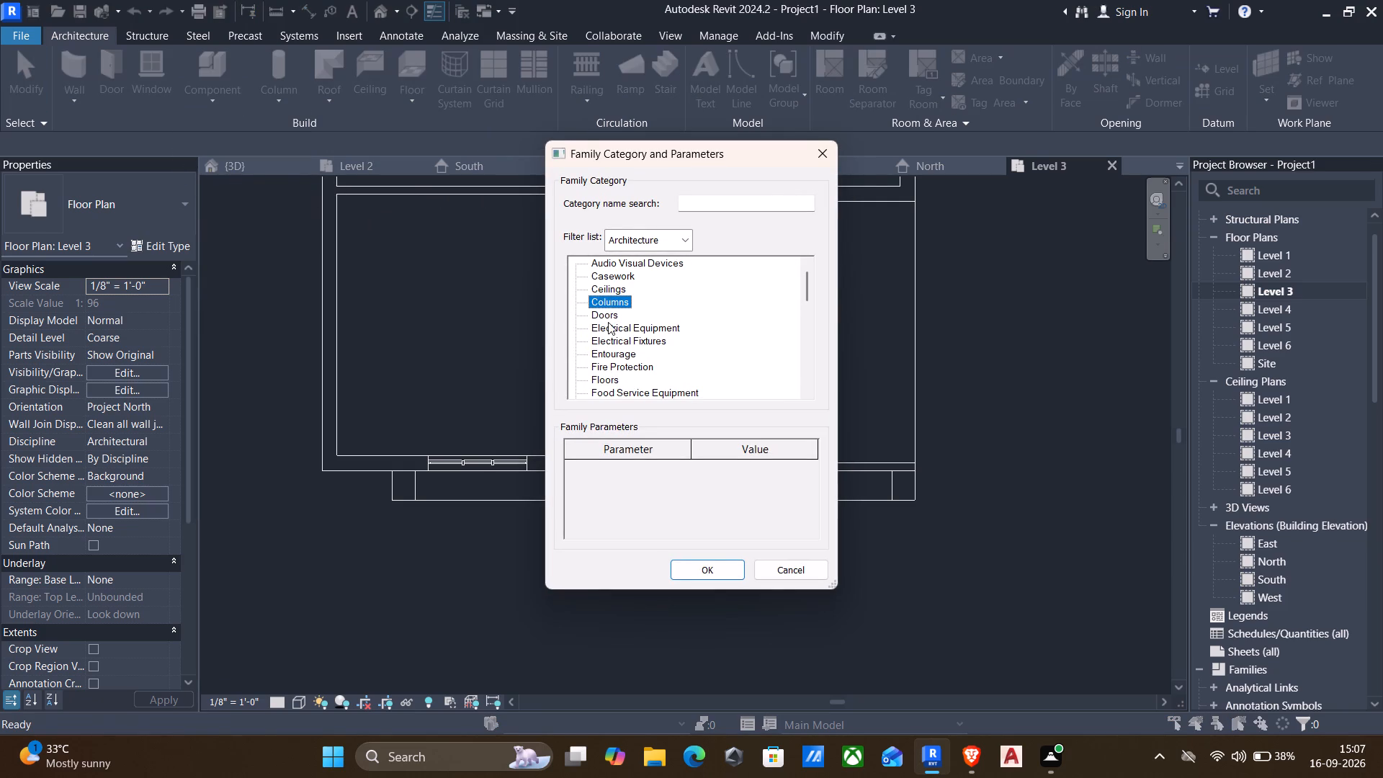
{"action": "left_click", "coordinate": [693, 570]}
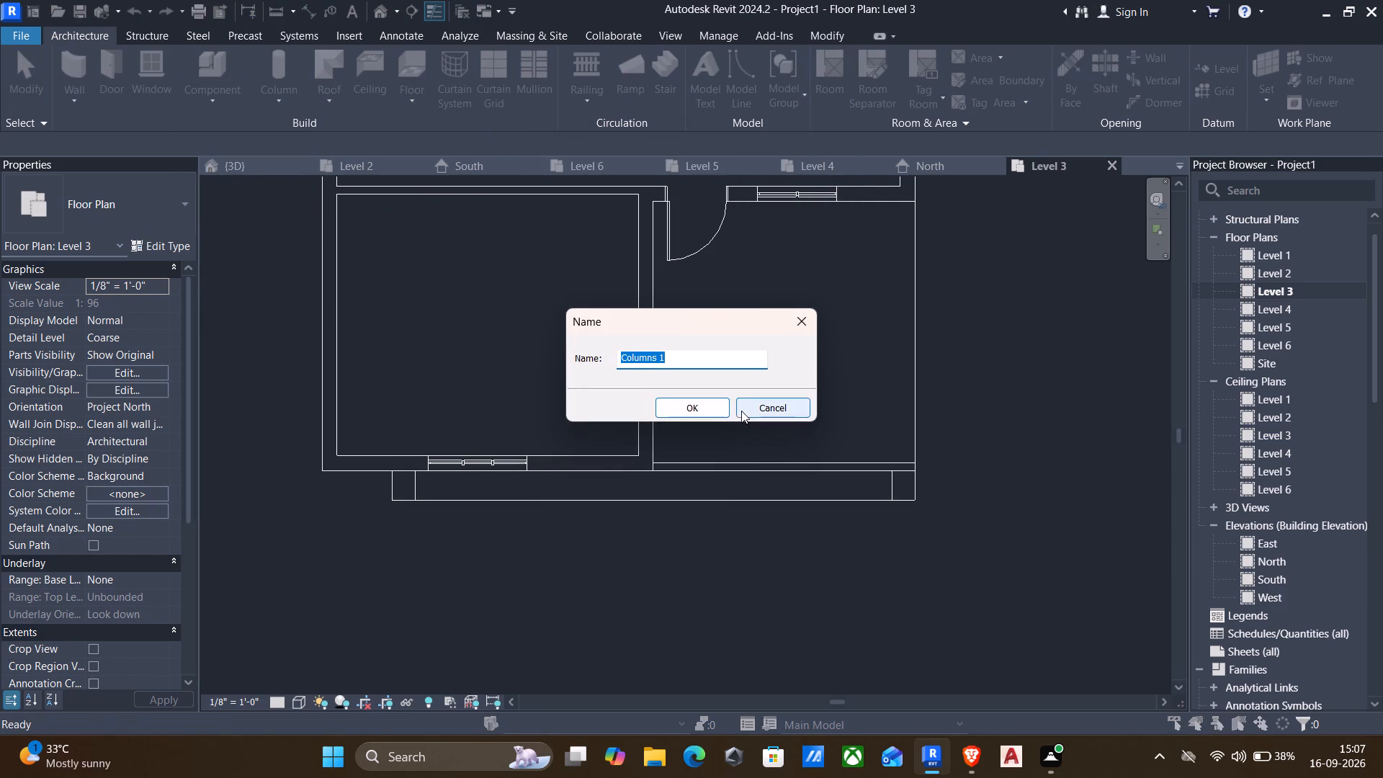
{"action": "left_click", "coordinate": [688, 404]}
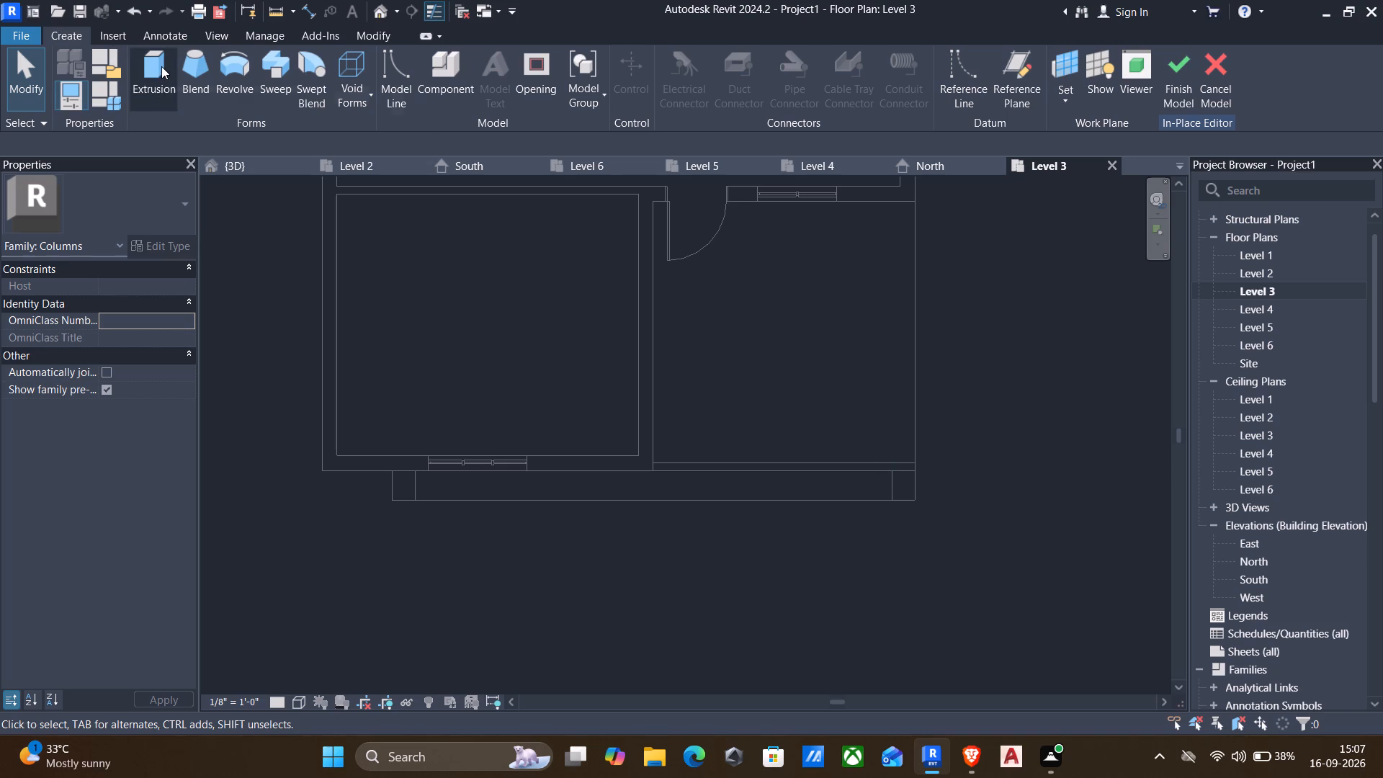
{"action": "left_click", "coordinate": [144, 75]}
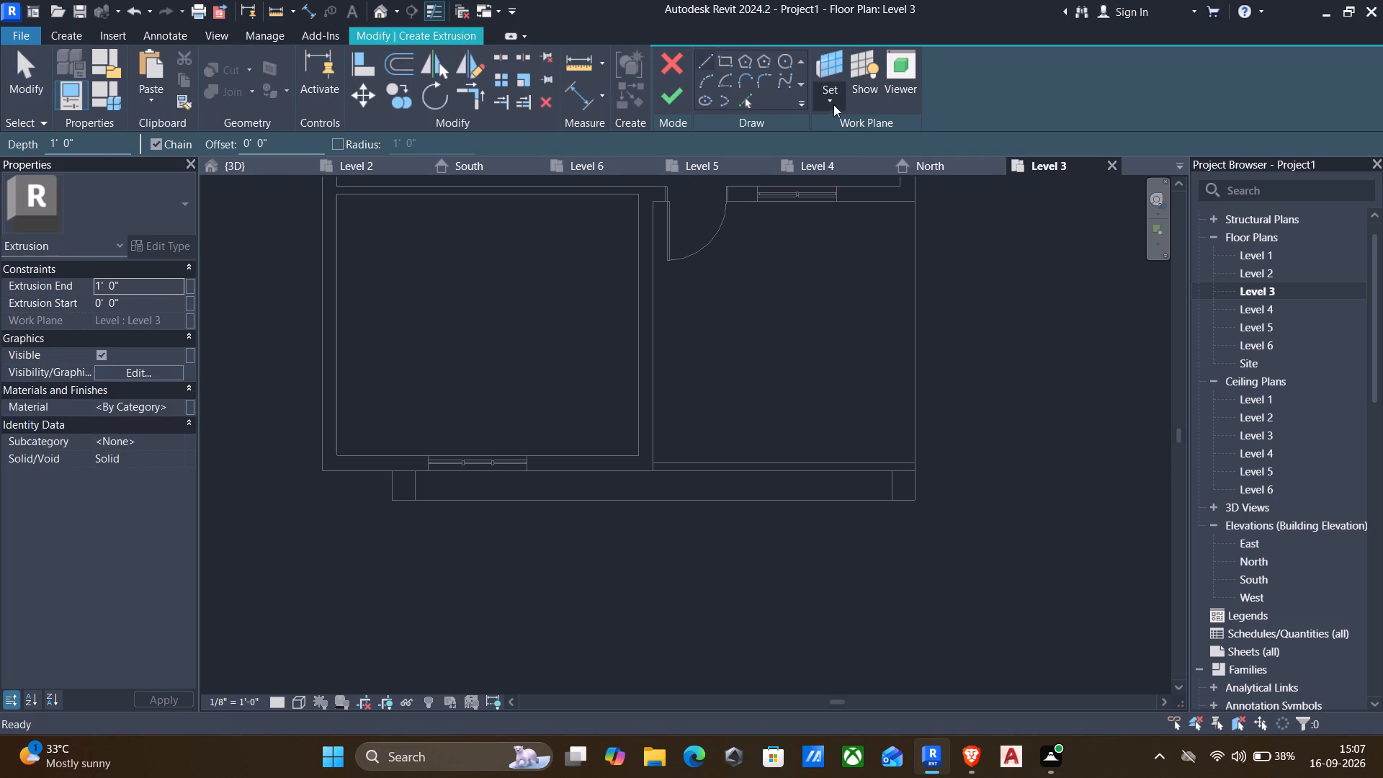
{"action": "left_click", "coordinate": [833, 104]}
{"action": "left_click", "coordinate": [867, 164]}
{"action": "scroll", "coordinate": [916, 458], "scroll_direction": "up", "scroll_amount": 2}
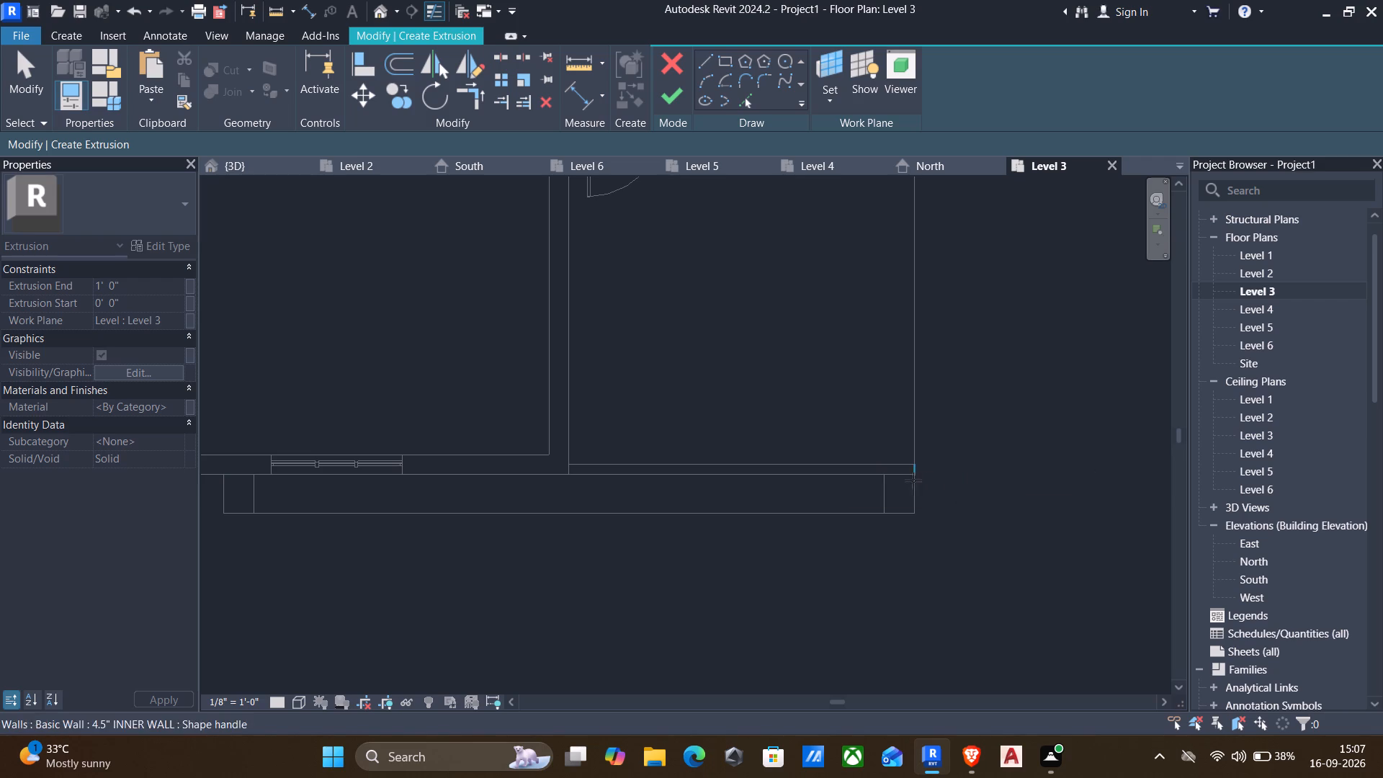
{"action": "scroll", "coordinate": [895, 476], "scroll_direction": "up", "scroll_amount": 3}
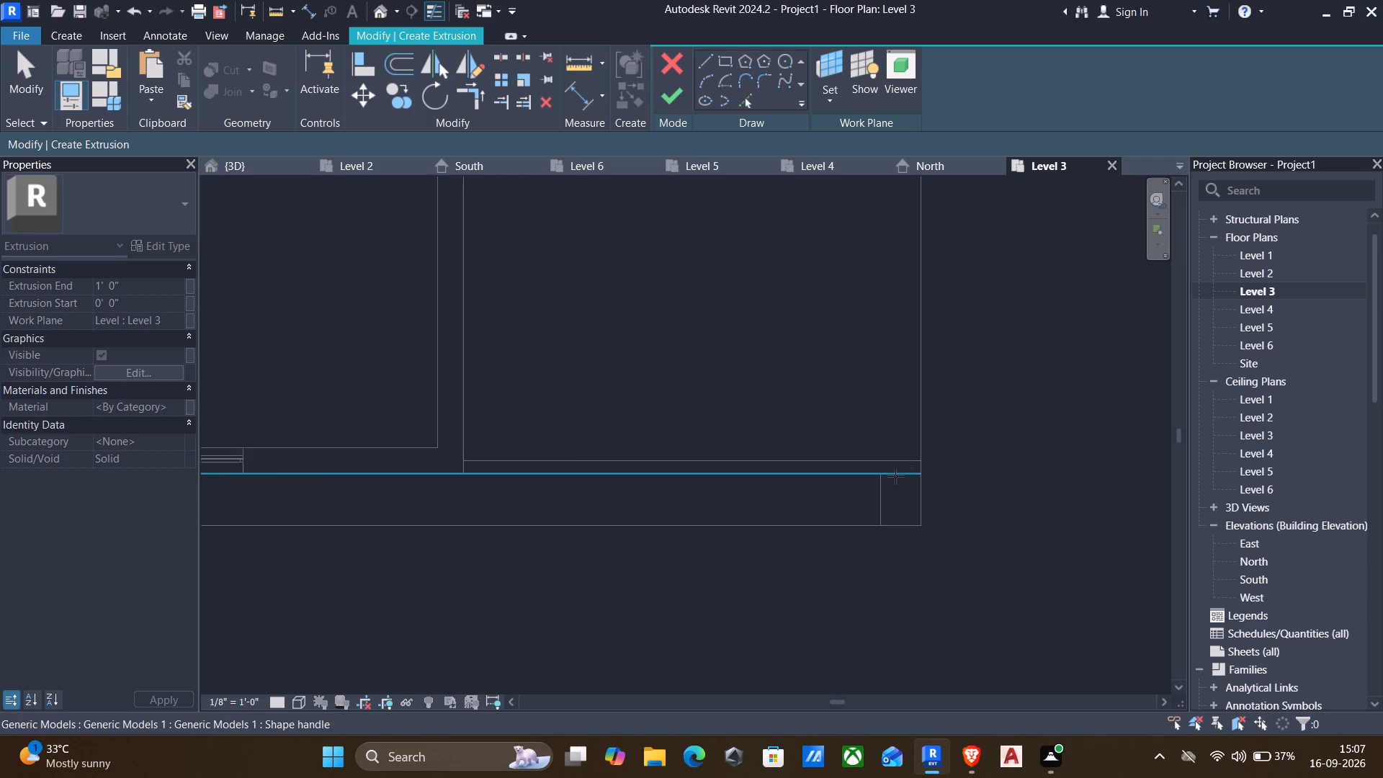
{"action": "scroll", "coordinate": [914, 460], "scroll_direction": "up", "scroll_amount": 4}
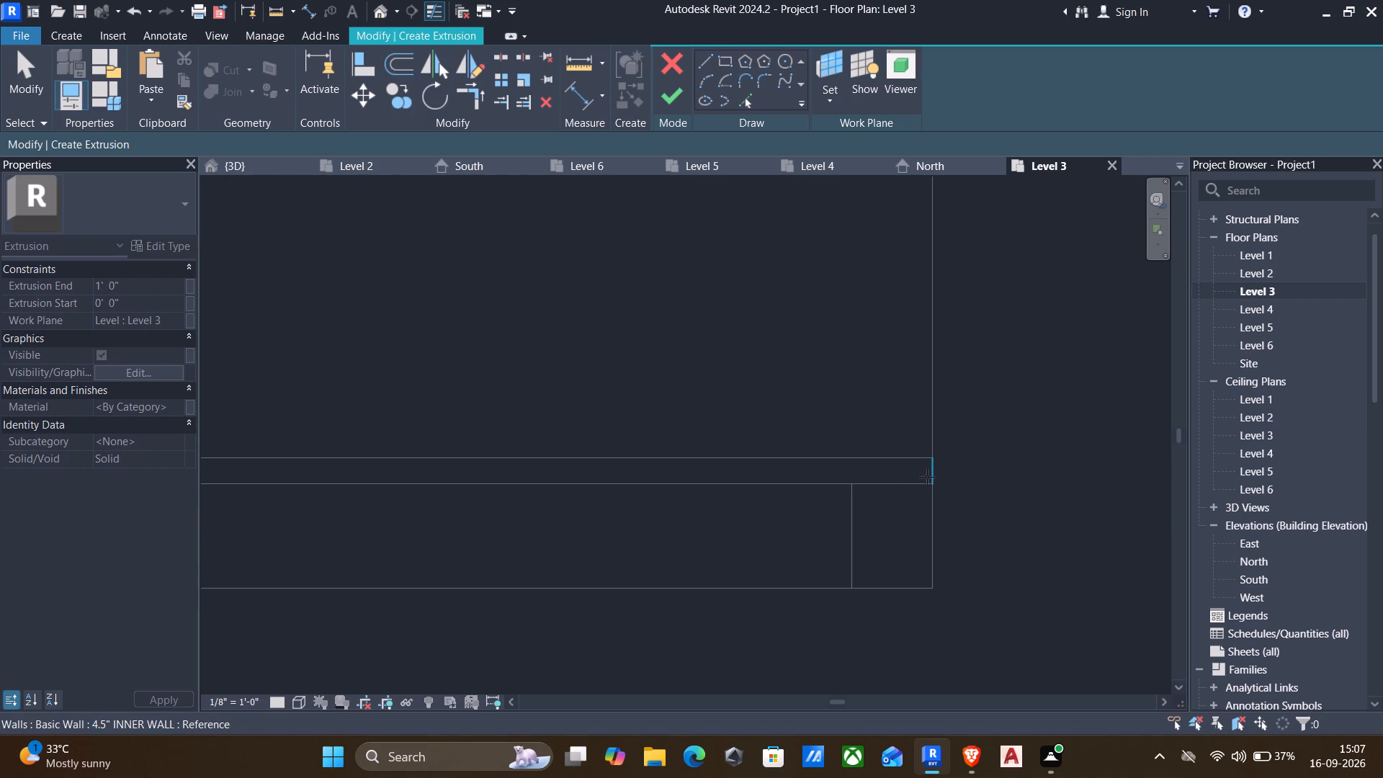
Sketch a rectangular profile about 6" by 4 1/2" at the outer front end of the low balcony wall.
{"action": "left_click", "coordinate": [725, 64]}
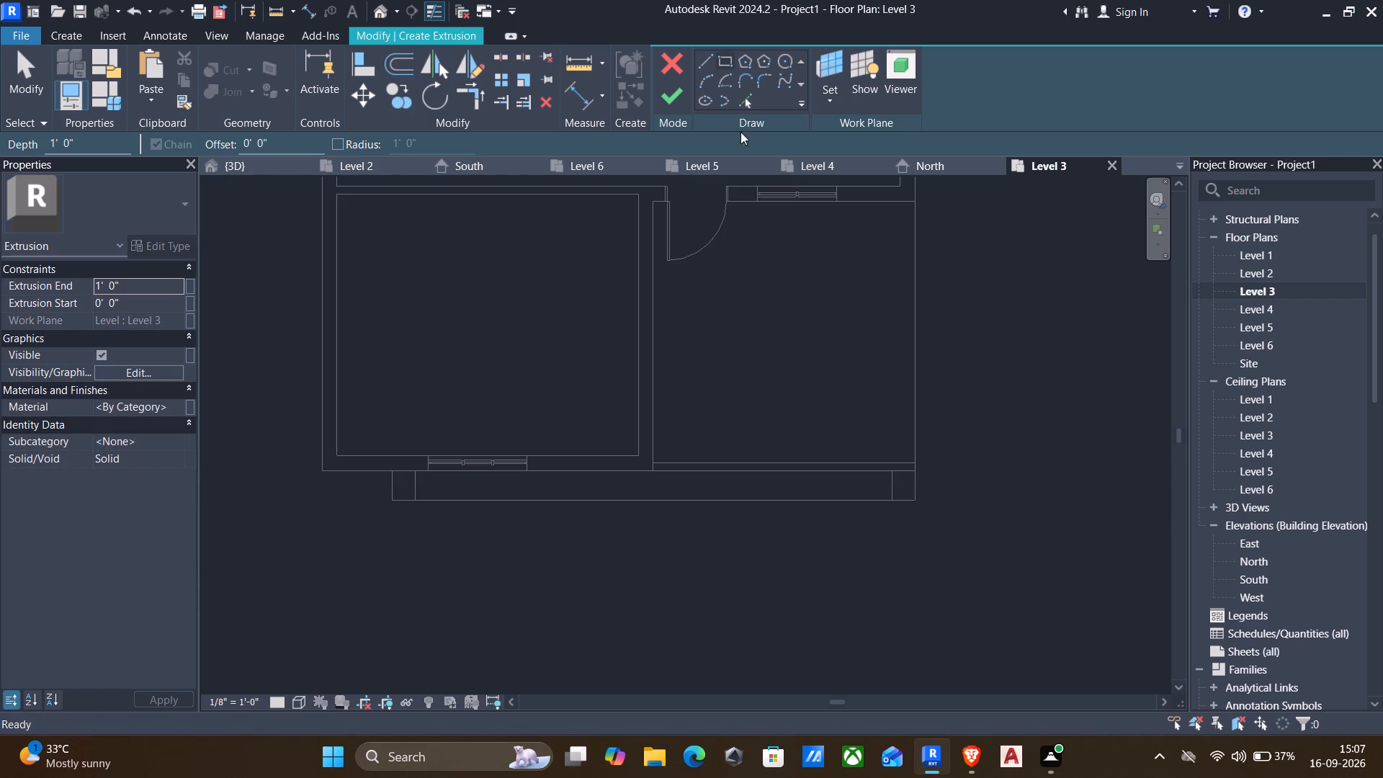
{"action": "scroll", "coordinate": [881, 476], "scroll_direction": "up", "scroll_amount": 3}
{"action": "scroll", "coordinate": [954, 467], "scroll_direction": "up", "scroll_amount": 4}
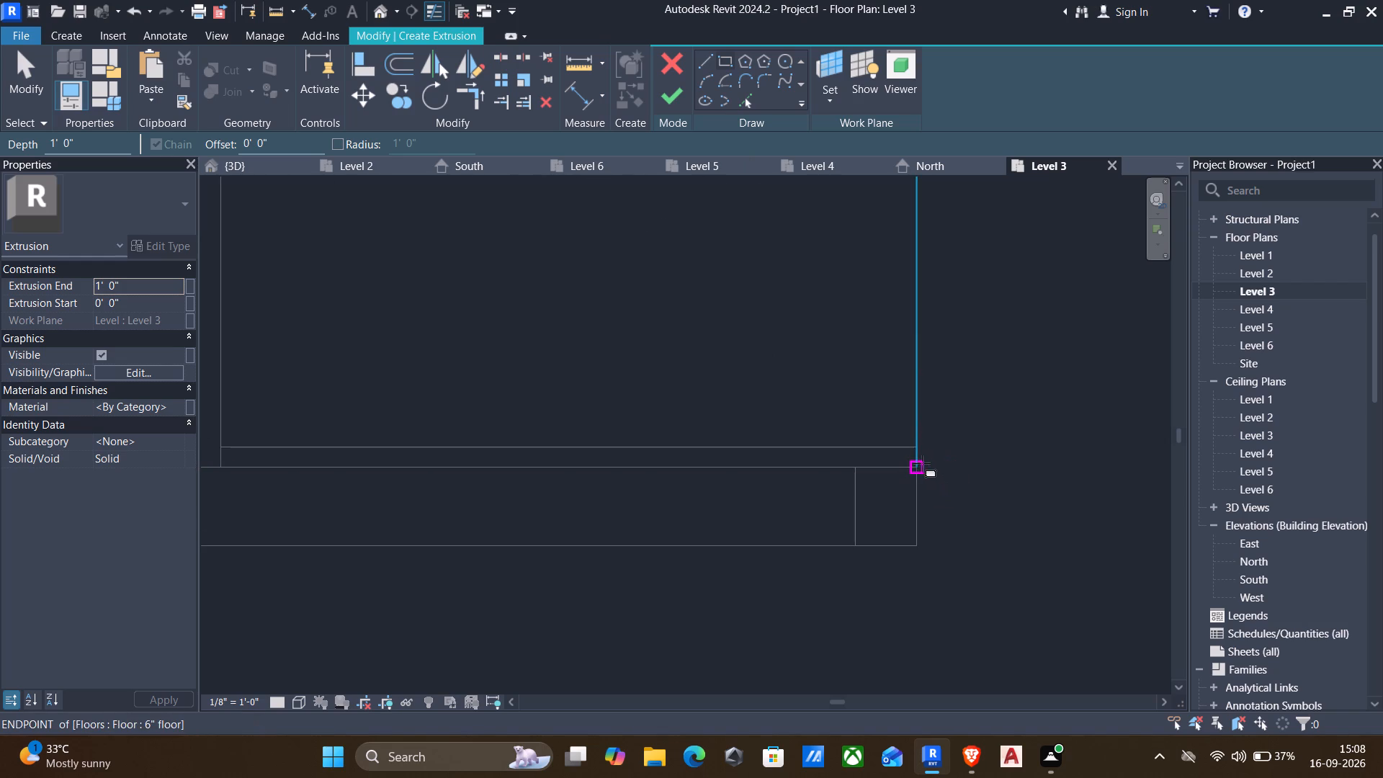
{"action": "left_click", "coordinate": [918, 463]}
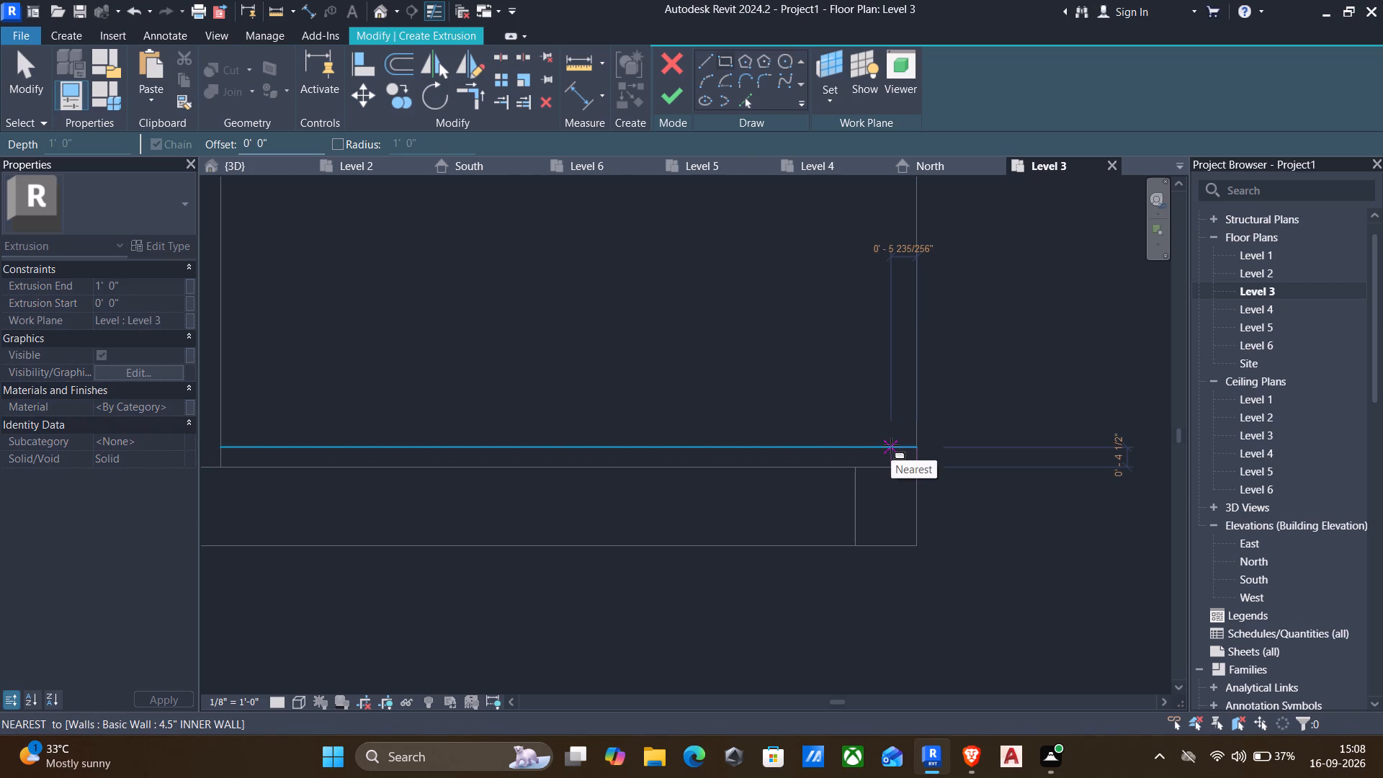
{"action": "left_click", "coordinate": [891, 445]}
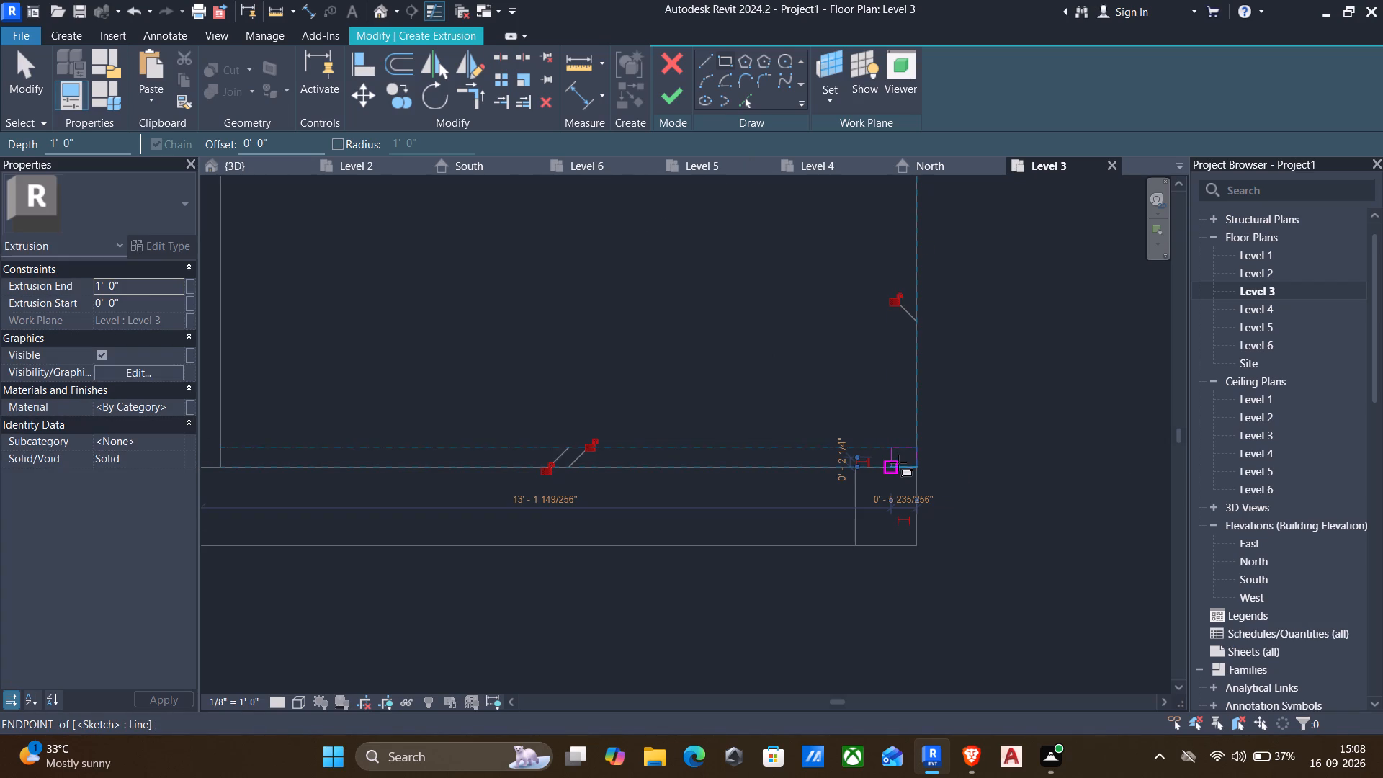
{"action": "key", "text": "Escape"}
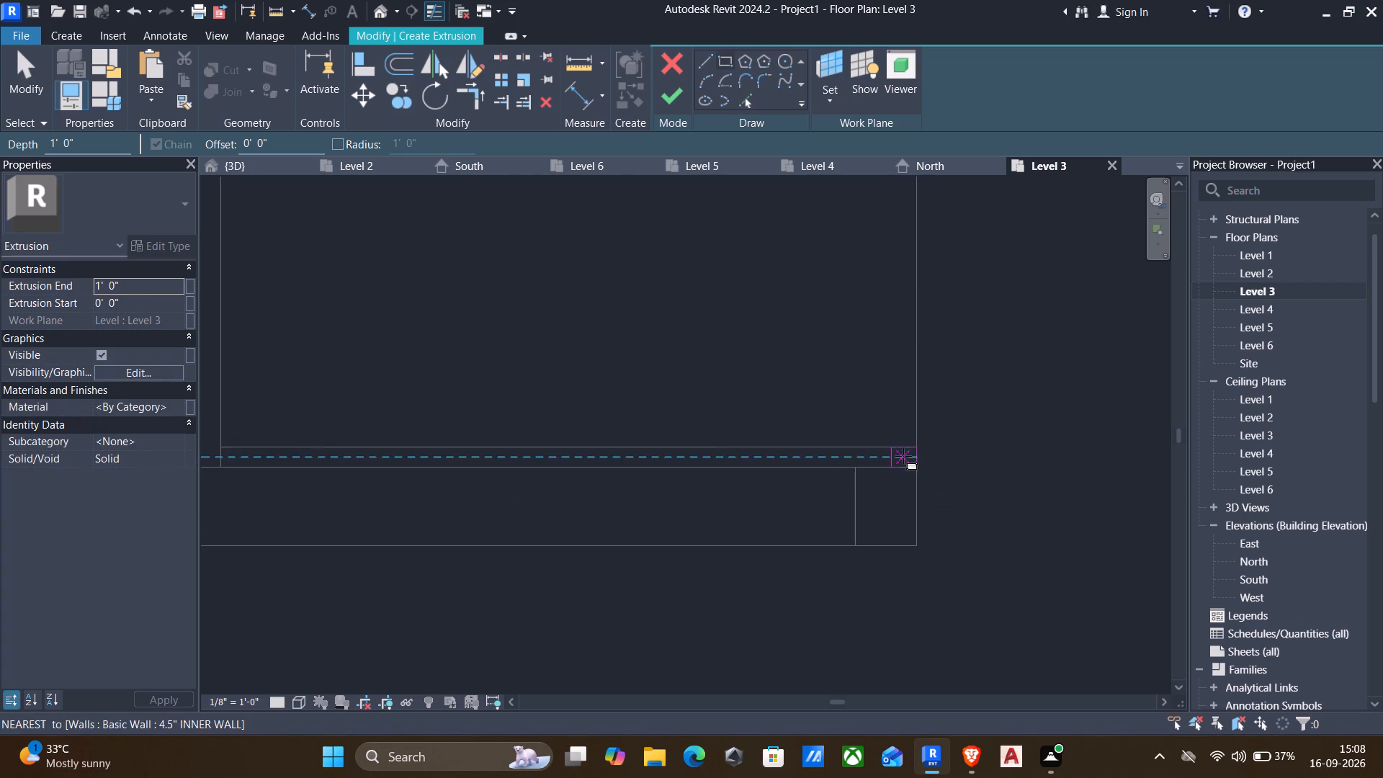
{"action": "key", "text": "Escape"}
Set the rectangular profile's sides to 3" by 3", keeping the balcony's outer corner fixed, and finish the extrusion with 1' depth.
{"action": "left_click", "coordinate": [887, 456]}
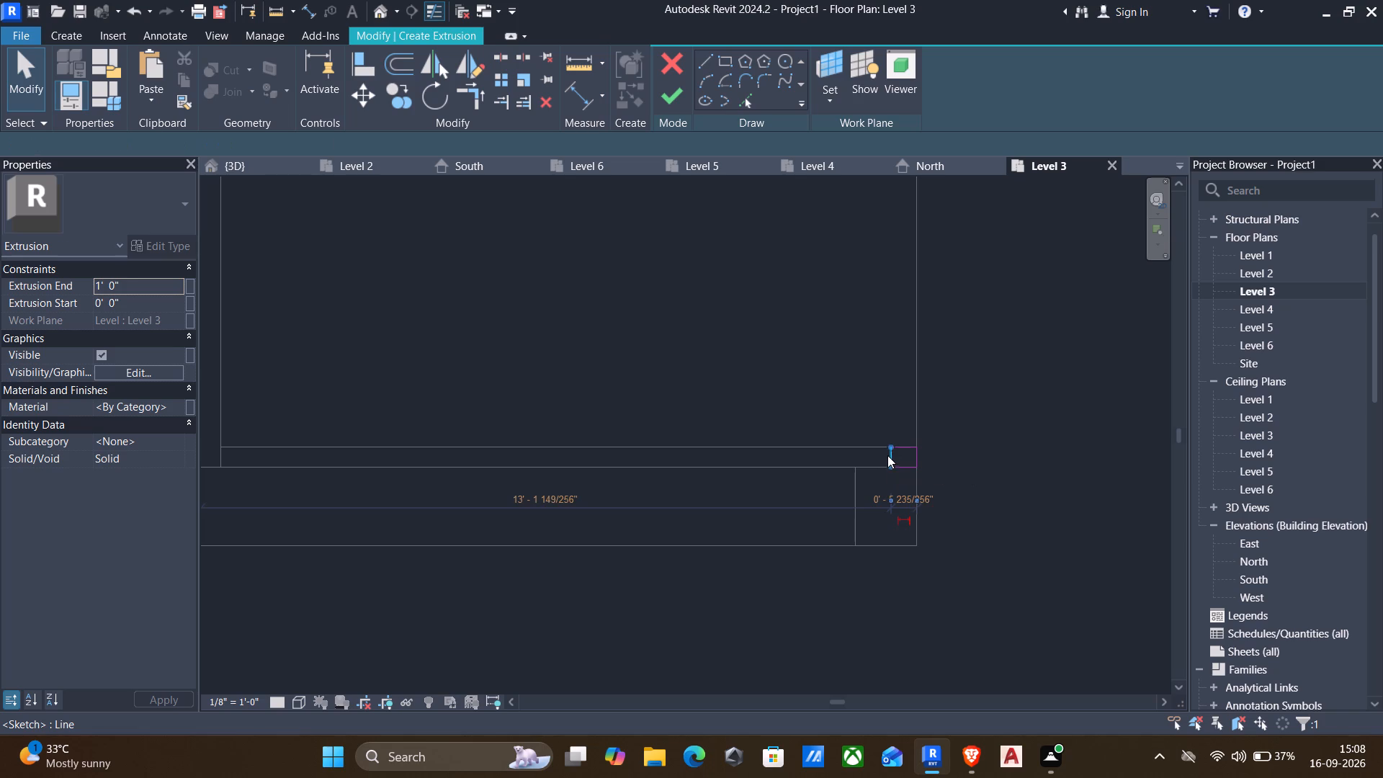
{"action": "left_click", "coordinate": [903, 498]}
{"action": "scroll", "coordinate": [899, 483], "scroll_direction": "up", "scroll_amount": 3}
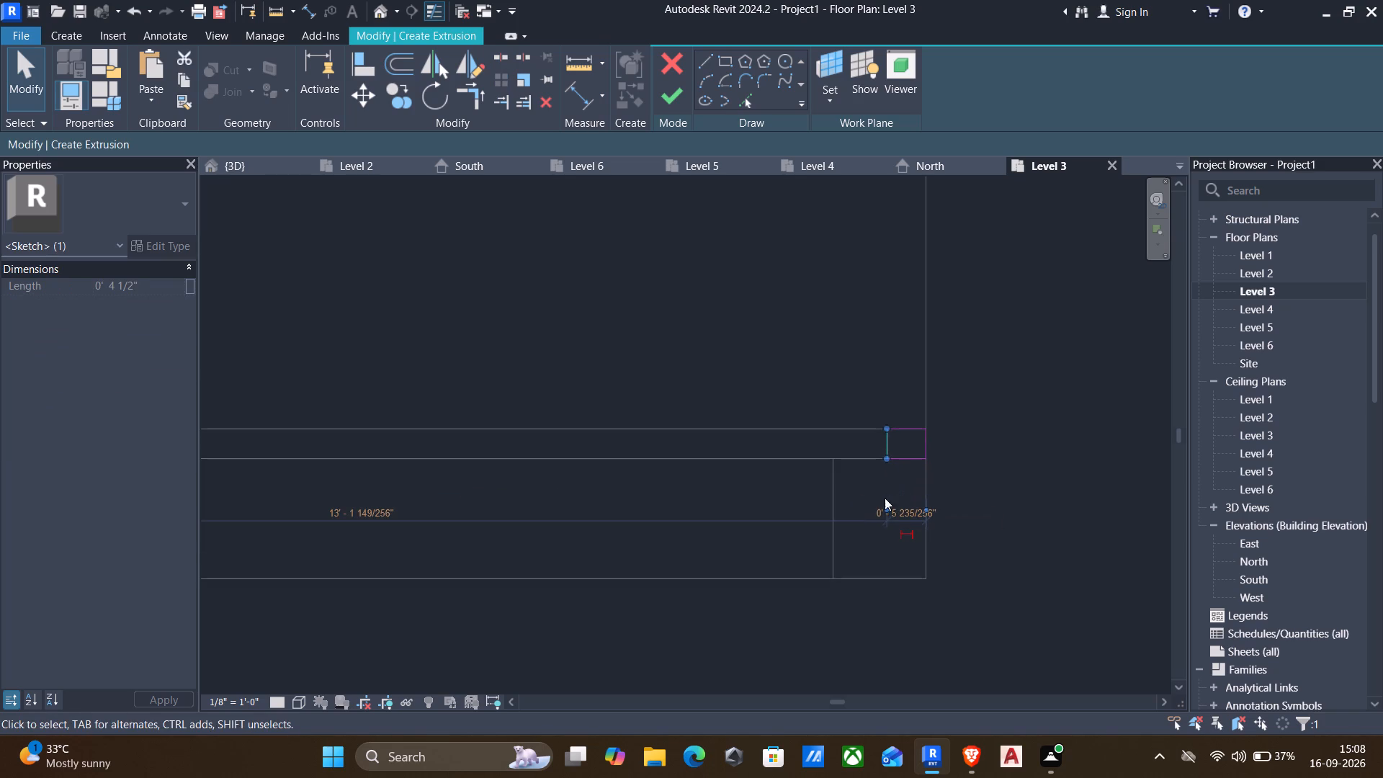
{"action": "left_click", "coordinate": [906, 509]}
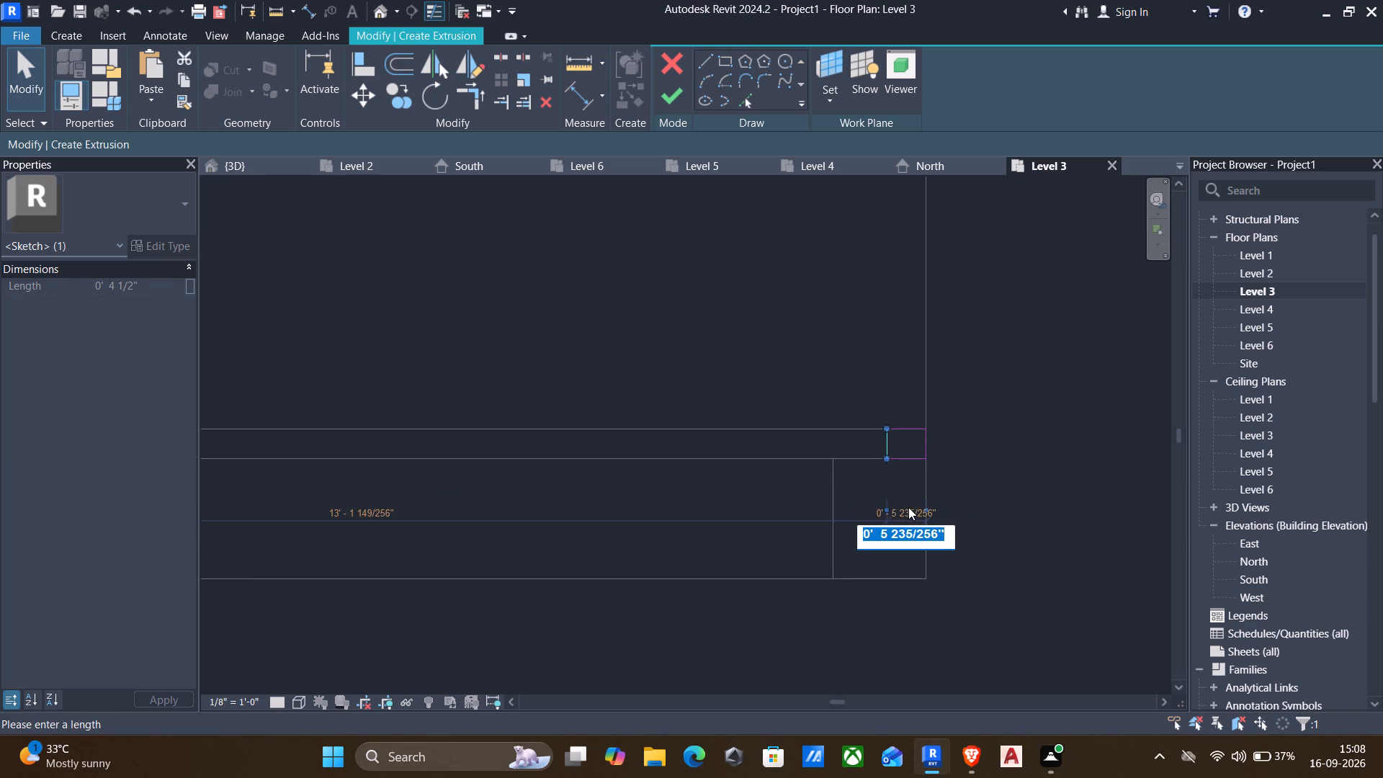
{"action": "type", "text": "3\""}
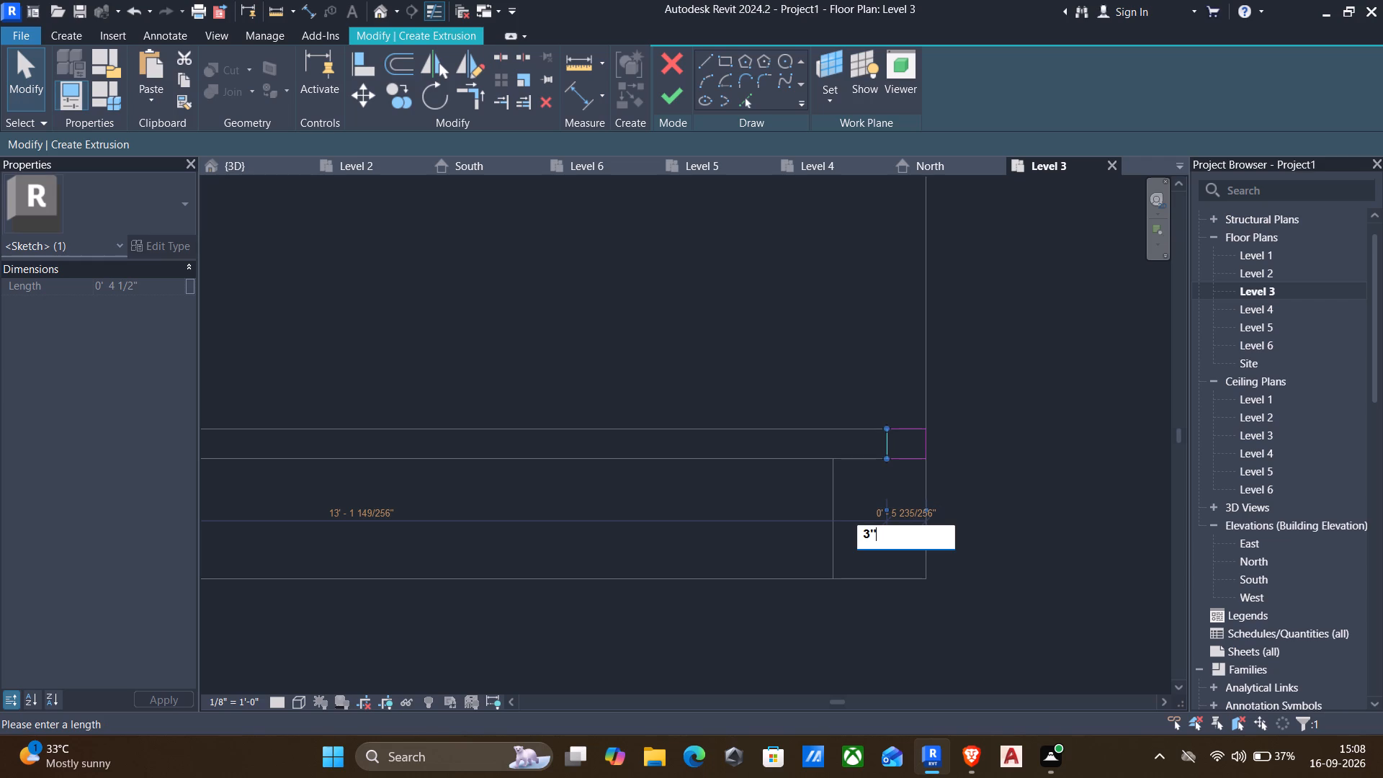
{"action": "key", "text": "Return"}
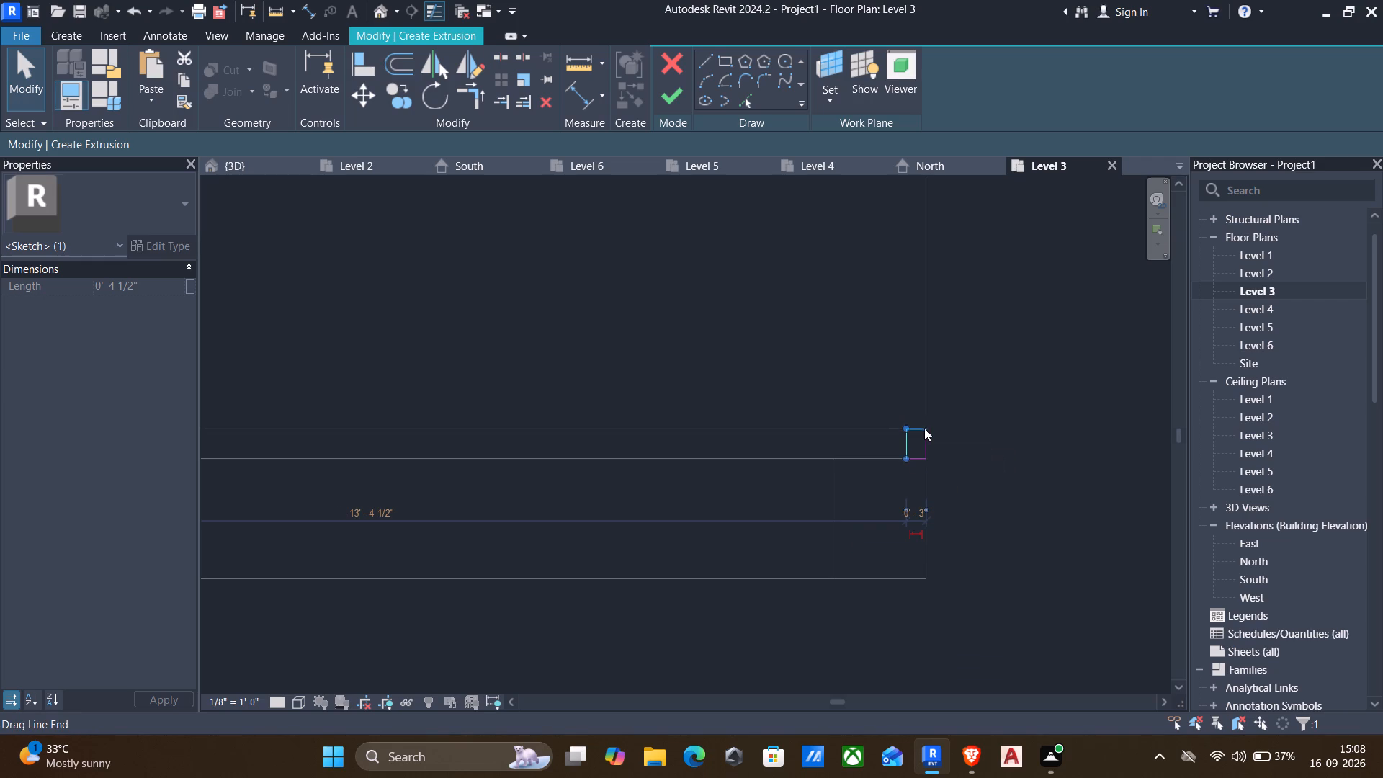
{"action": "left_click", "coordinate": [920, 430]}
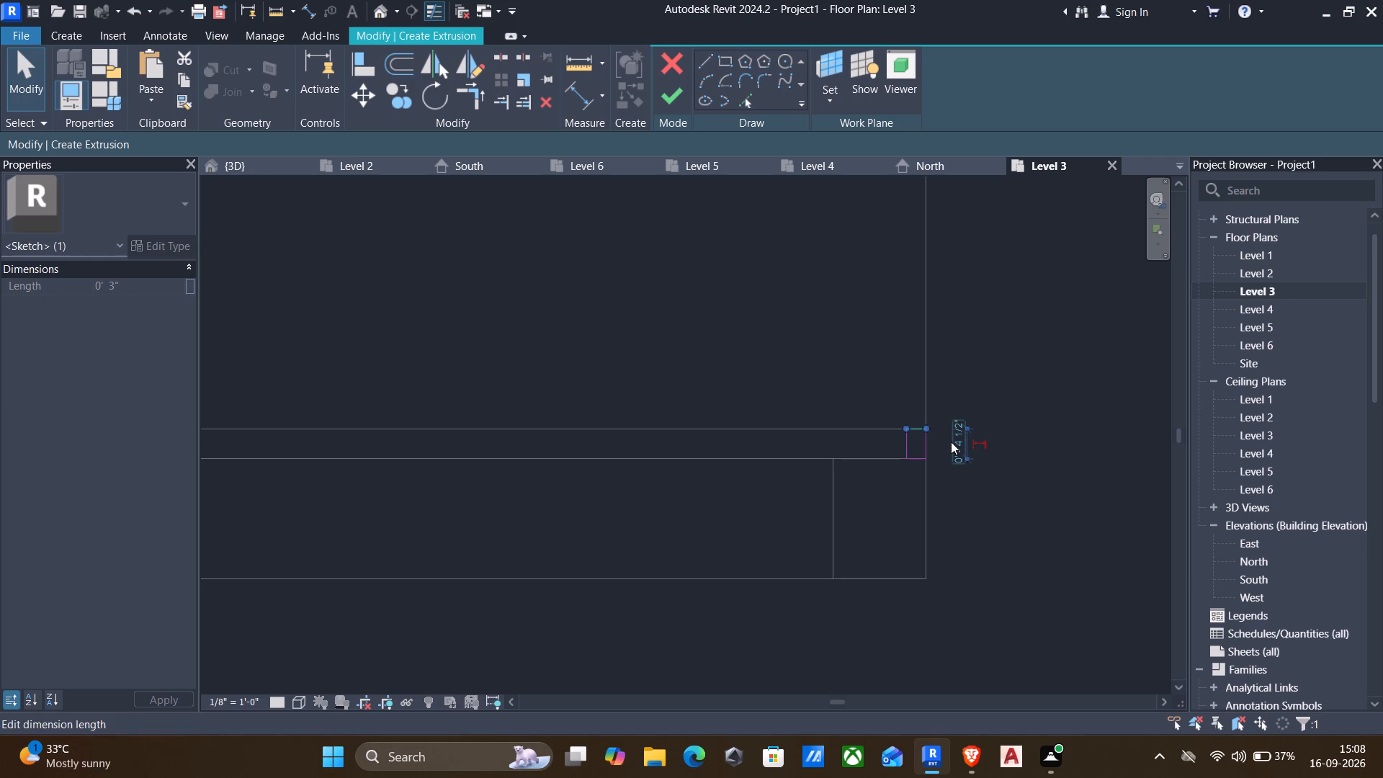
{"action": "left_click", "coordinate": [954, 440]}
{"action": "type", "text": "3\""}
{"action": "key", "text": "Return"}
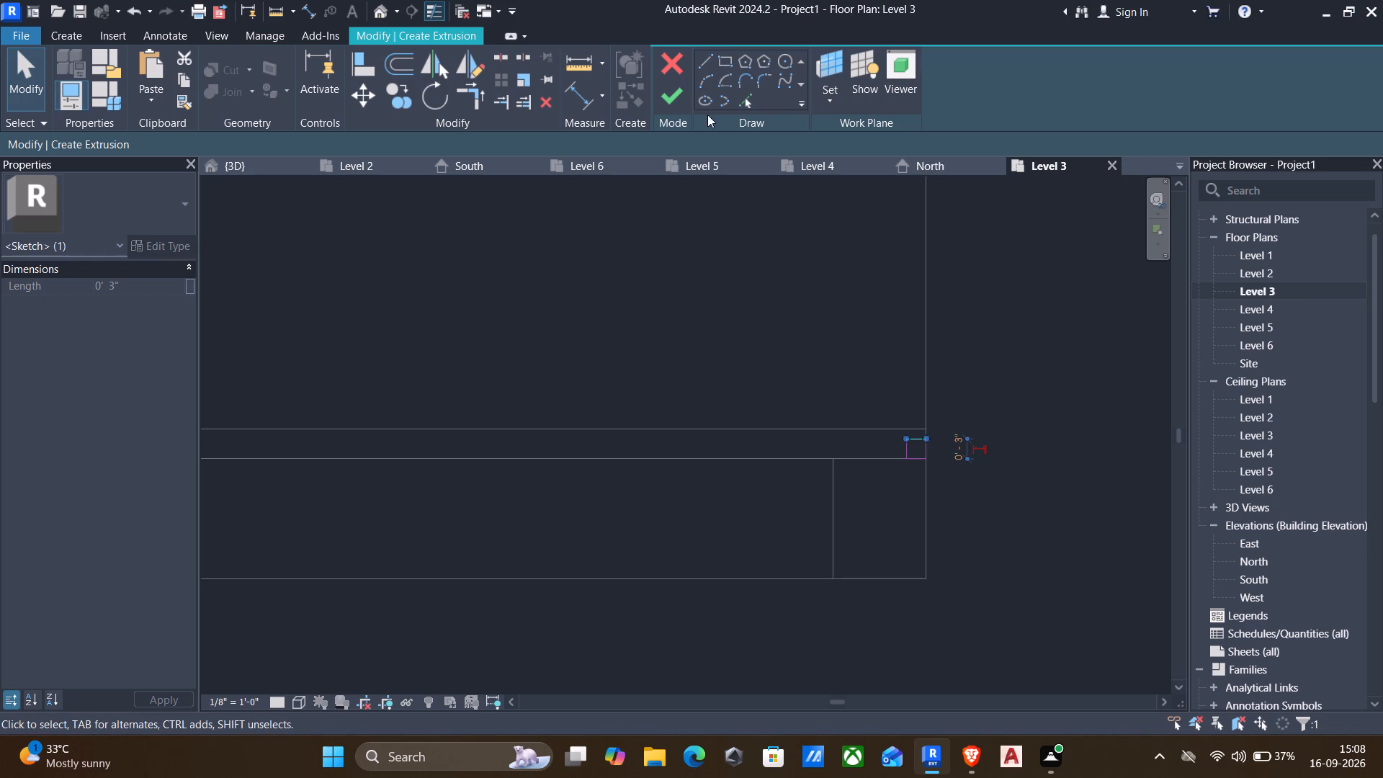
{"action": "left_click", "coordinate": [677, 92]}
{"action": "scroll", "coordinate": [773, 218], "scroll_direction": "down", "scroll_amount": 2}
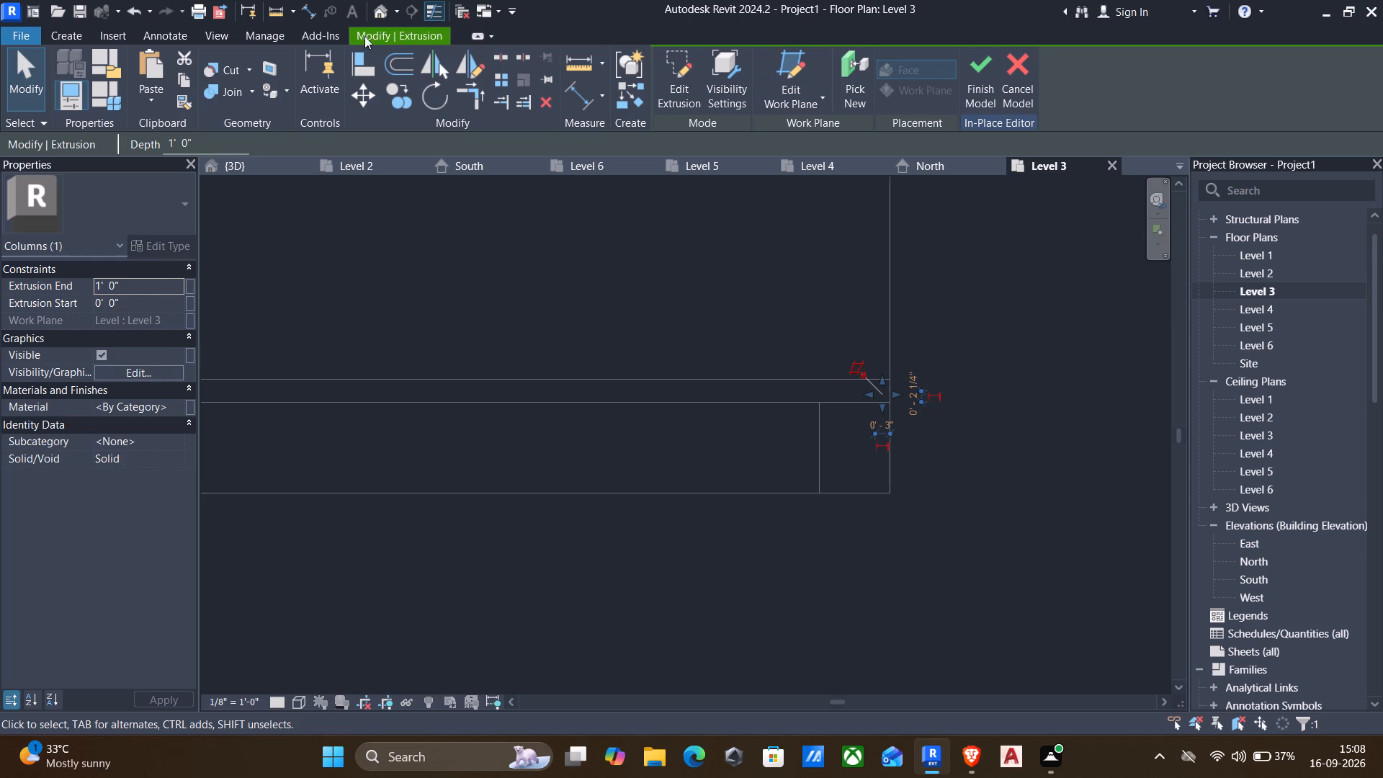
View the balcony corner in 3D and finish the in-place column model.
{"action": "left_click", "coordinate": [382, 5]}
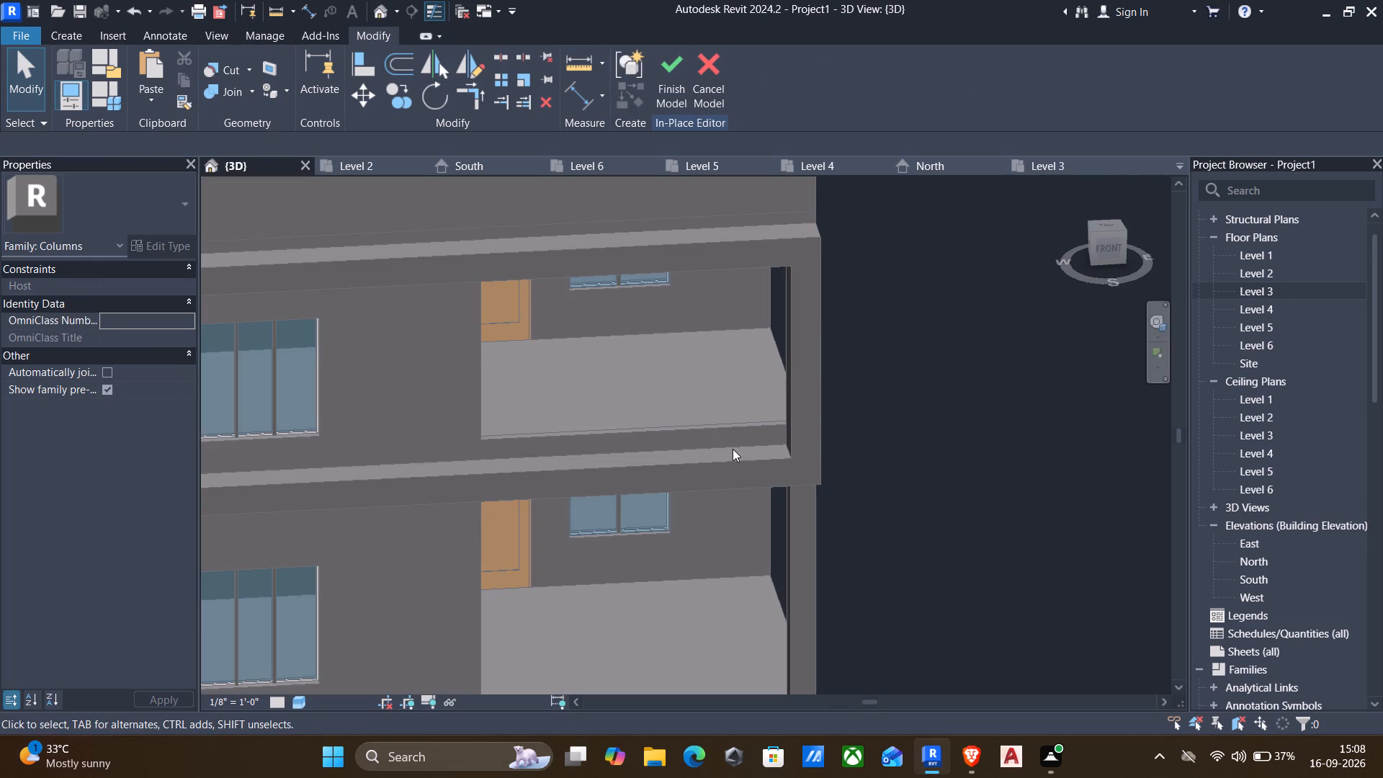
{"action": "middle_click_drag", "start_coordinate": [743, 478], "coordinate": [931, 527], "text": "shift"}
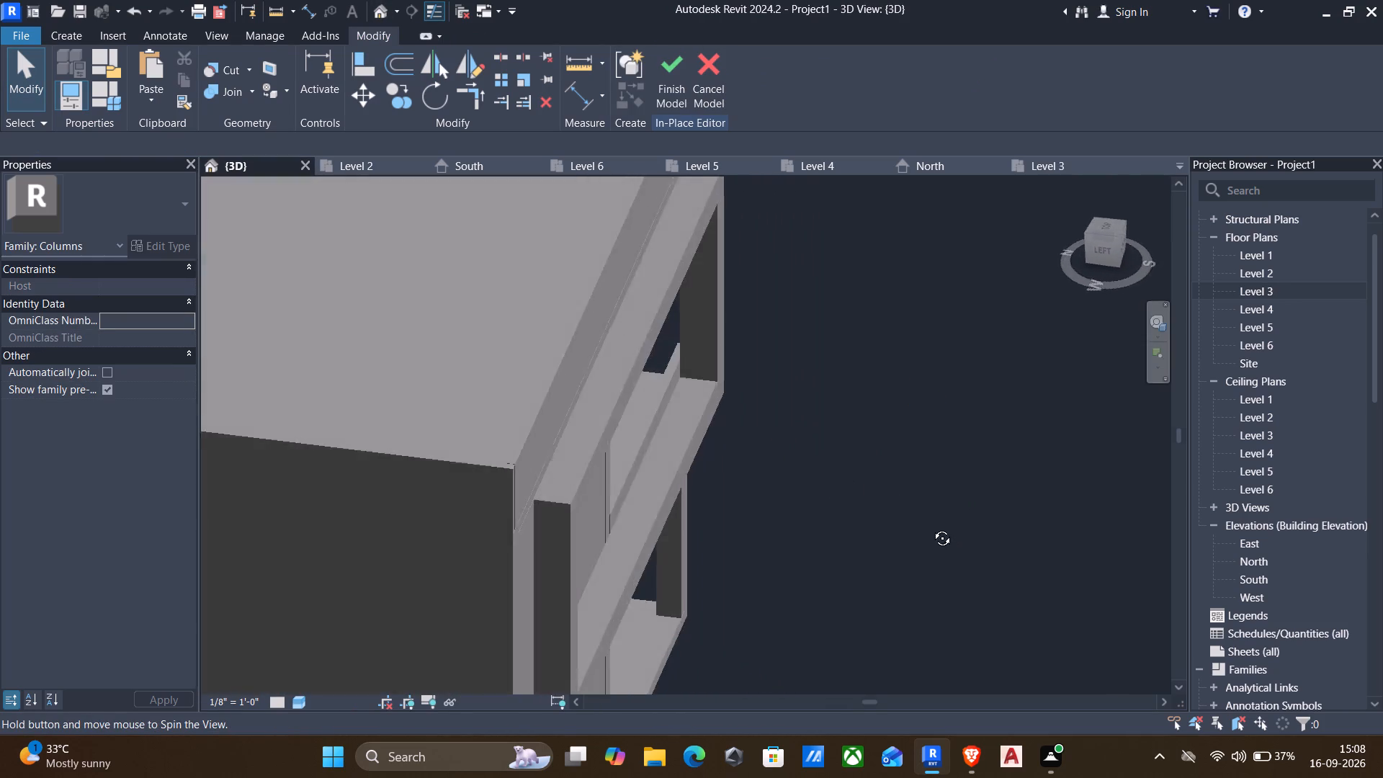
{"action": "middle_click_drag", "start_coordinate": [931, 527], "coordinate": [703, 526], "text": "shift"}
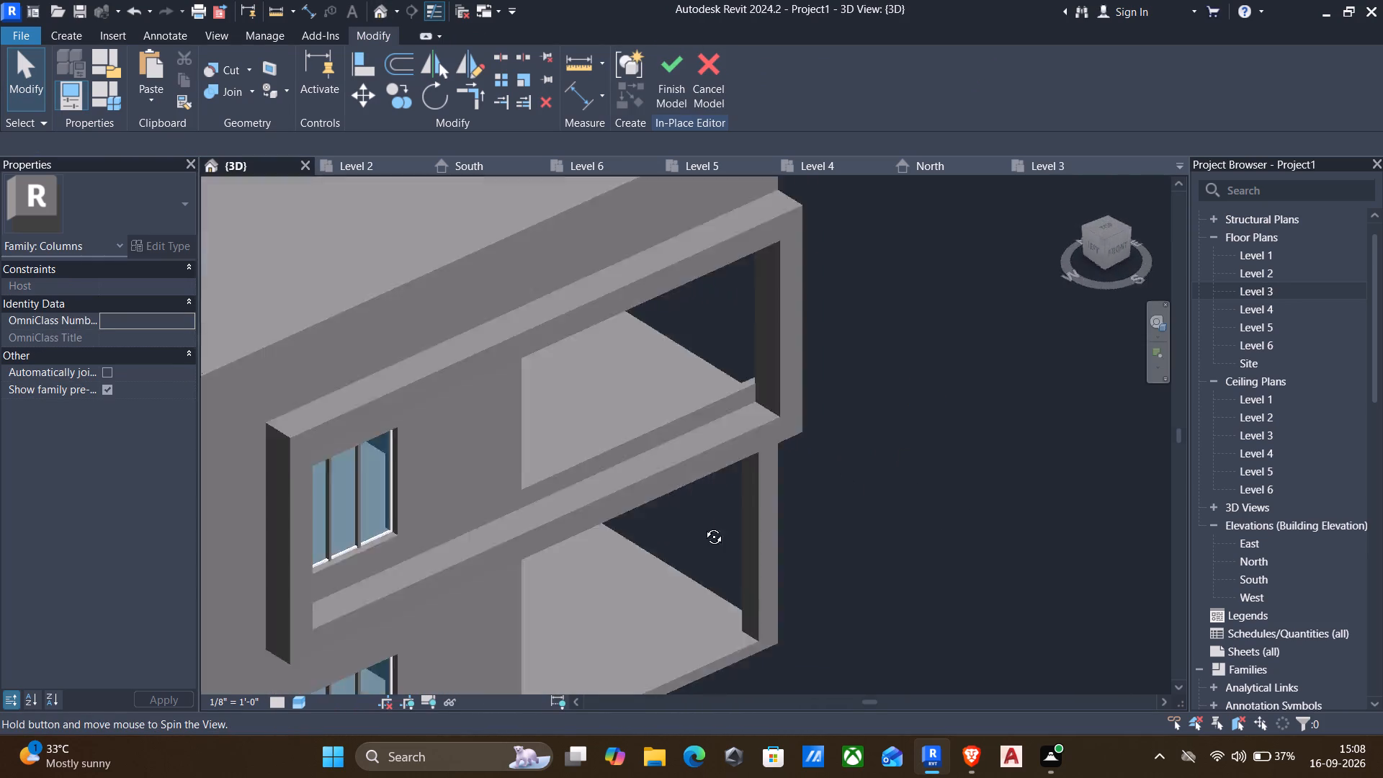
{"action": "middle_click_drag", "start_coordinate": [703, 526], "coordinate": [813, 545], "text": "shift"}
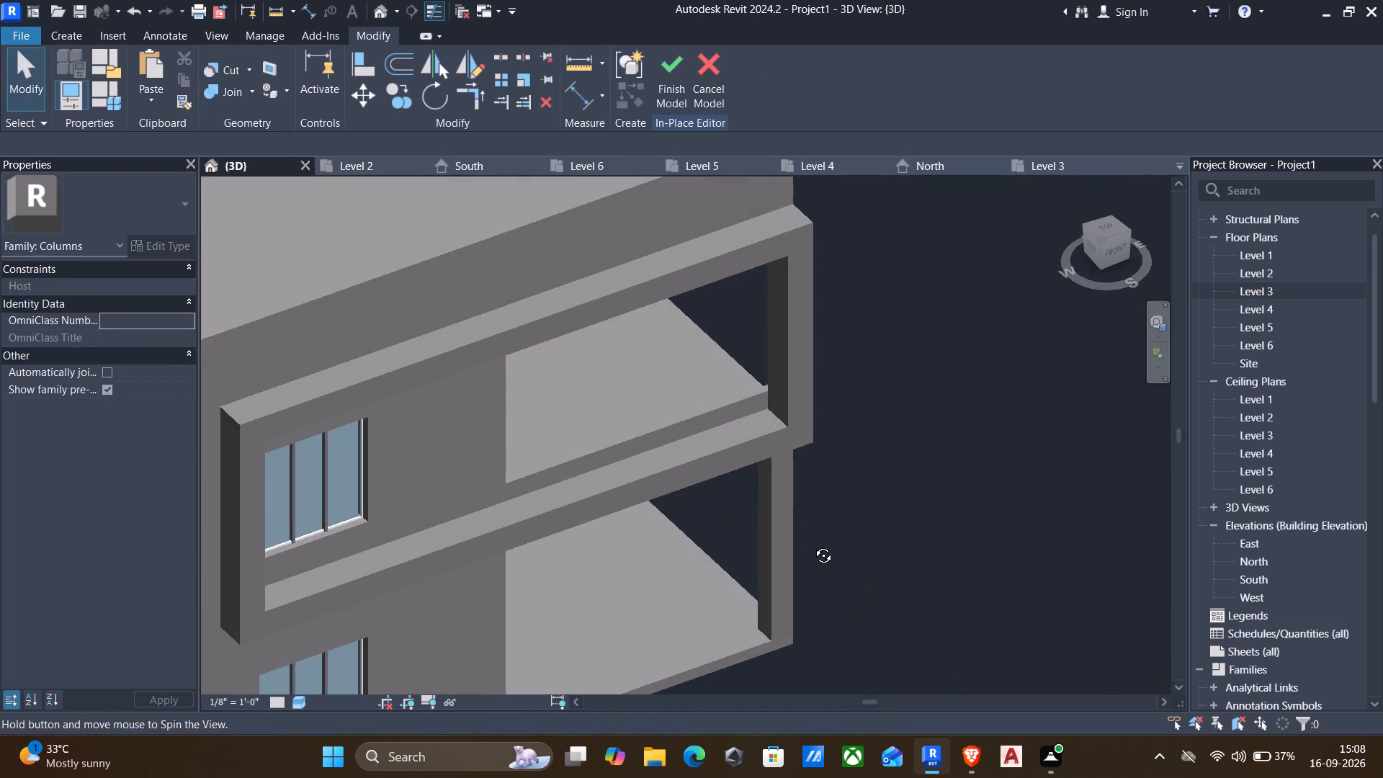
{"action": "middle_click_drag", "start_coordinate": [813, 545], "coordinate": [709, 517], "text": "shift"}
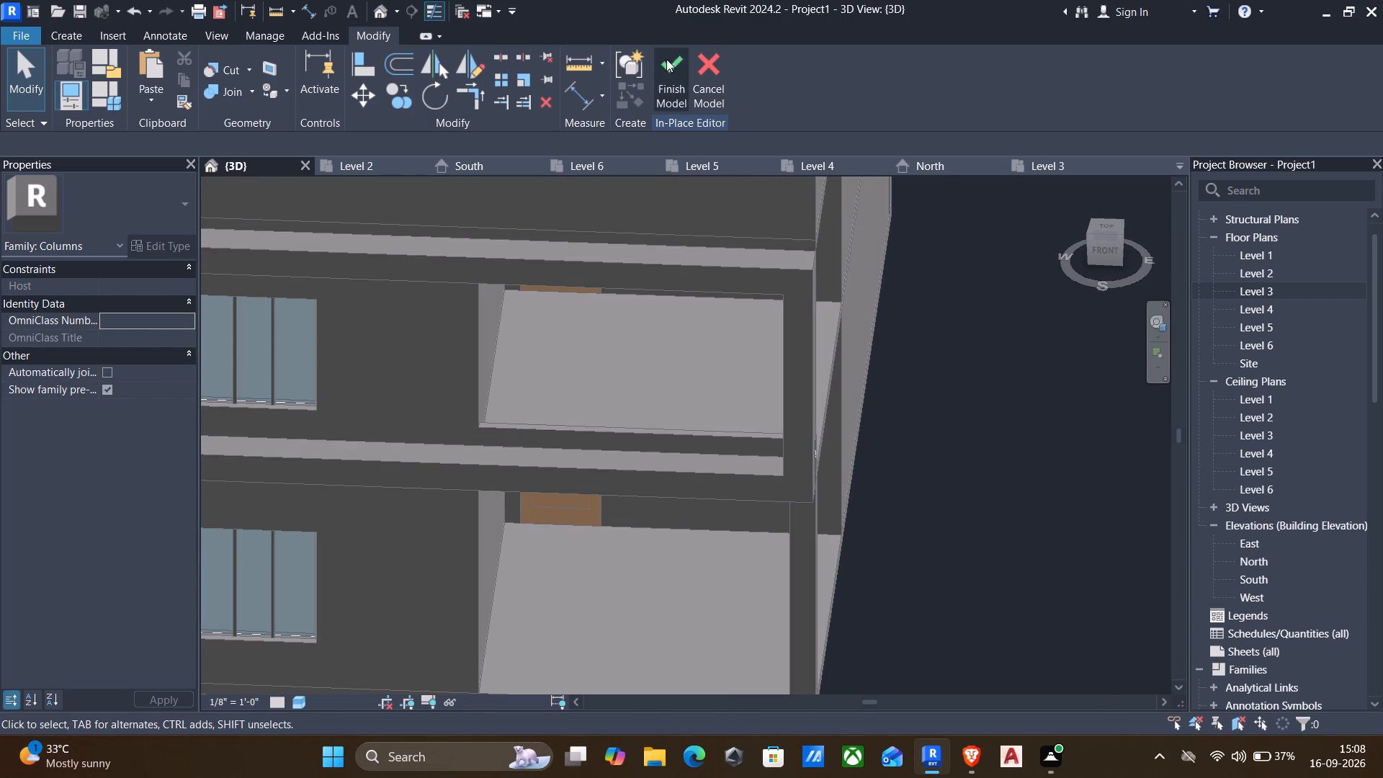
{"action": "left_click", "coordinate": [664, 63]}
Examine the small column at the balcony wall's outer end from the front and both sides in 3D.
{"action": "scroll", "coordinate": [596, 436], "scroll_direction": "down", "scroll_amount": 1}
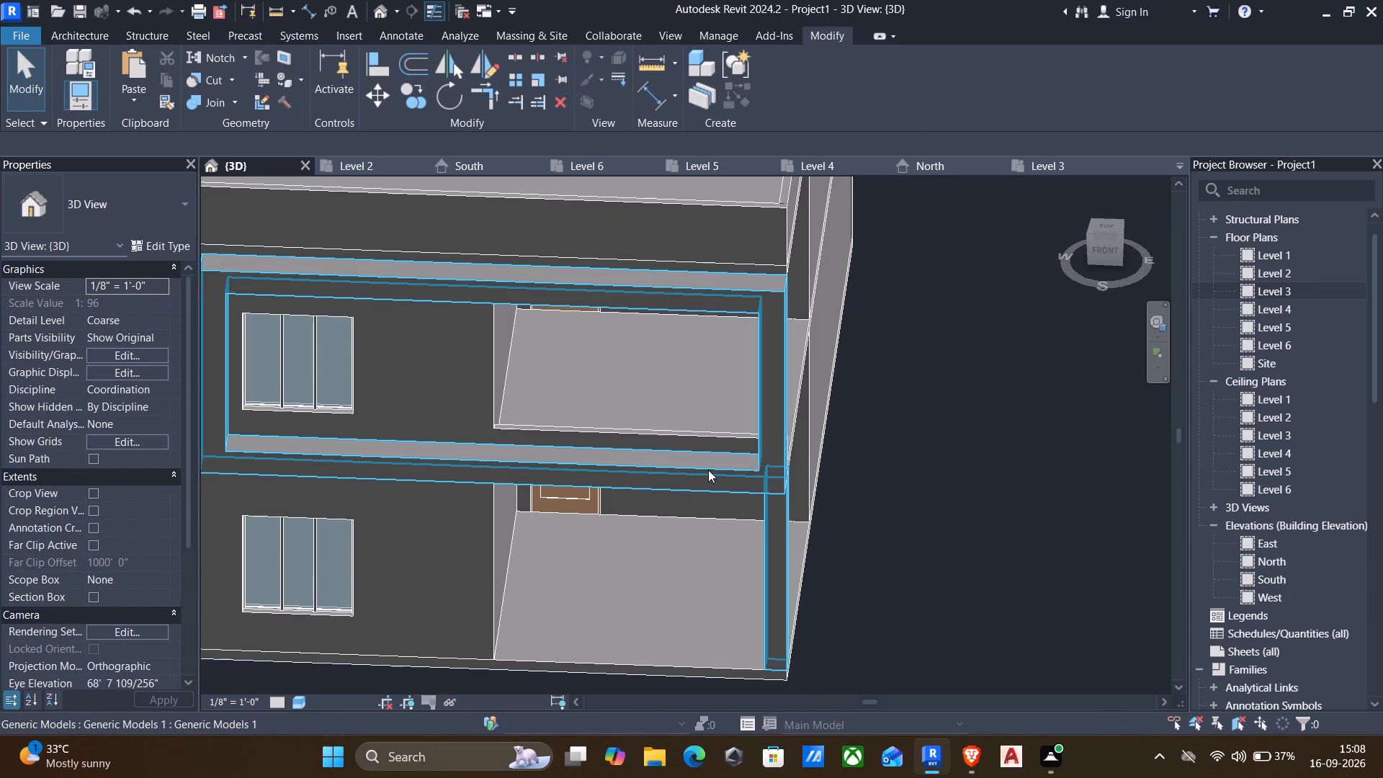
{"action": "middle_click_drag", "start_coordinate": [721, 471], "coordinate": [388, 474], "text": "shift"}
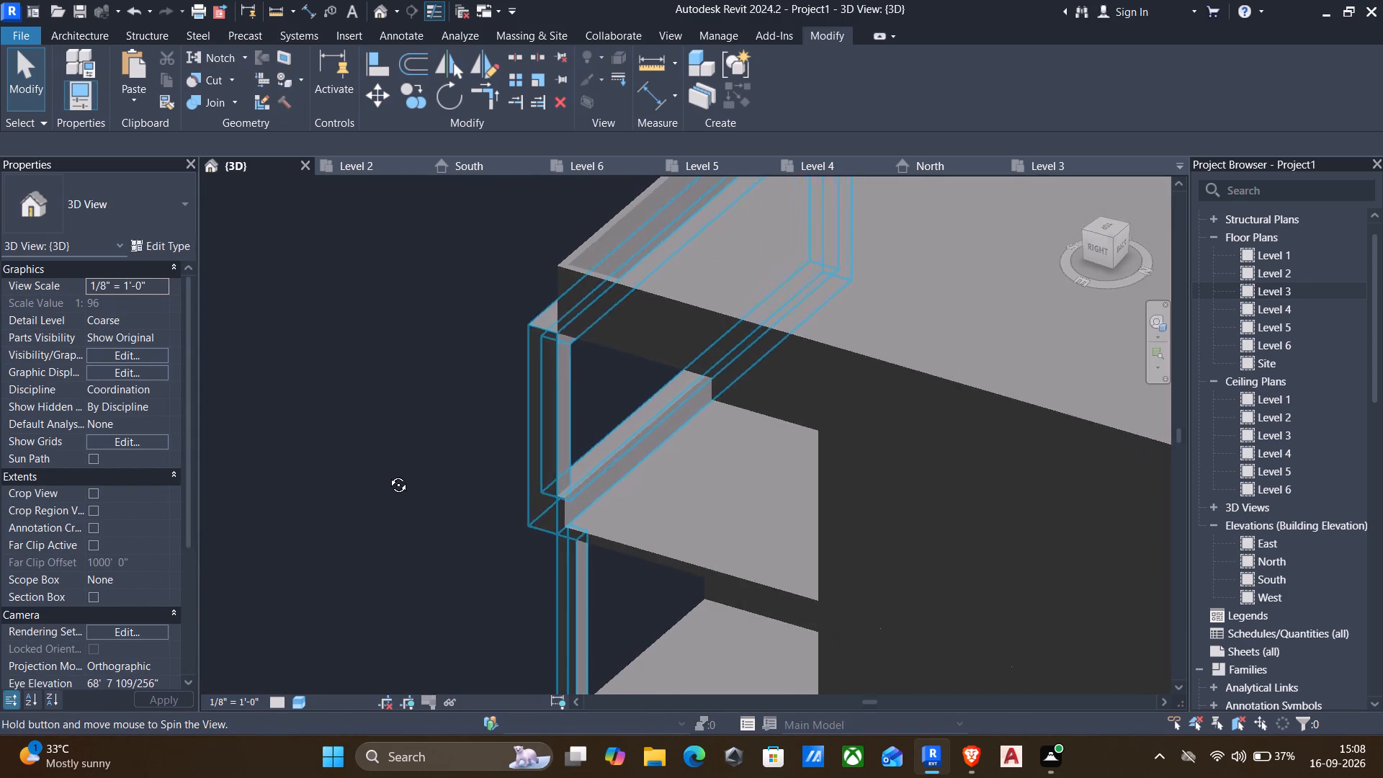
{"action": "middle_click_drag", "start_coordinate": [388, 474], "coordinate": [864, 524], "text": "shift"}
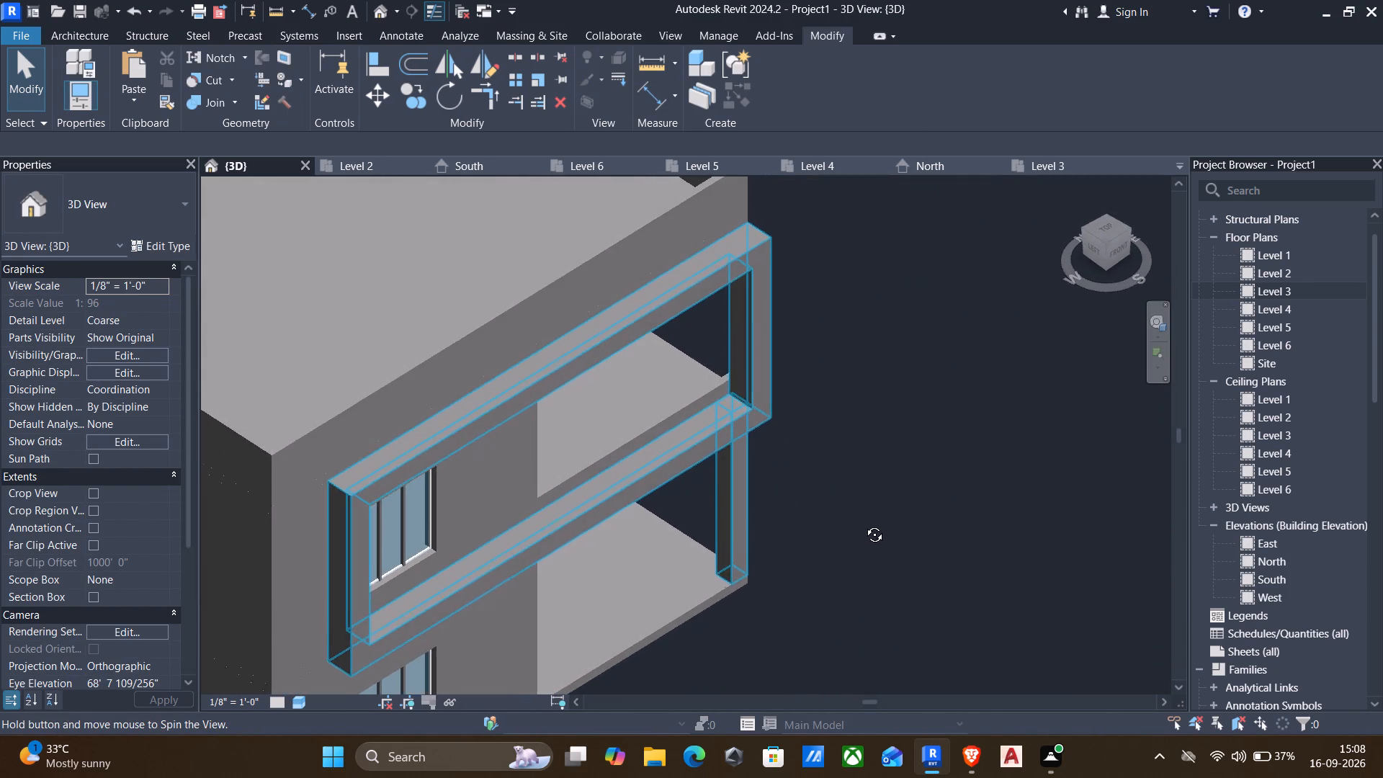
{"action": "middle_click_drag", "start_coordinate": [864, 524], "coordinate": [379, 462], "text": "shift"}
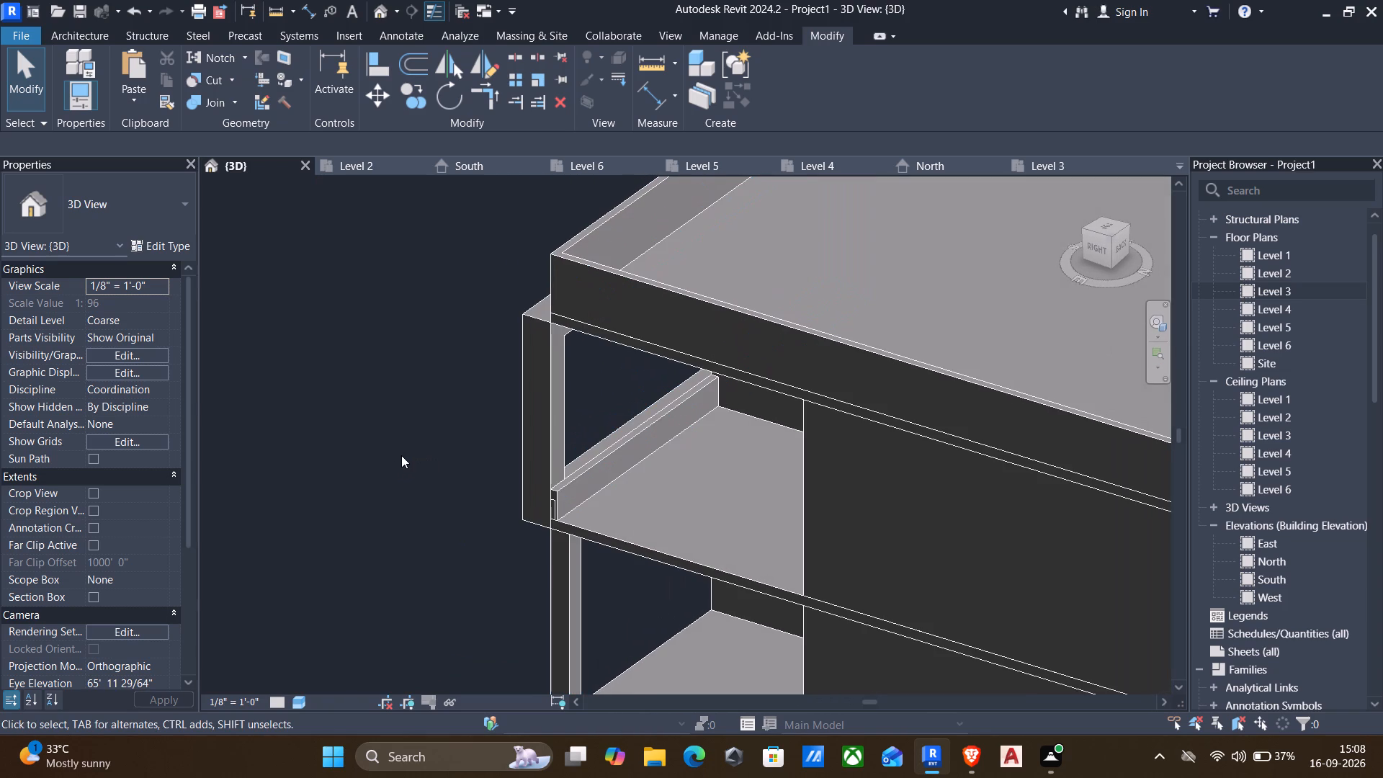
Undo the small balcony column's completion back to its extrusion sketch and delete all four lines of the square profile.
{"action": "key", "text": "ctrl+z"}
{"action": "key", "text": "ctrl+z"}
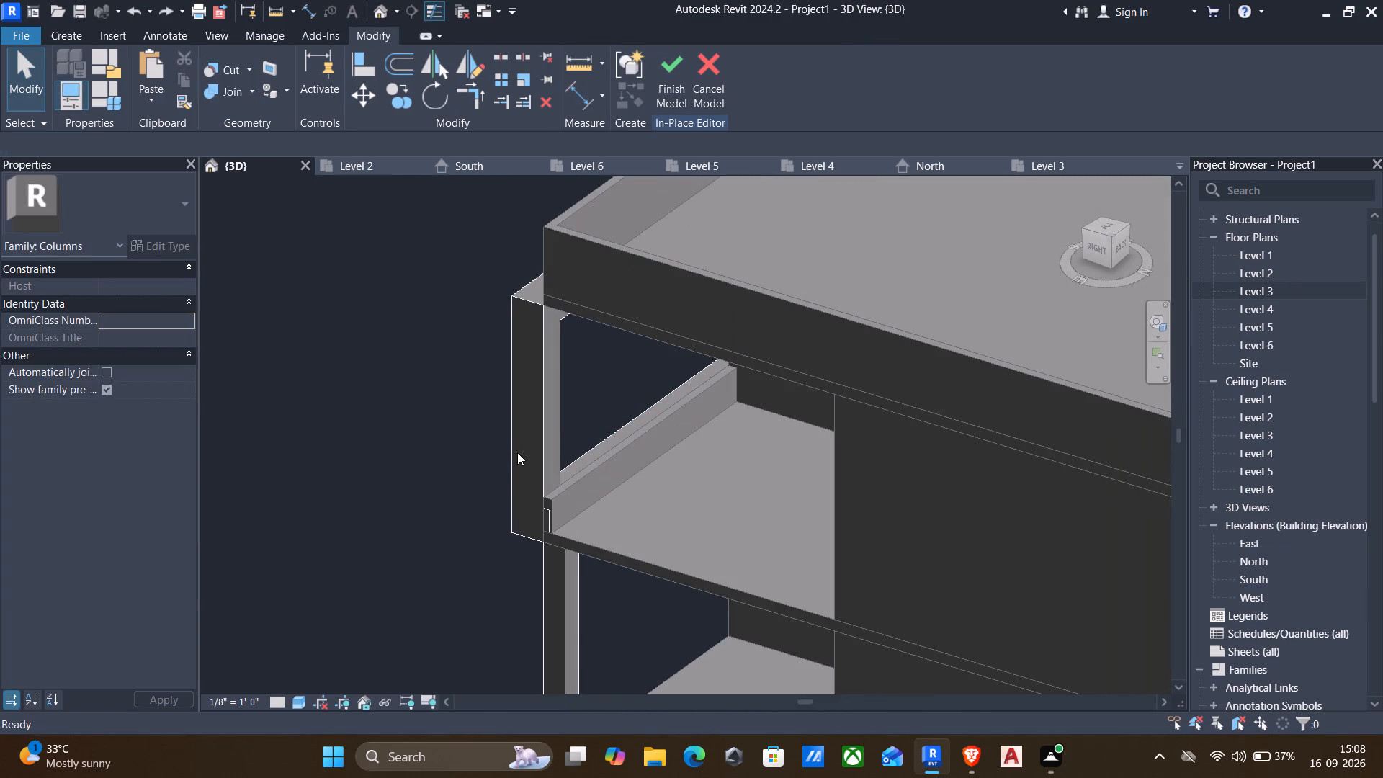
{"action": "scroll", "coordinate": [534, 535], "scroll_direction": "up", "scroll_amount": 4}
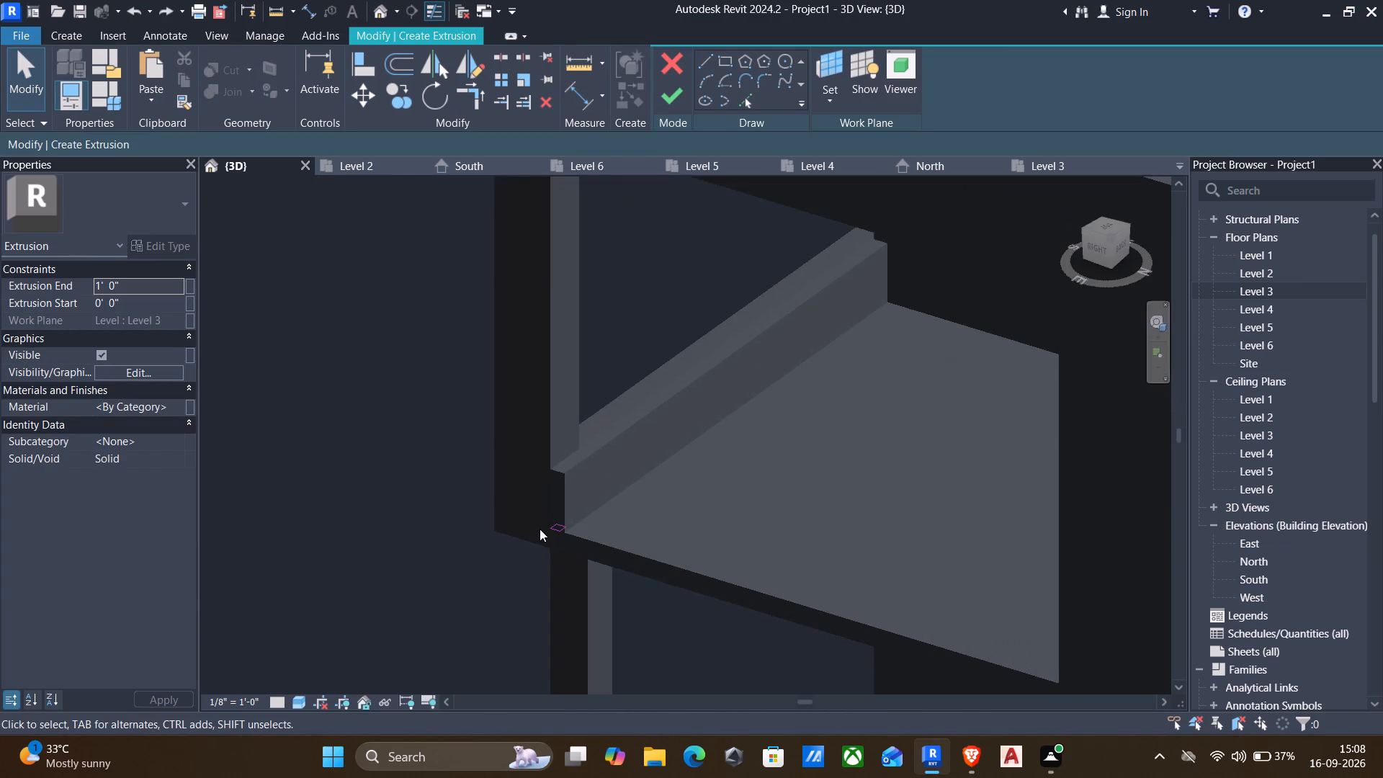
{"action": "scroll", "coordinate": [540, 529], "scroll_direction": "up", "scroll_amount": 4}
{"action": "scroll", "coordinate": [625, 565], "scroll_direction": "up", "scroll_amount": 4}
{"action": "scroll", "coordinate": [444, 499], "scroll_direction": "down", "scroll_amount": 3}
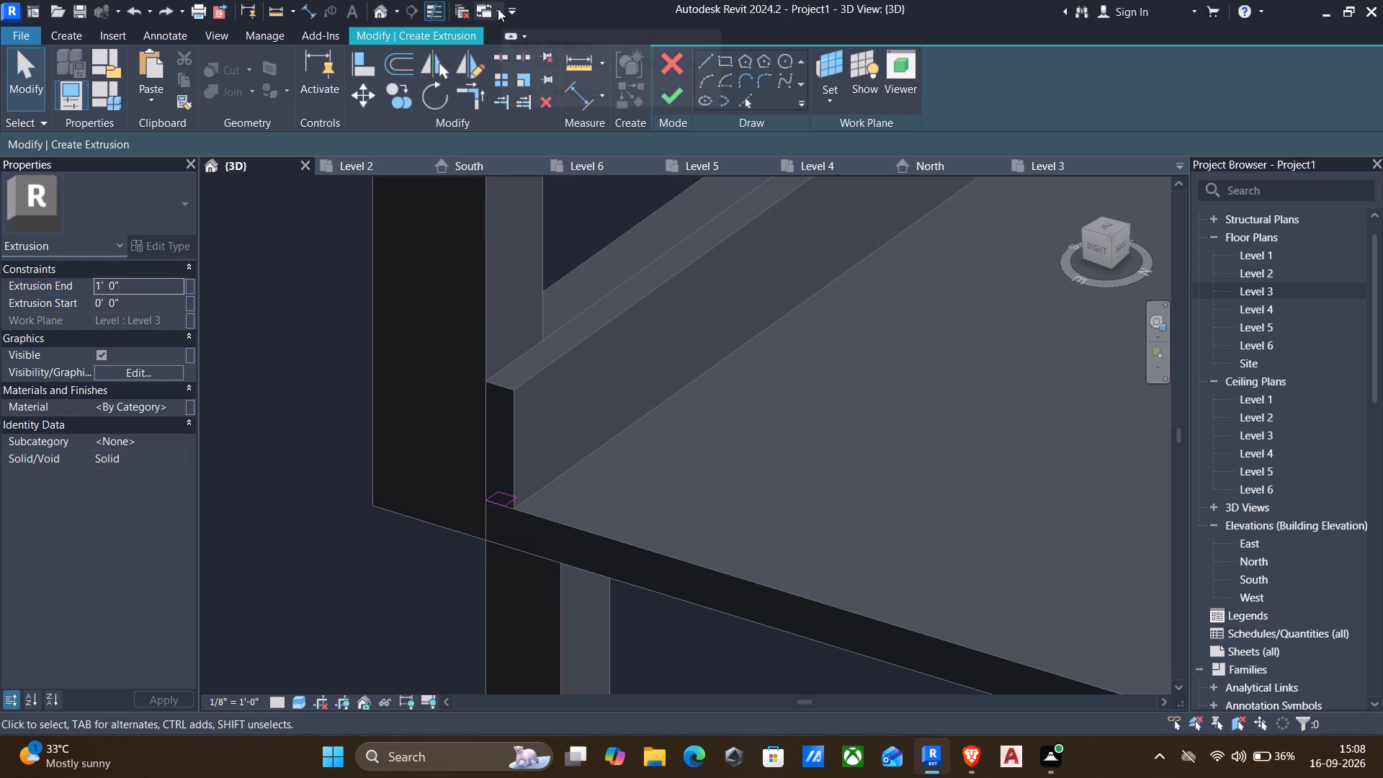
{"action": "left_click", "coordinate": [494, 504]}
{"action": "key", "text": "Delete"}
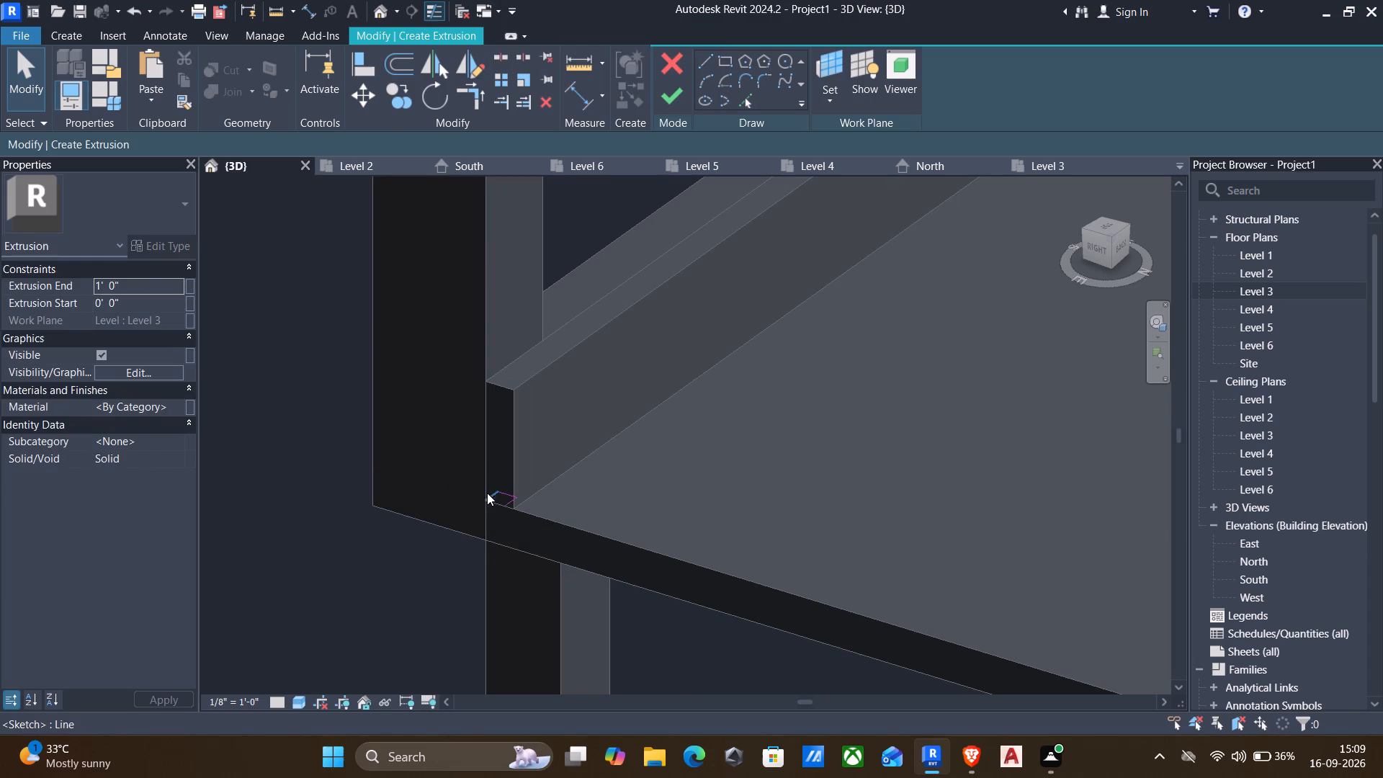
{"action": "left_click", "coordinate": [490, 498]}
{"action": "key", "text": "Delete"}
{"action": "left_click", "coordinate": [504, 500]}
{"action": "key", "text": "Delete"}
{"action": "left_click", "coordinate": [505, 498]}
{"action": "key", "text": "Delete"}
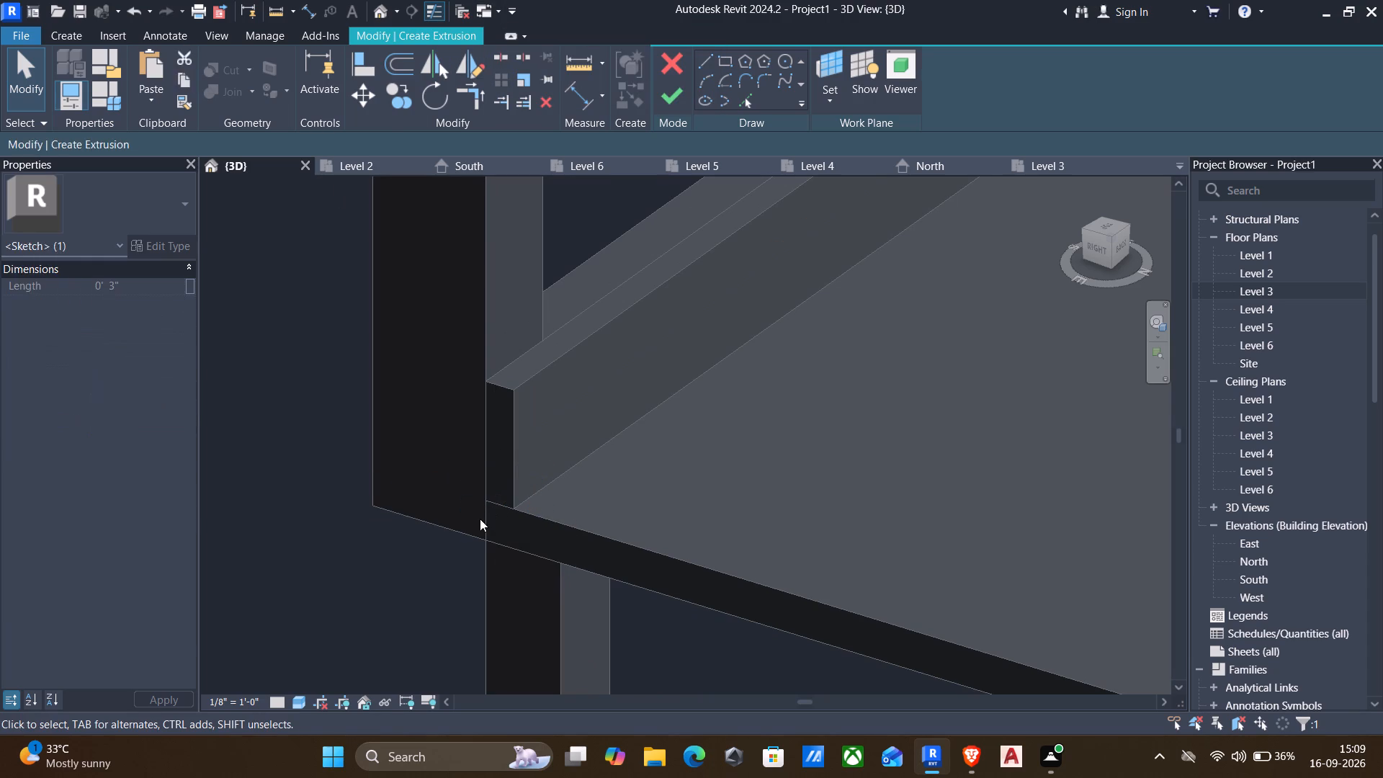
Cancel the emptied extrusion sketch and discard the in-place column model.
{"action": "middle_click_drag", "start_coordinate": [478, 573], "coordinate": [465, 641], "text": "shift"}
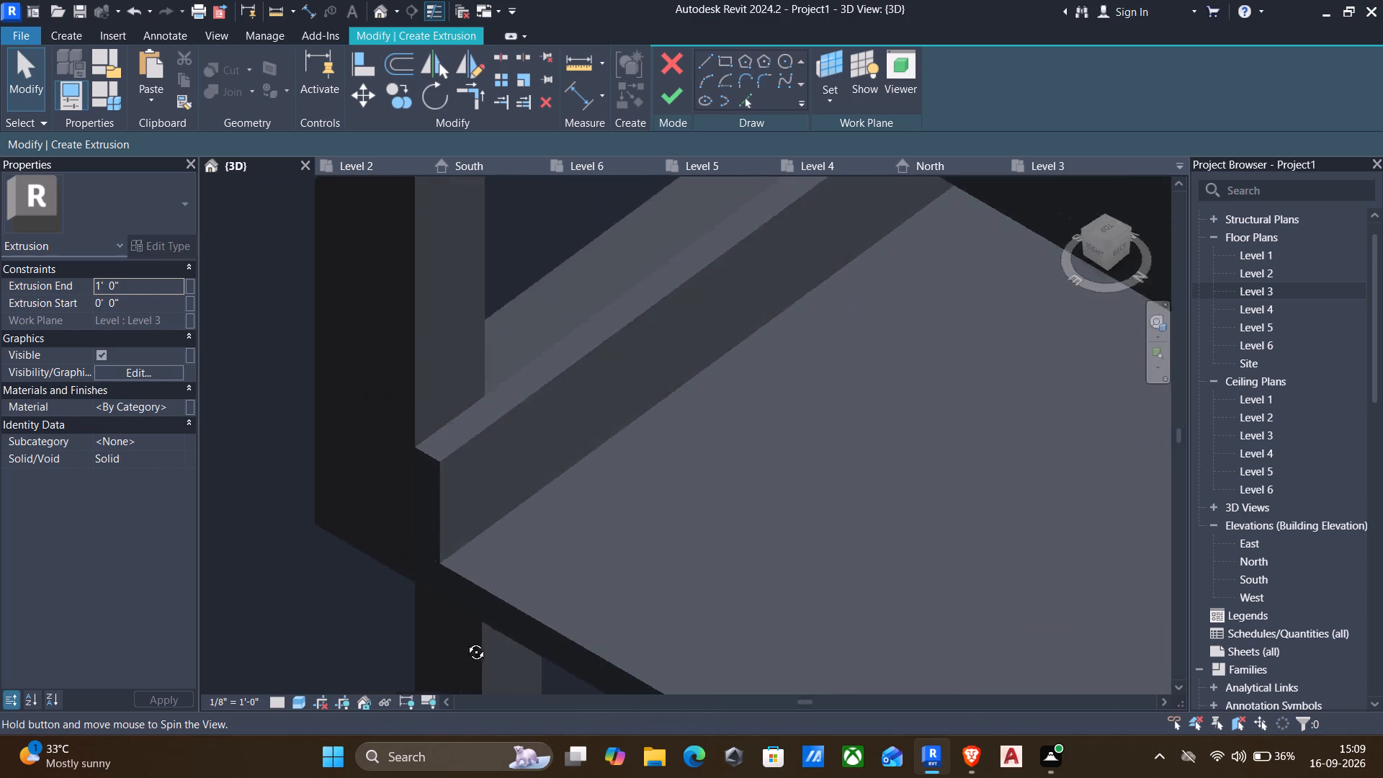
{"action": "middle_click_drag", "start_coordinate": [465, 641], "coordinate": [490, 635], "text": "shift"}
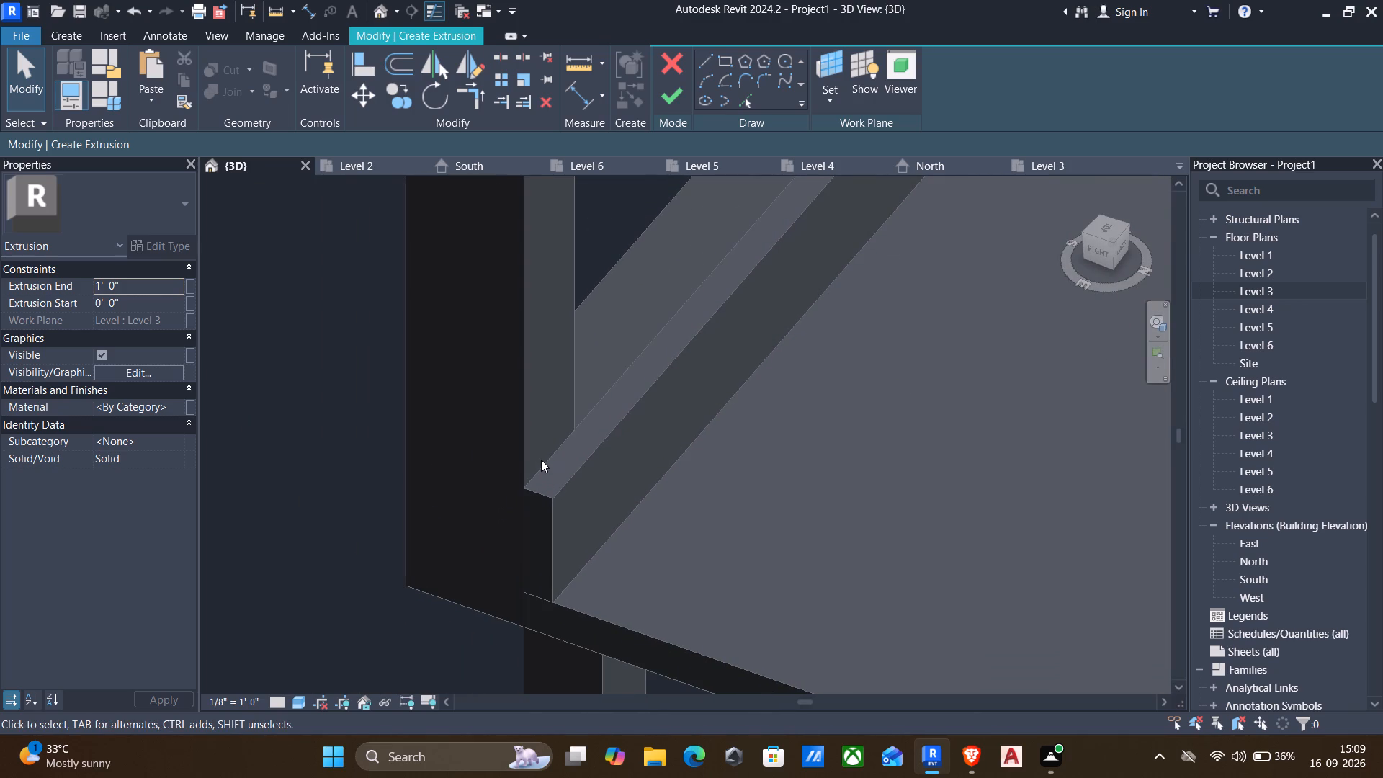
{"action": "scroll", "coordinate": [818, 371], "scroll_direction": "down", "scroll_amount": 1}
{"action": "scroll", "coordinate": [712, 402], "scroll_direction": "down", "scroll_amount": 2}
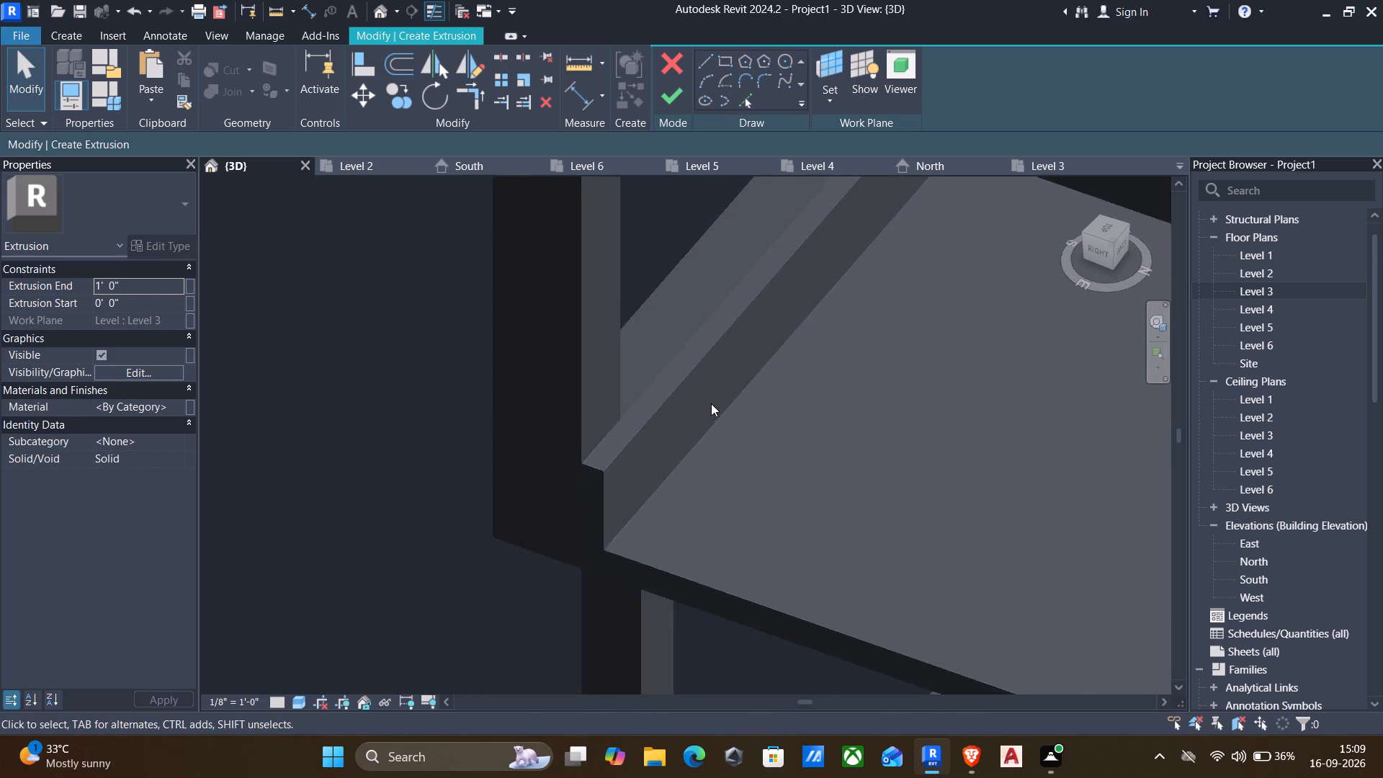
{"action": "scroll", "coordinate": [675, 385], "scroll_direction": "down", "scroll_amount": 2}
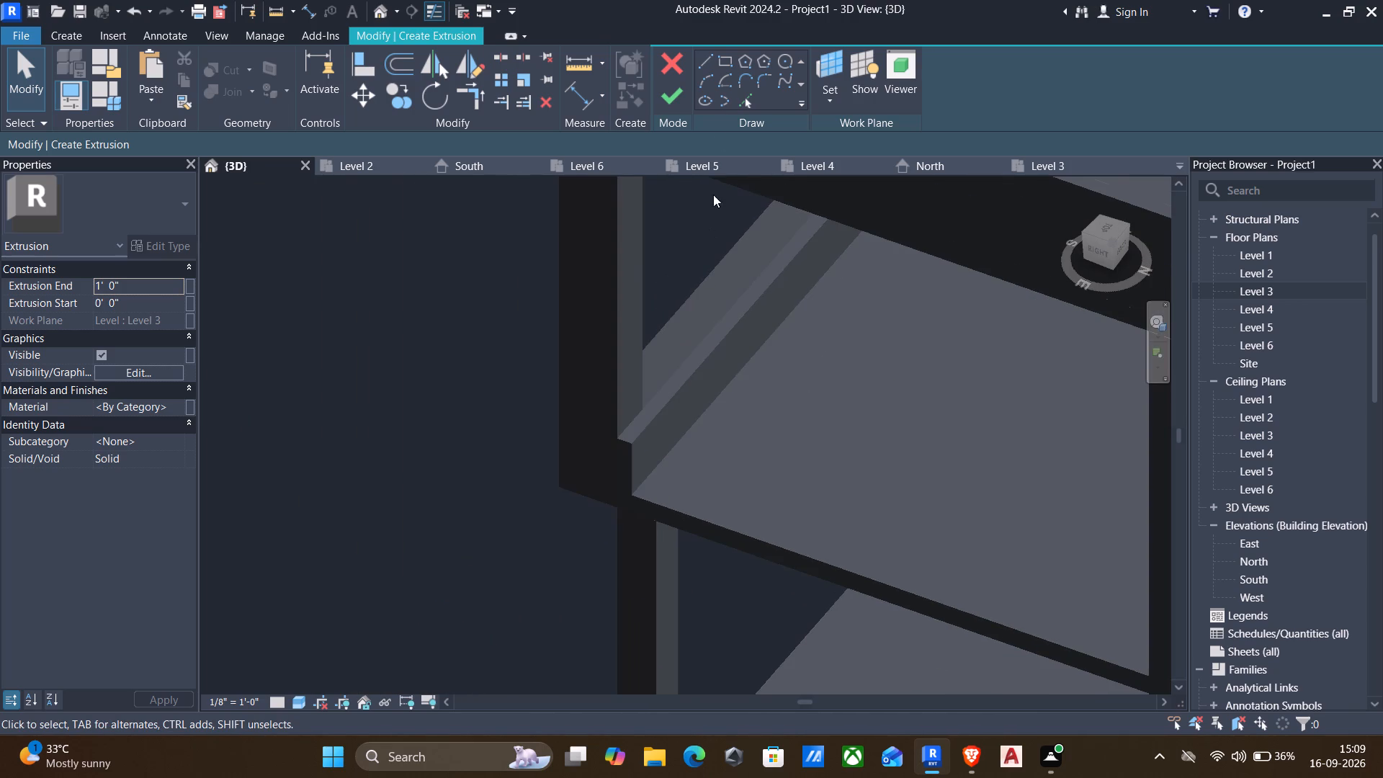
{"action": "scroll", "coordinate": [671, 164], "scroll_direction": "down", "scroll_amount": 2}
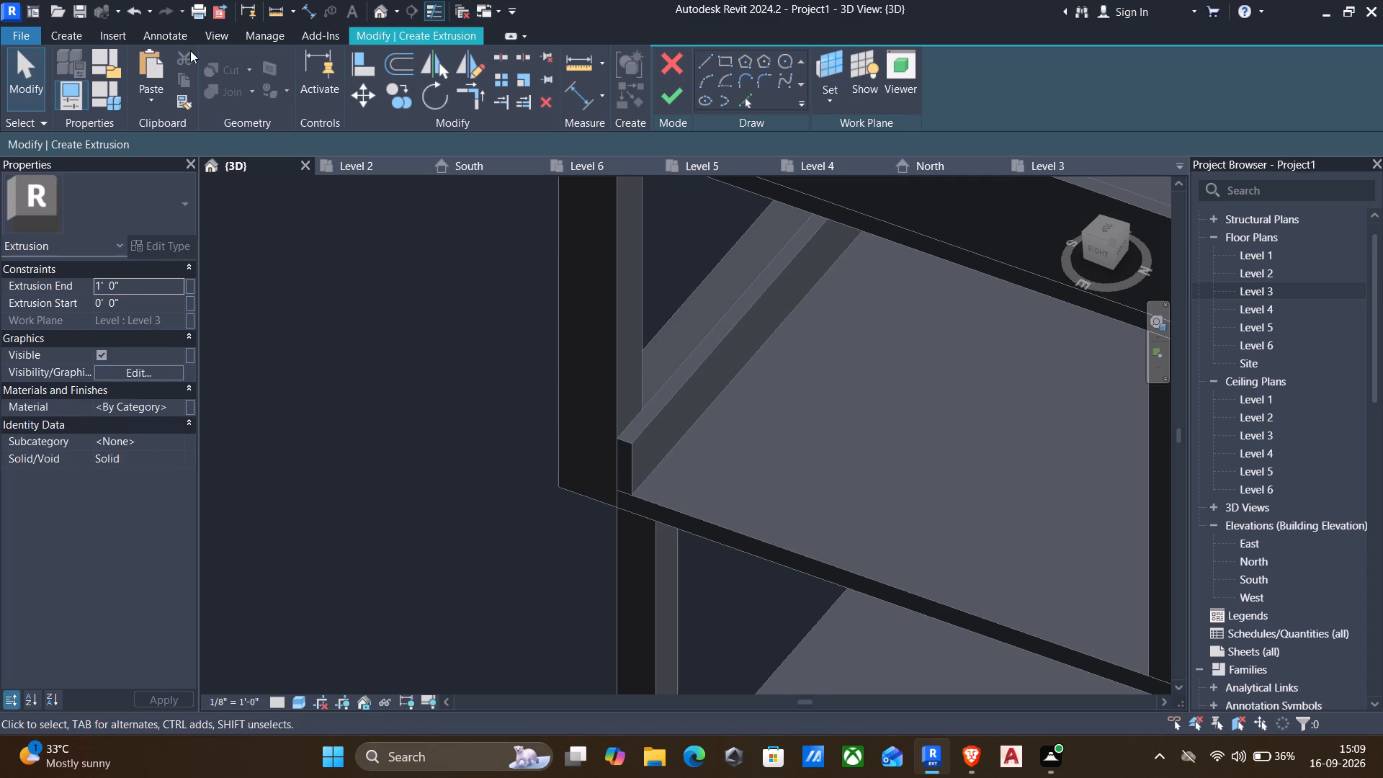
{"action": "left_click", "coordinate": [663, 67]}
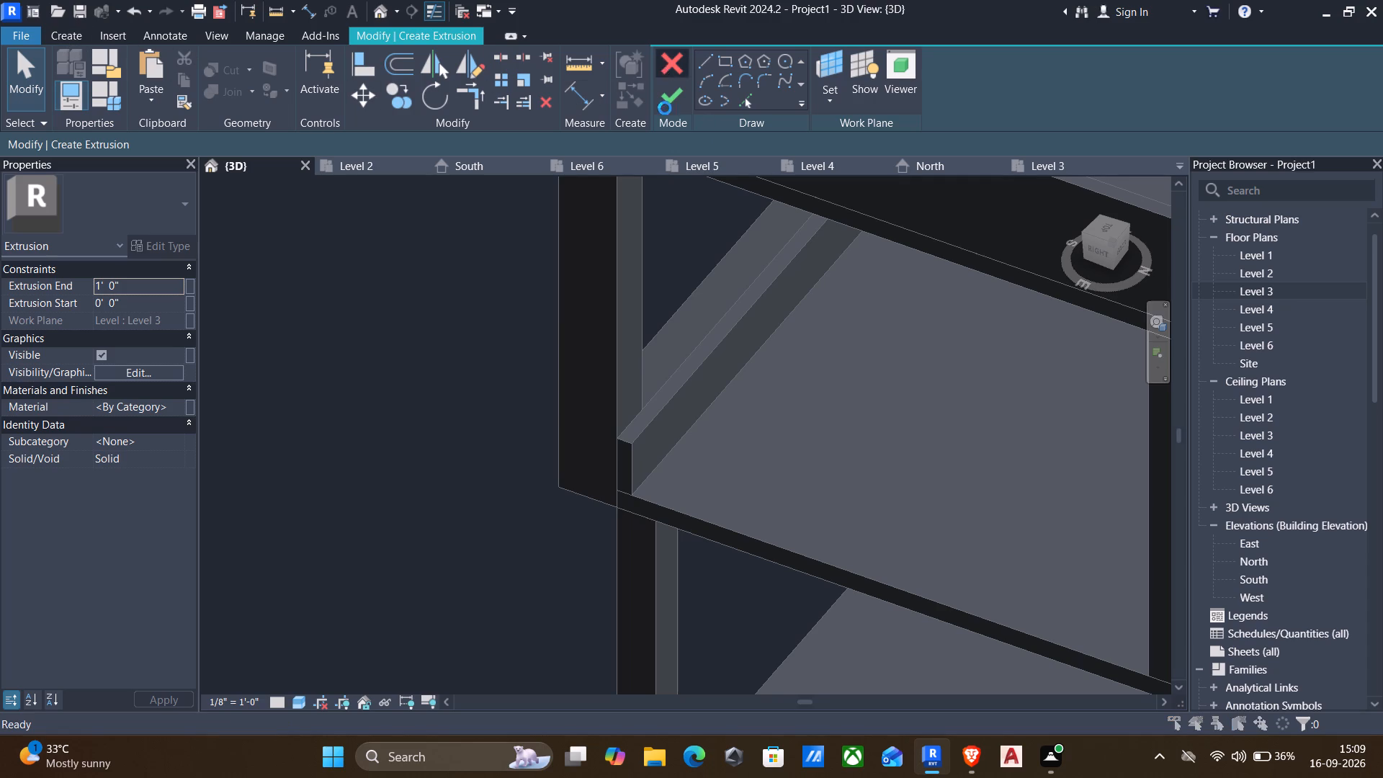
{"action": "left_click", "coordinate": [732, 385]}
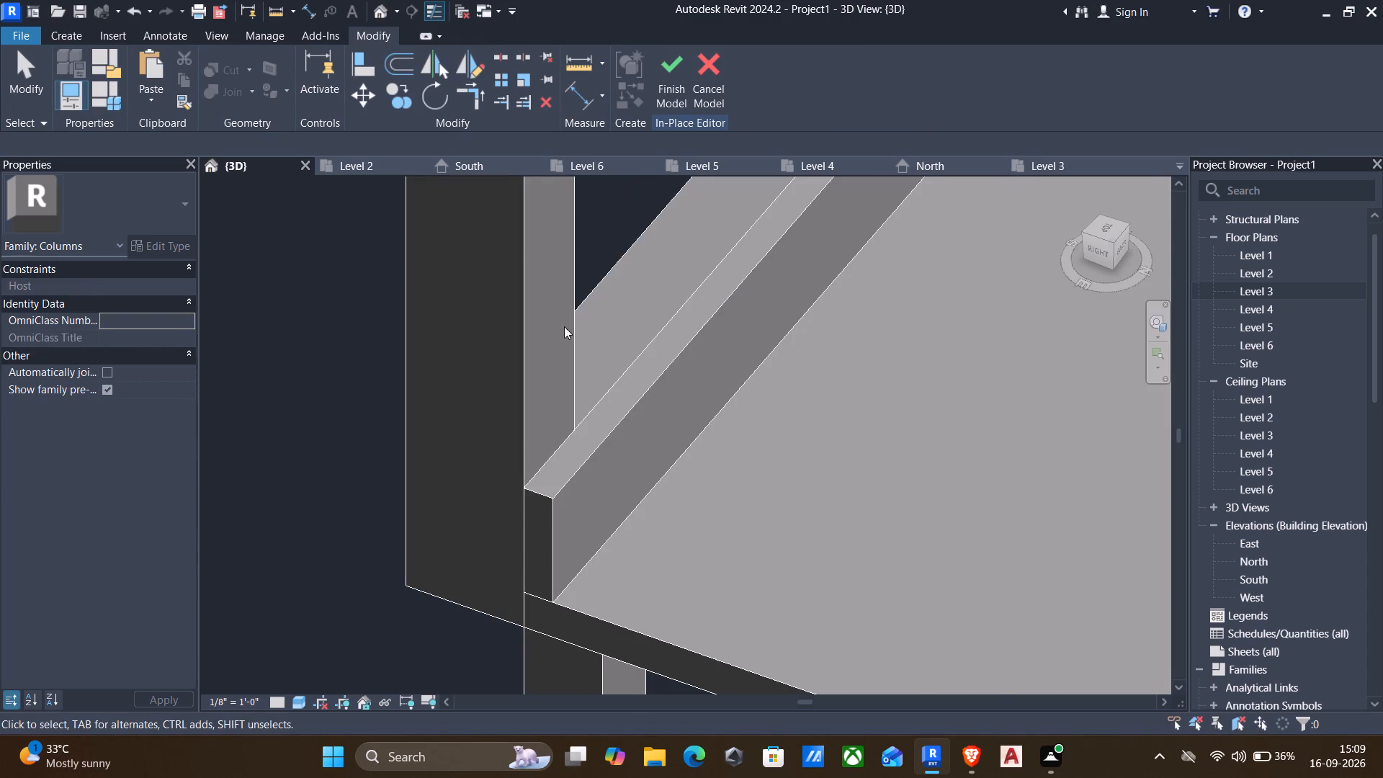
{"action": "scroll", "coordinate": [564, 326], "scroll_direction": "down", "scroll_amount": 4}
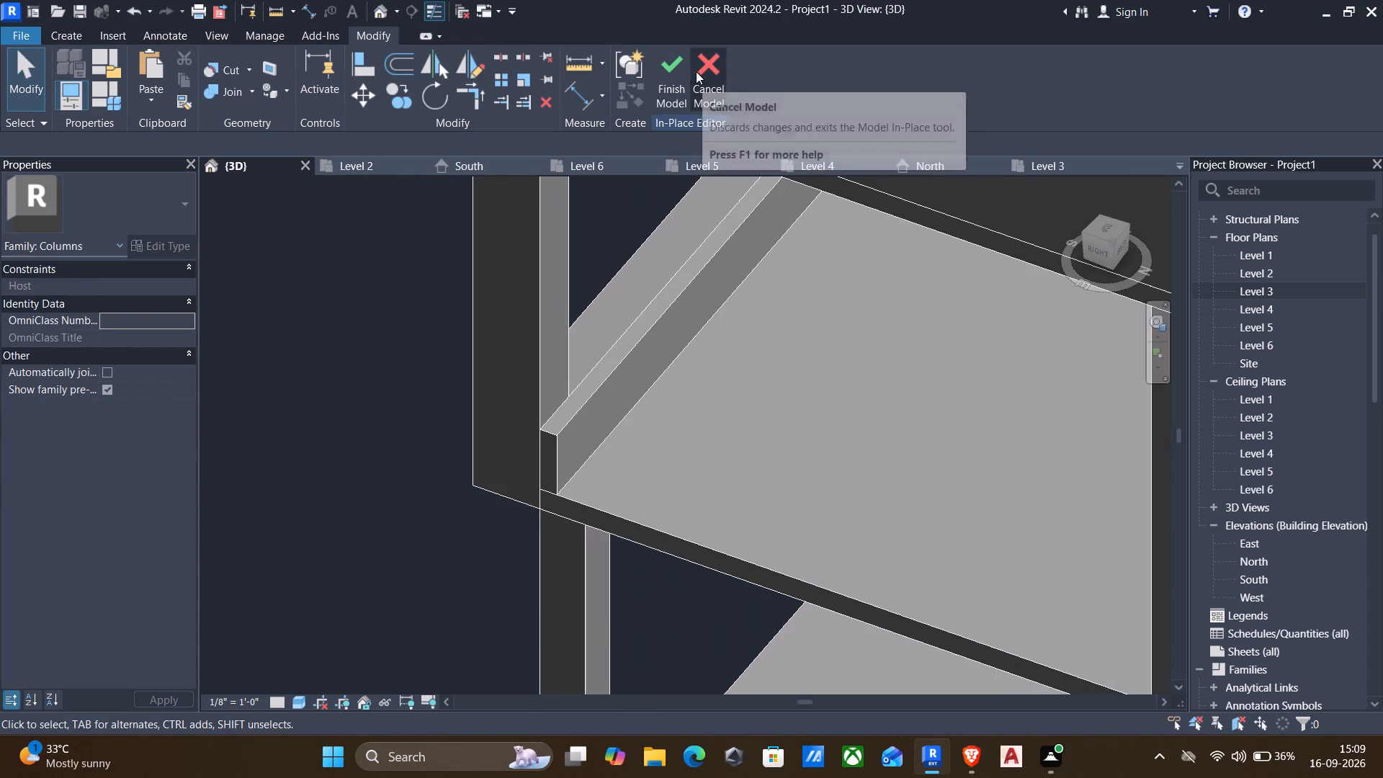
{"action": "left_click", "coordinate": [673, 81]}
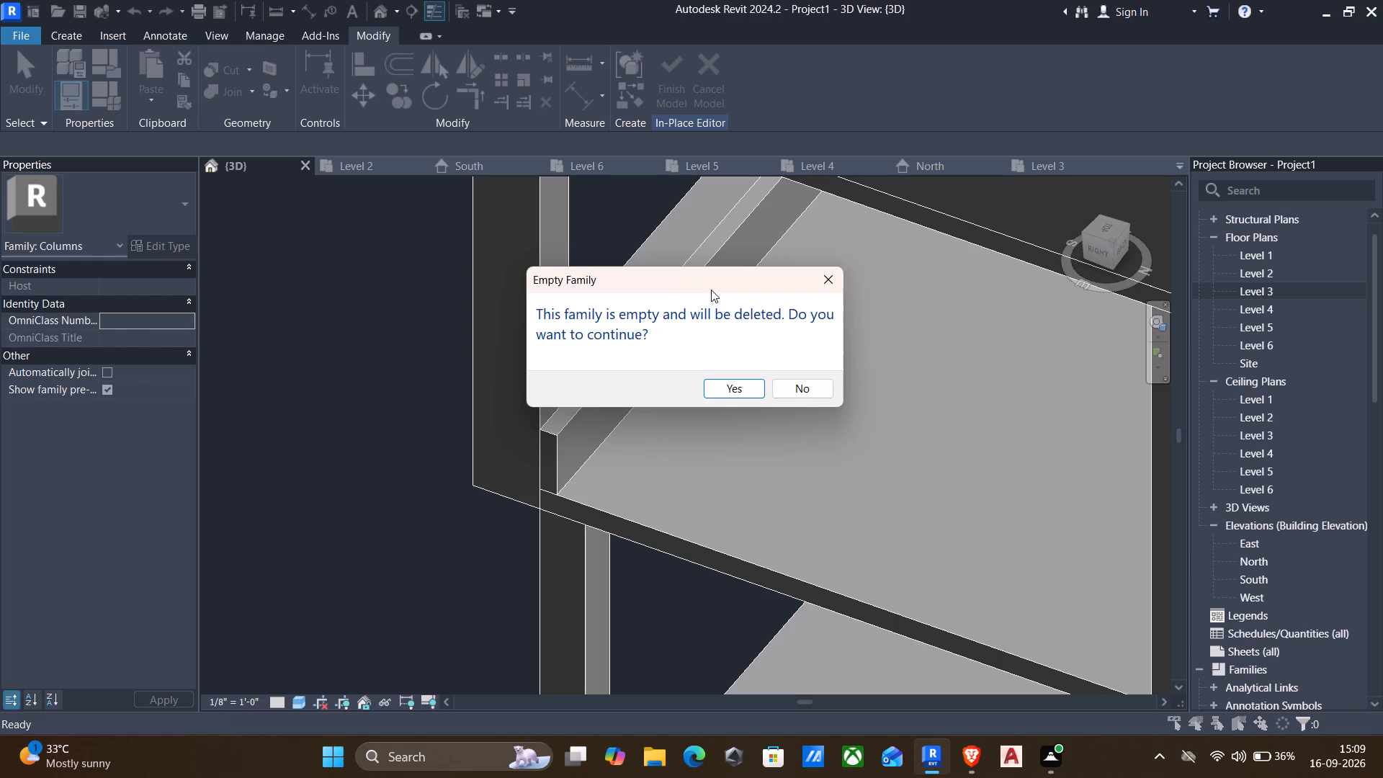
{"action": "left_click", "coordinate": [811, 398]}
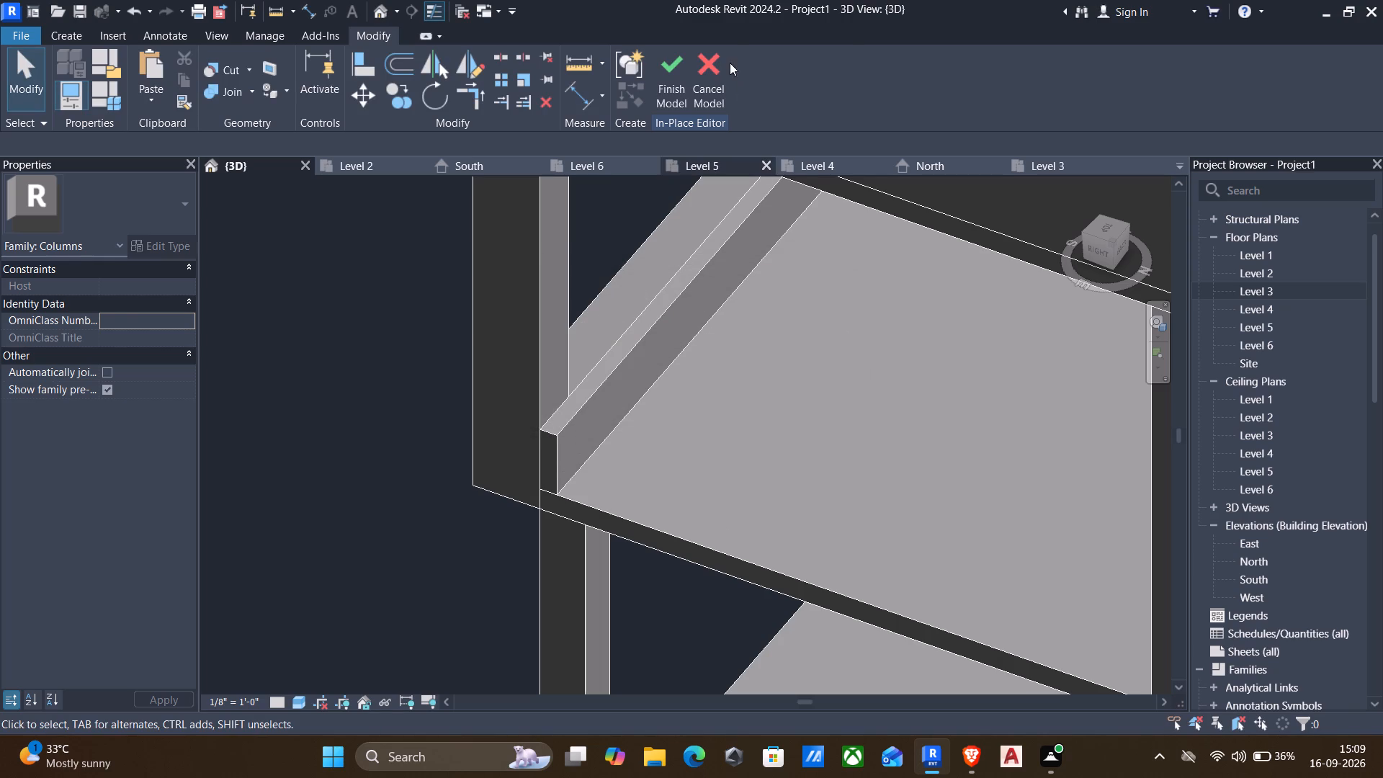
{"action": "left_click", "coordinate": [722, 58]}
Start a new in-place model in the Columns category with the name Columns 1.
{"action": "scroll", "coordinate": [744, 402], "scroll_direction": "down", "scroll_amount": 1}
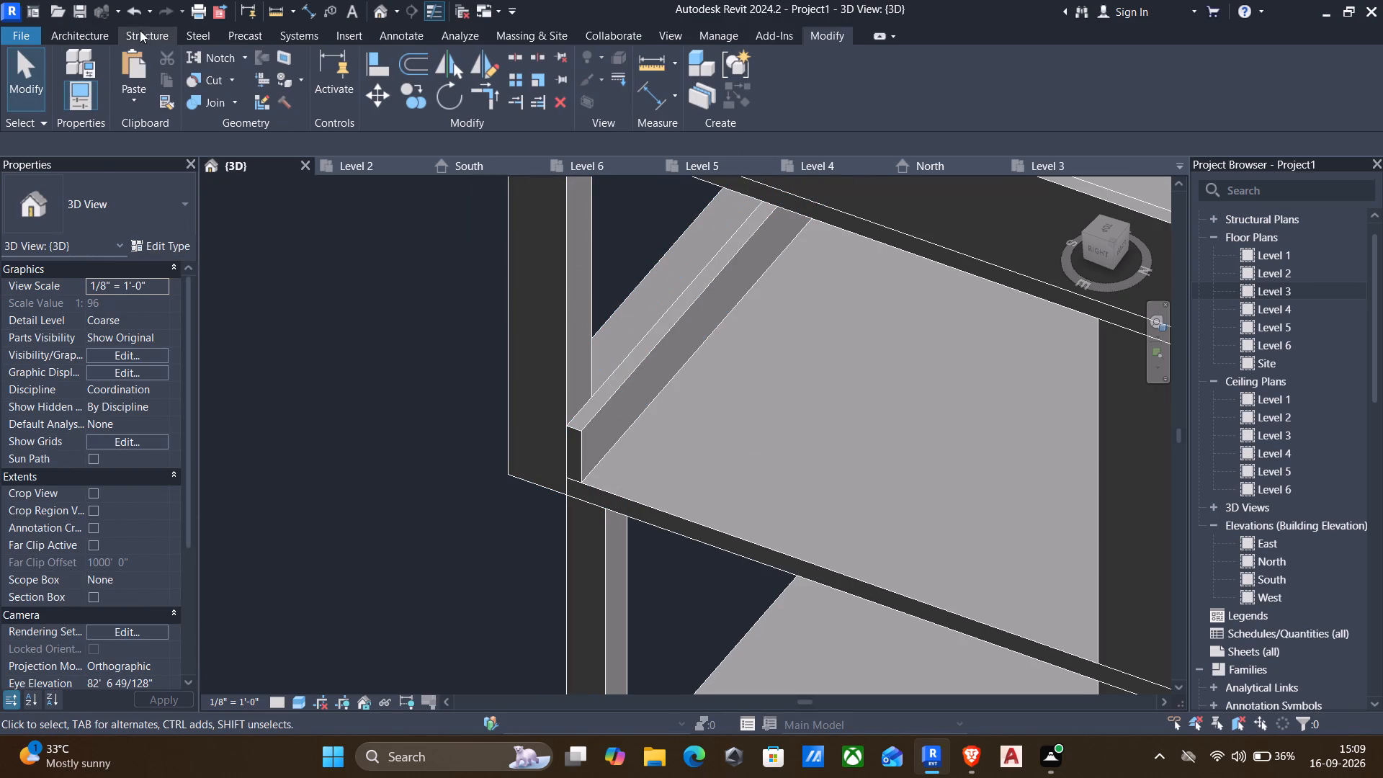
{"action": "left_click", "coordinate": [88, 34]}
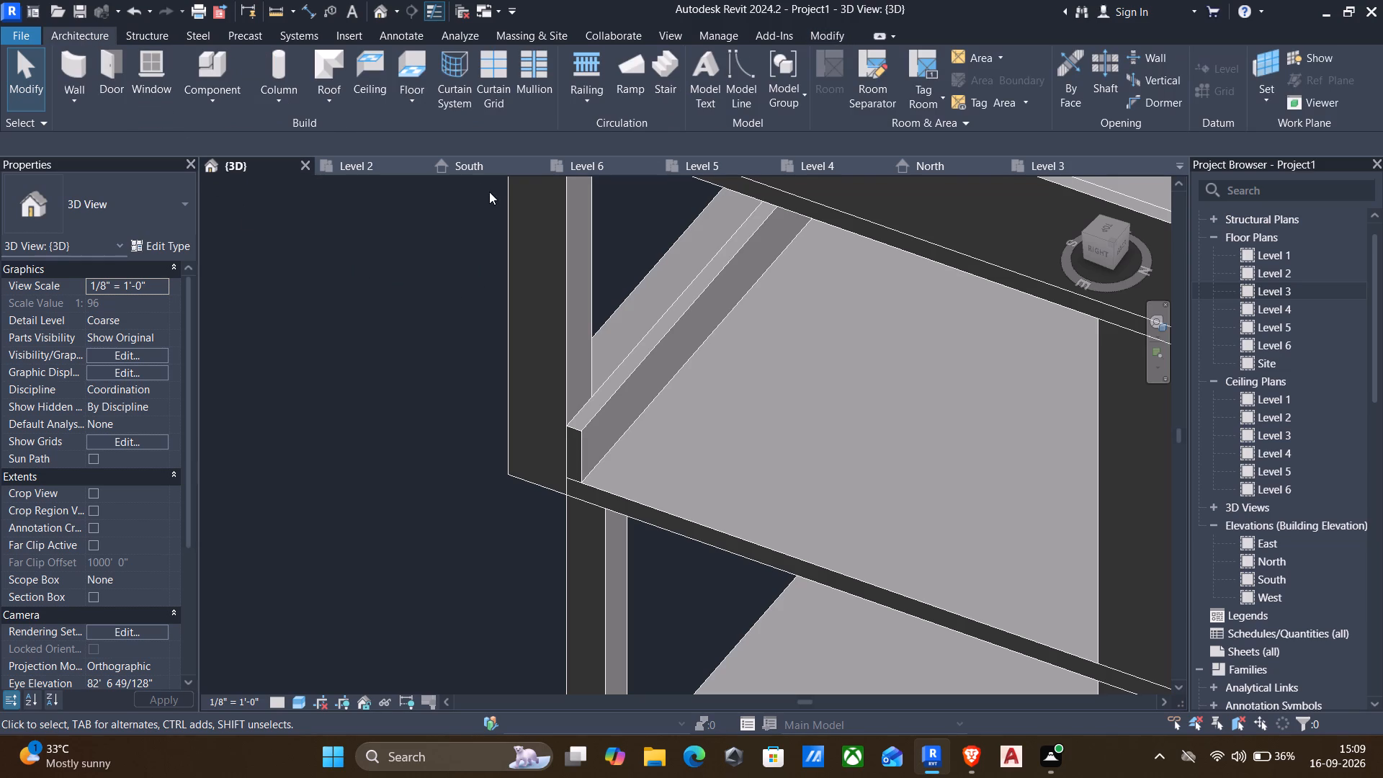
{"action": "left_click", "coordinate": [233, 98]}
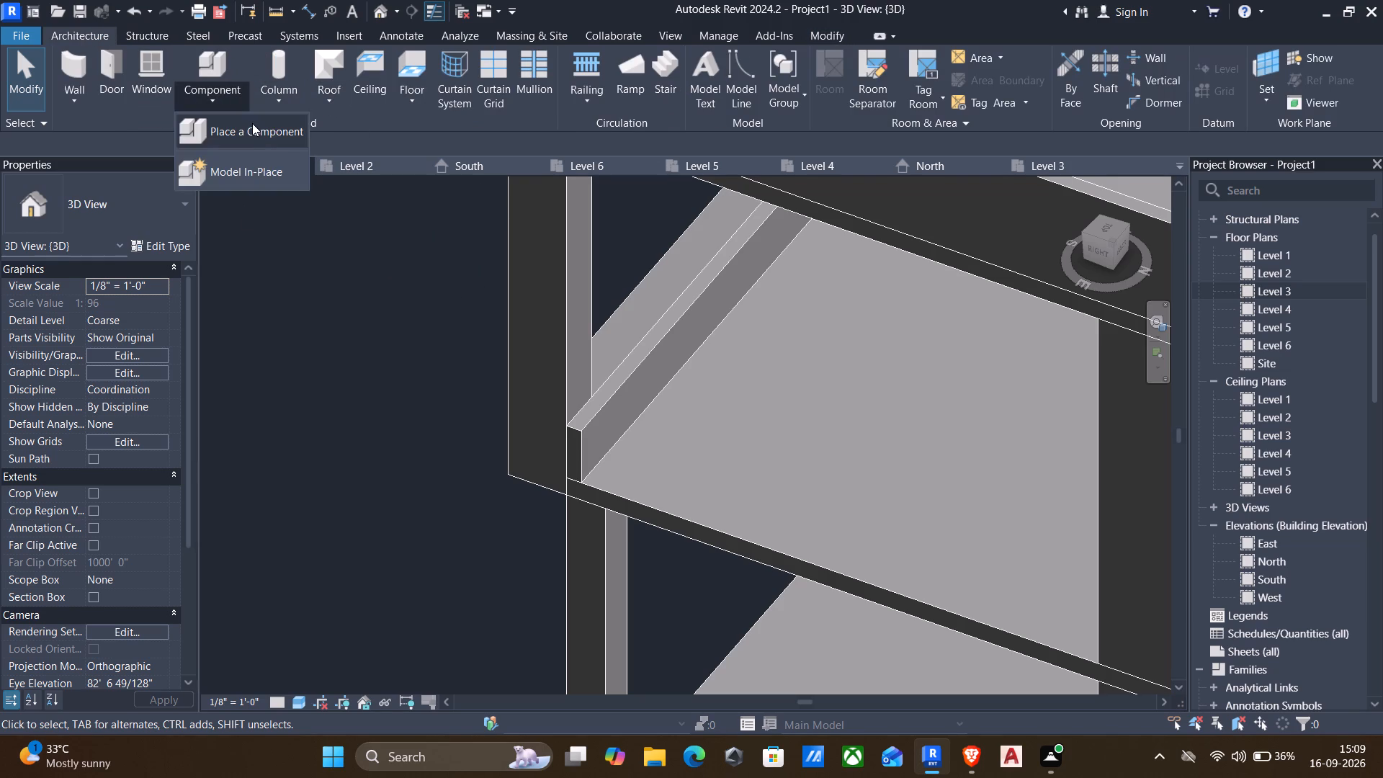
{"action": "left_click", "coordinate": [269, 164]}
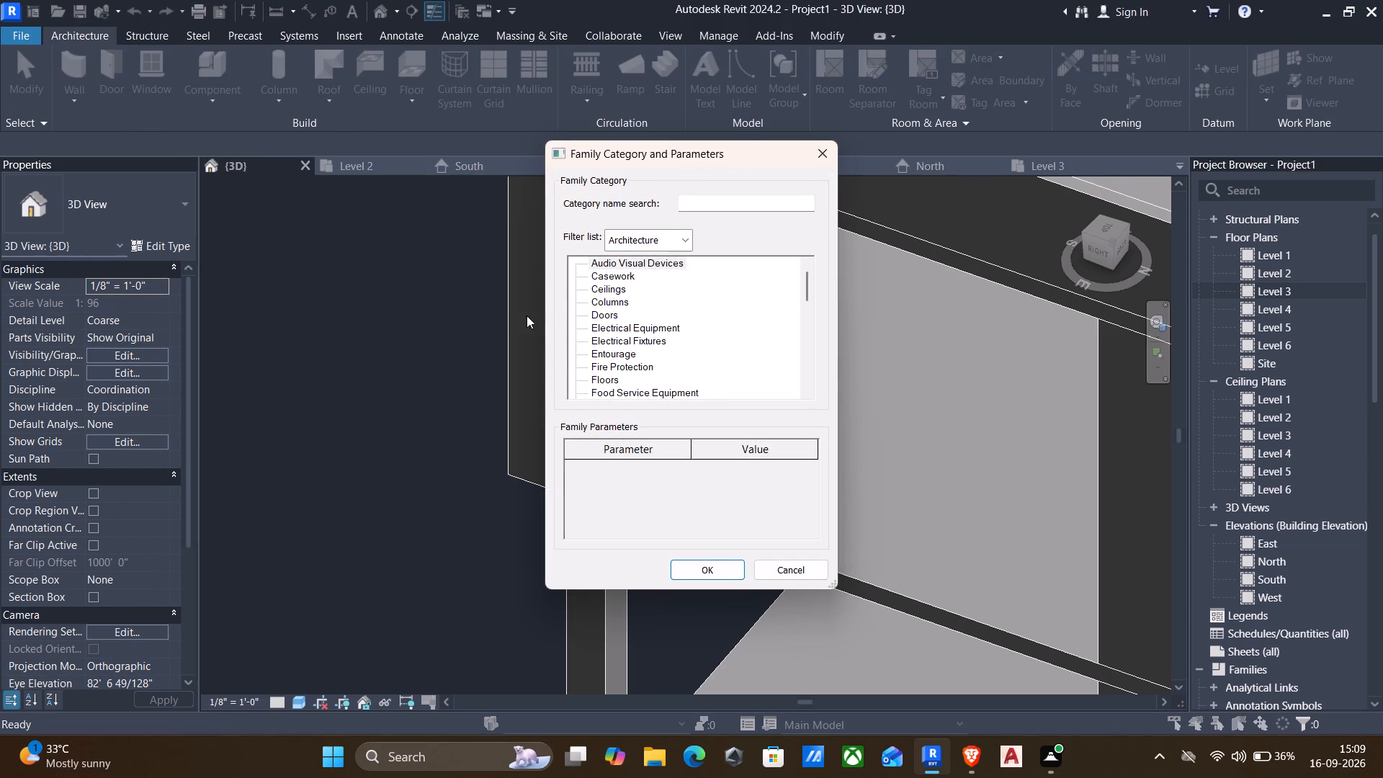
{"action": "left_click", "coordinate": [613, 305]}
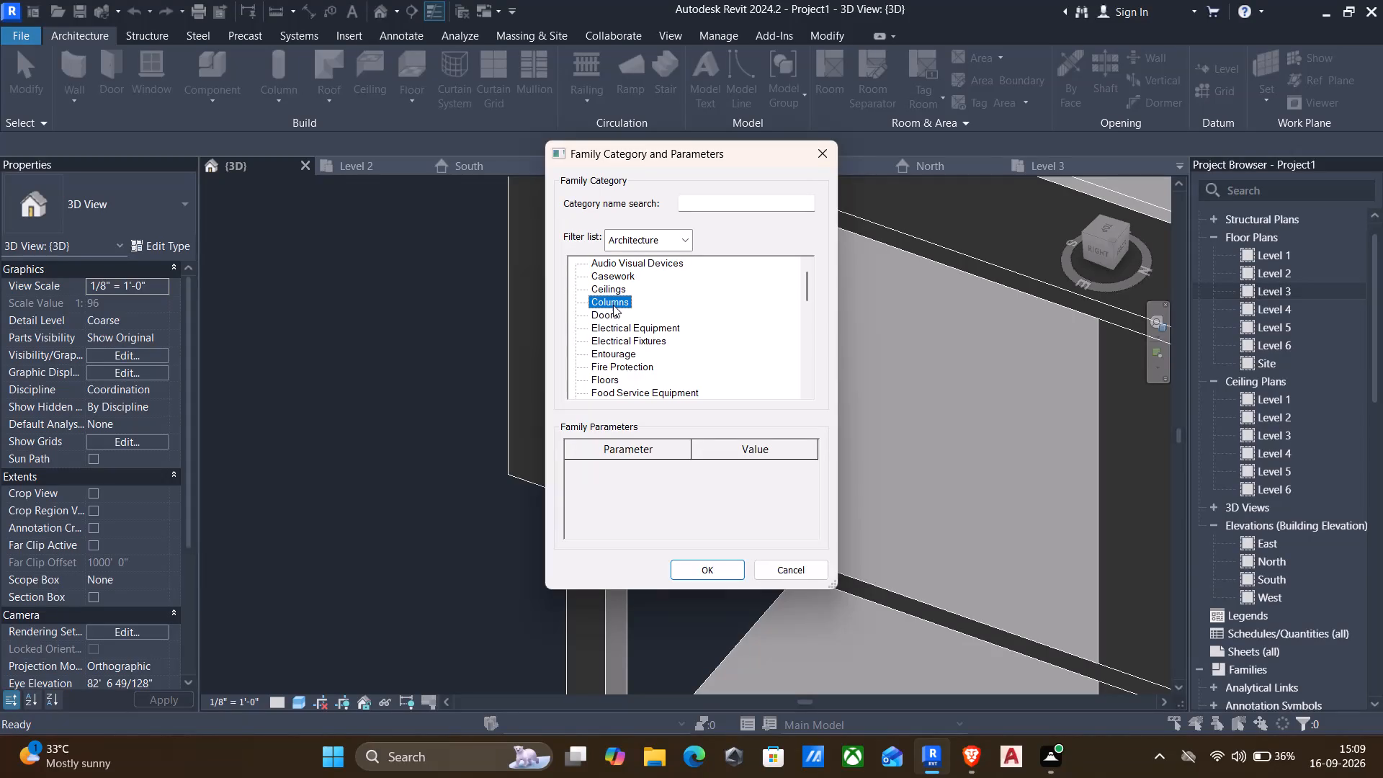
{"action": "left_click", "coordinate": [704, 571]}
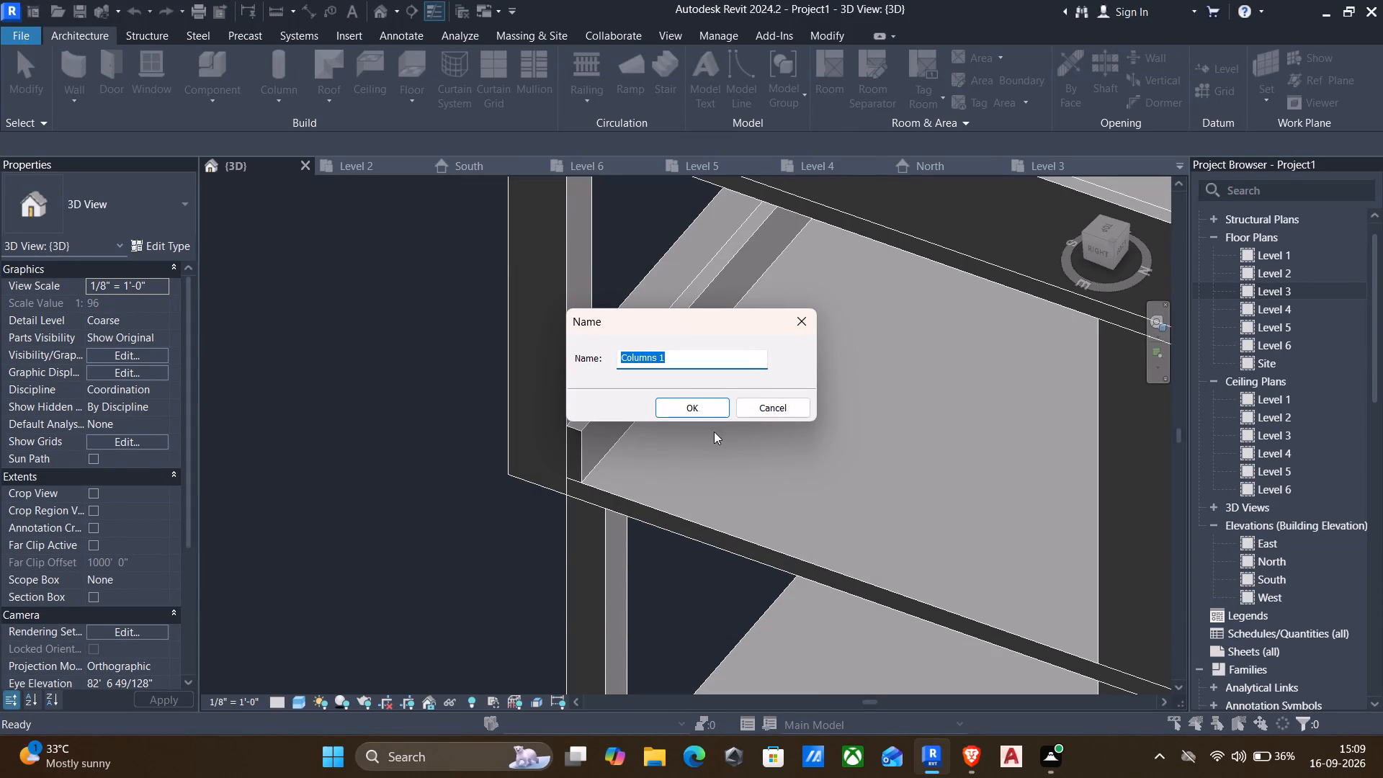
{"action": "left_click", "coordinate": [702, 411]}
Start an extrusion and pick the low balcony wall's front face as its work plane.
{"action": "scroll", "coordinate": [581, 384], "scroll_direction": "down", "scroll_amount": 2}
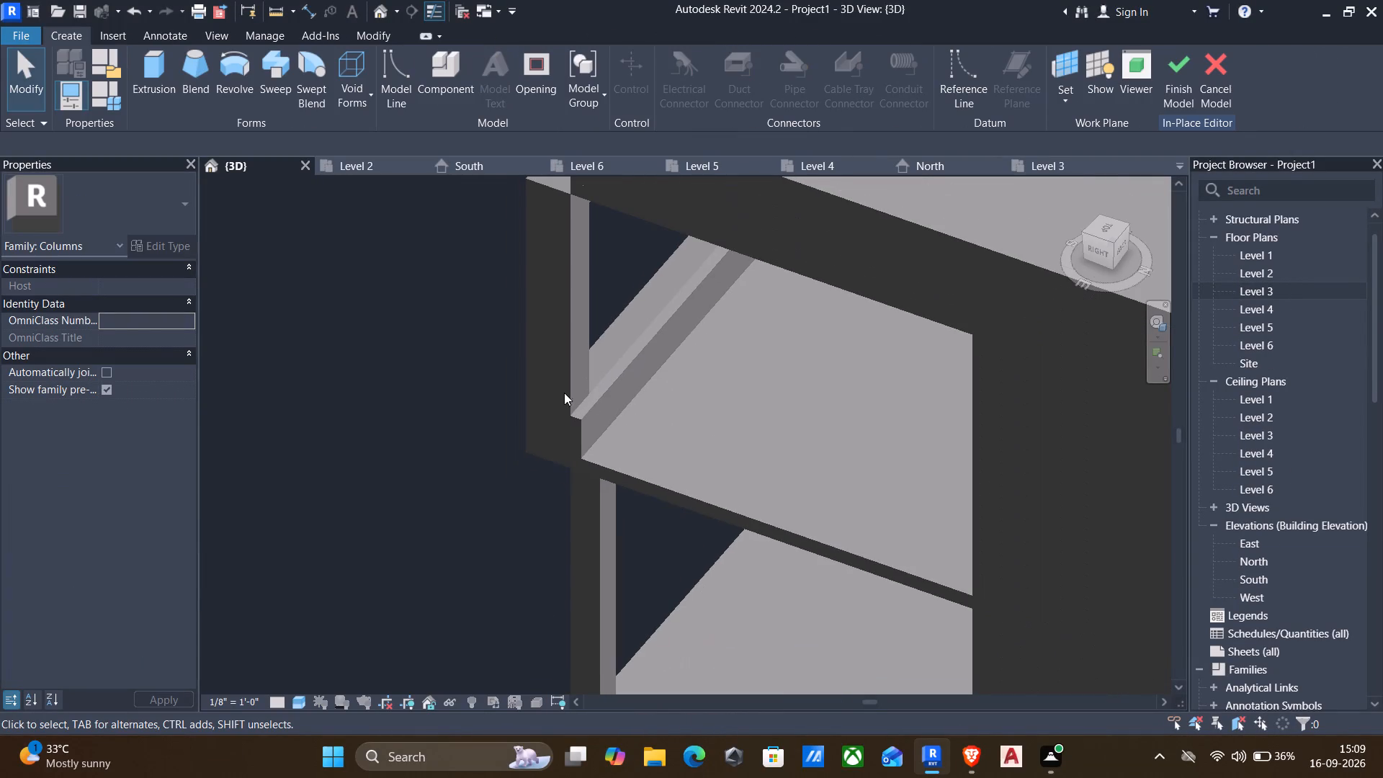
{"action": "middle_click_drag", "start_coordinate": [531, 417], "coordinate": [612, 461], "text": "shift"}
{"action": "scroll", "coordinate": [536, 421], "scroll_direction": "down", "scroll_amount": 1, "text": "shift"}
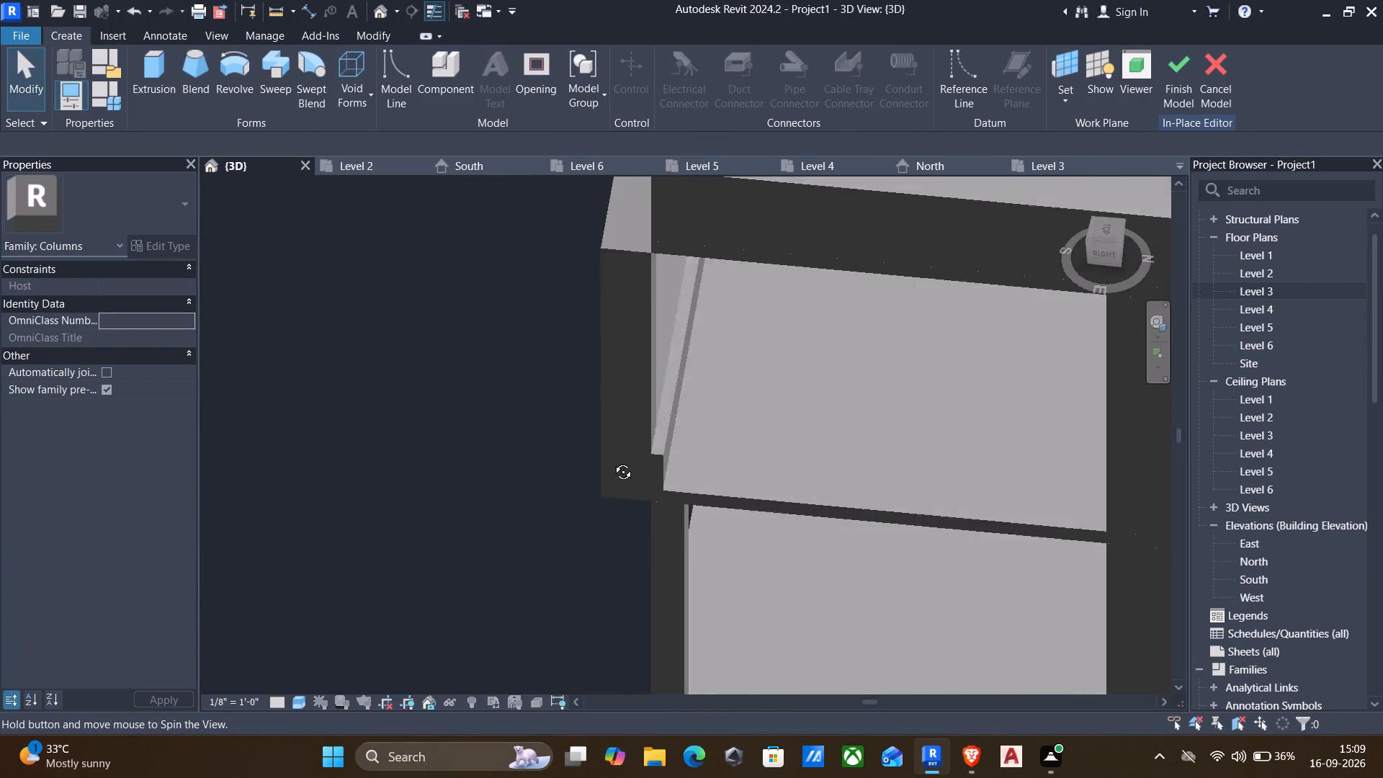
{"action": "middle_click_drag", "start_coordinate": [612, 461], "coordinate": [933, 555], "text": "shift"}
{"action": "scroll", "coordinate": [890, 429], "scroll_direction": "down", "scroll_amount": 1}
{"action": "middle_click_drag", "start_coordinate": [877, 377], "coordinate": [846, 485]}
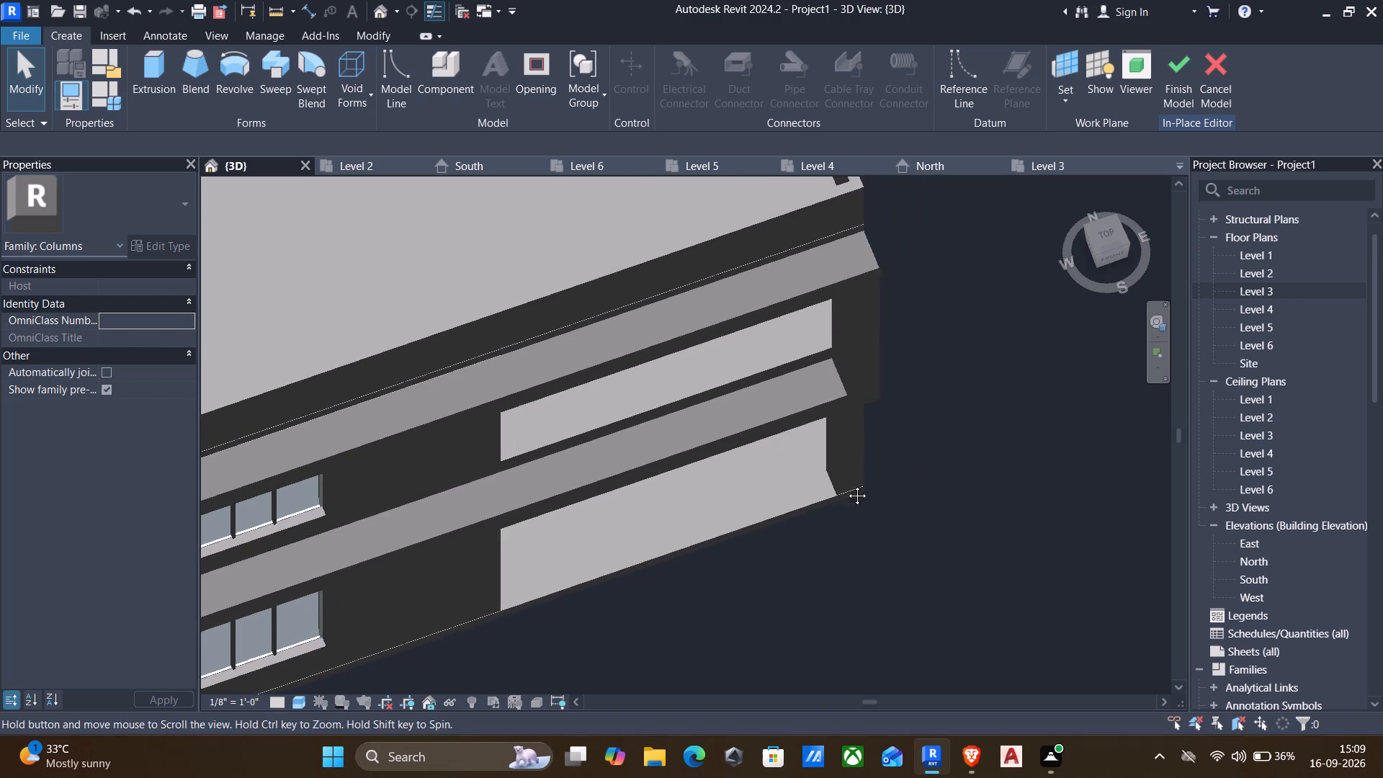
{"action": "middle_click_drag", "start_coordinate": [846, 485], "coordinate": [849, 491]}
{"action": "middle_click_drag", "start_coordinate": [840, 480], "coordinate": [811, 431]}
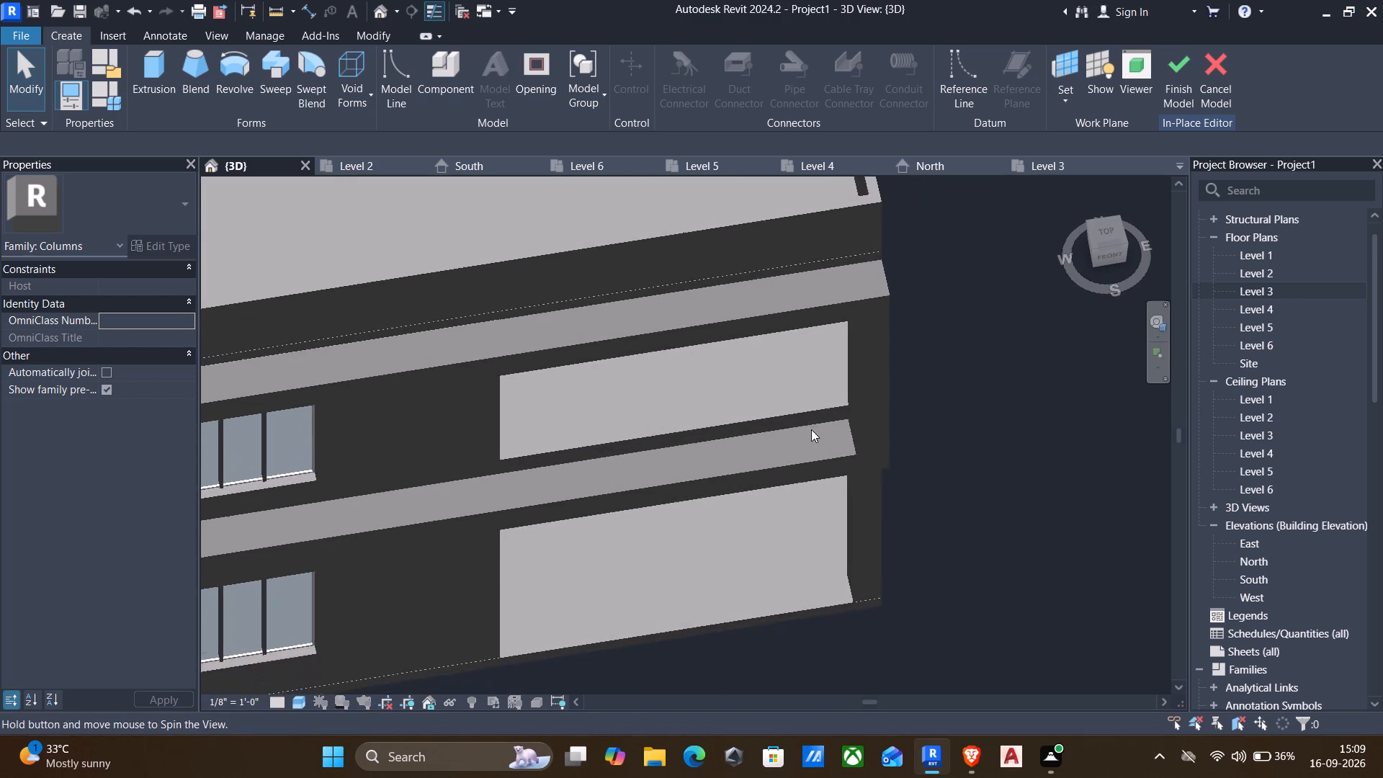
{"action": "scroll", "coordinate": [813, 406], "scroll_direction": "up", "scroll_amount": 3}
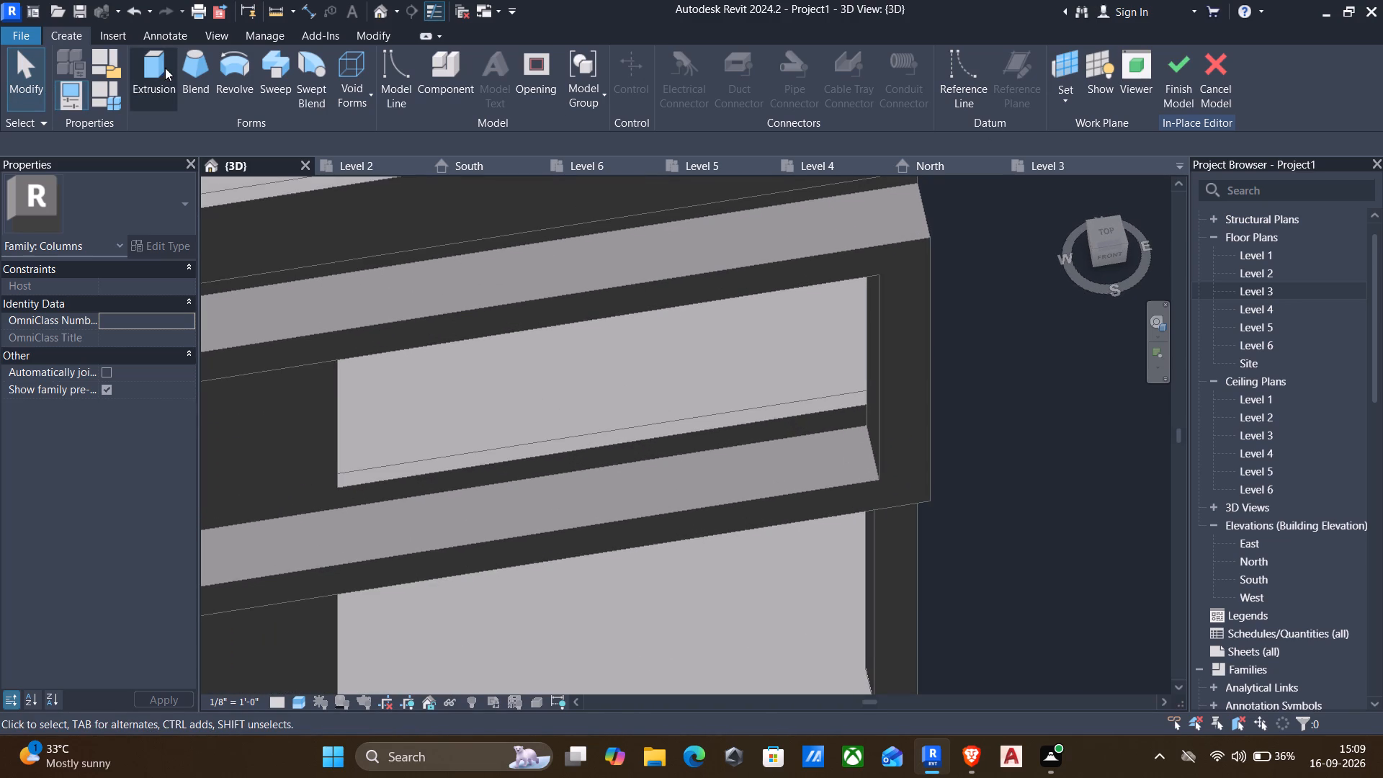
{"action": "left_click", "coordinate": [156, 69]}
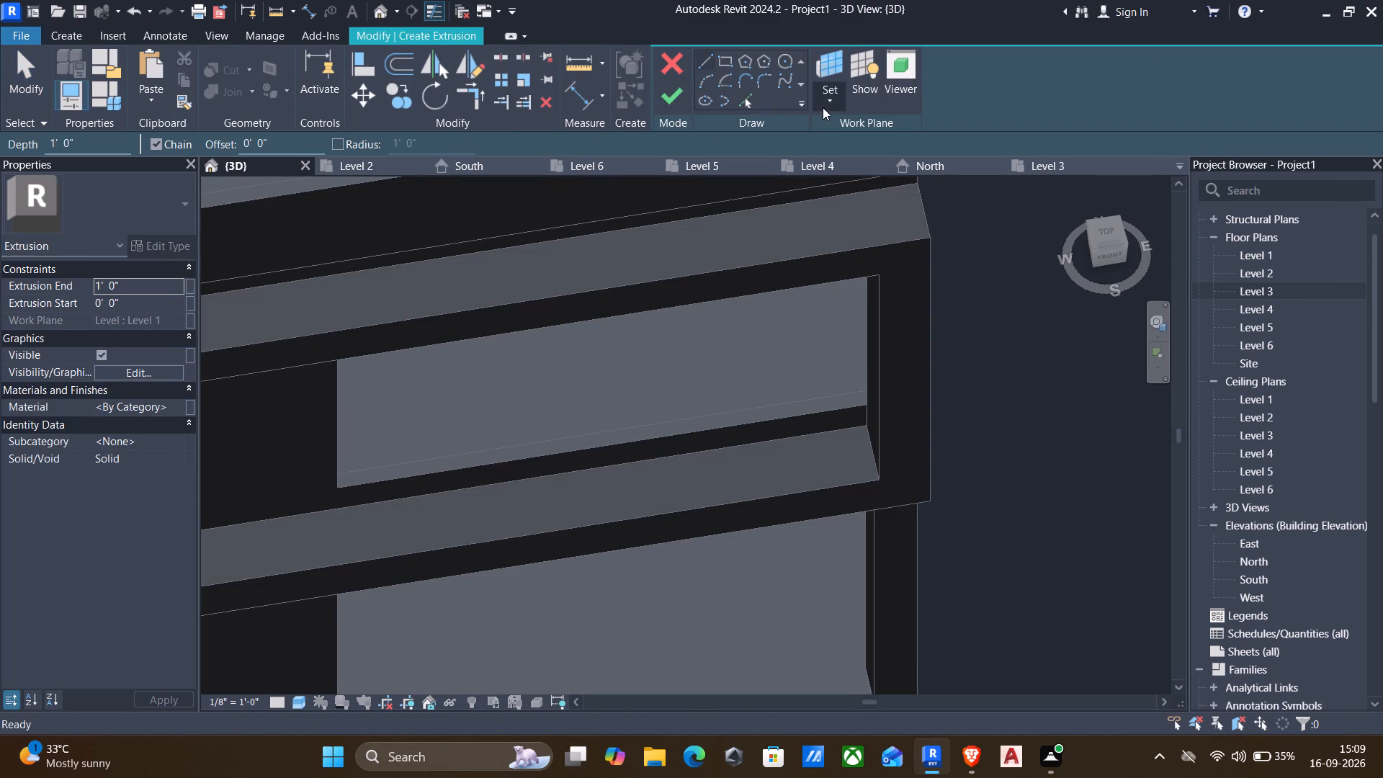
{"action": "left_click", "coordinate": [832, 102]}
{"action": "left_click", "coordinate": [853, 171]}
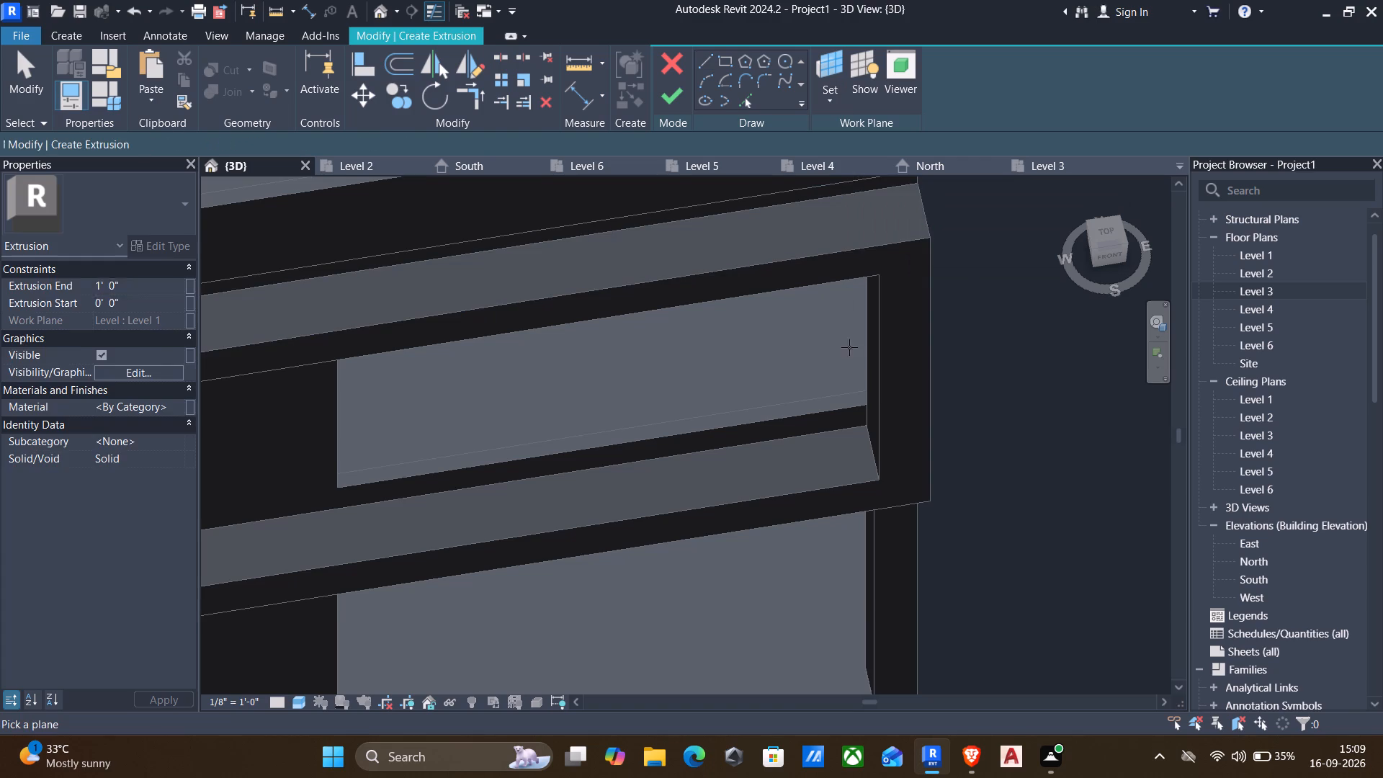
{"action": "scroll", "coordinate": [843, 403], "scroll_direction": "up", "scroll_amount": 2}
{"action": "left_click", "coordinate": [843, 406]}
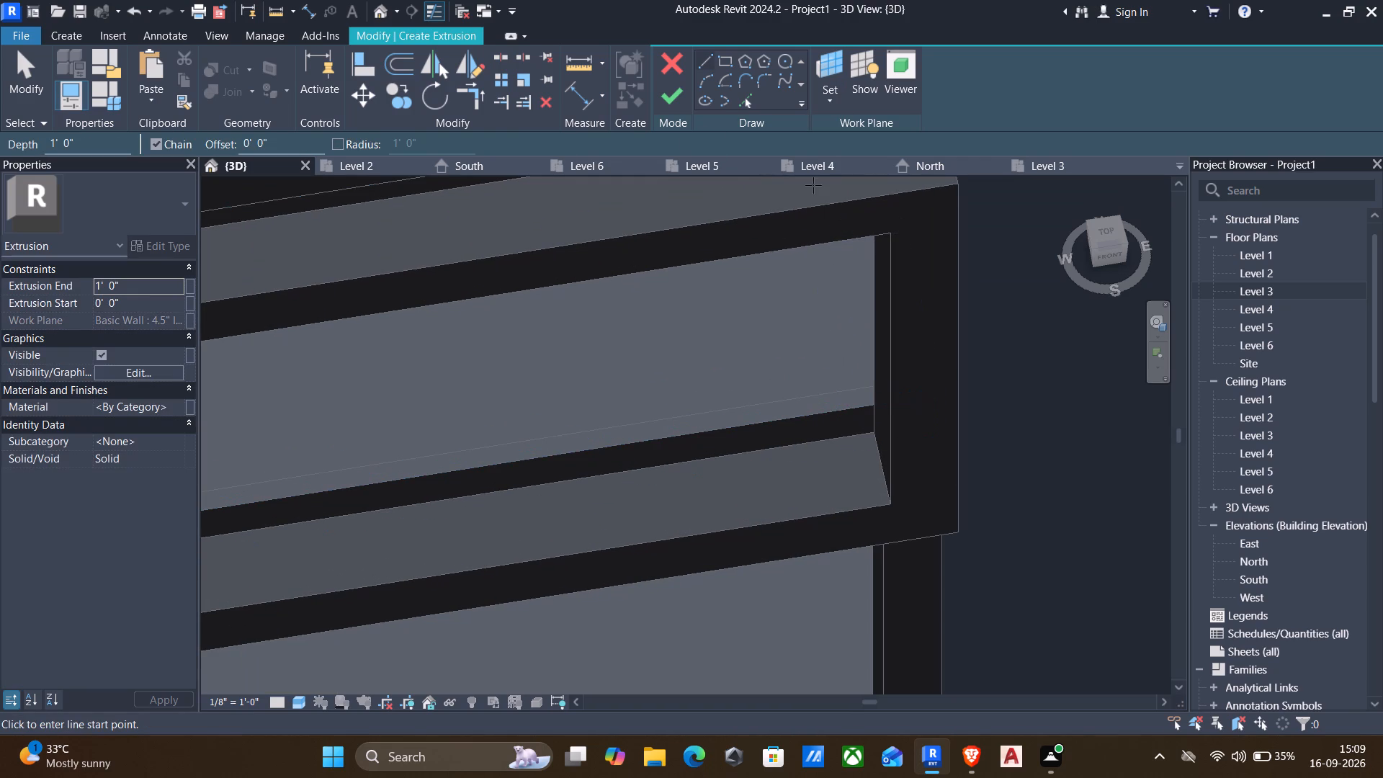
In the Level 3 plan, sketch a rectangle about 4" wide by 4 1/2" deep on the low balcony wall, starting at its outer-edge endpoint.
{"action": "left_click", "coordinate": [724, 63]}
{"action": "scroll", "coordinate": [841, 406], "scroll_direction": "up", "scroll_amount": 3}
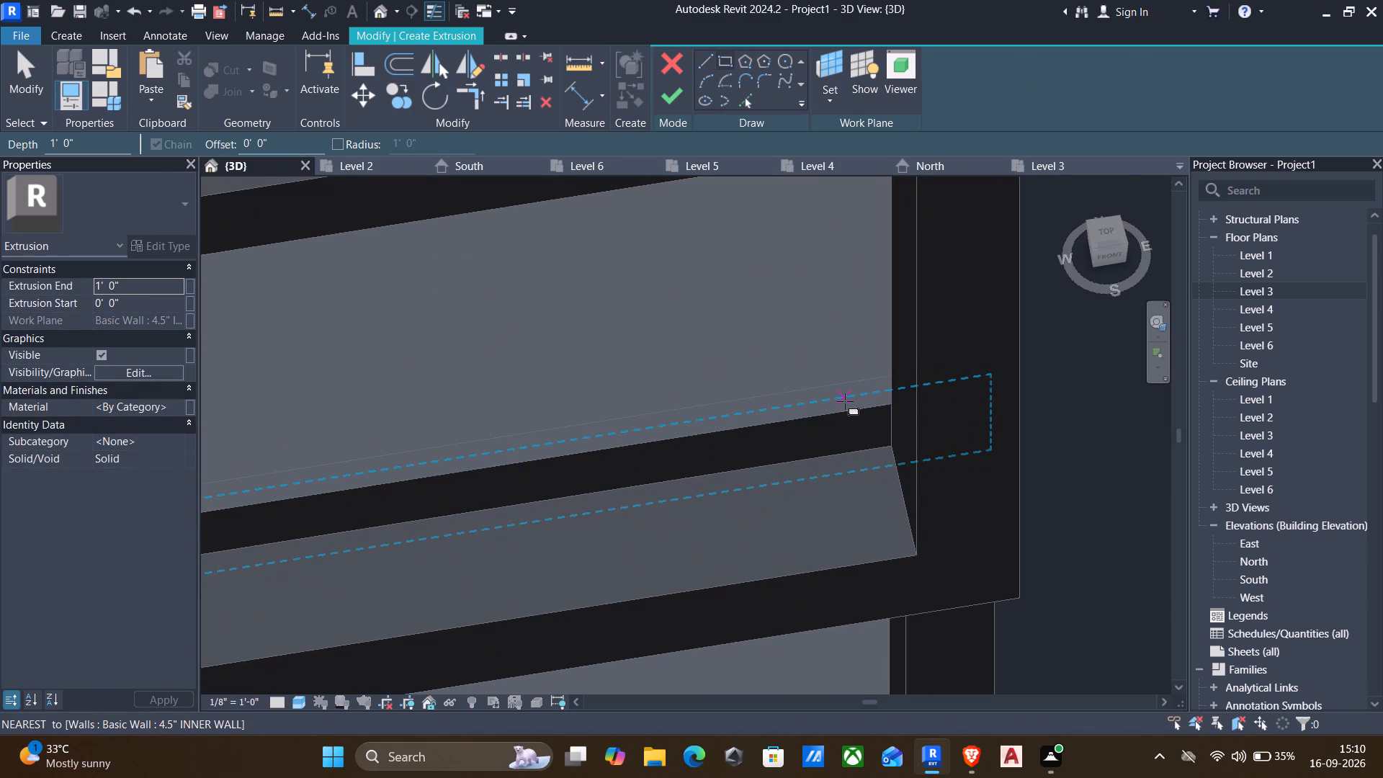
{"action": "left_click", "coordinate": [1261, 287]}
{"action": "double_click", "coordinate": [1261, 287]}
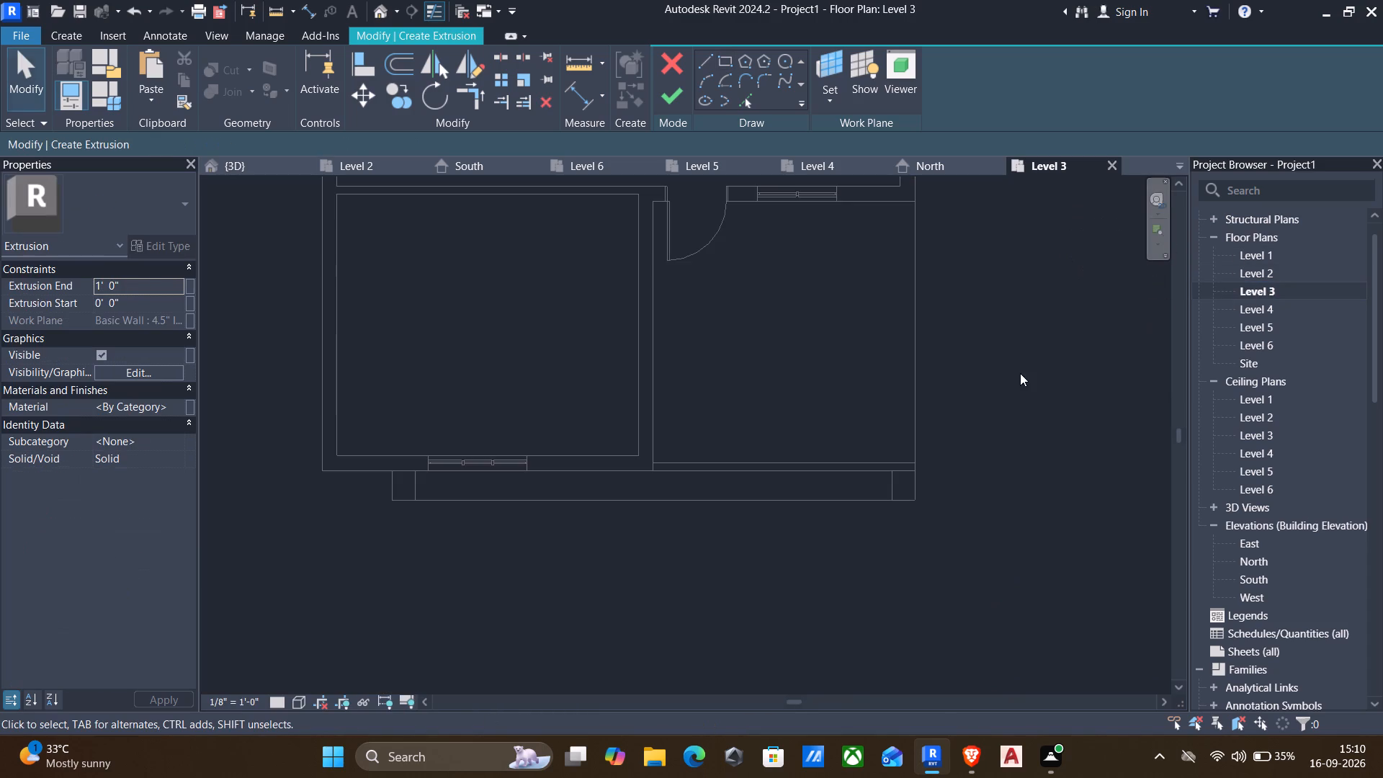
{"action": "left_click", "coordinate": [861, 64]}
{"action": "left_click", "coordinate": [861, 64]}
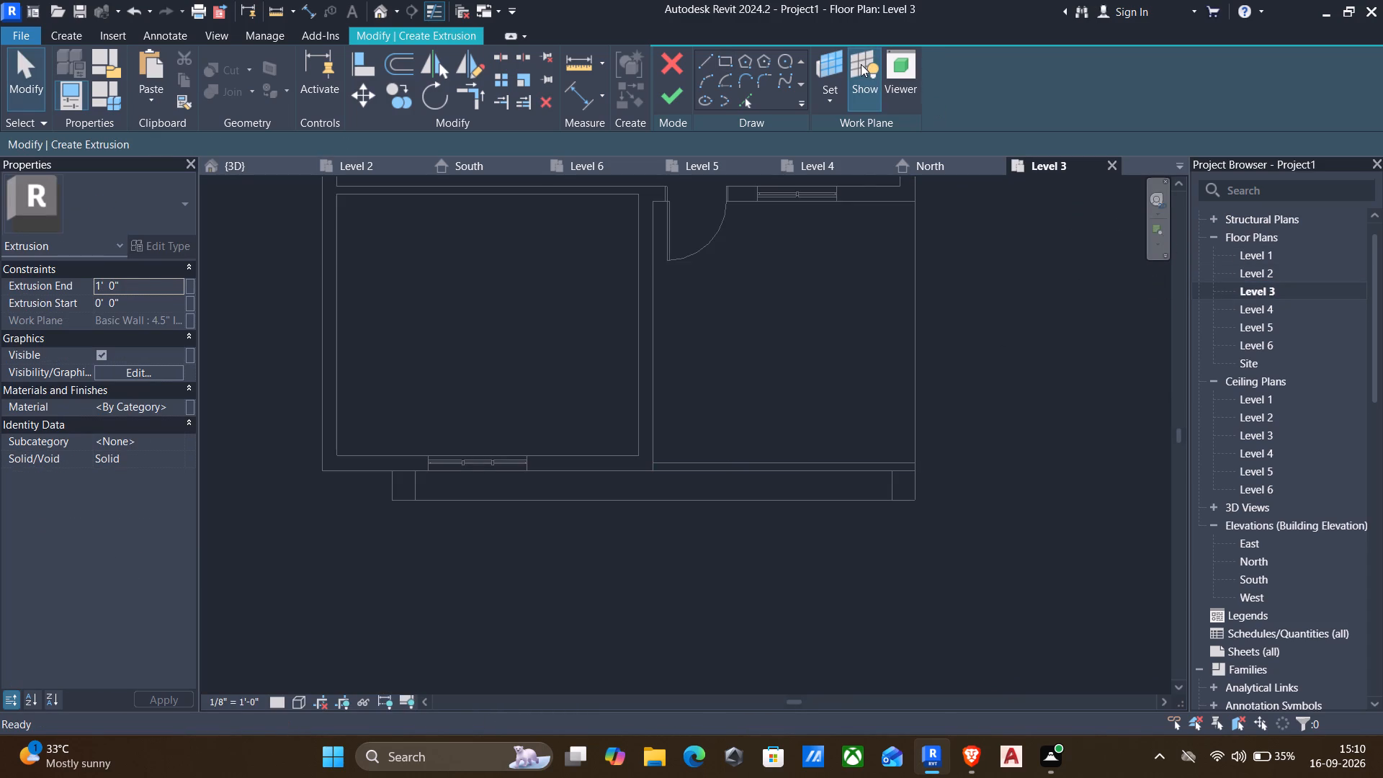
{"action": "left_click", "coordinate": [726, 60]}
{"action": "scroll", "coordinate": [935, 493], "scroll_direction": "up", "scroll_amount": 3}
{"action": "scroll", "coordinate": [870, 478], "scroll_direction": "up", "scroll_amount": 4}
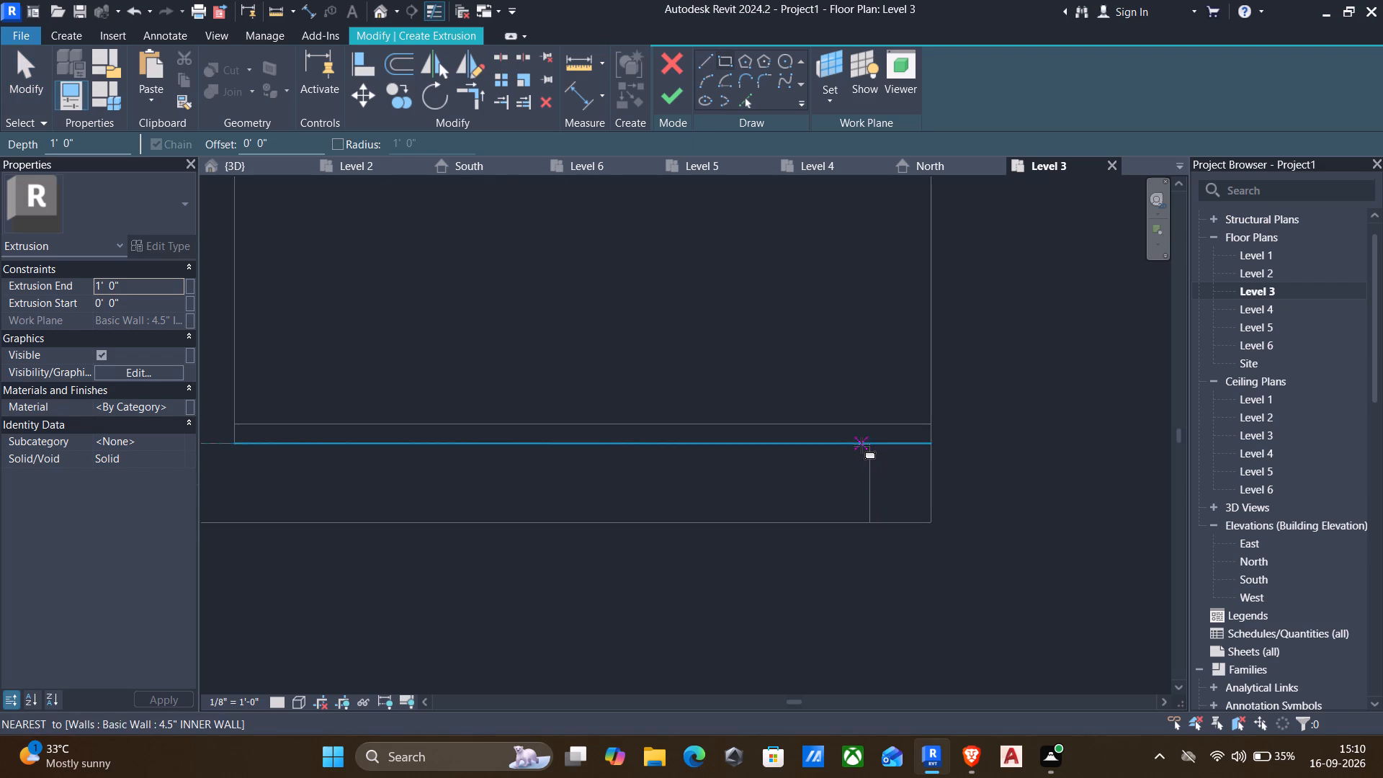
{"action": "scroll", "coordinate": [867, 444], "scroll_direction": "up", "scroll_amount": 3}
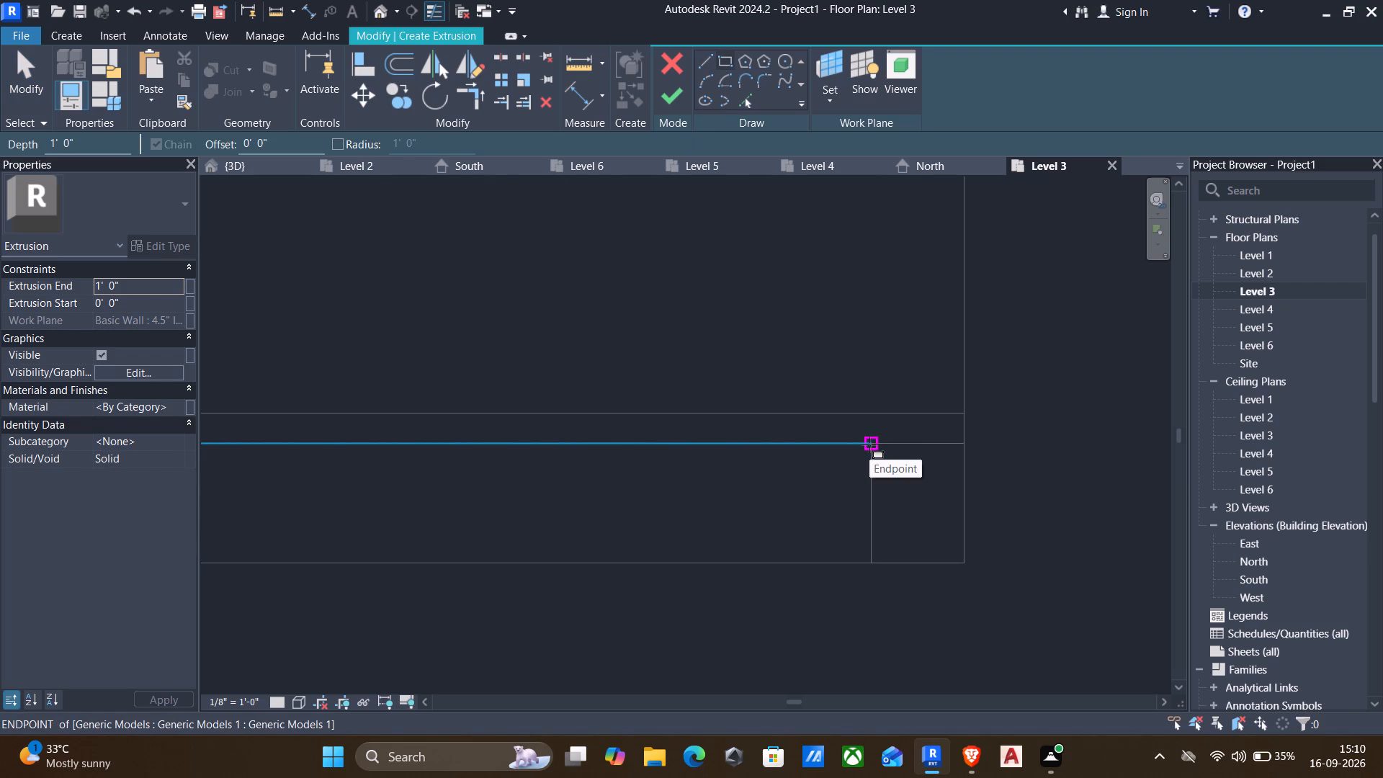
{"action": "left_click", "coordinate": [869, 444]}
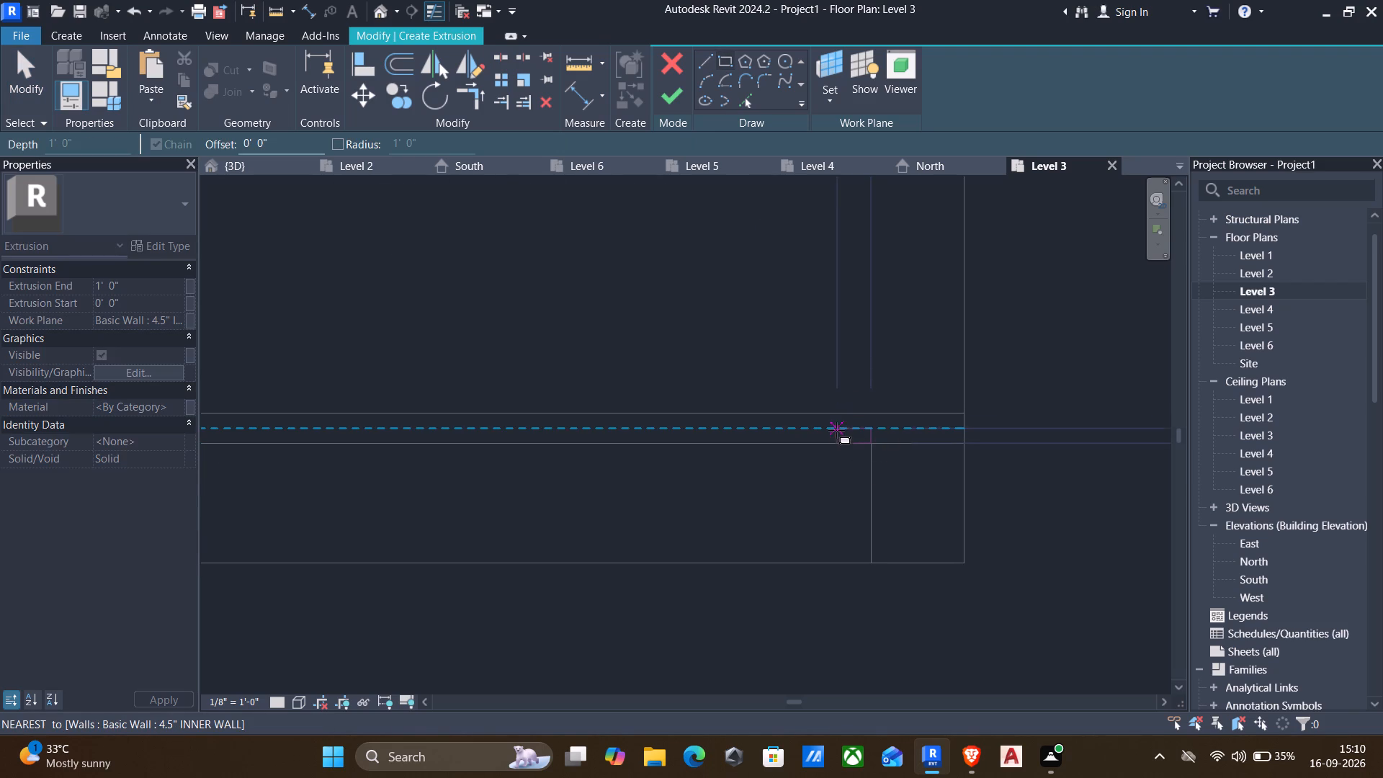
{"action": "left_click", "coordinate": [844, 421]}
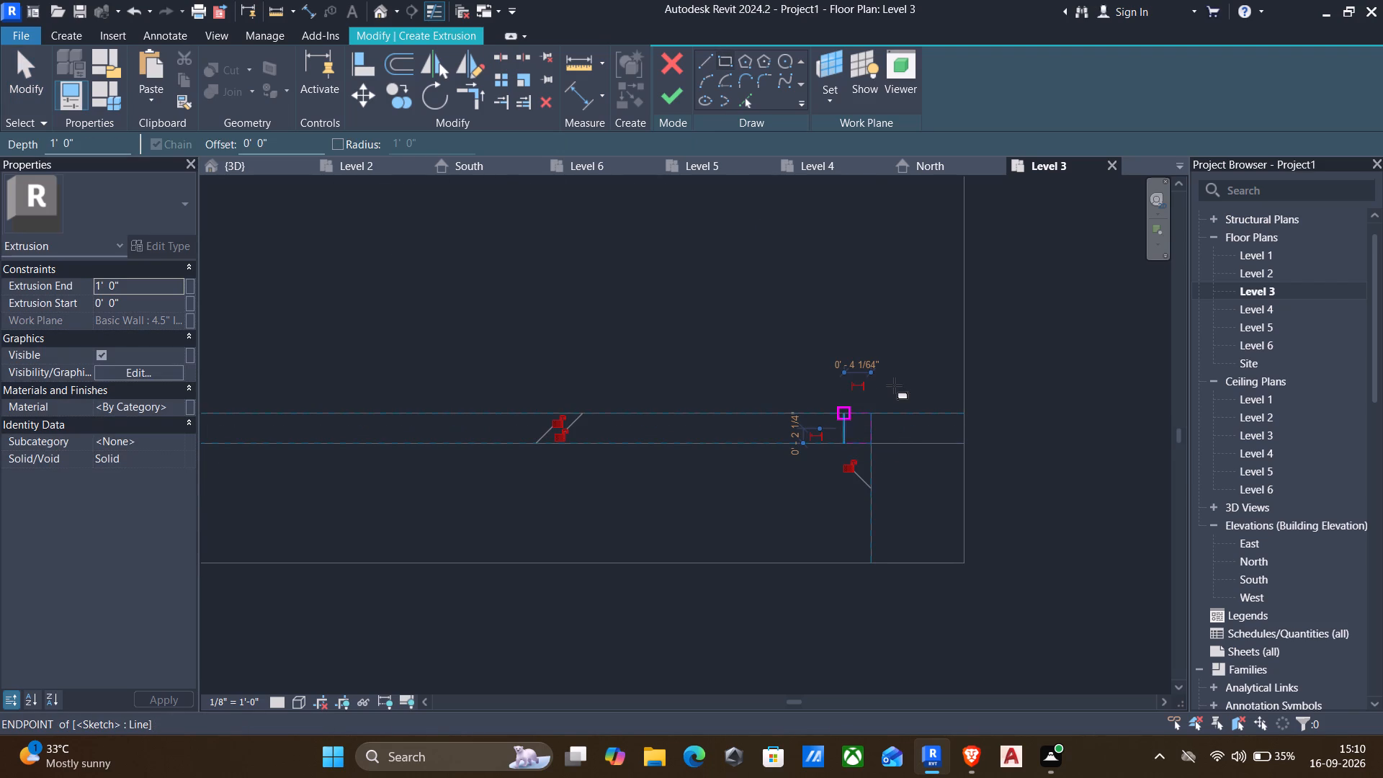
{"action": "key", "text": "Escape"}
{"action": "key", "text": "Escape"}
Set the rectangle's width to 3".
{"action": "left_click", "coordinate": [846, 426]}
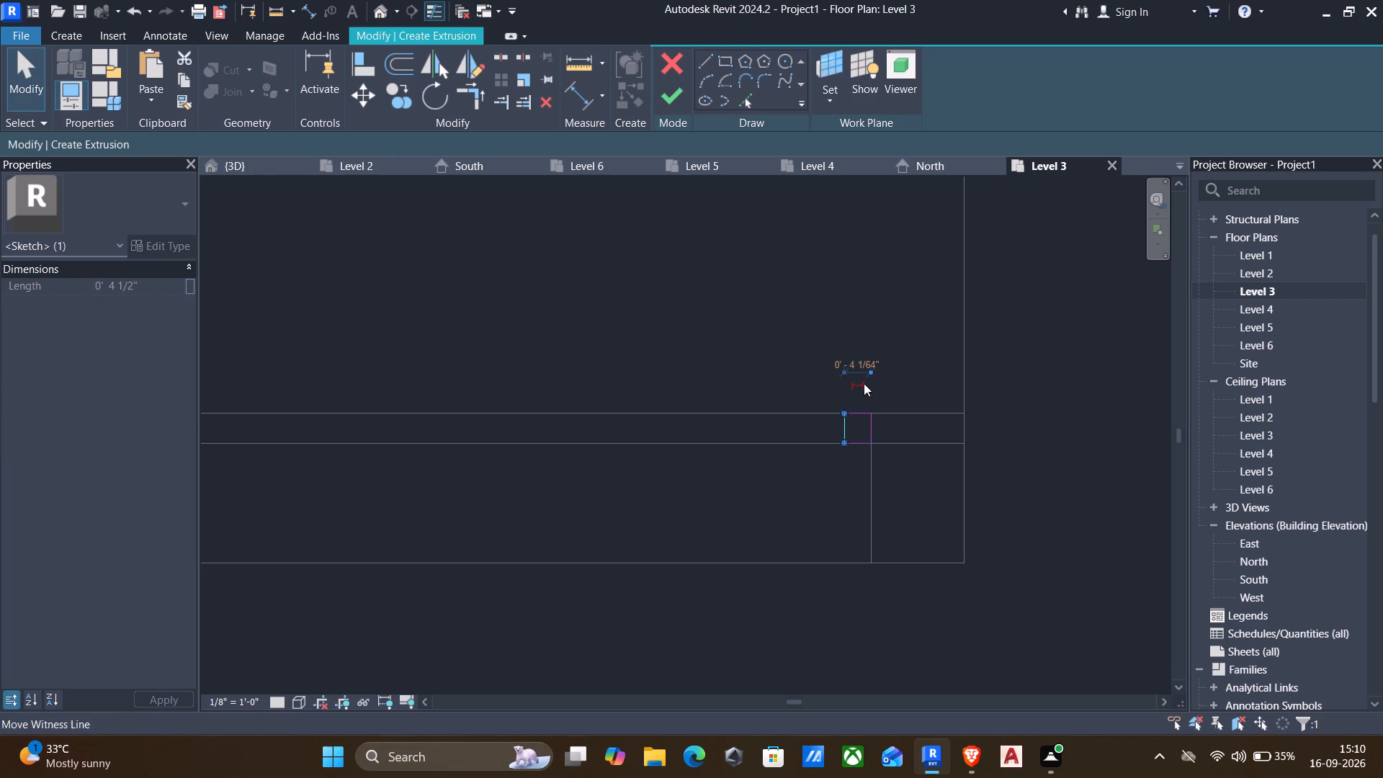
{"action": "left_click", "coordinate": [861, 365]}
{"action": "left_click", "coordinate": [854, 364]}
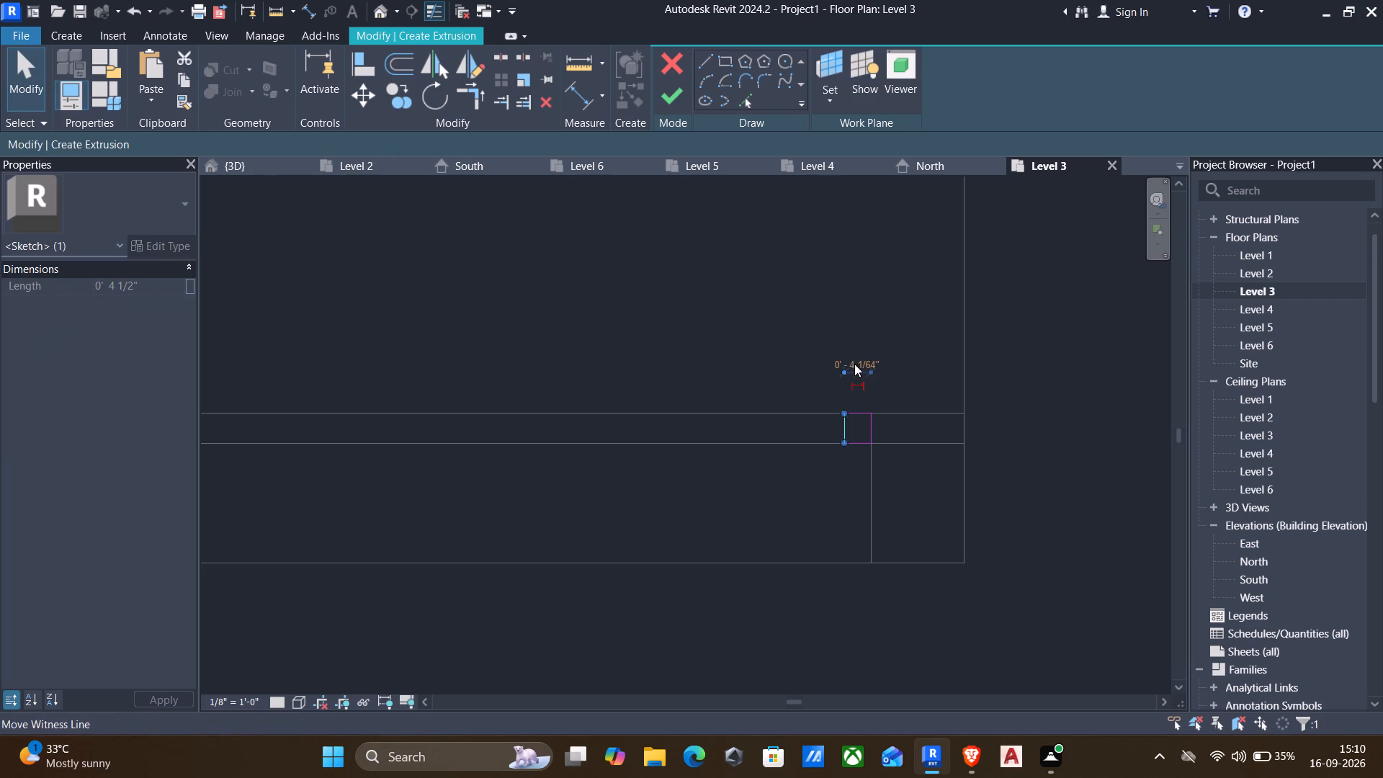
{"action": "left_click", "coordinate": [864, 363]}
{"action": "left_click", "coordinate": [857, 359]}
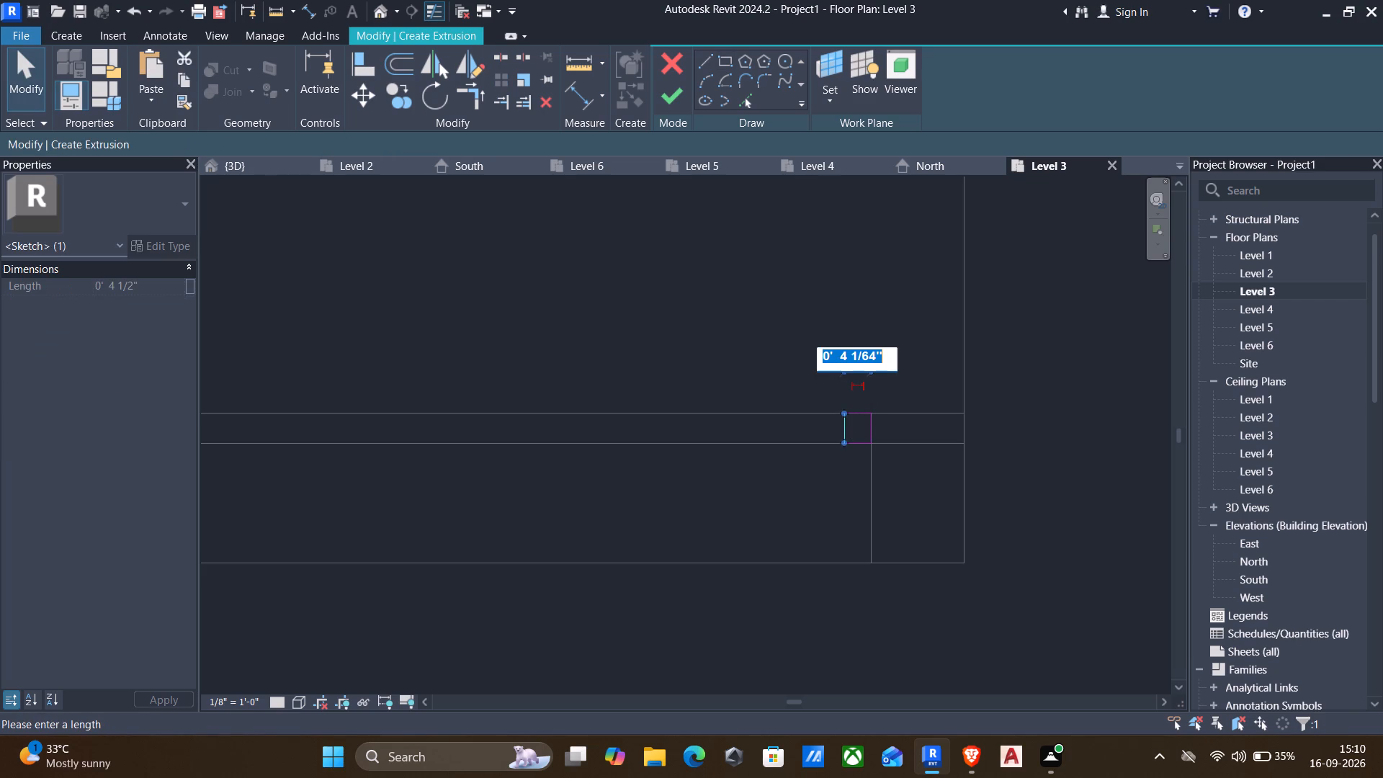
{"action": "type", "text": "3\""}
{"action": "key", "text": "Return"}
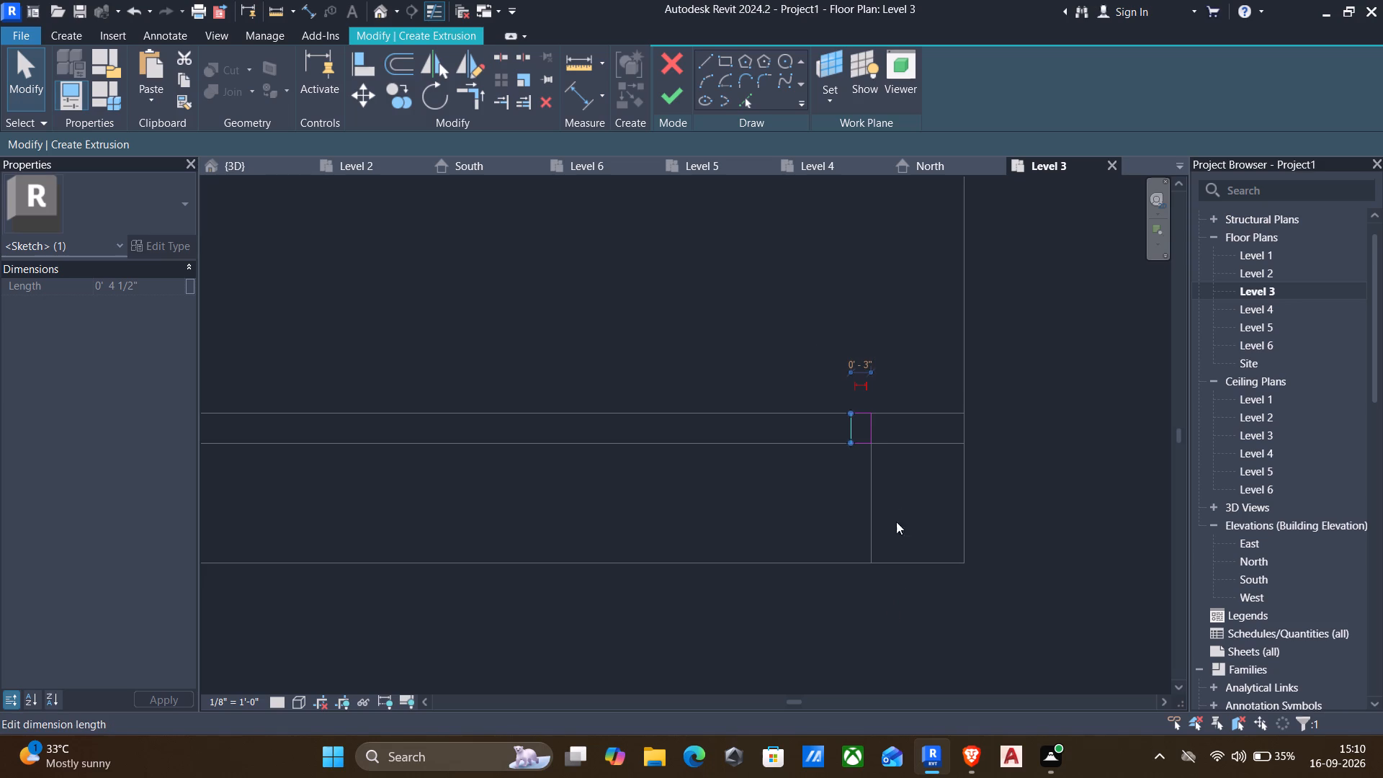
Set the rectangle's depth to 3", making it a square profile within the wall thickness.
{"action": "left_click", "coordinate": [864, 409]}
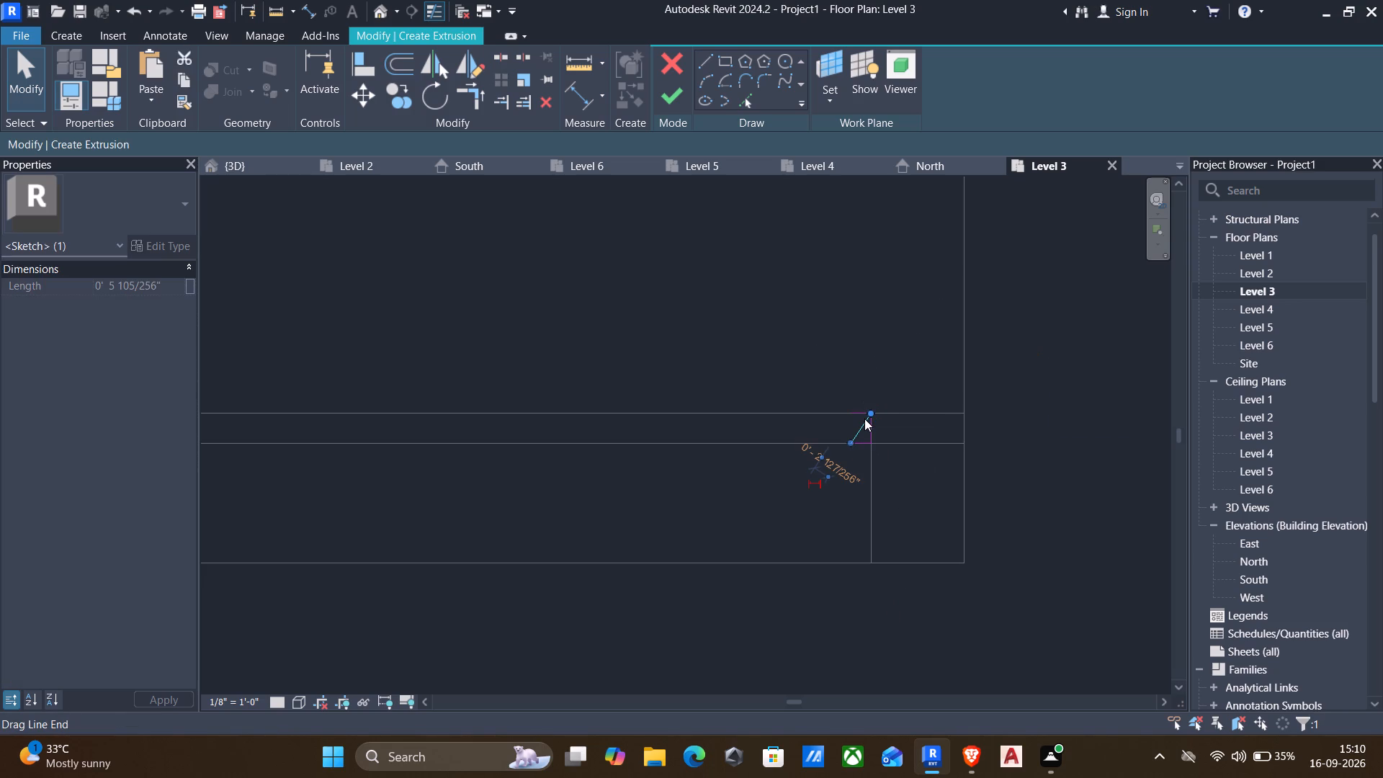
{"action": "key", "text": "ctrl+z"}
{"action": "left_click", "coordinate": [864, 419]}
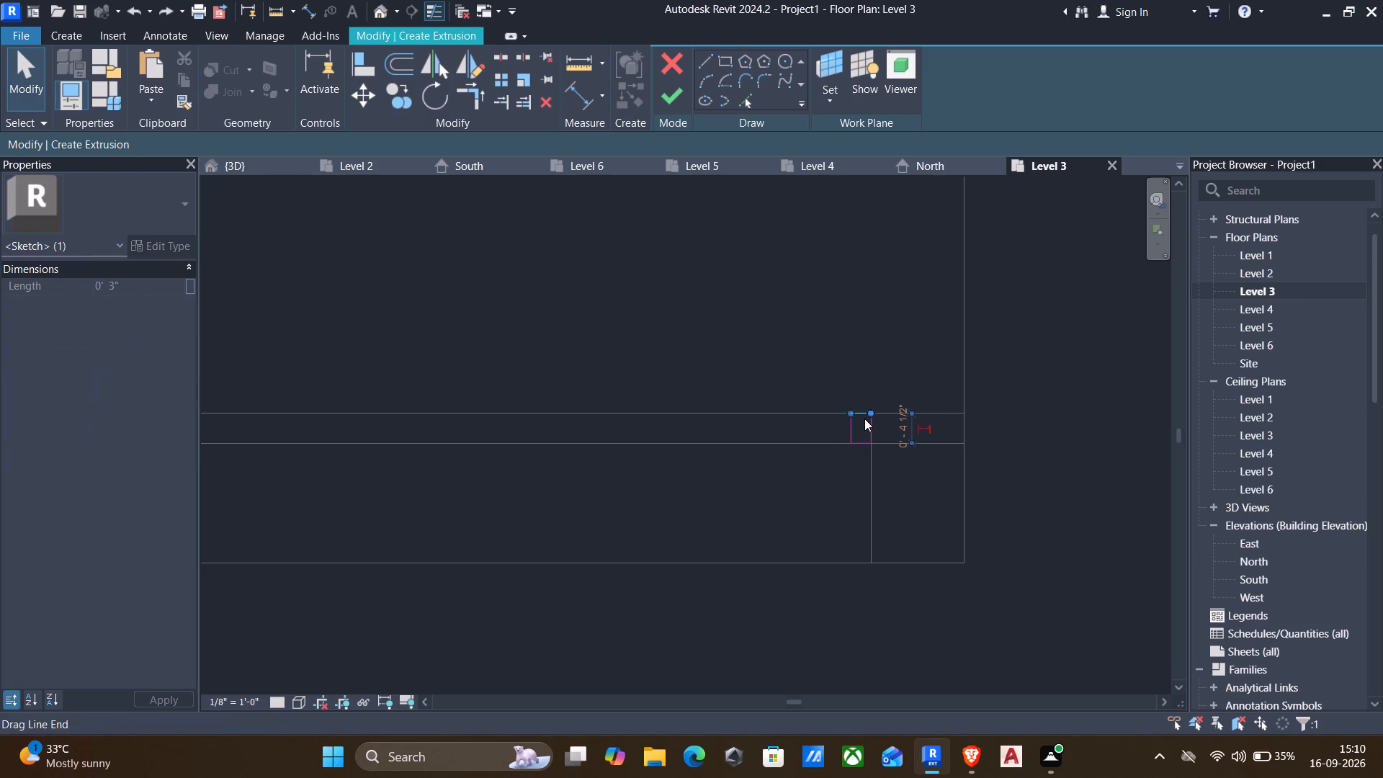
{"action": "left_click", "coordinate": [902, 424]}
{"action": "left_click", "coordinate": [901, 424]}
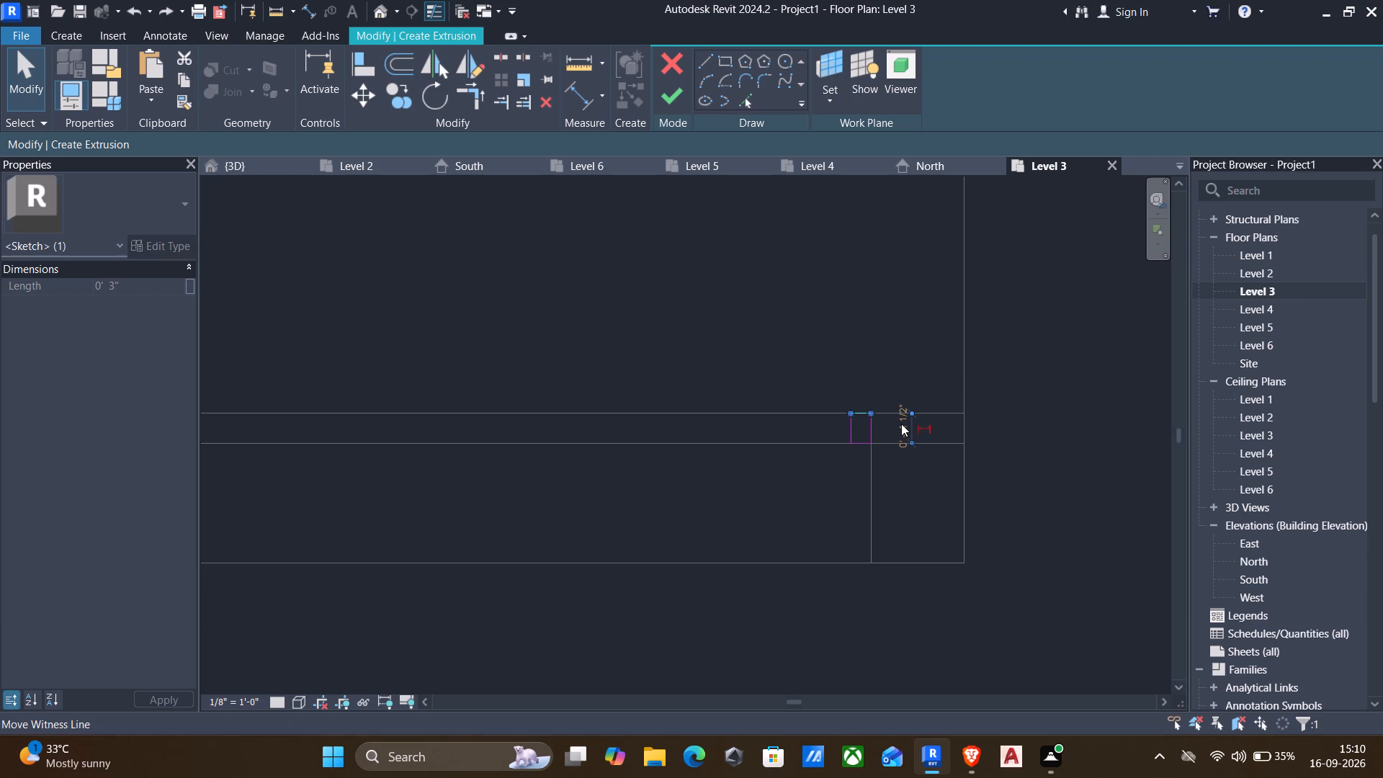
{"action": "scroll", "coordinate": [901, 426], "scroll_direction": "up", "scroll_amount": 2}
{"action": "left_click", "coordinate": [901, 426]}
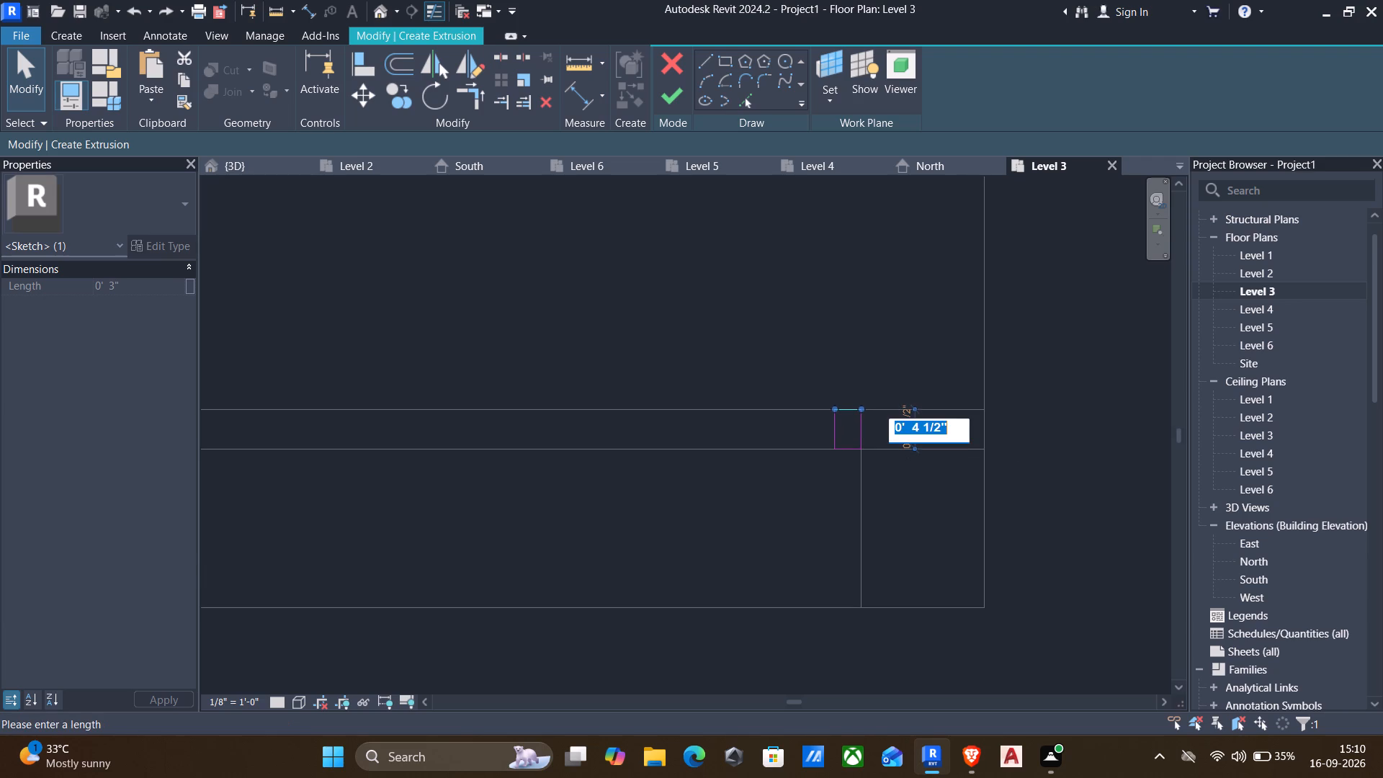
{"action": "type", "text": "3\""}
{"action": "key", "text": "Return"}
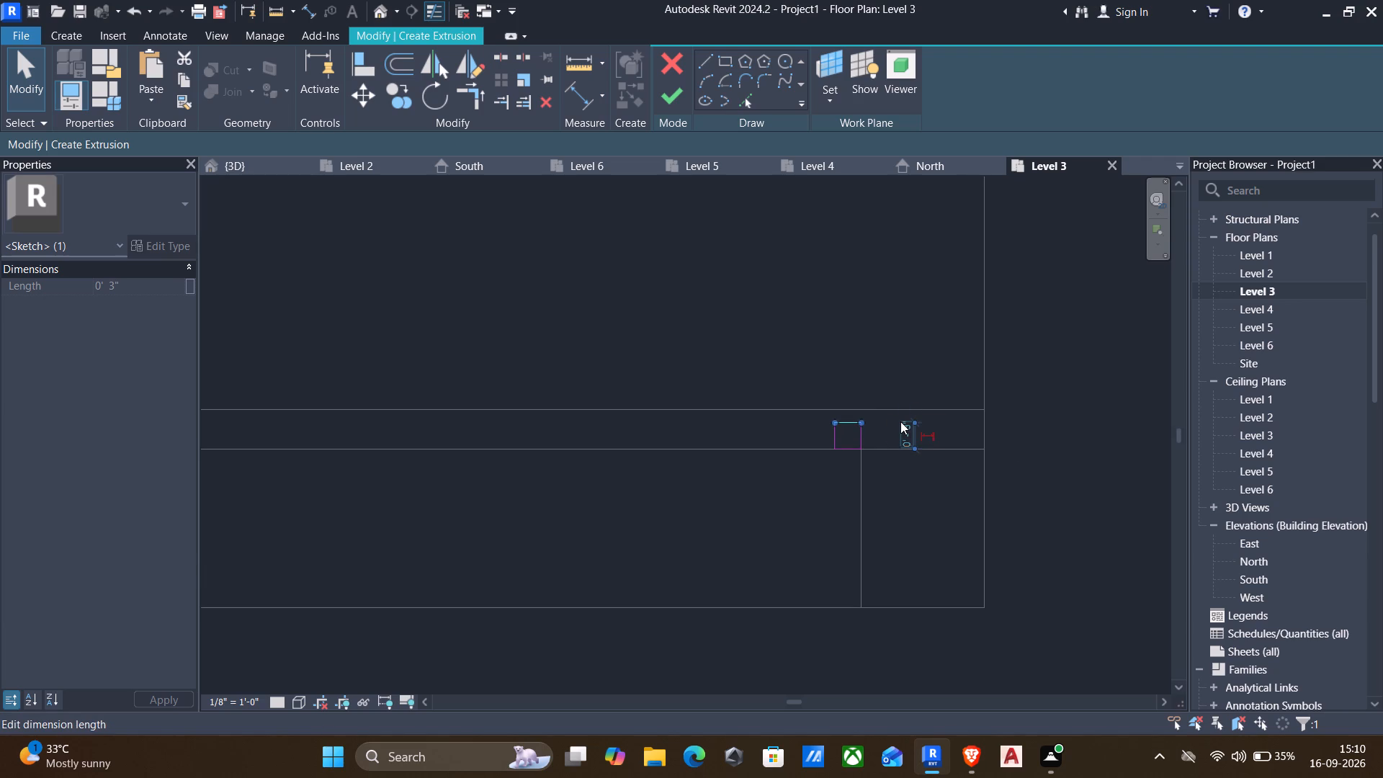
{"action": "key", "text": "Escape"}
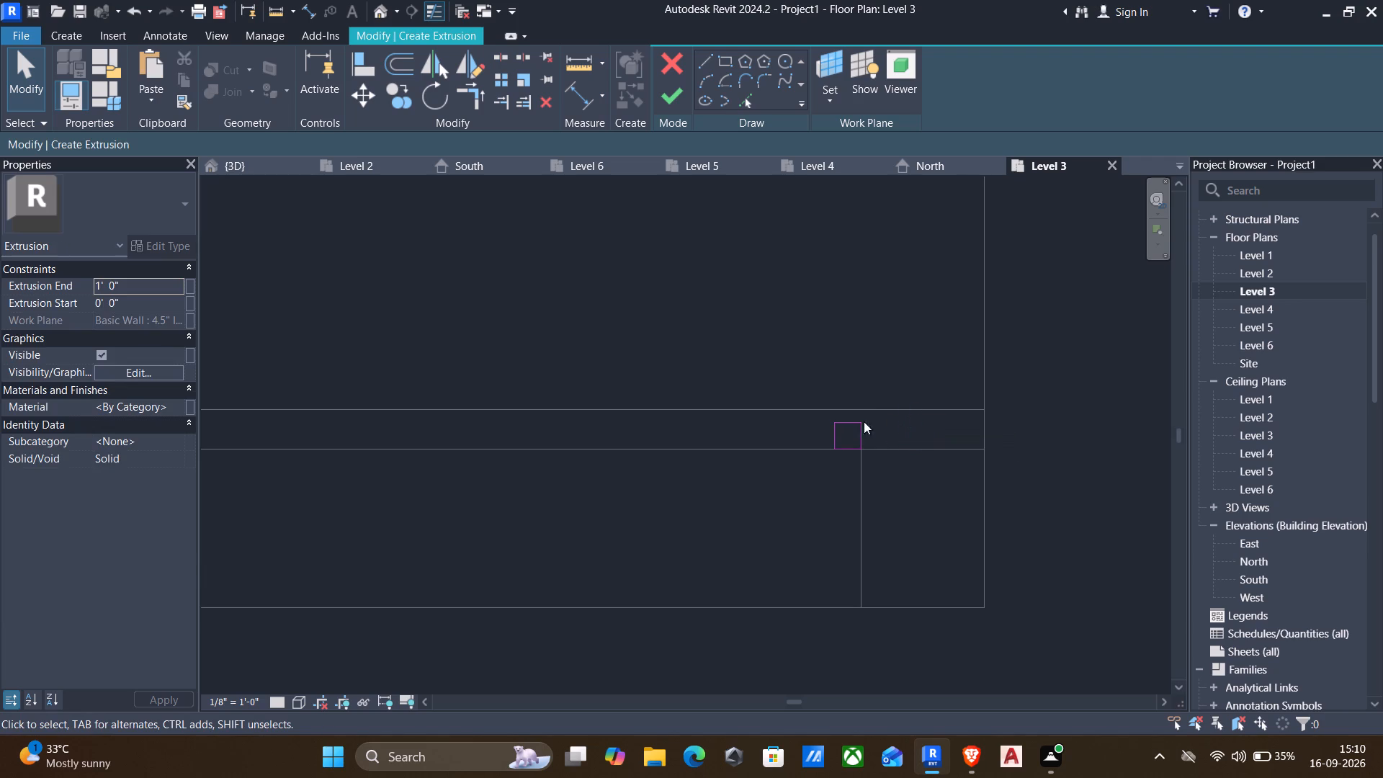
Finish the extrusion sketch, set the column's Extrusion End to 5', and finish the in-place model.
{"action": "left_click", "coordinate": [675, 105]}
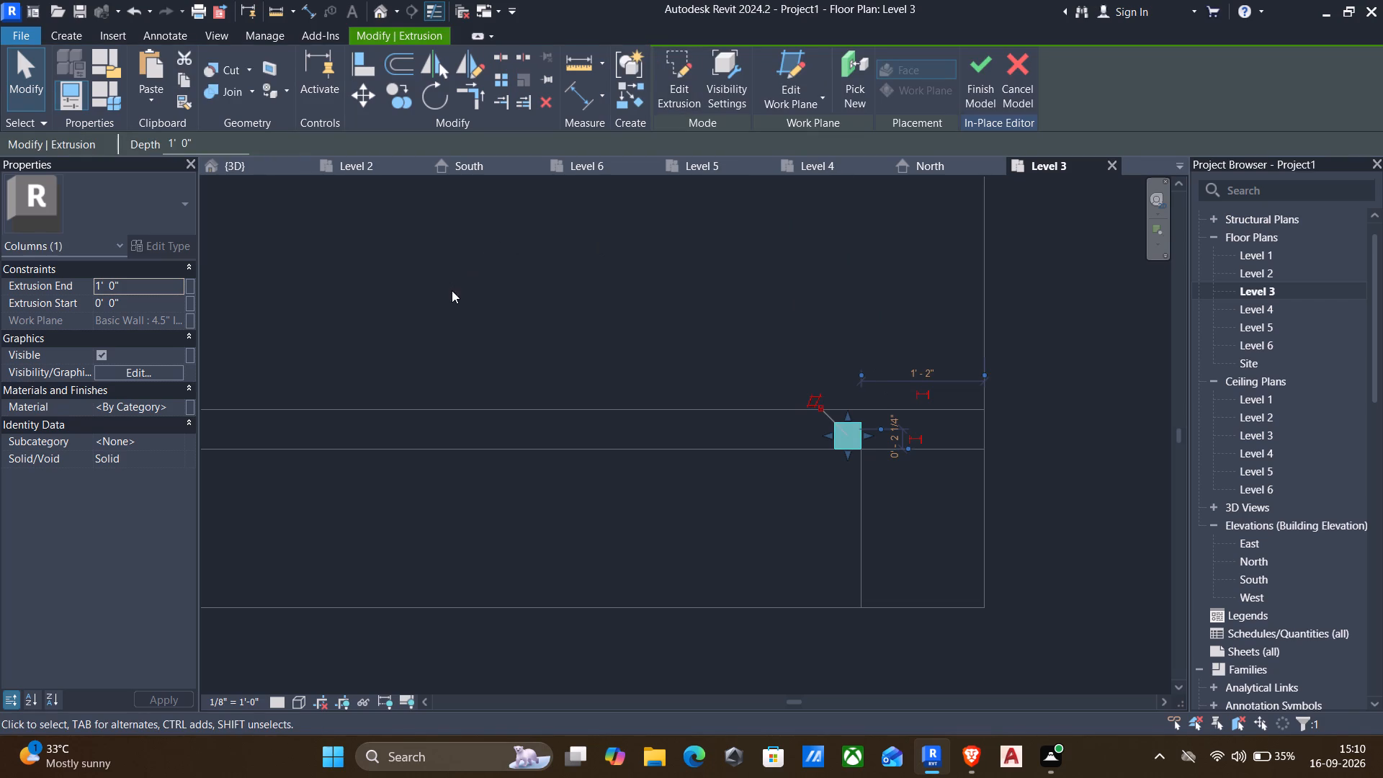
{"action": "left_click", "coordinate": [127, 285]}
{"action": "left_click_drag", "start_coordinate": [127, 285], "coordinate": [40, 287]}
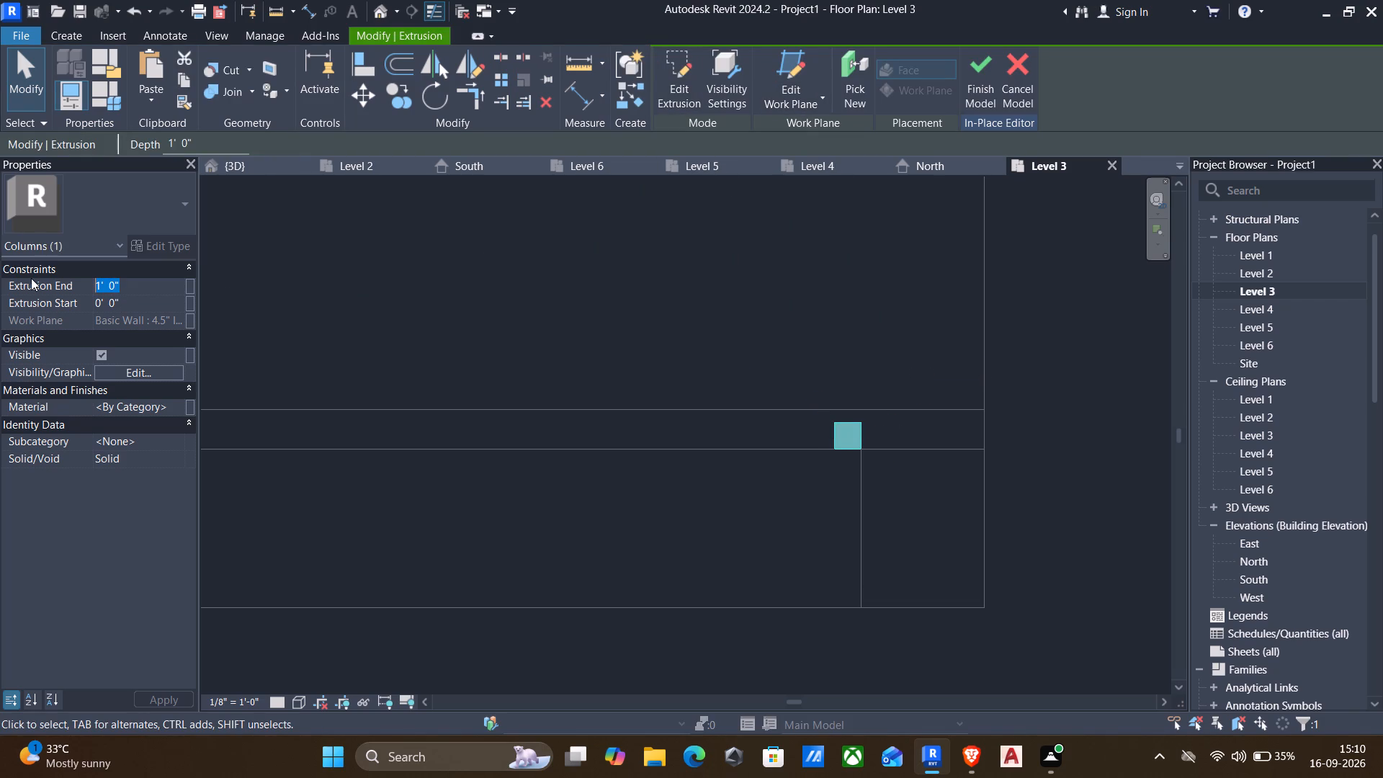
{"action": "type", "text": "5'"}
{"action": "key", "text": "Return"}
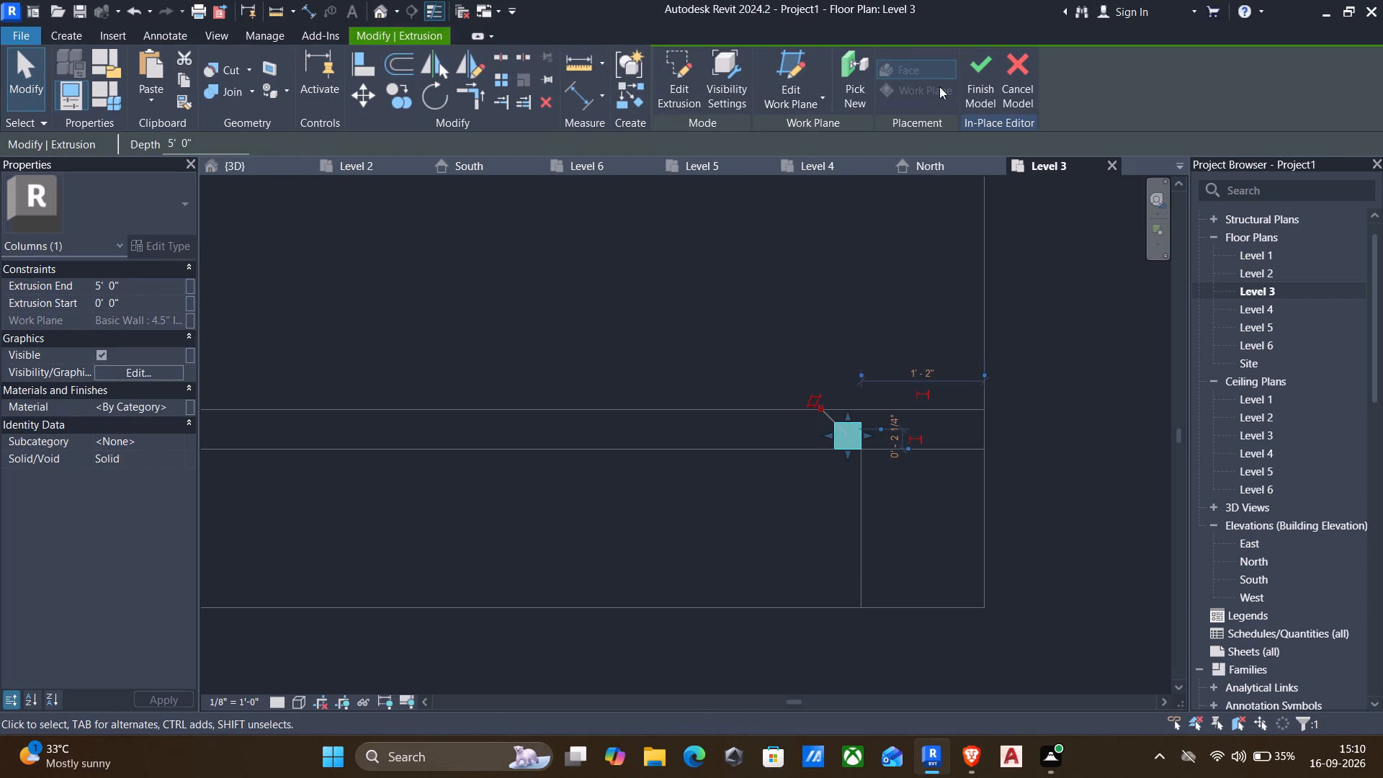
{"action": "left_click", "coordinate": [991, 61]}
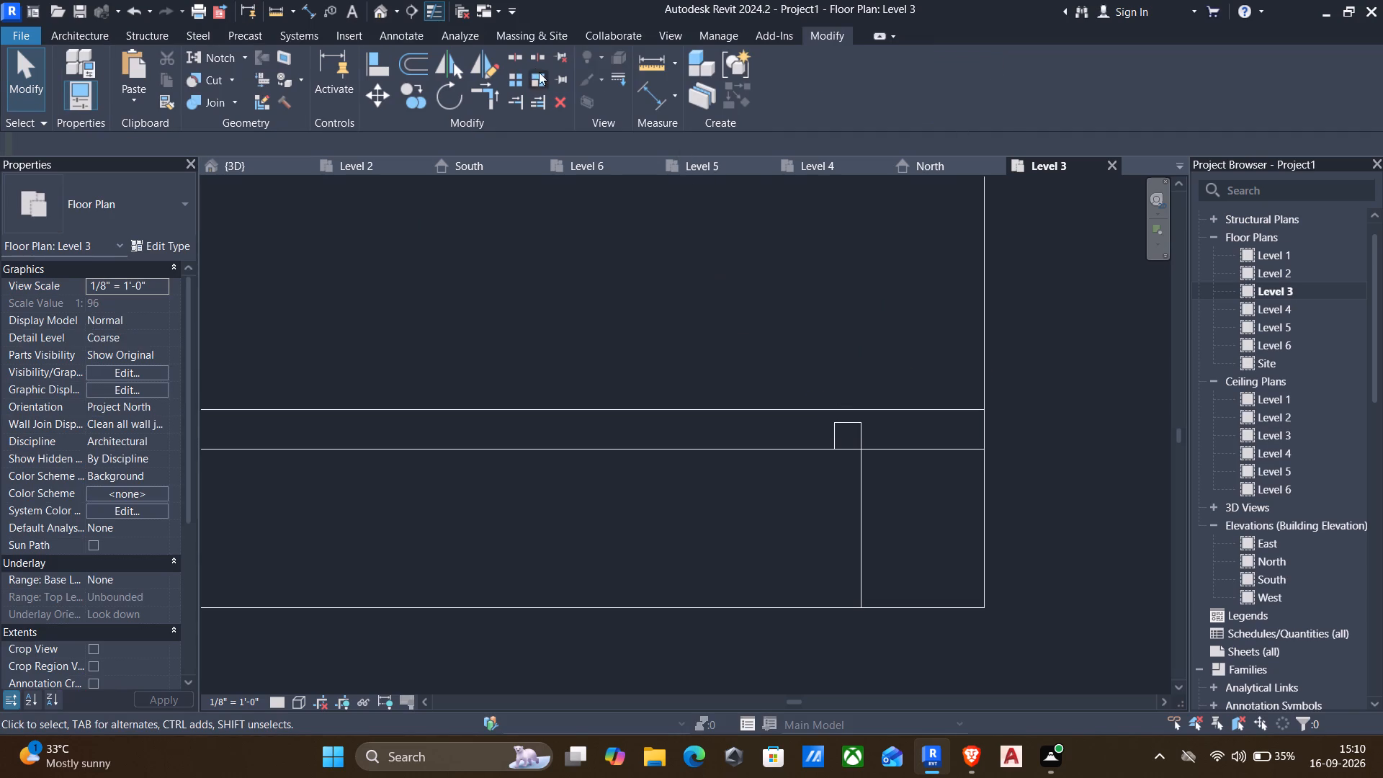
Check the balcony column in the 3D view, and reopen its extrusion sketch for editing in the Level 3 plan.
{"action": "left_click", "coordinate": [385, 14]}
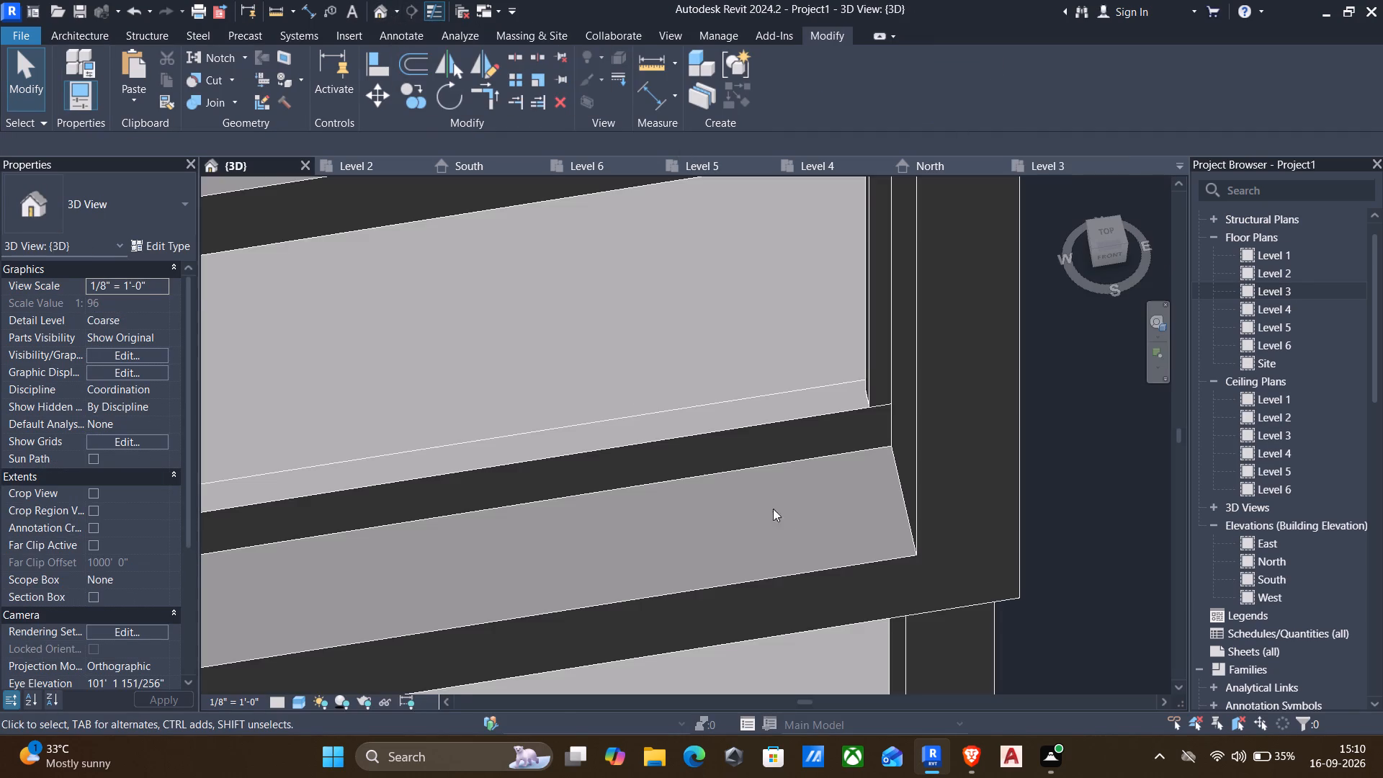
{"action": "scroll", "coordinate": [802, 525], "scroll_direction": "down", "scroll_amount": 2}
{"action": "middle_click_drag", "start_coordinate": [766, 451], "coordinate": [838, 356], "text": "shift"}
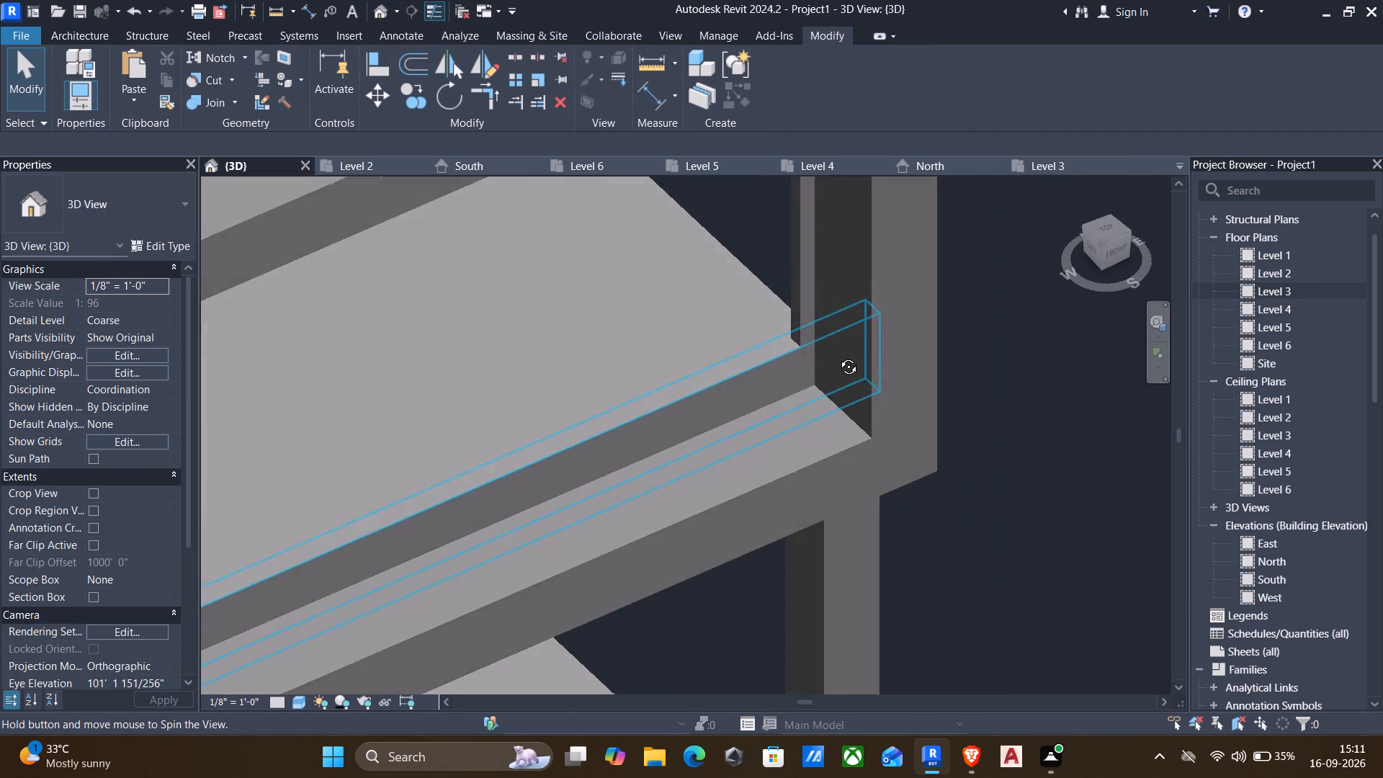
{"action": "middle_click_drag", "start_coordinate": [838, 356], "coordinate": [753, 362], "text": "shift"}
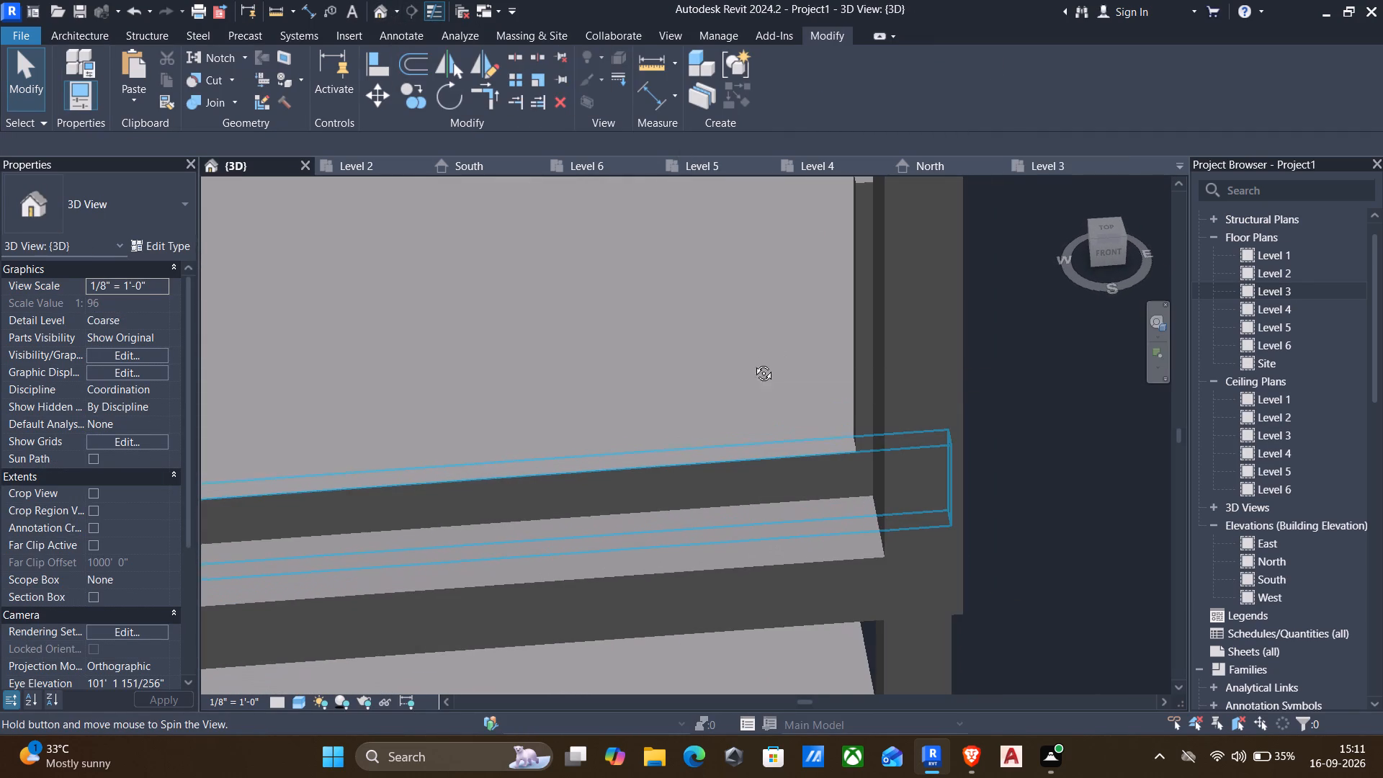
{"action": "middle_click_drag", "start_coordinate": [753, 362], "coordinate": [743, 395], "text": "shift"}
{"action": "double_click", "coordinate": [861, 290]}
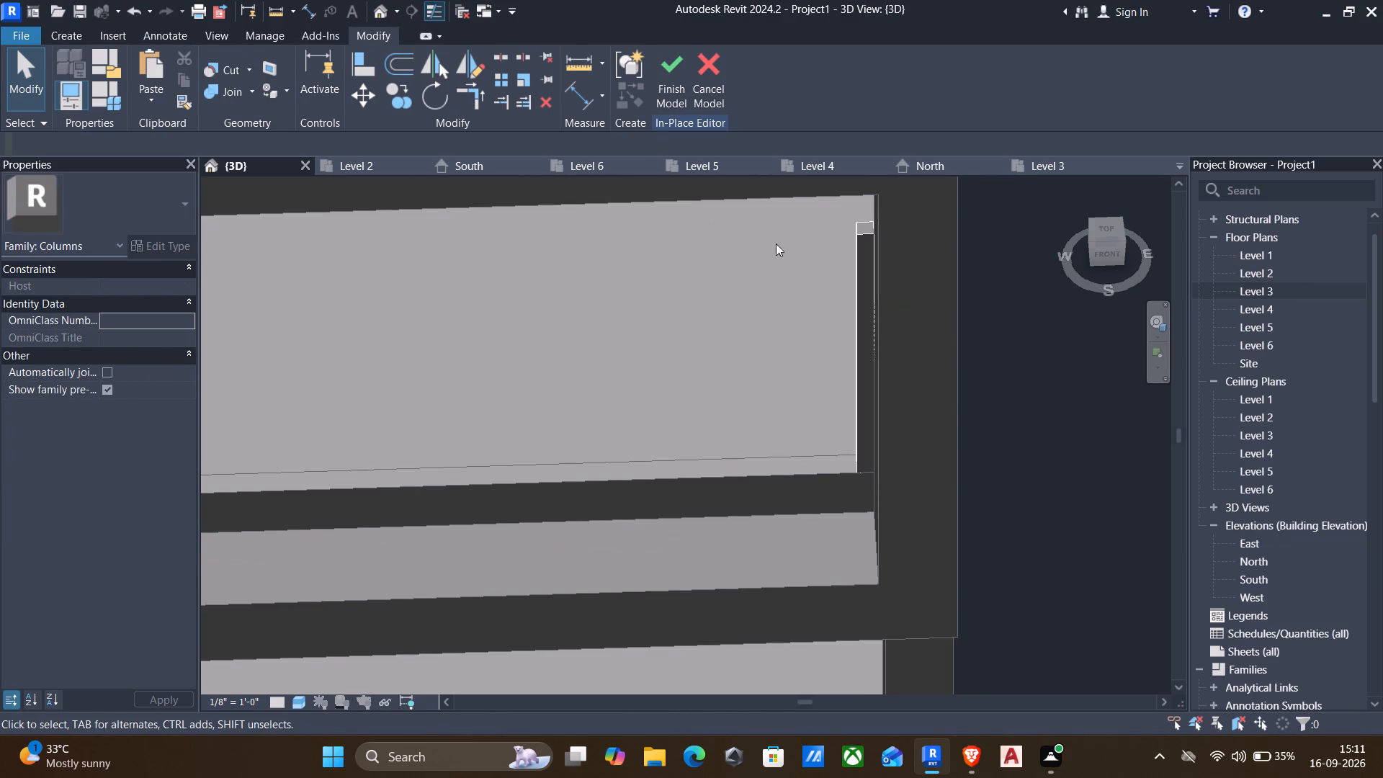
{"action": "left_click", "coordinate": [867, 280]}
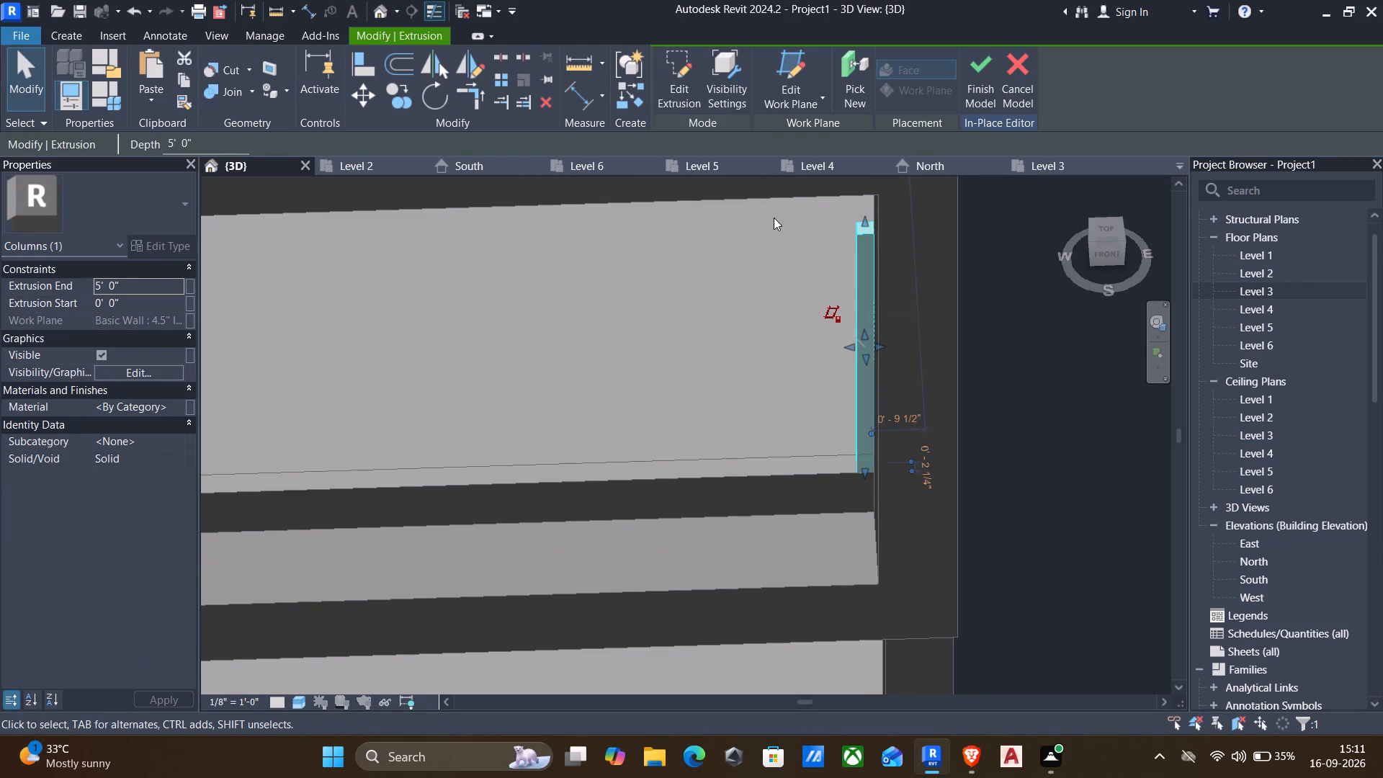
{"action": "left_click", "coordinate": [679, 61]}
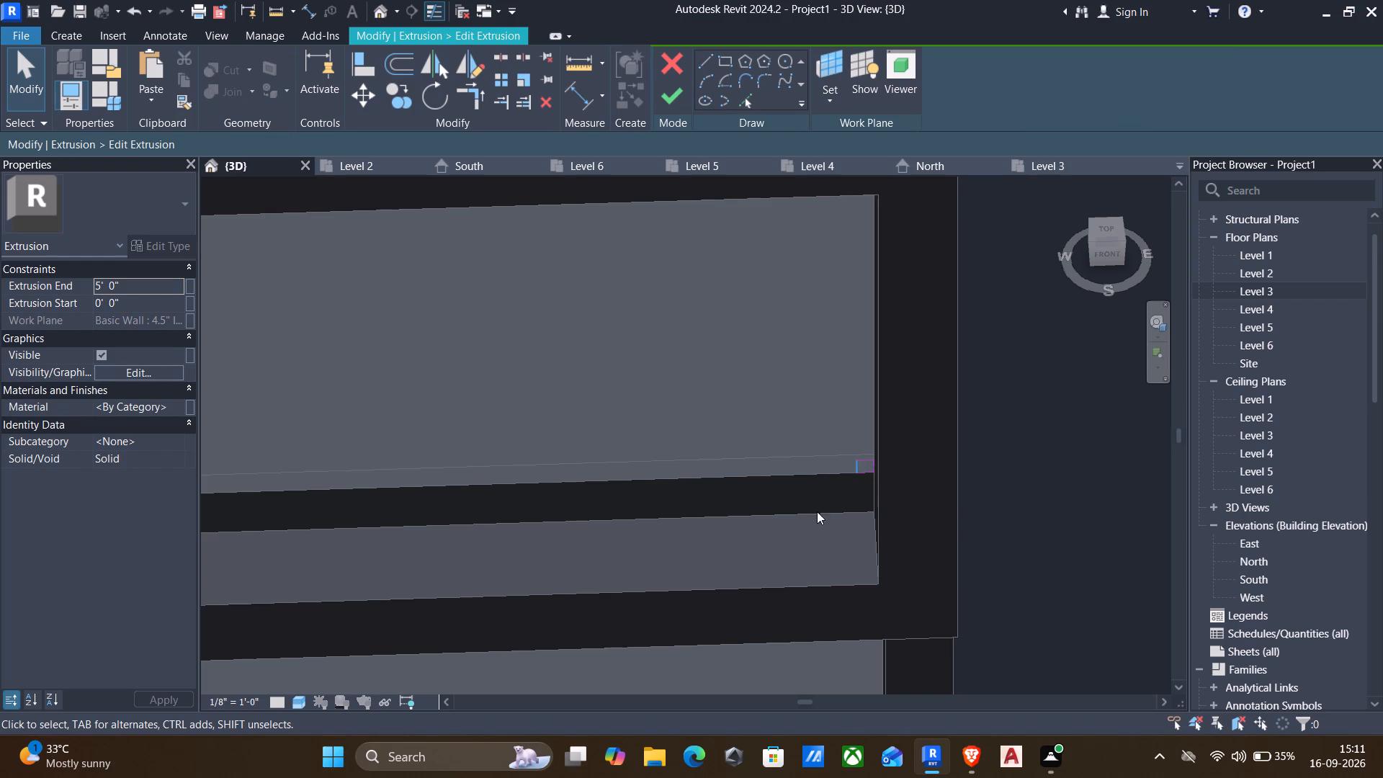
{"action": "double_click", "coordinate": [1253, 292]}
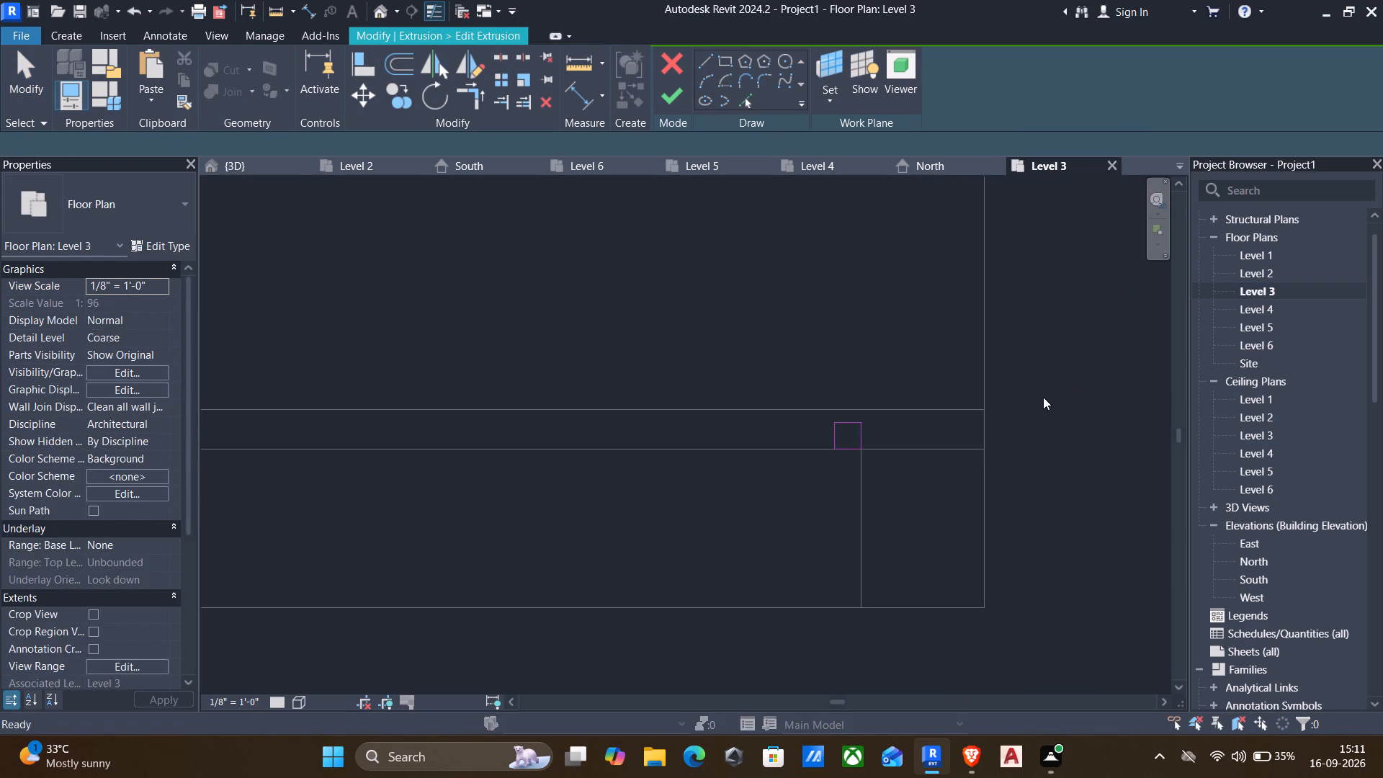
Set the column profile's width to 2".
{"action": "scroll", "coordinate": [814, 453], "scroll_direction": "up", "scroll_amount": 3}
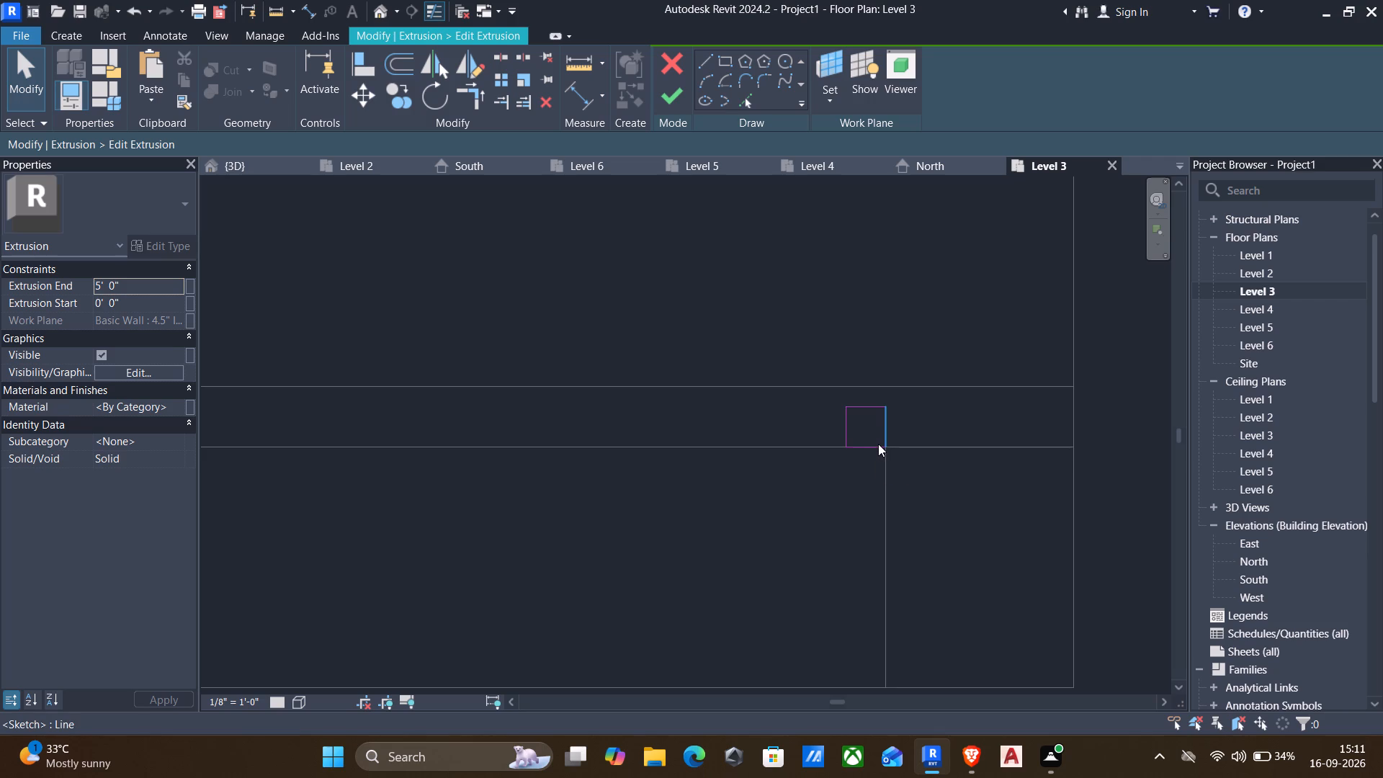
{"action": "left_click", "coordinate": [847, 421]}
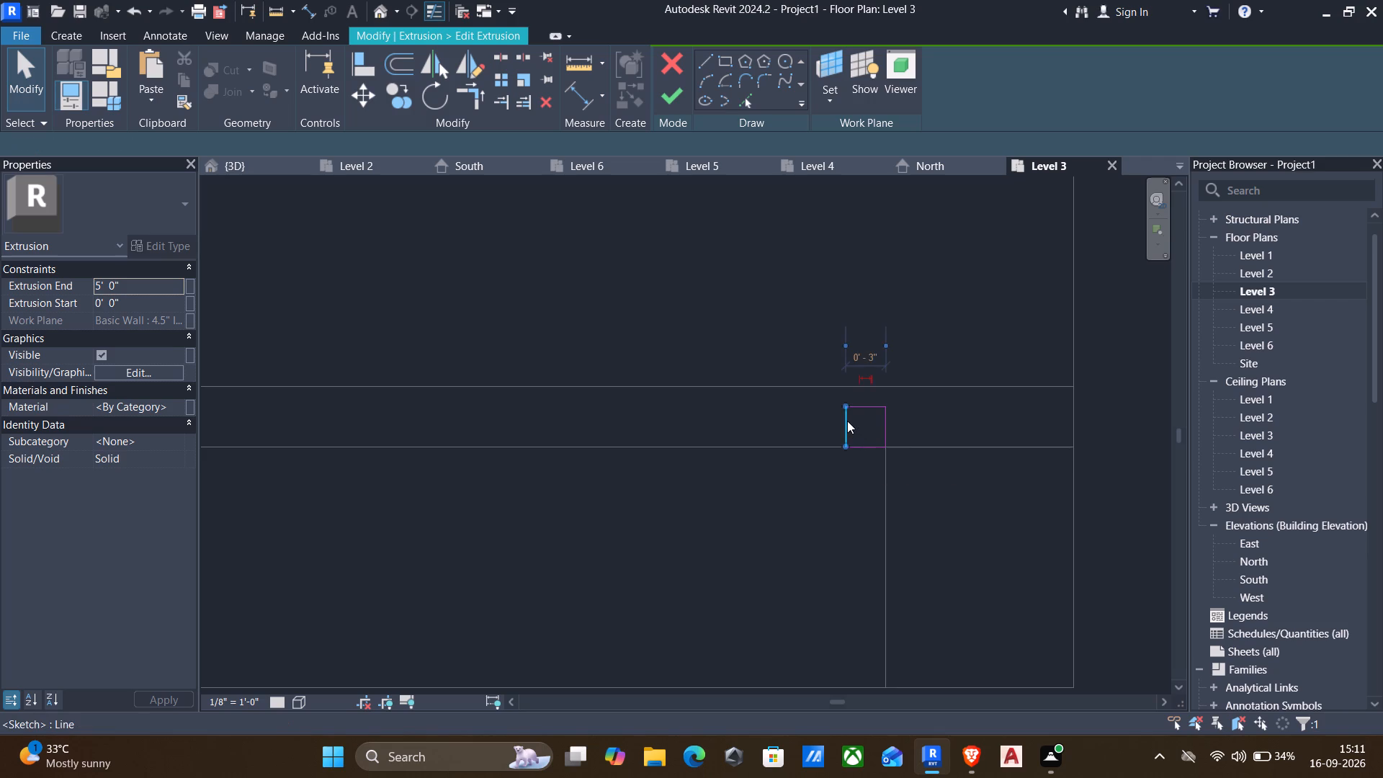
{"action": "left_click", "coordinate": [869, 360]}
{"action": "type", "text": "2\""}
{"action": "key", "text": "Return"}
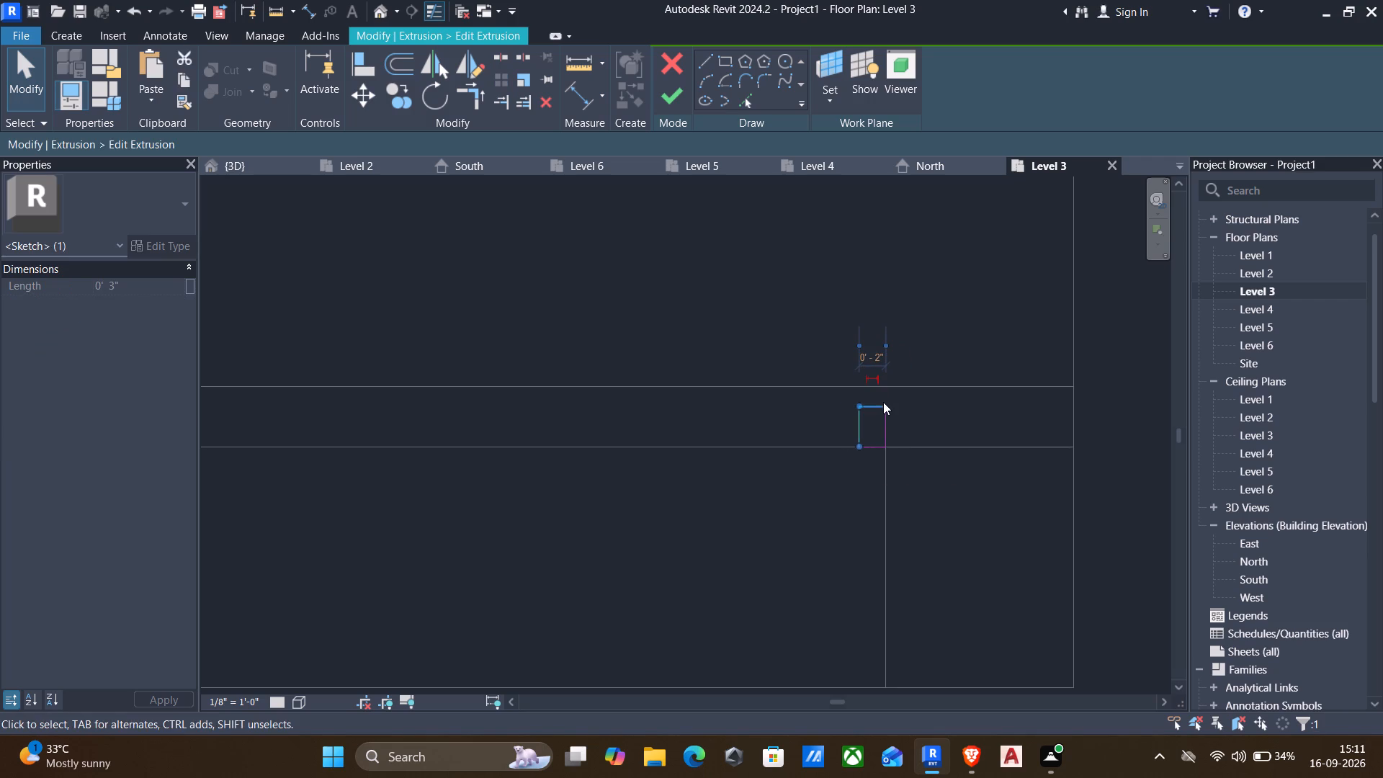
Set the column profile's depth to 2".
{"action": "left_click", "coordinate": [874, 397]}
{"action": "left_click", "coordinate": [874, 405]}
{"action": "left_click", "coordinate": [921, 430]}
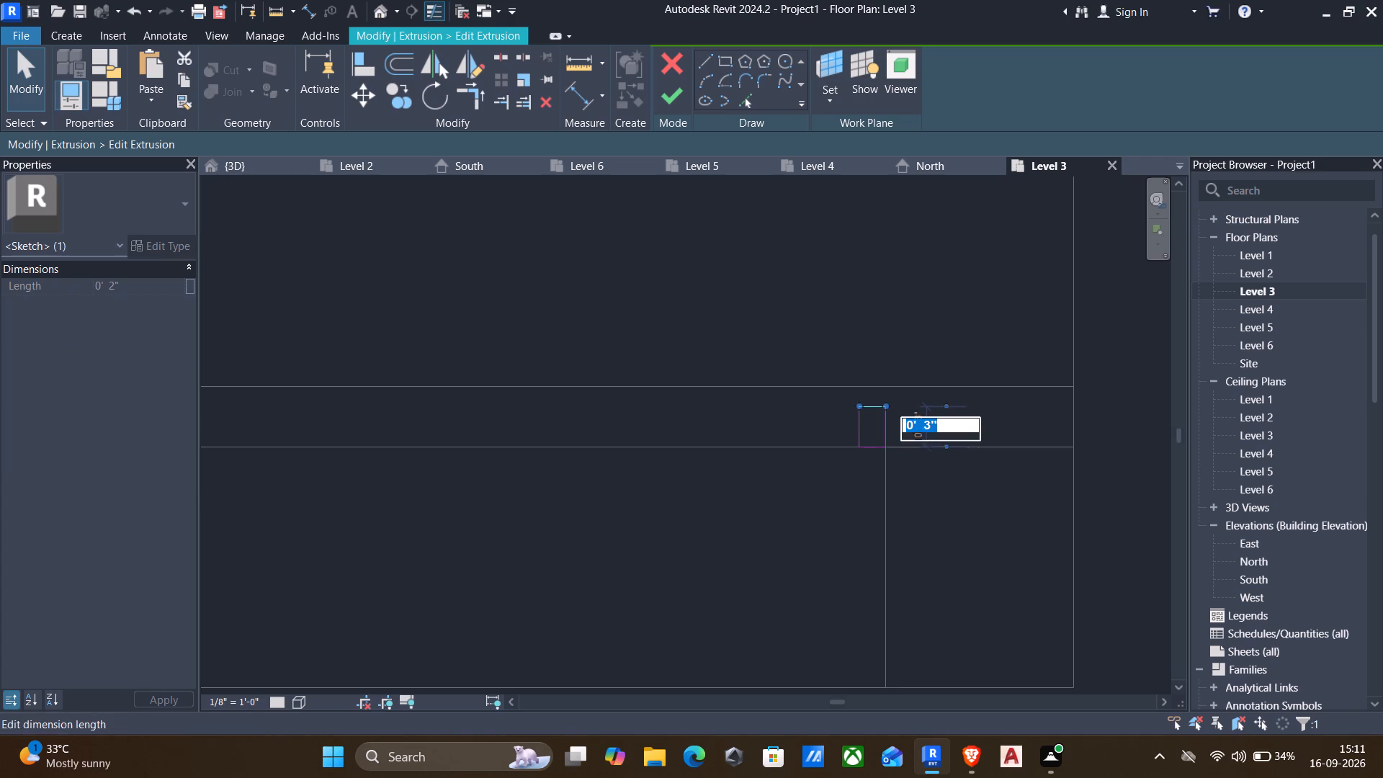
{"action": "key", "text": "2"}
{"action": "key", "text": "shift+quotedbl"}
{"action": "key", "text": "Return"}
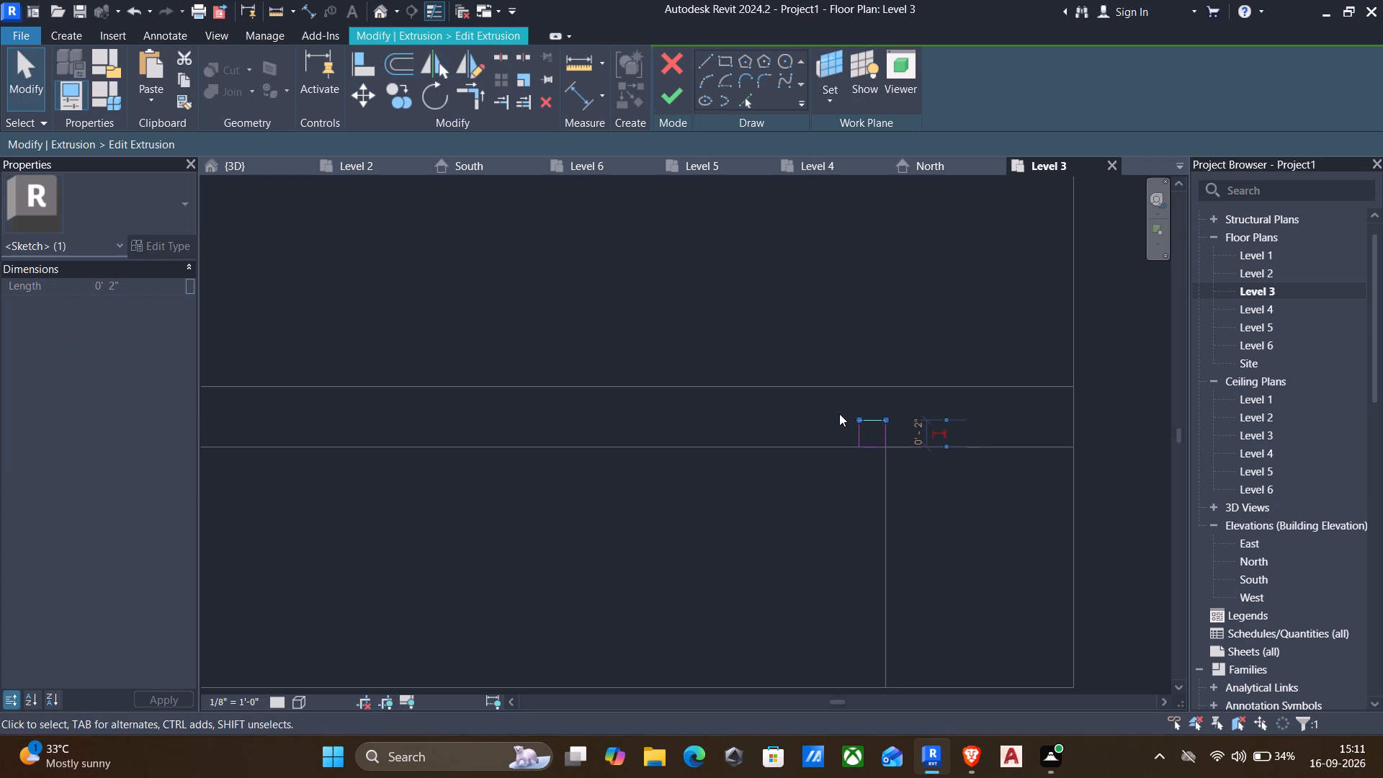
{"action": "key", "text": "Escape"}
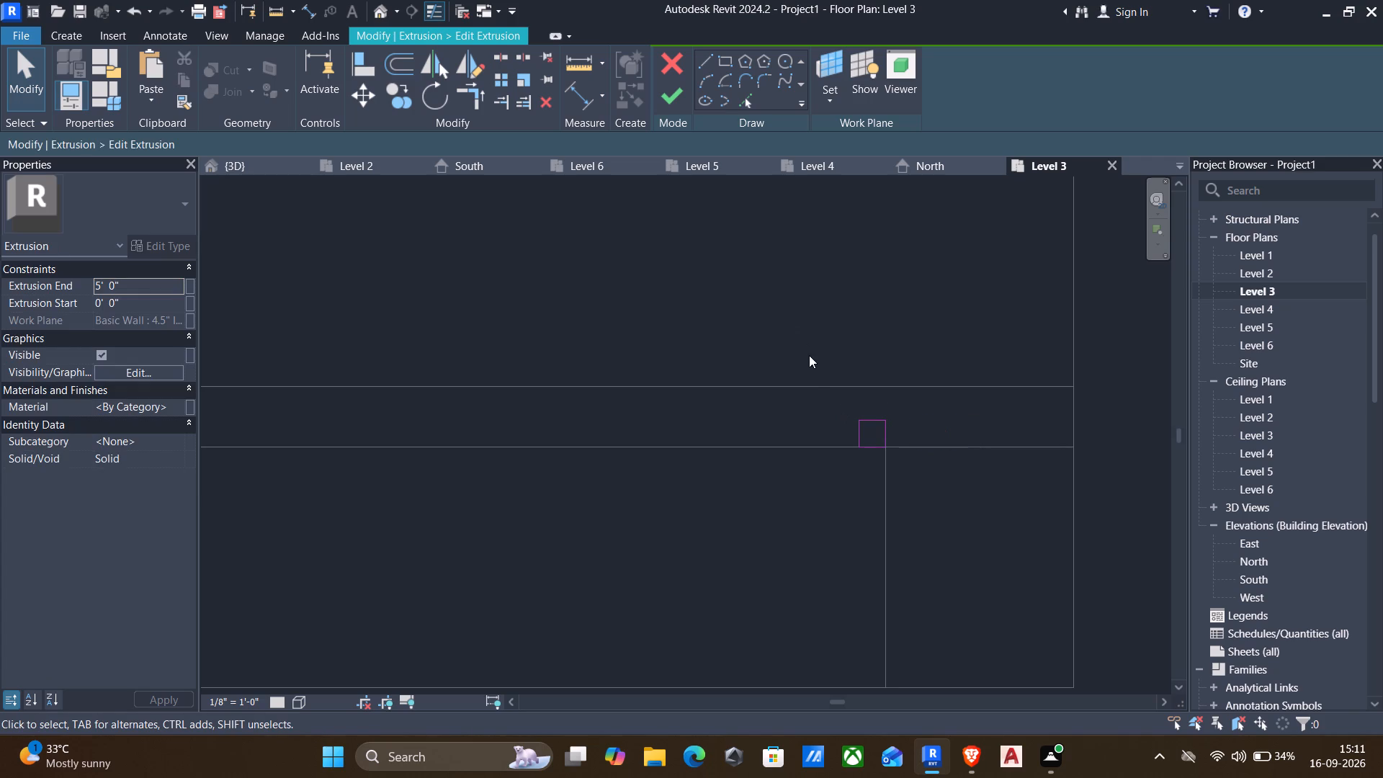
Move the 2" square column profile 3" west along the balcony wall and finish the extrusion sketch.
{"action": "left_click_drag", "start_coordinate": [822, 404], "coordinate": [893, 485]}
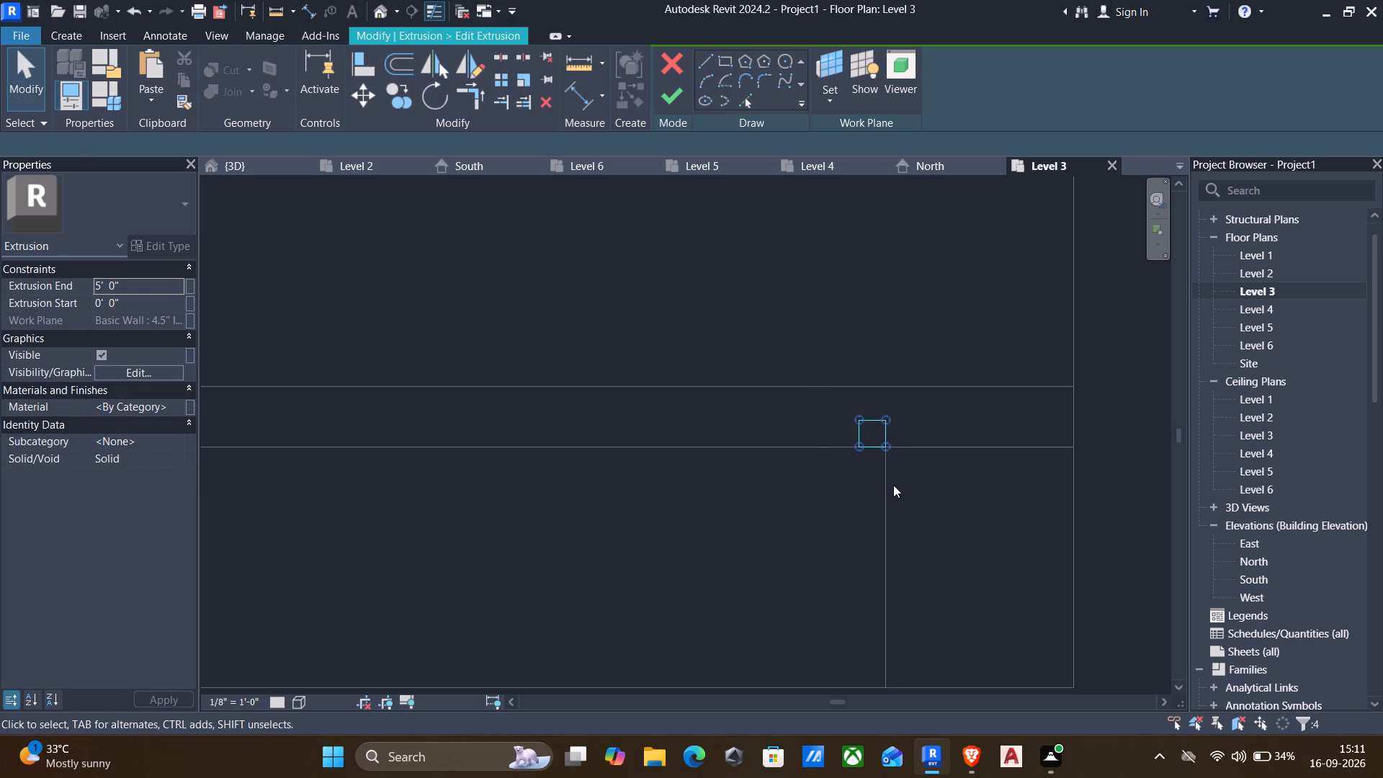
{"action": "type", "text": "mv"}
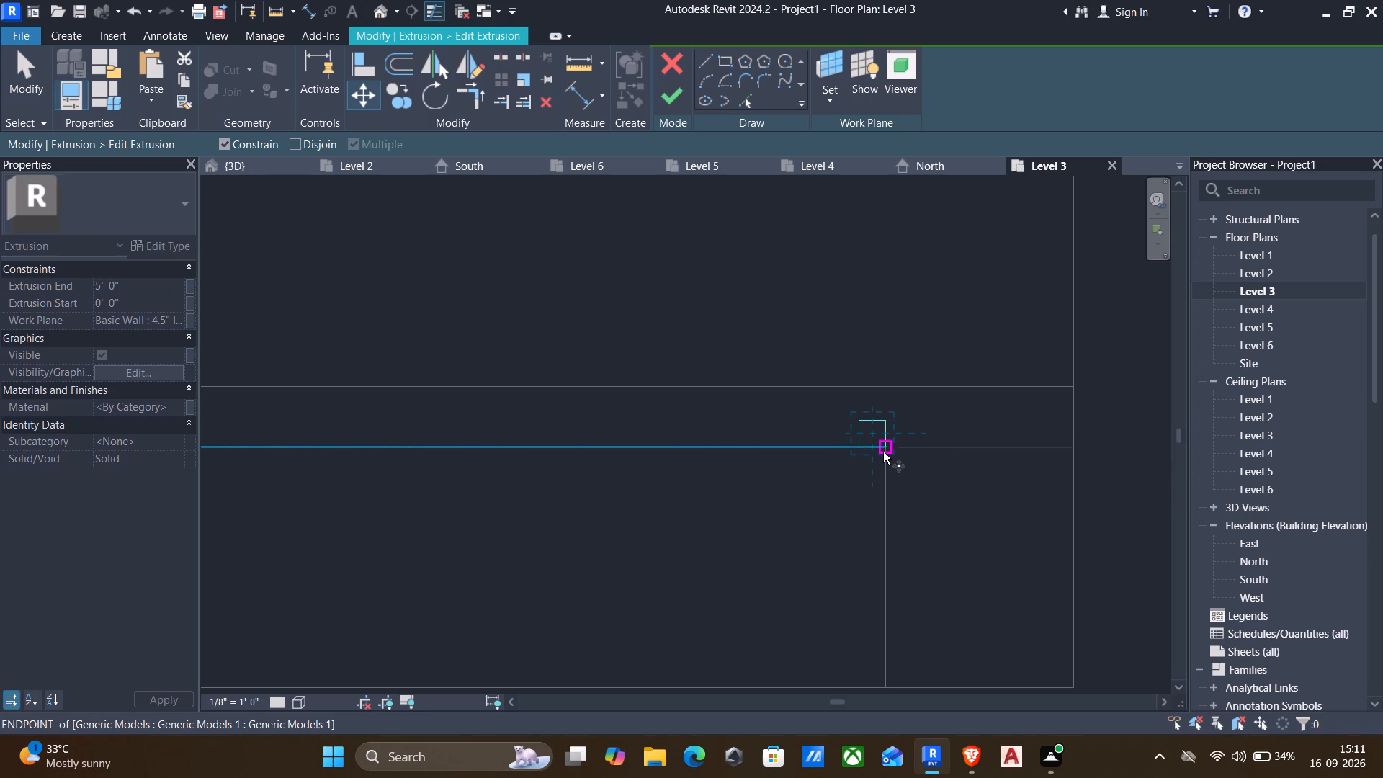
{"action": "left_click", "coordinate": [885, 452]}
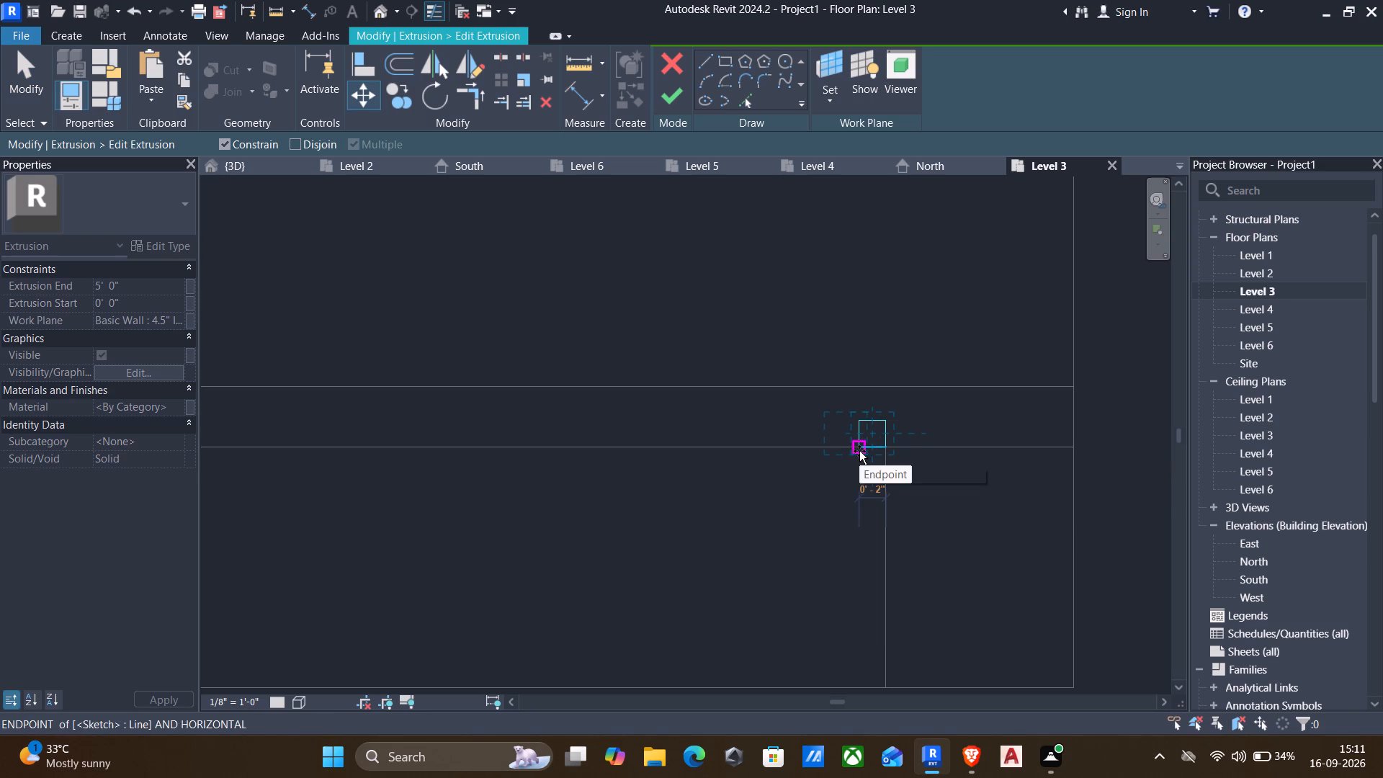
{"action": "type", "text": "3\""}
{"action": "key", "text": "Return"}
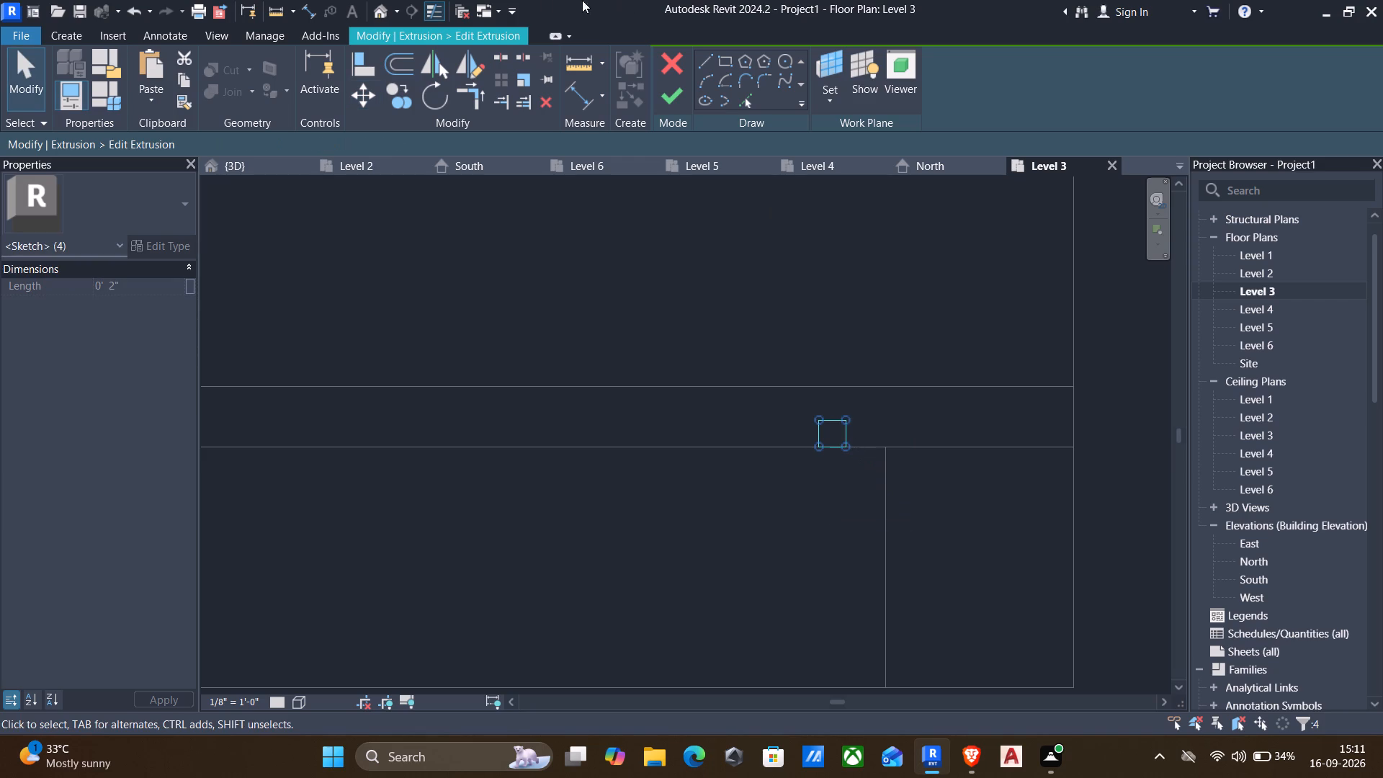
{"action": "left_click", "coordinate": [674, 98]}
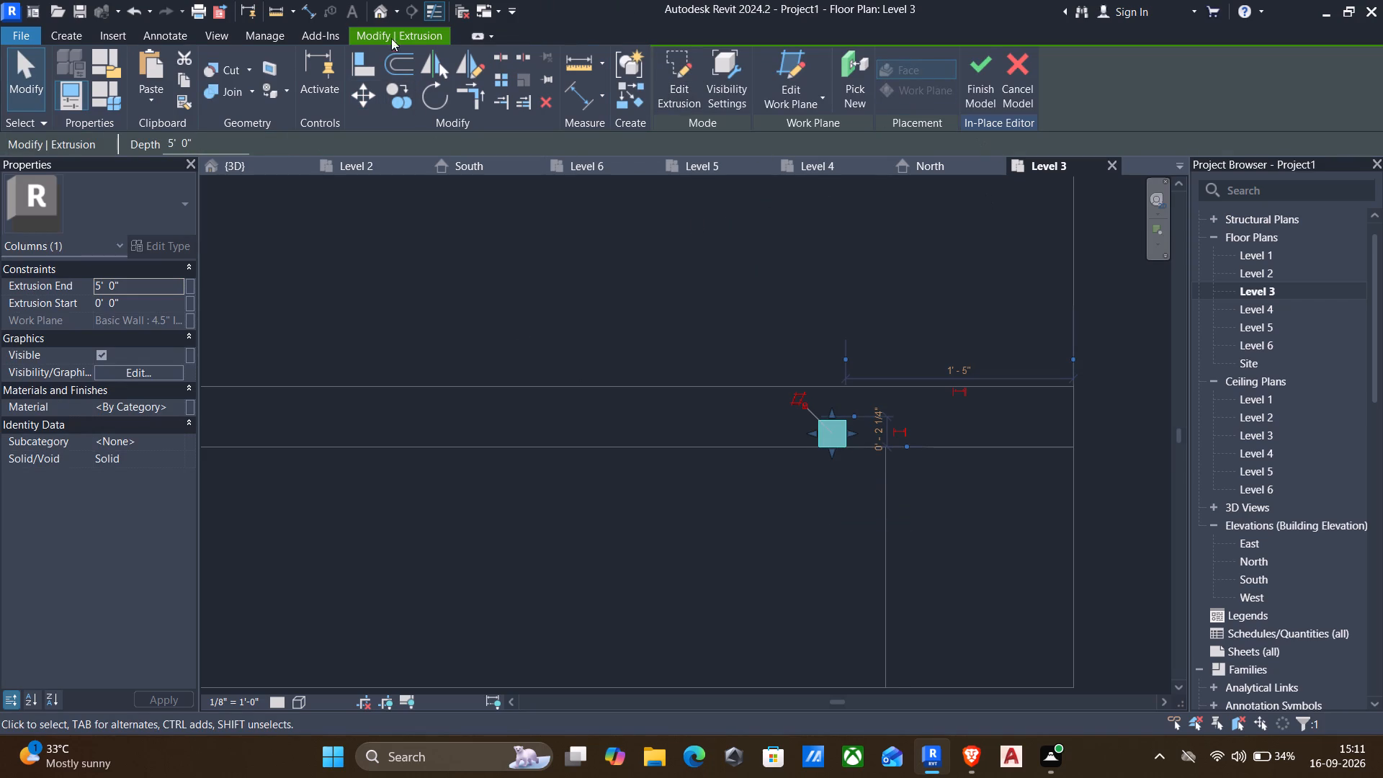
Examine the moved column's position against the balcony wall and corner in the 3D view.
{"action": "left_click", "coordinate": [377, 17]}
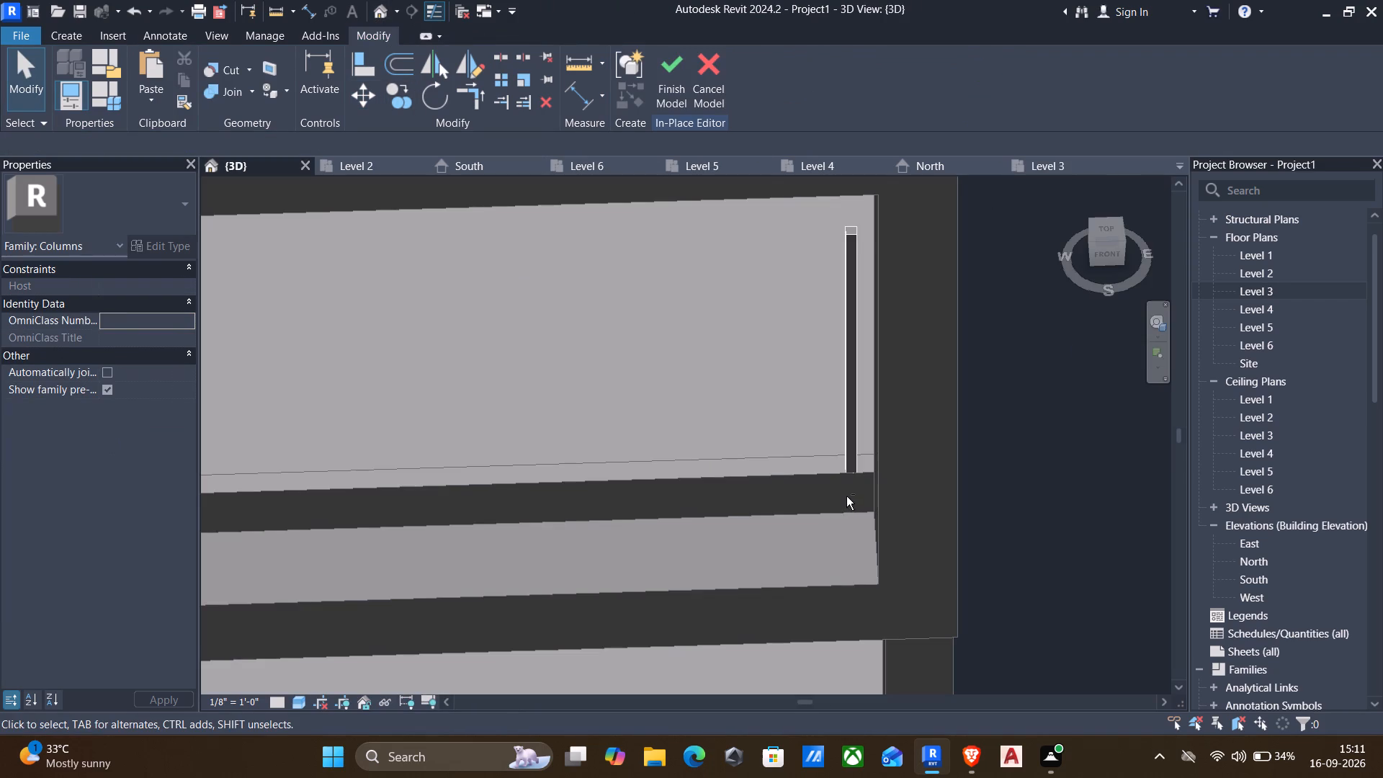
{"action": "middle_click_drag", "start_coordinate": [846, 496], "coordinate": [843, 447], "text": "shift"}
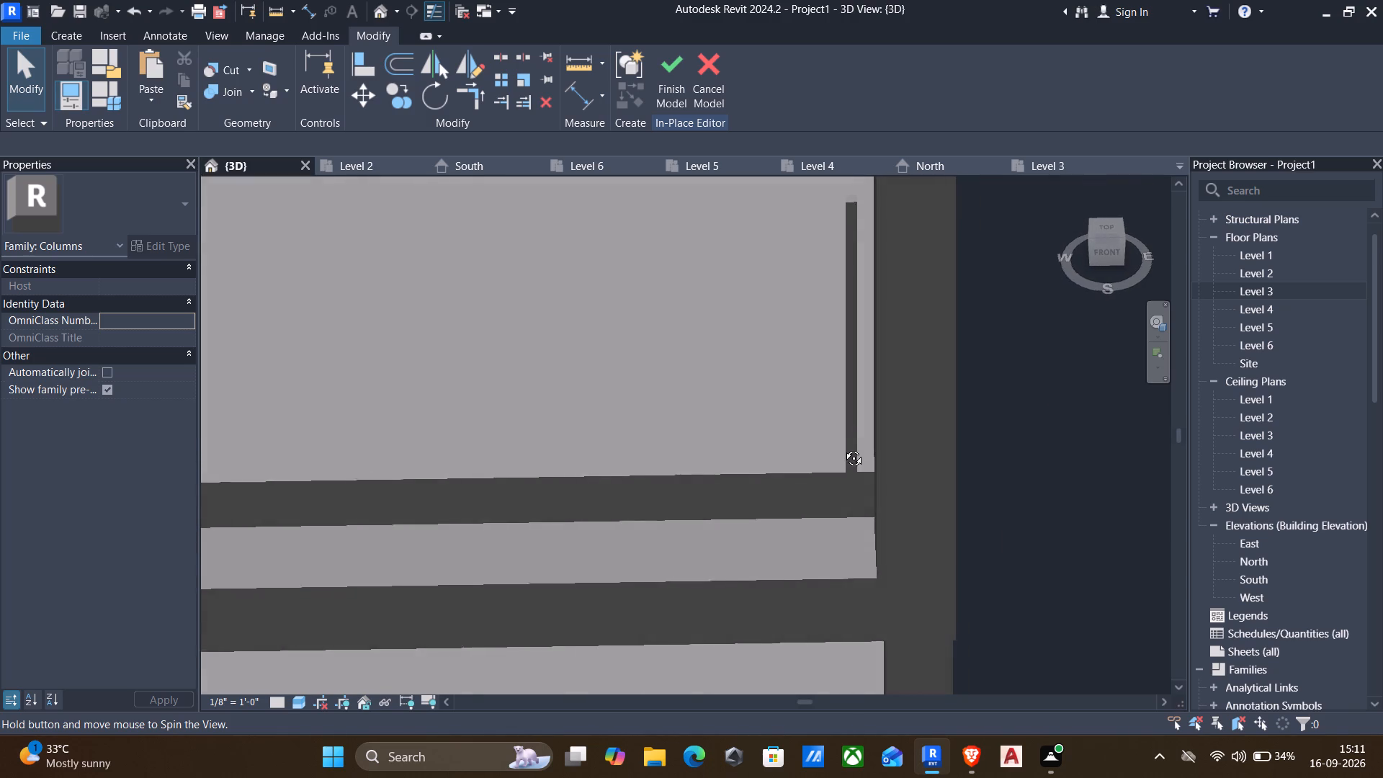
{"action": "middle_click_drag", "start_coordinate": [843, 447], "coordinate": [862, 379], "text": "shift"}
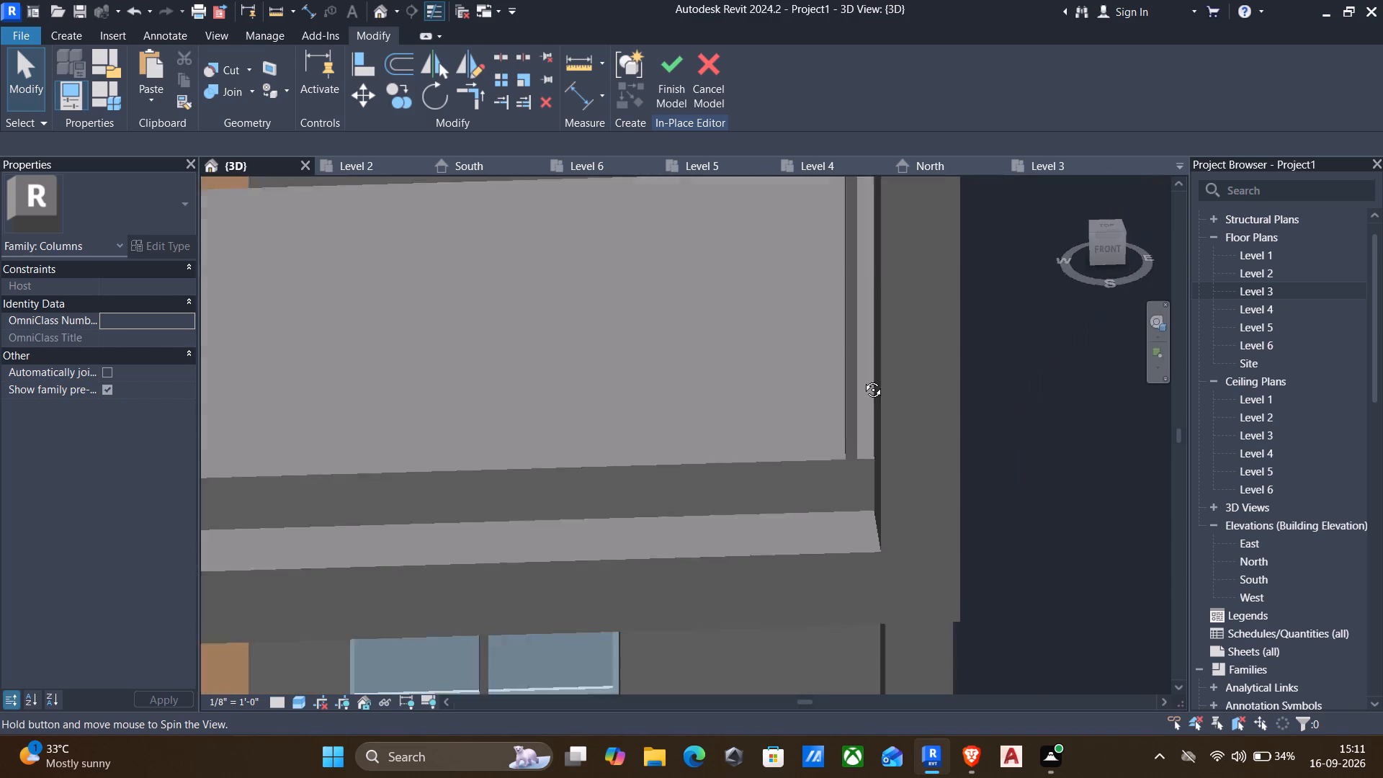
{"action": "middle_click_drag", "start_coordinate": [862, 379], "coordinate": [853, 377], "text": "shift"}
{"action": "scroll", "coordinate": [859, 357], "scroll_direction": "down", "scroll_amount": 5}
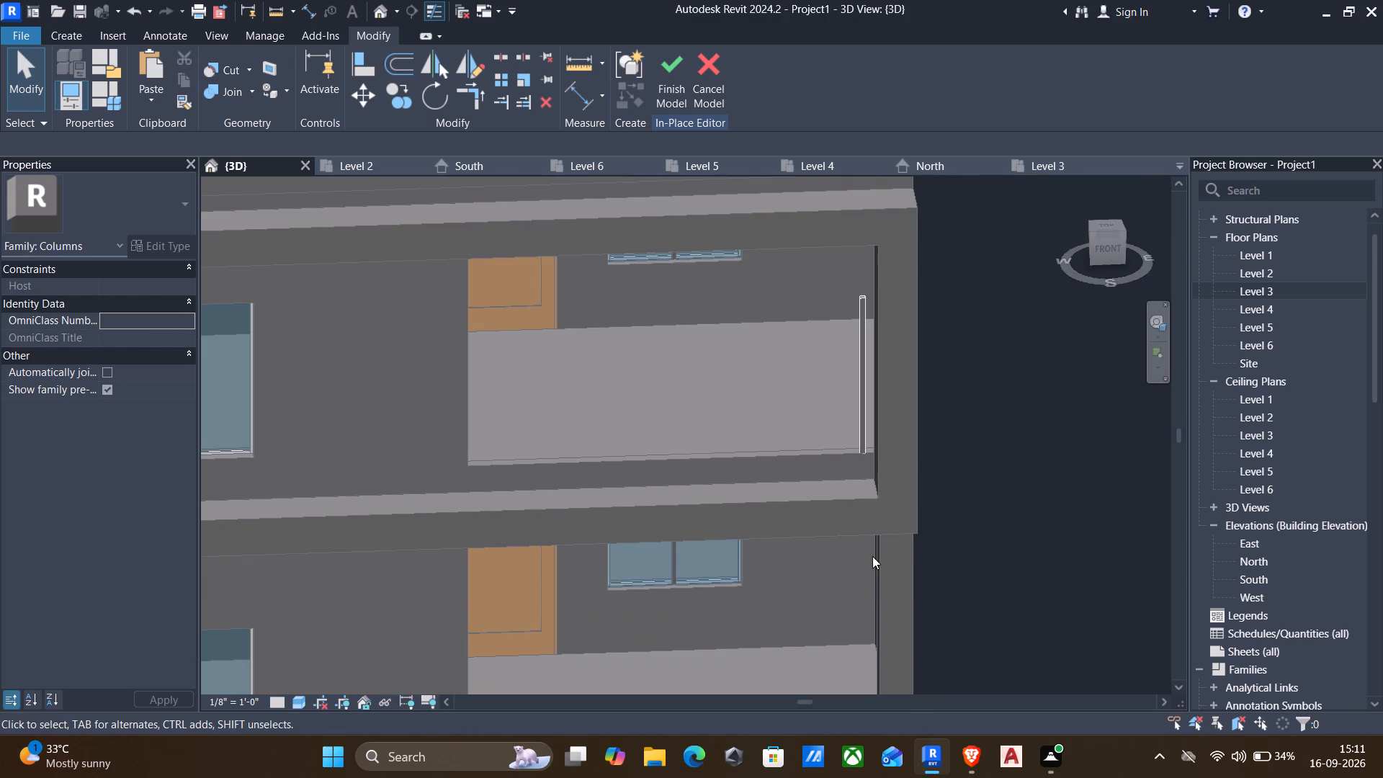
{"action": "middle_click_drag", "start_coordinate": [871, 558], "coordinate": [878, 496], "text": "shift"}
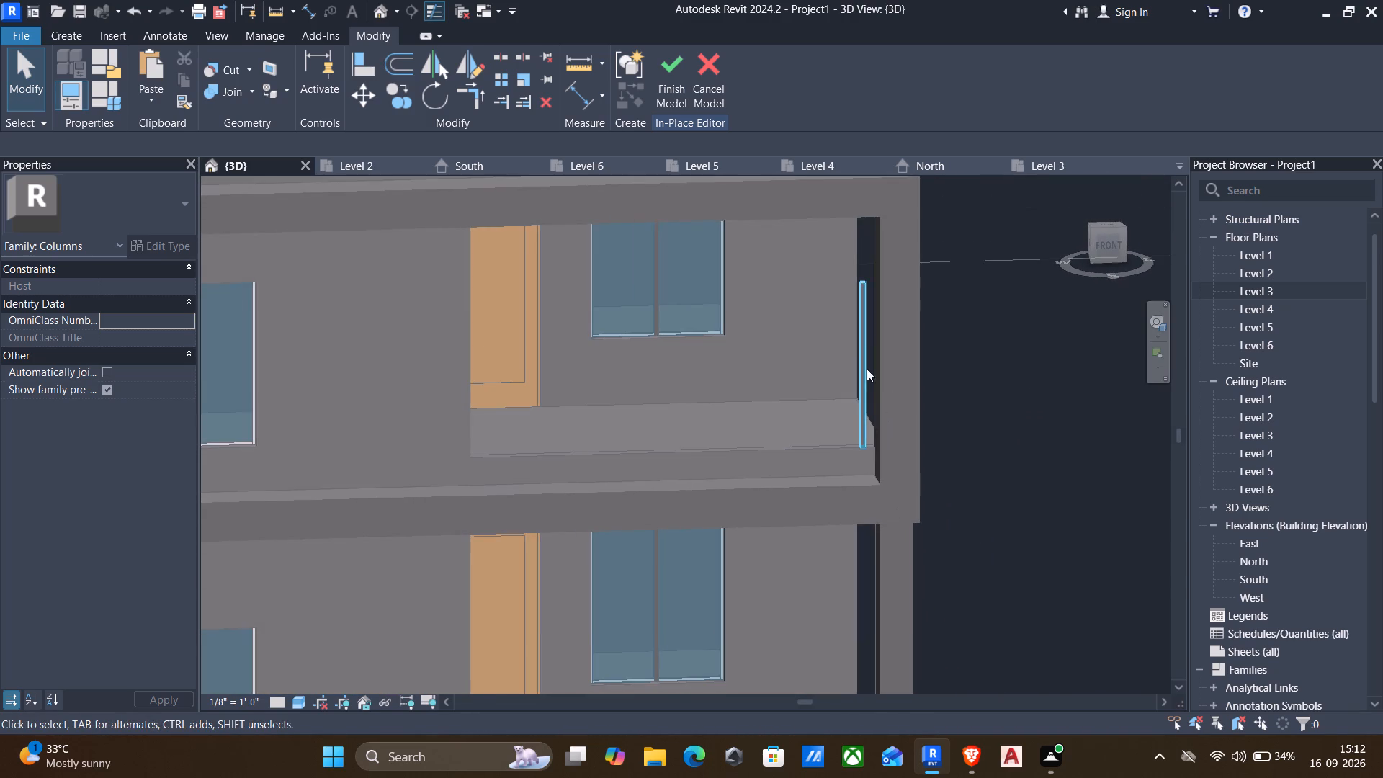
{"action": "scroll", "coordinate": [864, 365], "scroll_direction": "up", "scroll_amount": 2}
{"action": "scroll", "coordinate": [812, 346], "scroll_direction": "down", "scroll_amount": 2}
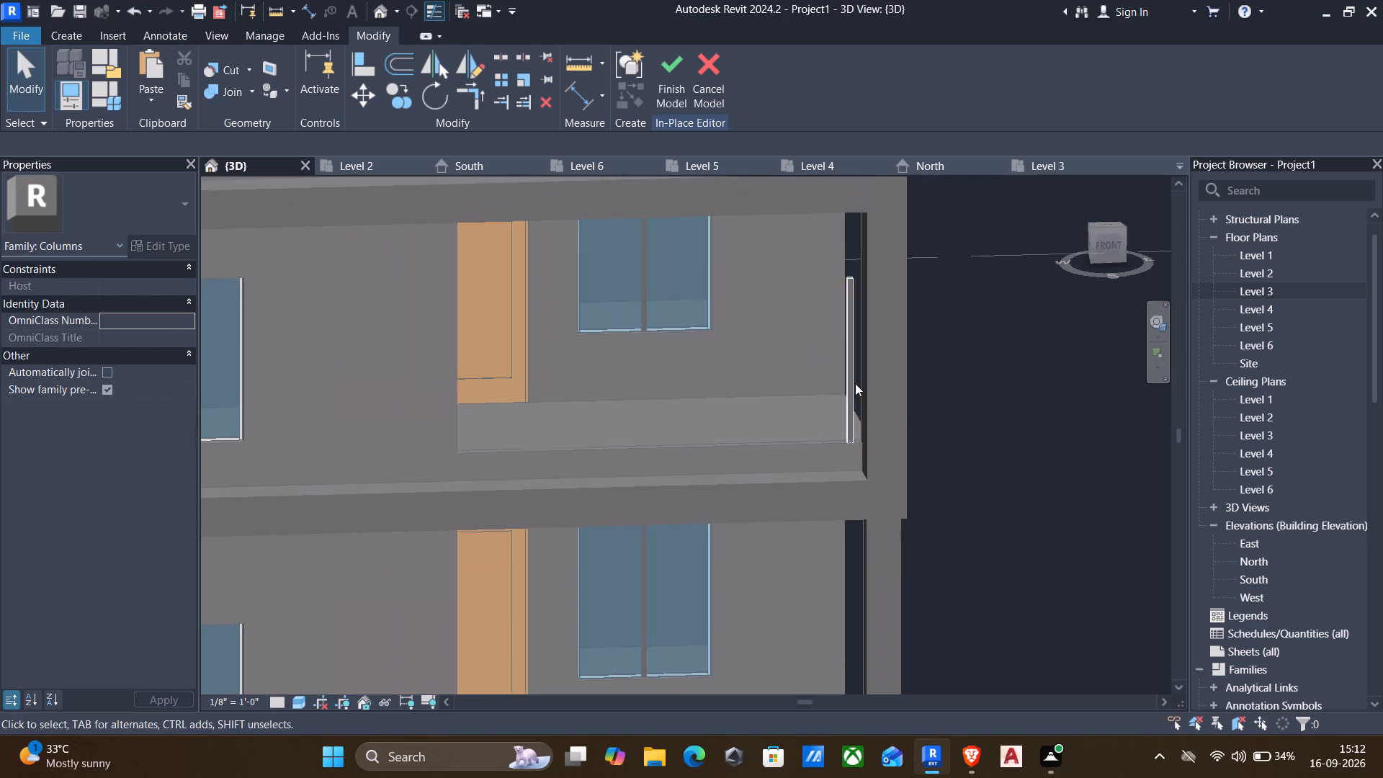
Nudge the column extrusion about 1" back east along the balcony wall in the Level 3 plan.
{"action": "double_click", "coordinate": [1274, 287]}
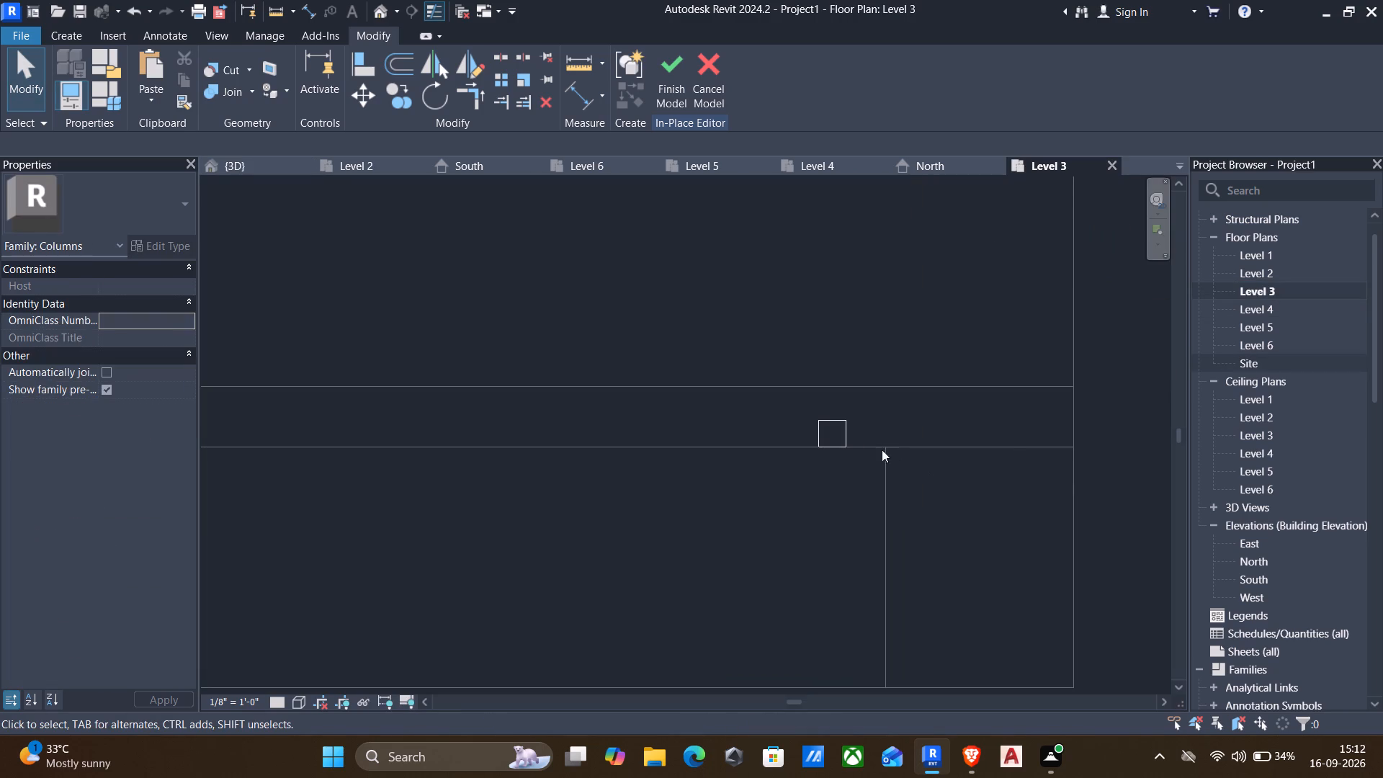
{"action": "left_click_drag", "start_coordinate": [790, 403], "coordinate": [864, 458]}
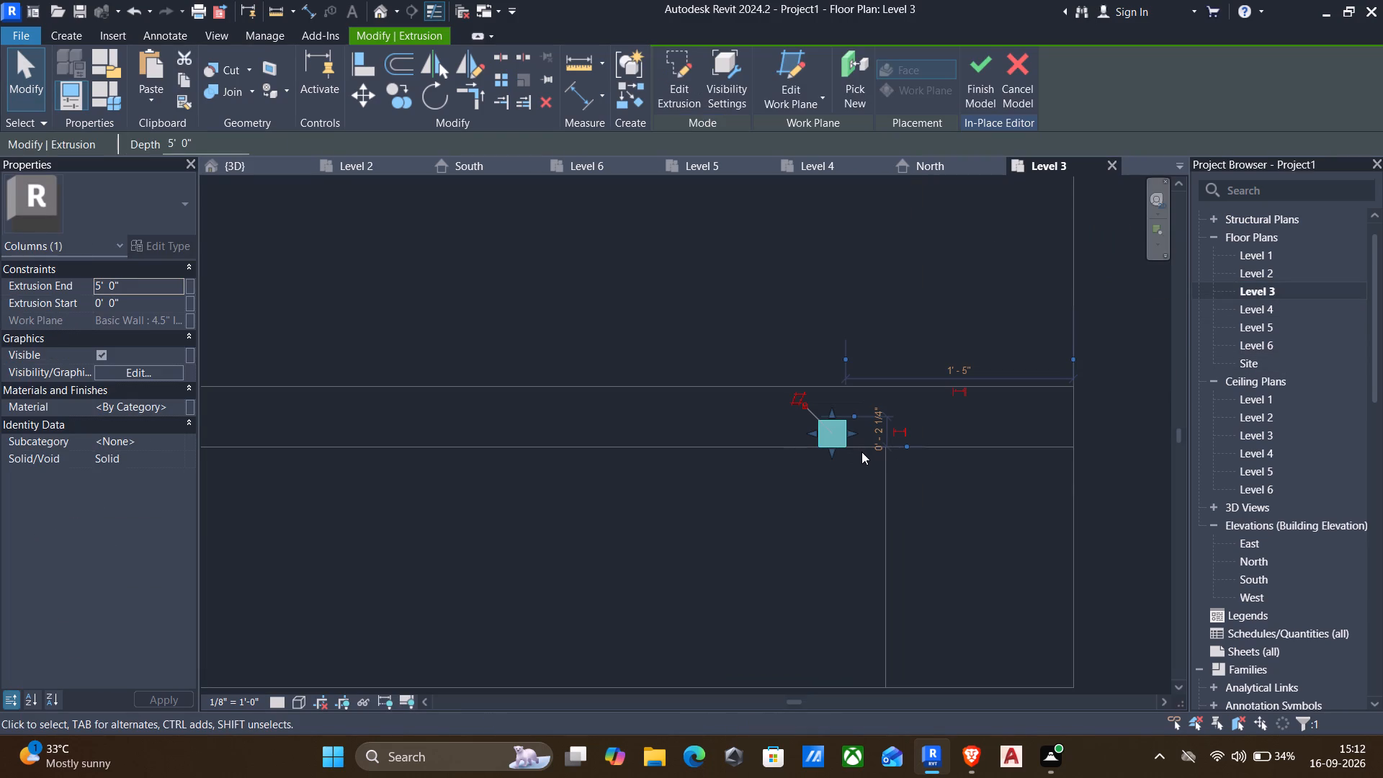
{"action": "key", "text": "Right"}
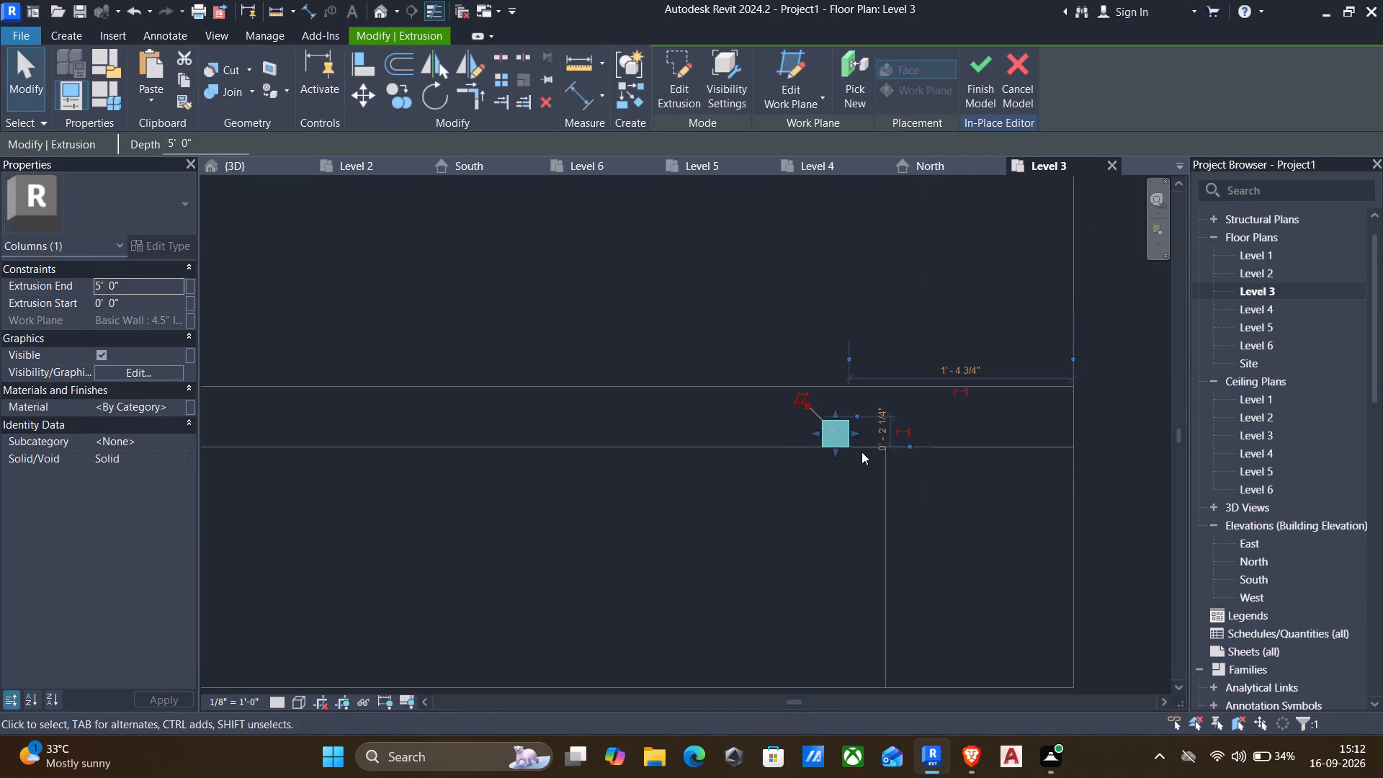
{"action": "key", "text": "Right"}
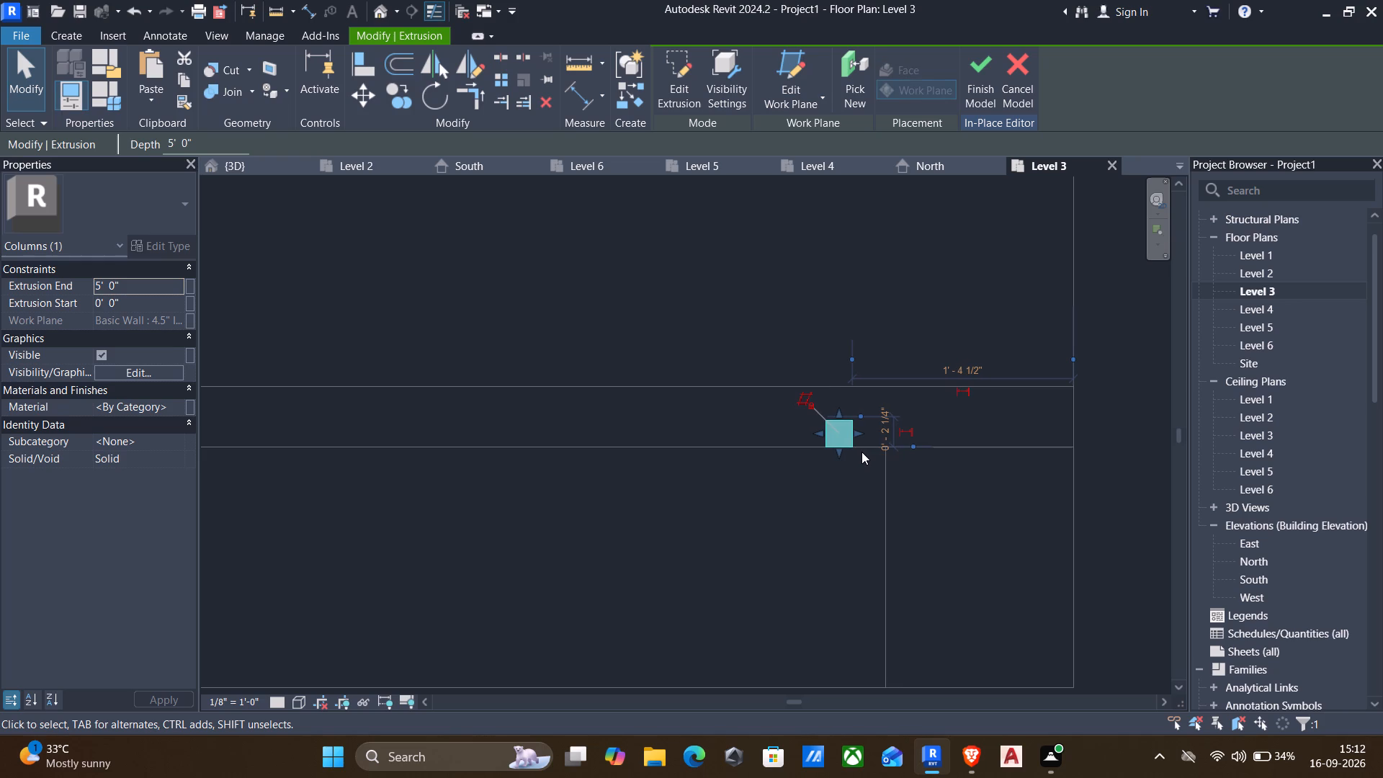
{"action": "key", "text": "Right"}
{"action": "key", "text": "Right"}
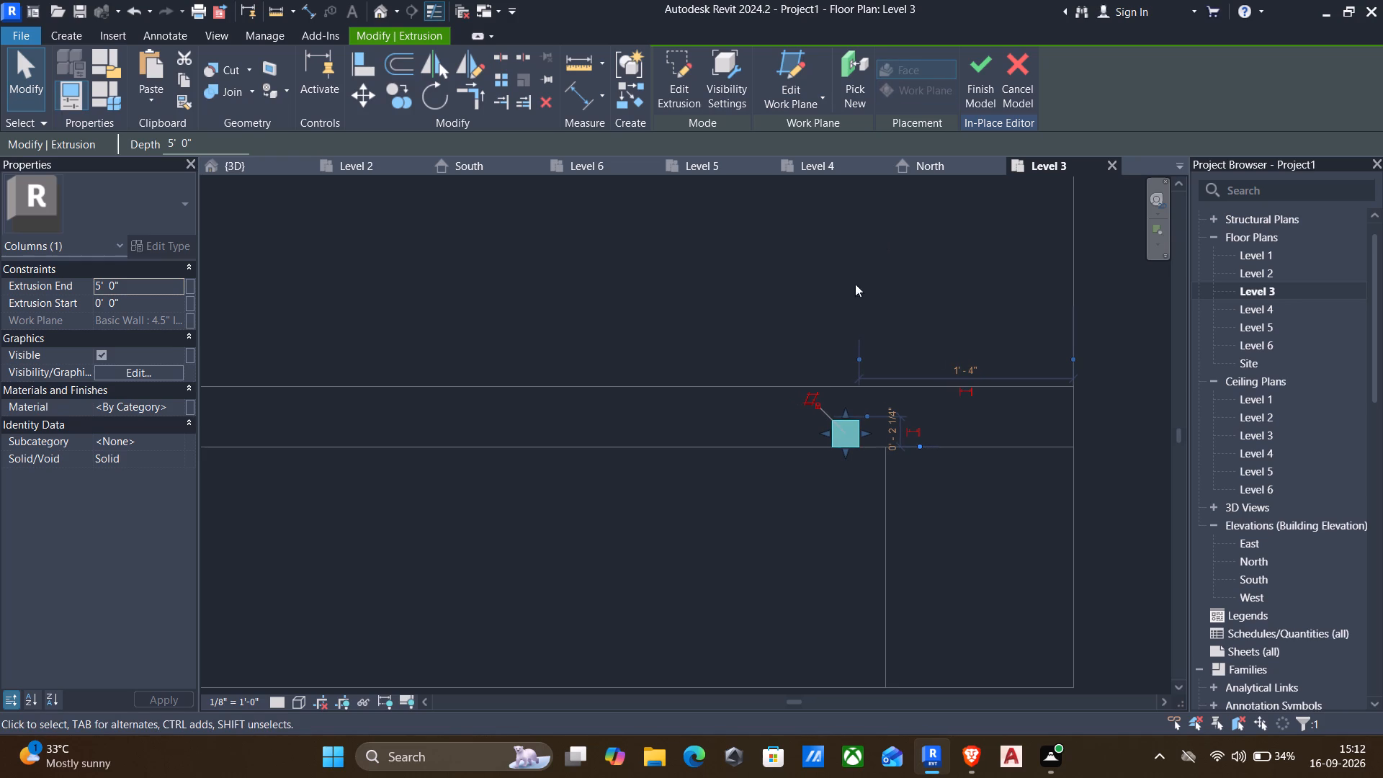
Examine the nudged column's fit at the balcony corner in the 3D view.
{"action": "left_click", "coordinate": [376, 0]}
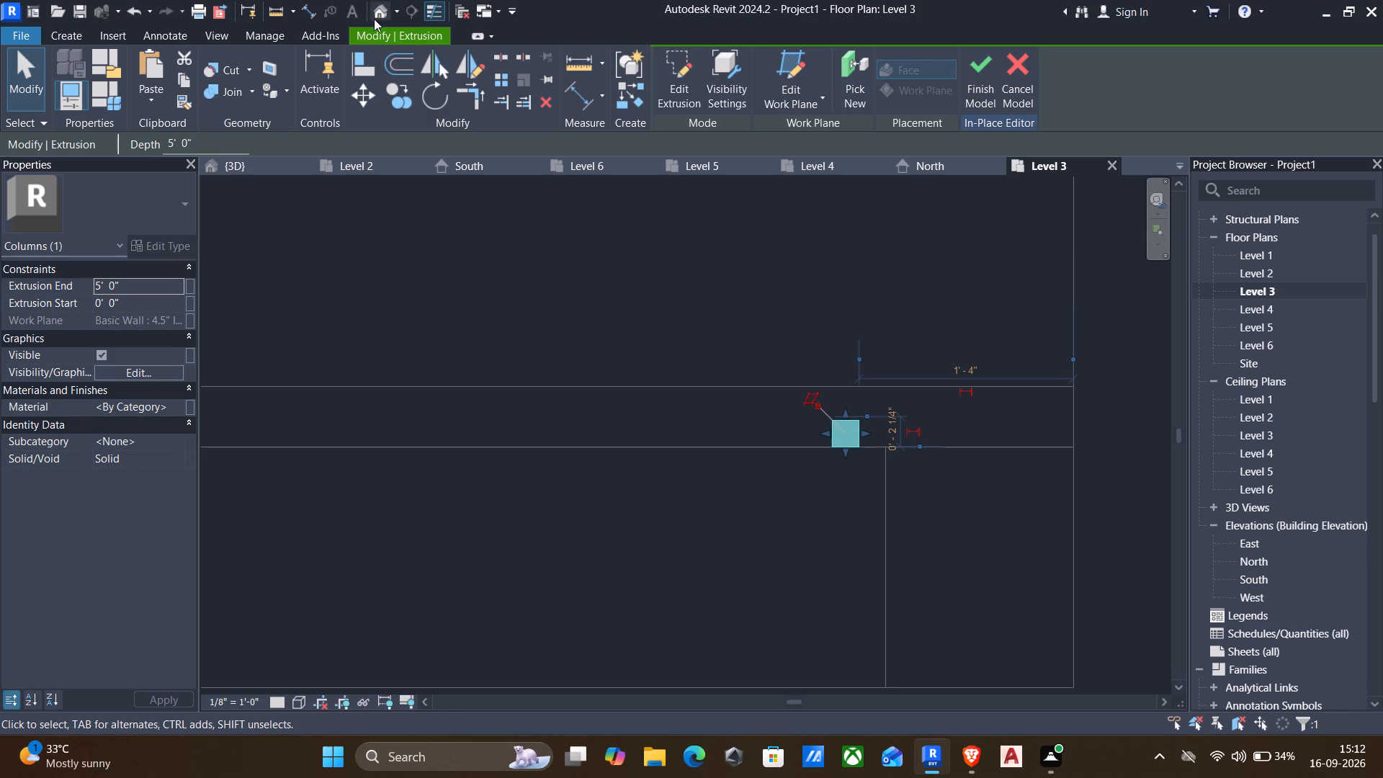
{"action": "left_click", "coordinate": [374, 18]}
{"action": "key", "text": "Right"}
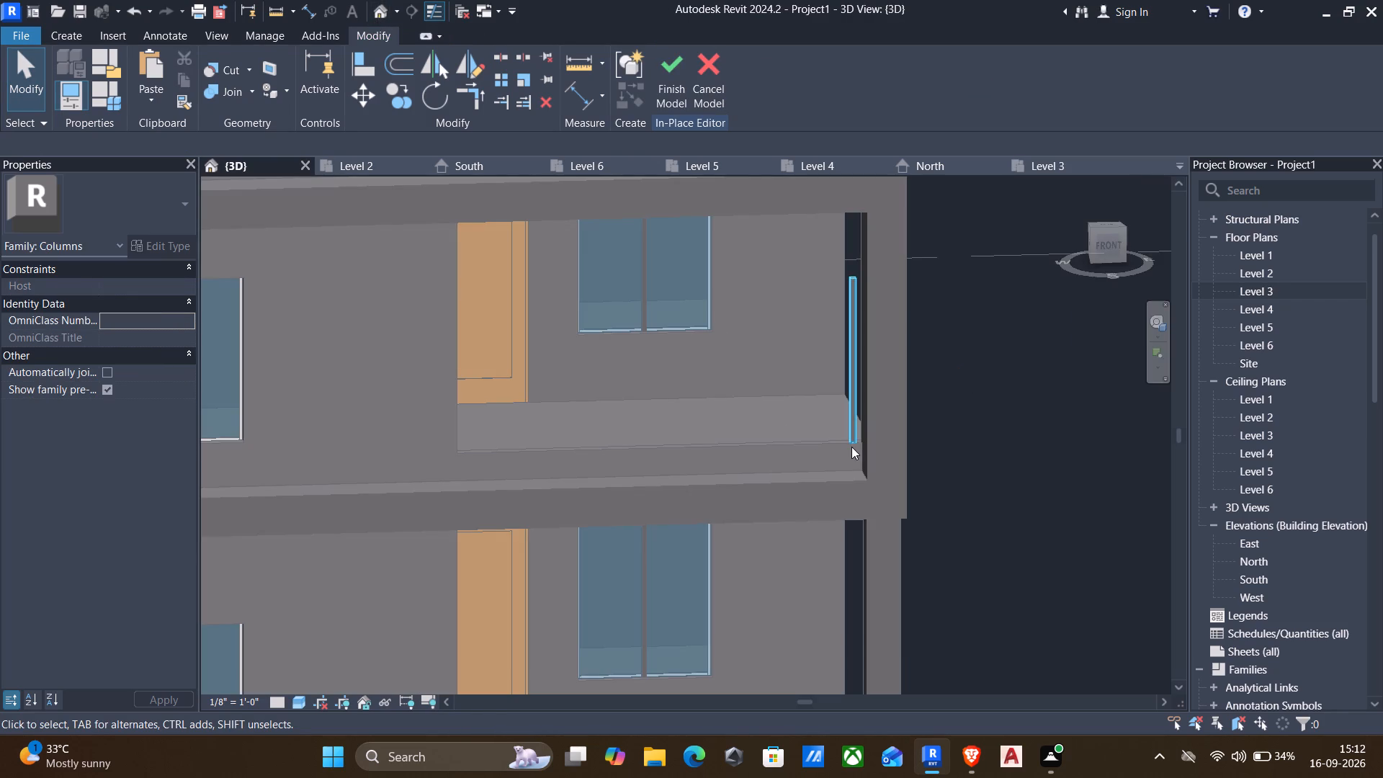
{"action": "middle_click_drag", "start_coordinate": [851, 447], "coordinate": [851, 433], "text": "shift"}
{"action": "scroll", "coordinate": [854, 401], "scroll_direction": "up", "scroll_amount": 3}
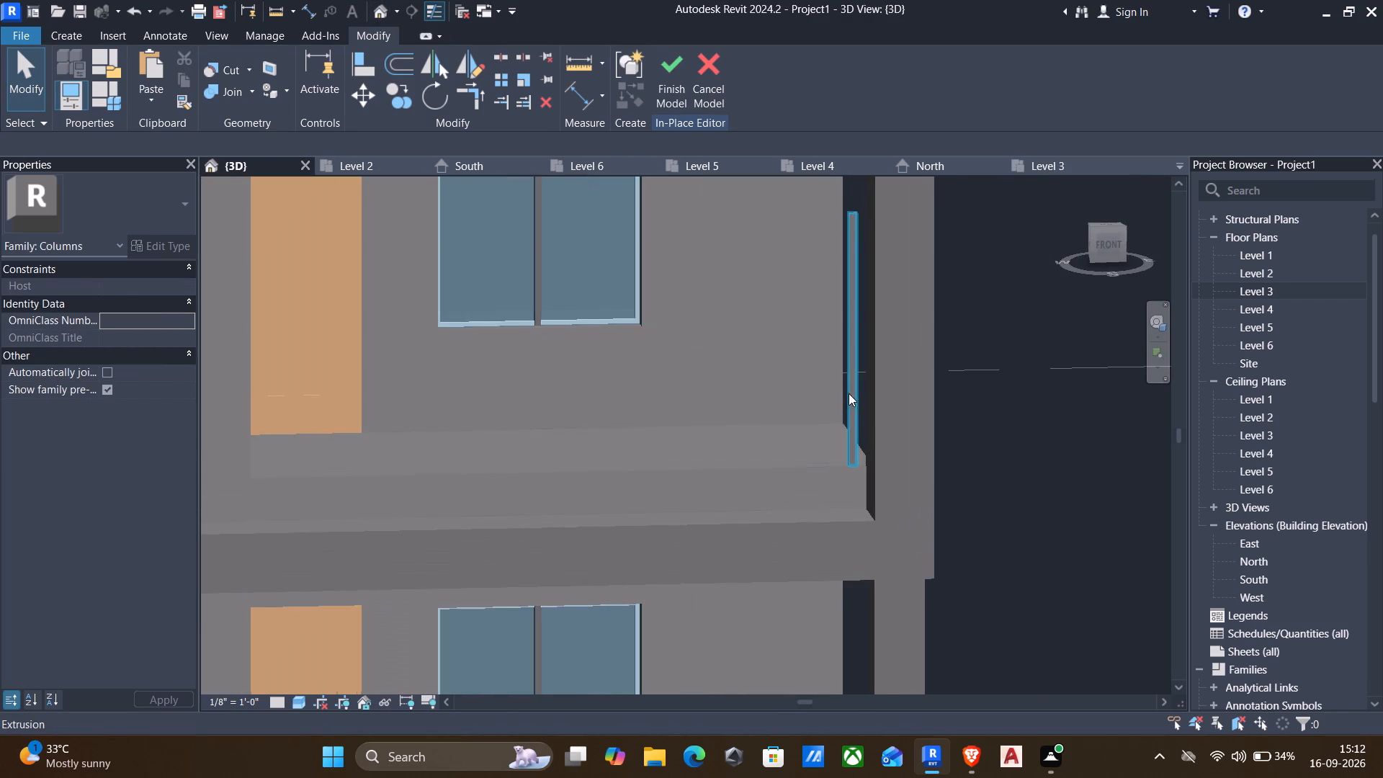
{"action": "middle_click_drag", "start_coordinate": [849, 395], "coordinate": [833, 390], "text": "shift"}
{"action": "scroll", "coordinate": [847, 371], "scroll_direction": "up", "scroll_amount": 3}
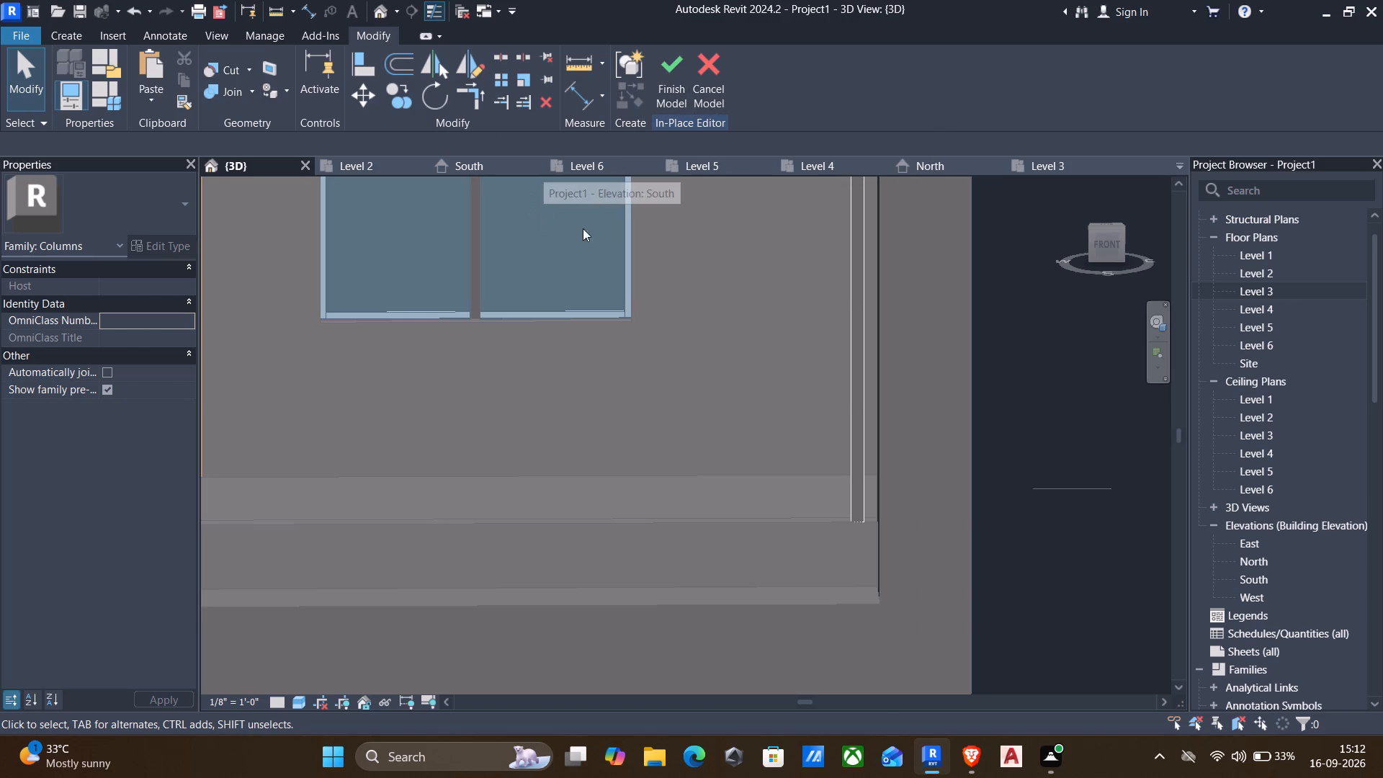
Copy the column extrusion five times westward along the balcony wall in Level 3, about 4" apart, and finish the in-place model.
{"action": "left_click", "coordinate": [1260, 289]}
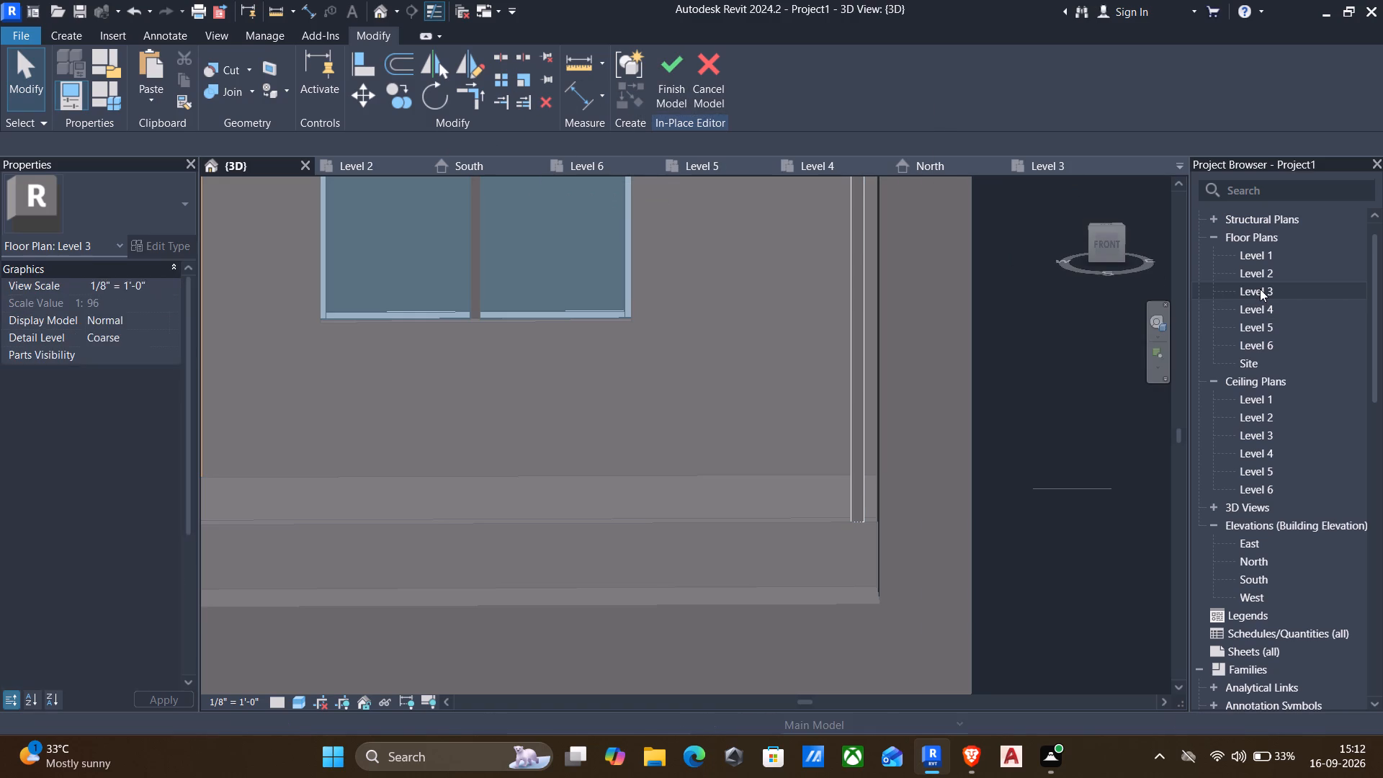
{"action": "left_click", "coordinate": [1260, 289]}
{"action": "left_click_drag", "start_coordinate": [806, 406], "coordinate": [882, 494]}
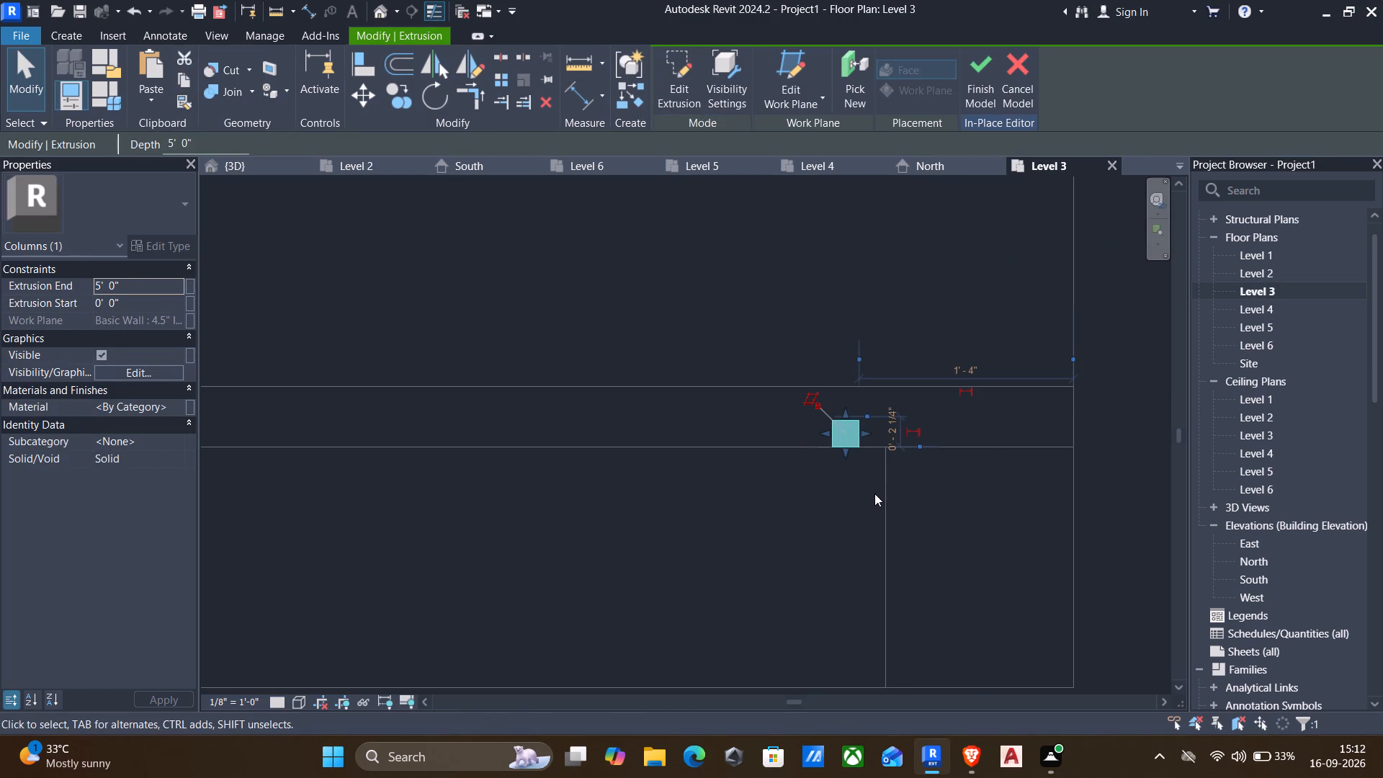
{"action": "type", "text": "co"}
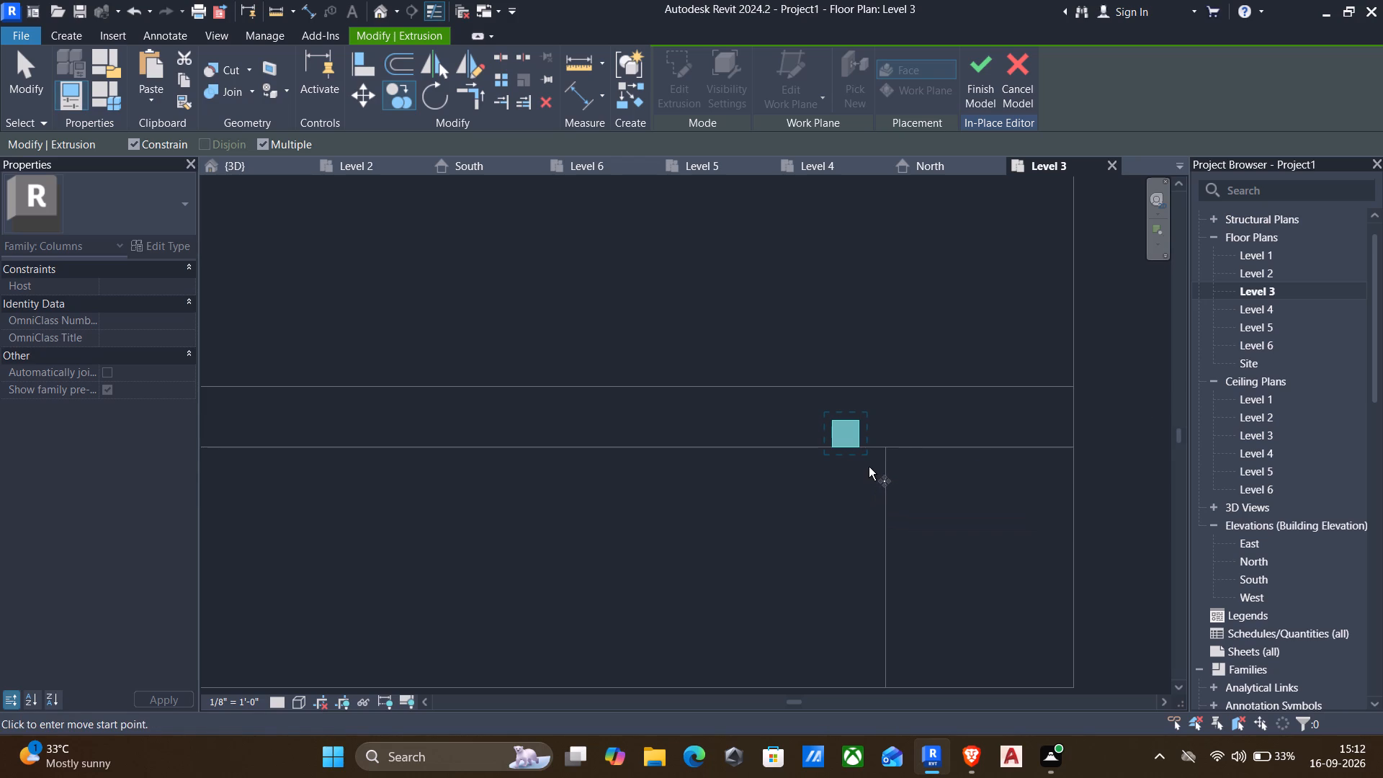
{"action": "scroll", "coordinate": [862, 447], "scroll_direction": "up", "scroll_amount": 2}
{"action": "left_click", "coordinate": [859, 439]}
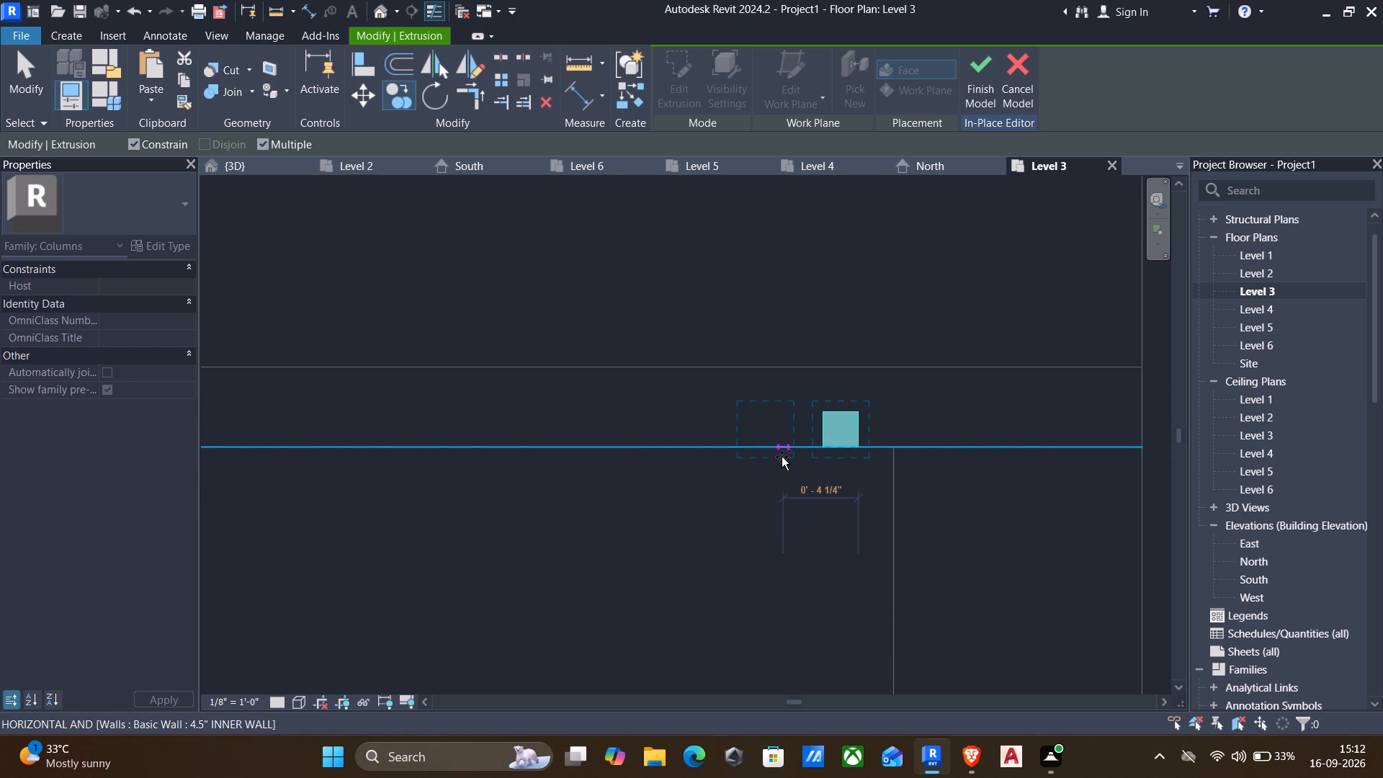
{"action": "left_click", "coordinate": [782, 457]}
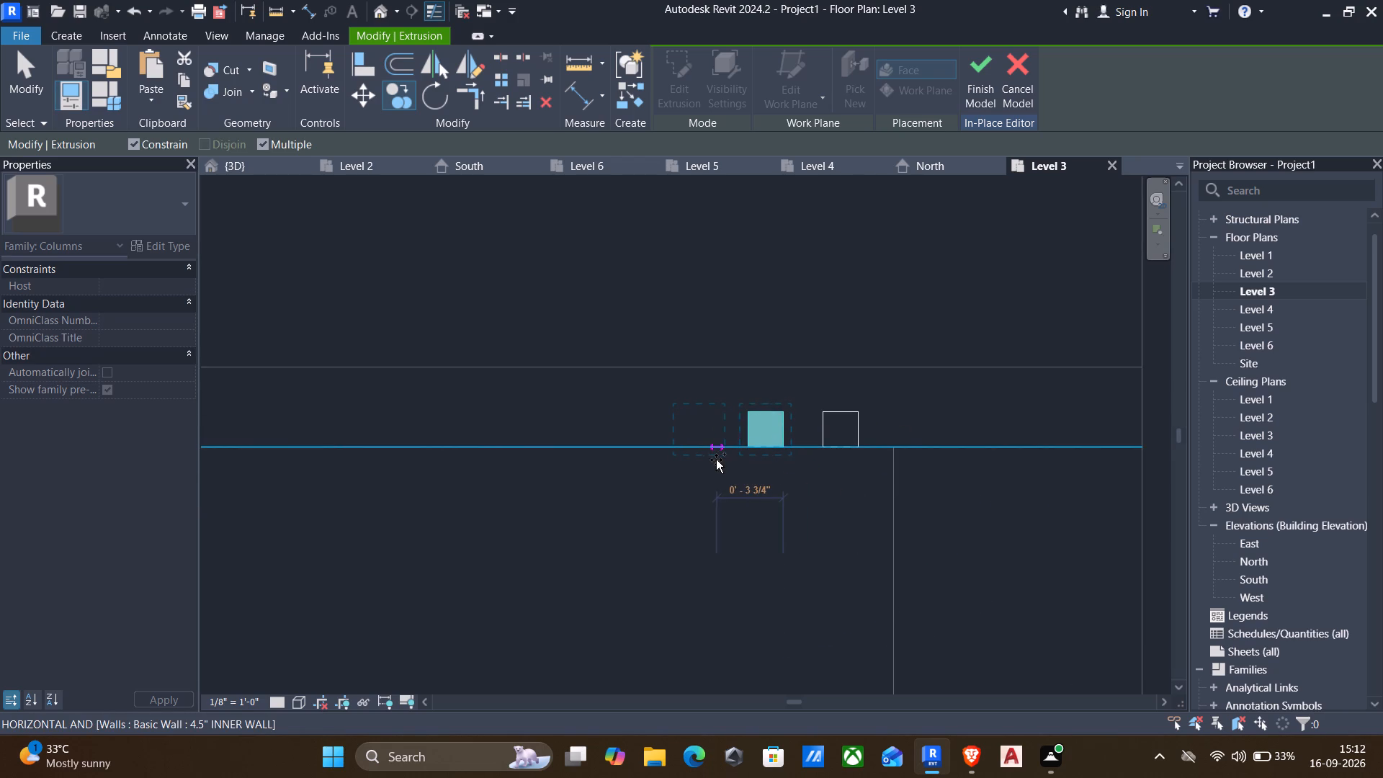
{"action": "left_click", "coordinate": [715, 462]}
{"action": "left_click", "coordinate": [648, 458]}
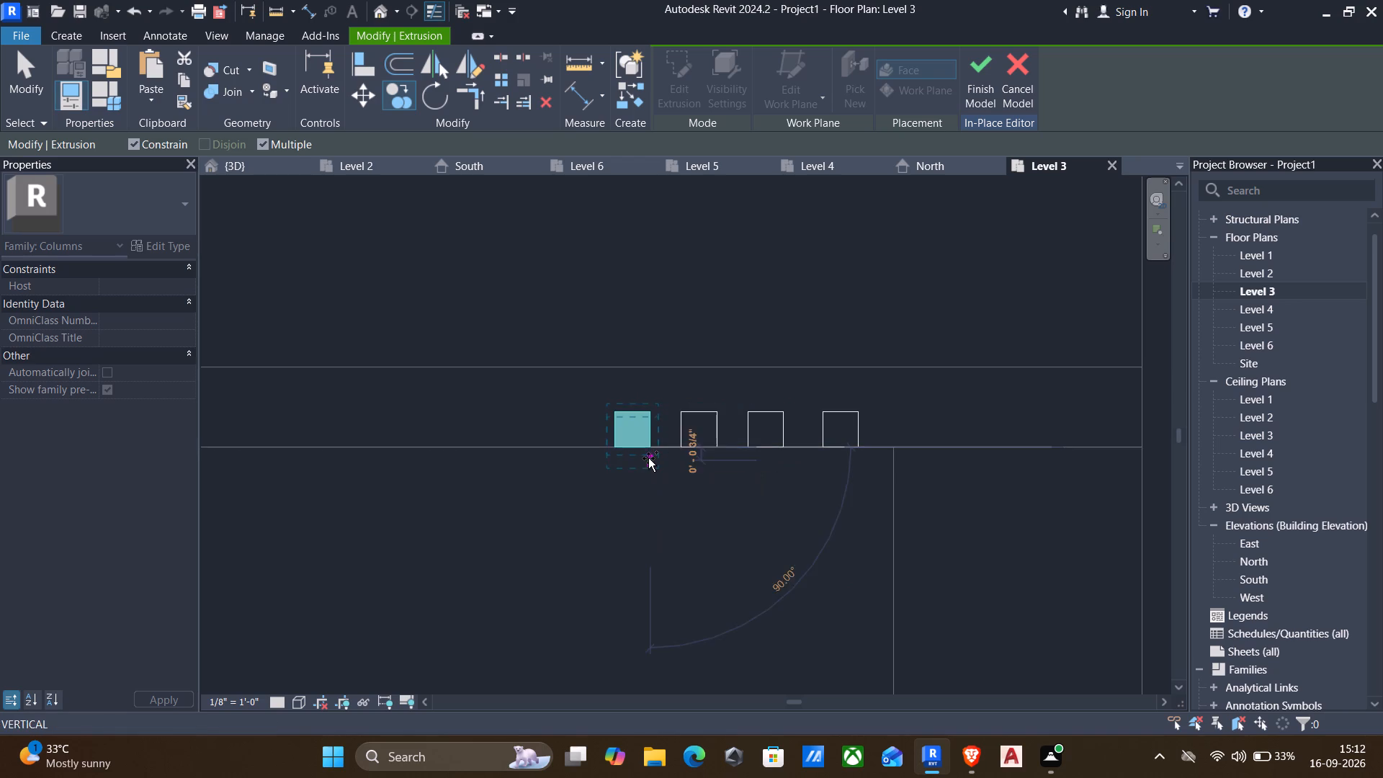
{"action": "left_click", "coordinate": [578, 459]}
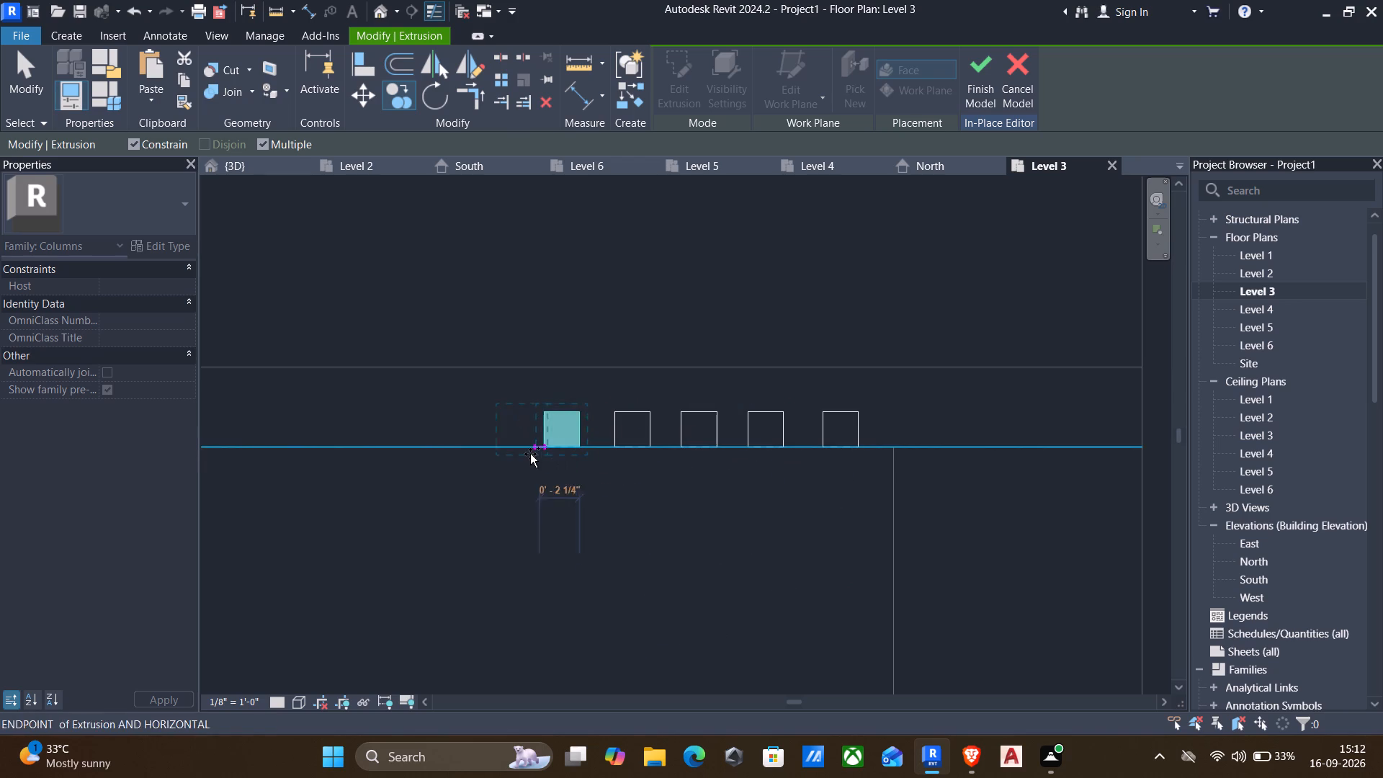
{"action": "left_click", "coordinate": [515, 453]}
{"action": "key", "text": "Escape"}
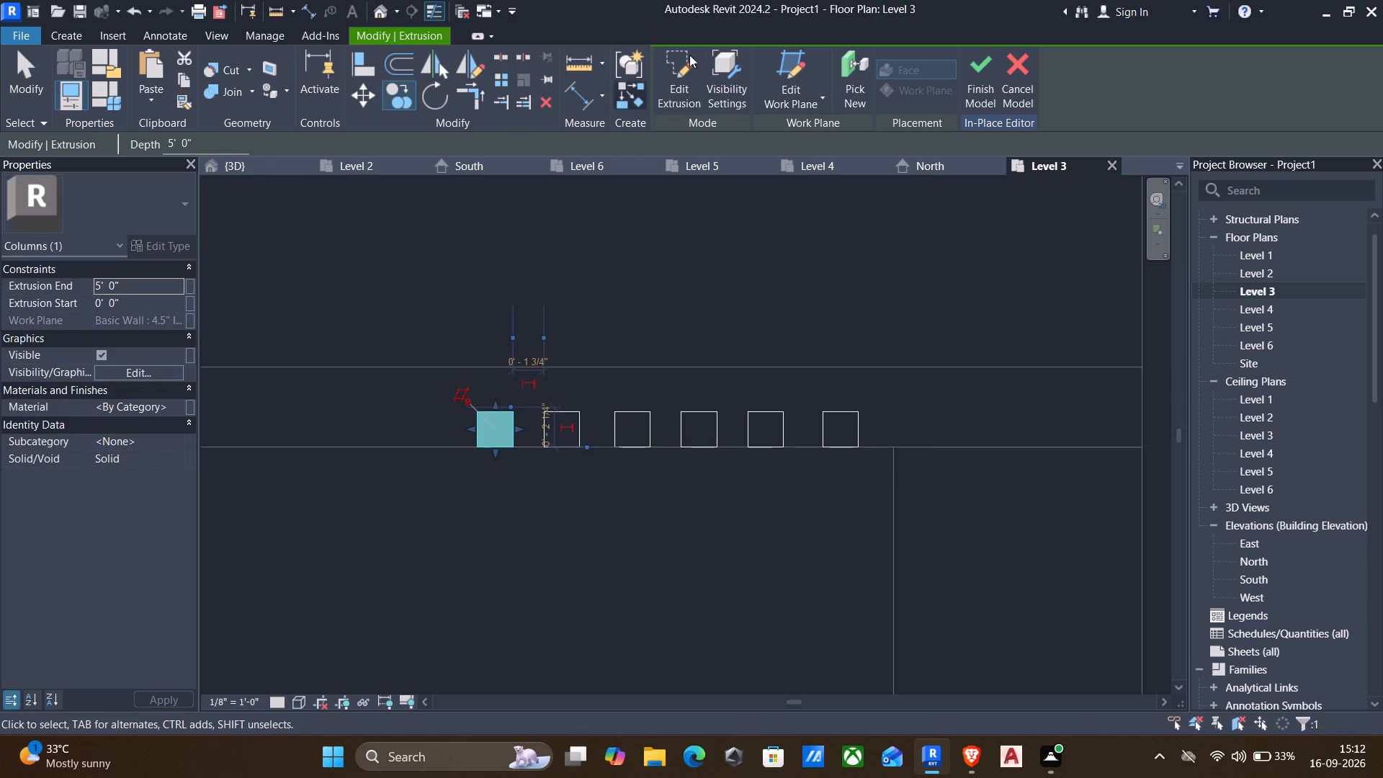
{"action": "left_click", "coordinate": [971, 76]}
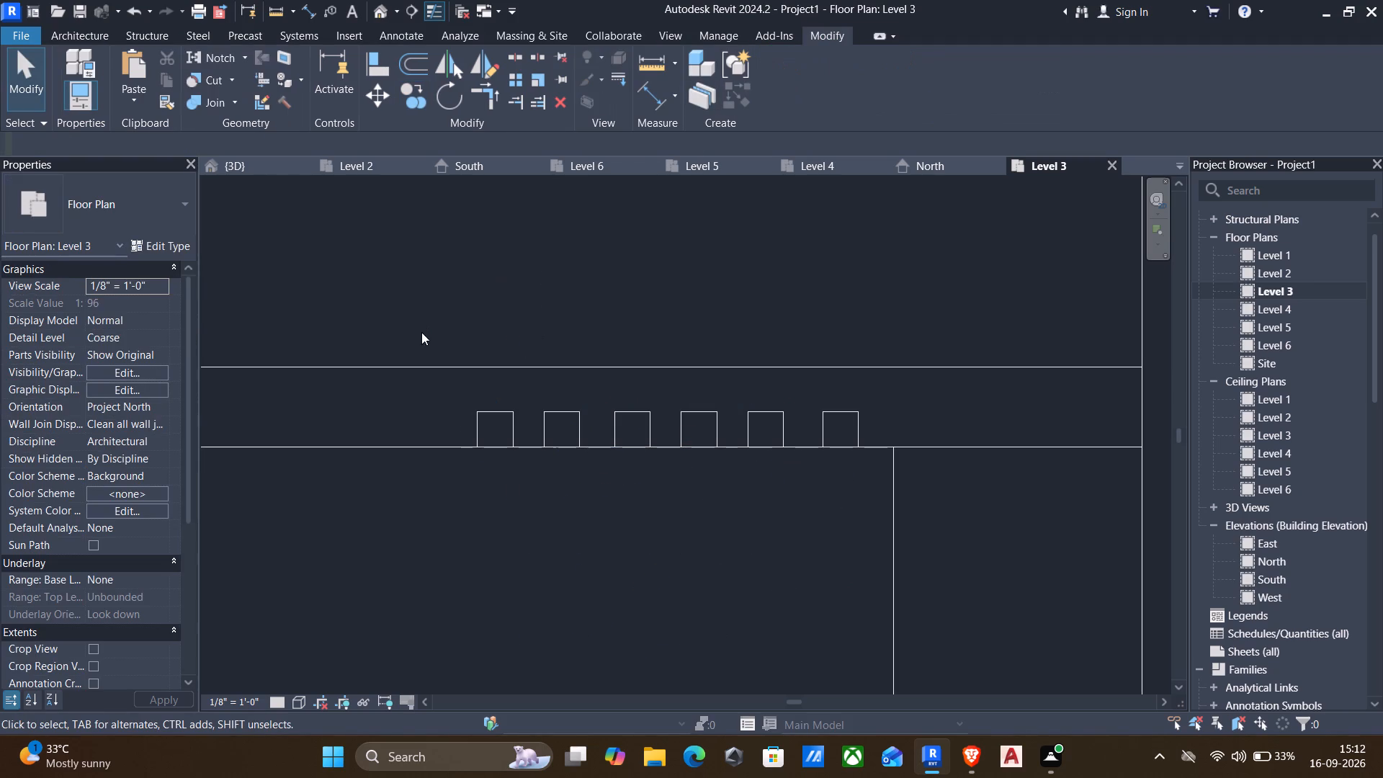
Examine the row of six columns along the balcony wall in the 3D view.
{"action": "left_click", "coordinate": [374, 12]}
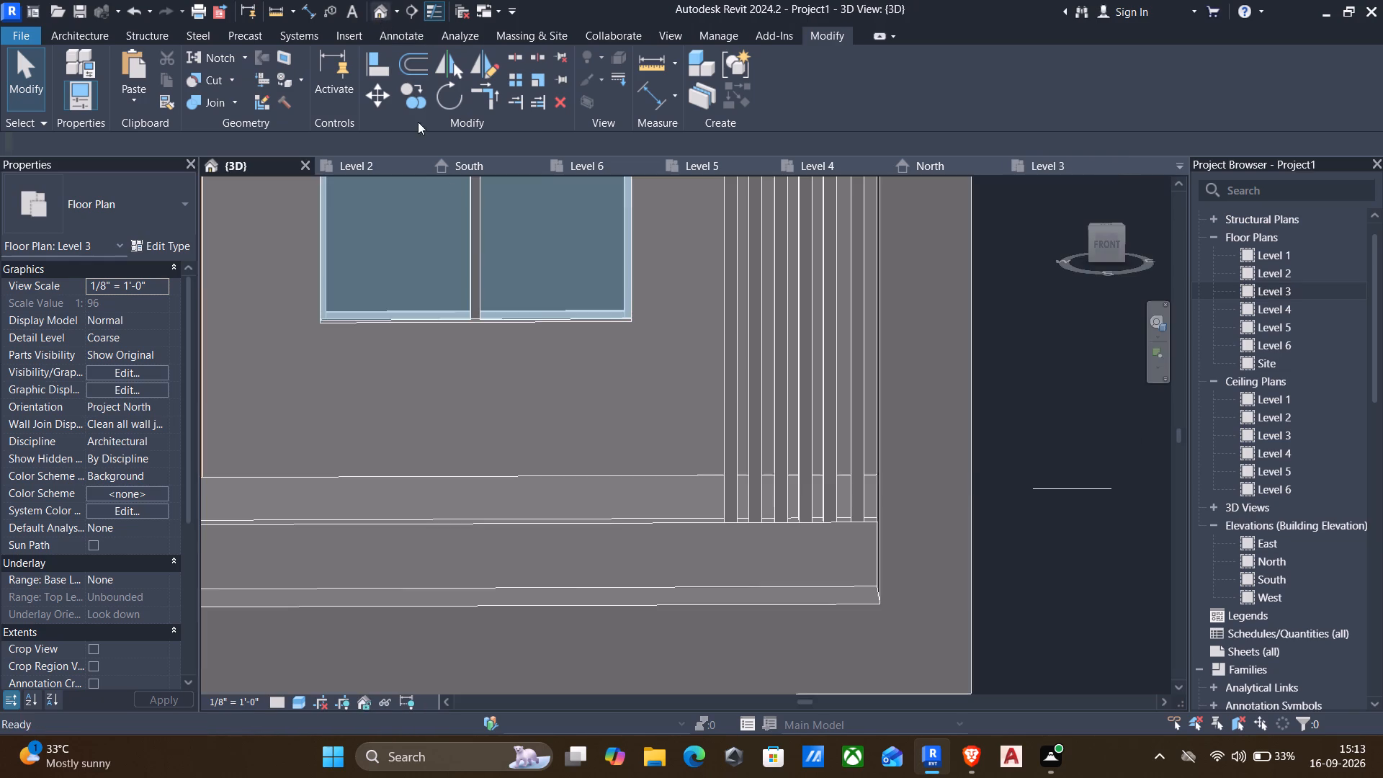
{"action": "scroll", "coordinate": [659, 458], "scroll_direction": "down", "scroll_amount": 1}
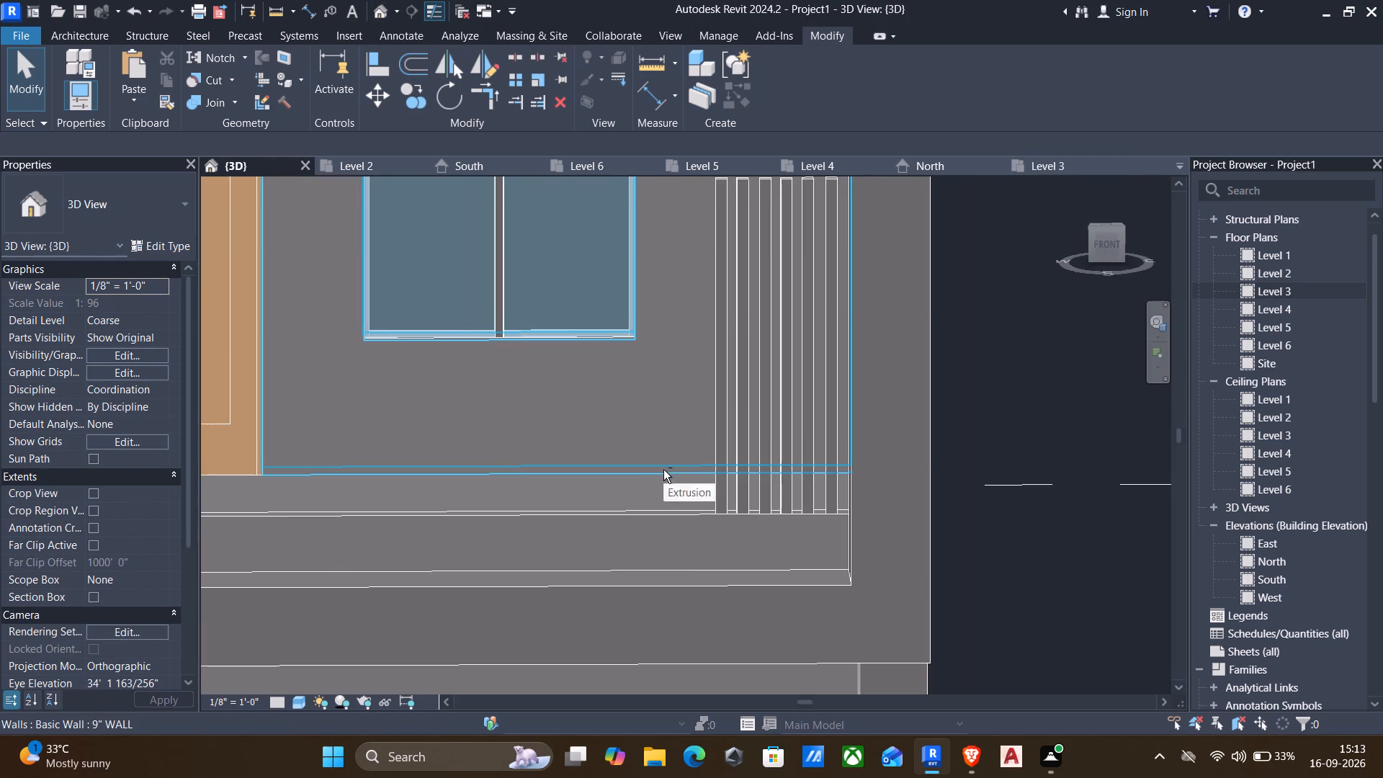
{"action": "middle_click_drag", "start_coordinate": [663, 470], "coordinate": [694, 420], "text": "shift"}
{"action": "scroll", "coordinate": [691, 415], "scroll_direction": "down", "scroll_amount": 3}
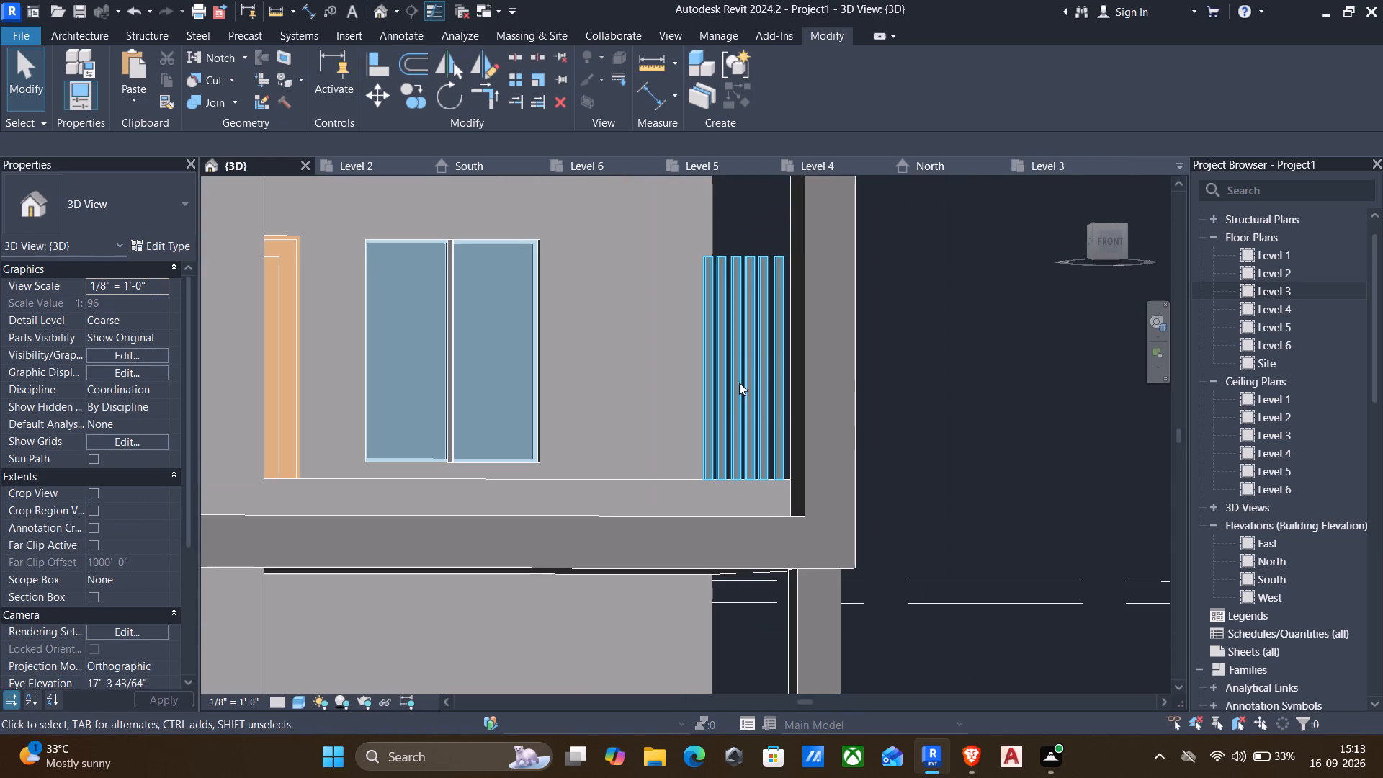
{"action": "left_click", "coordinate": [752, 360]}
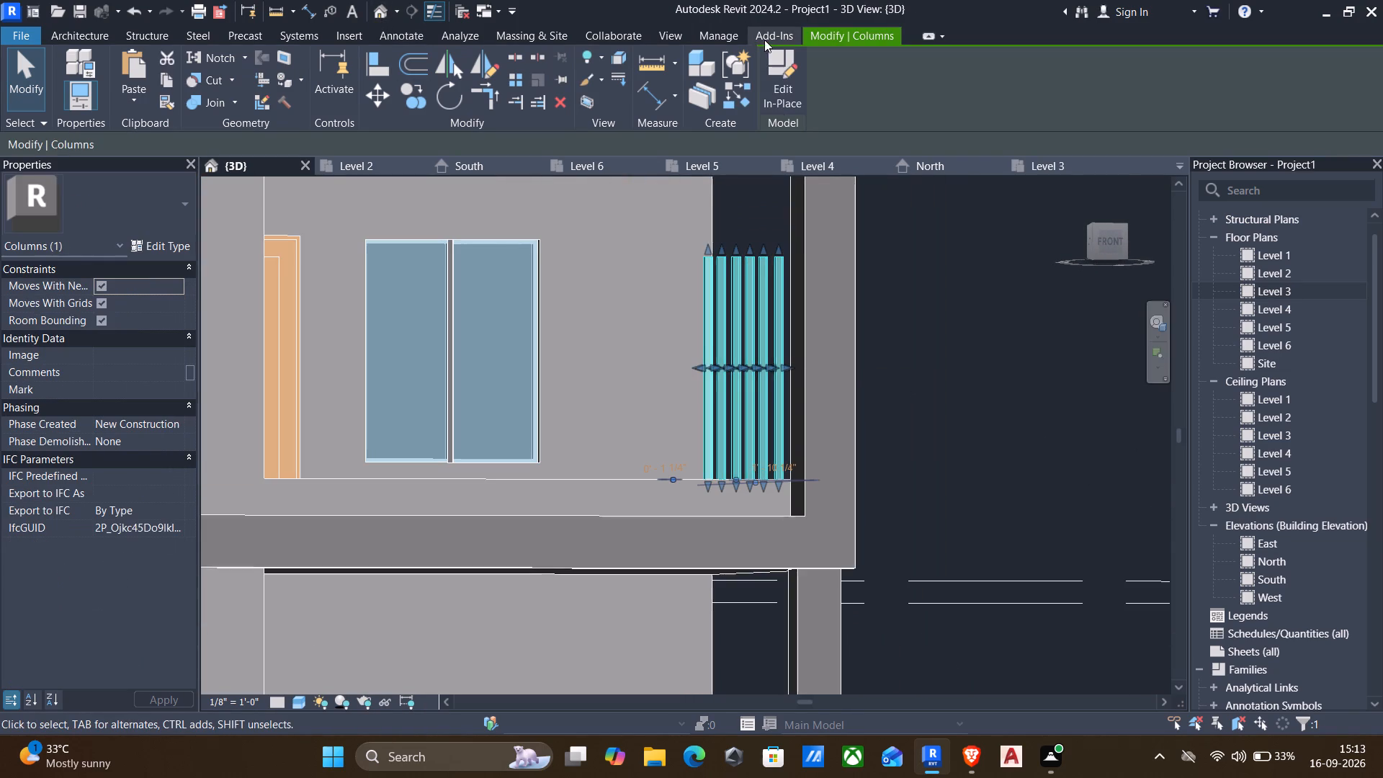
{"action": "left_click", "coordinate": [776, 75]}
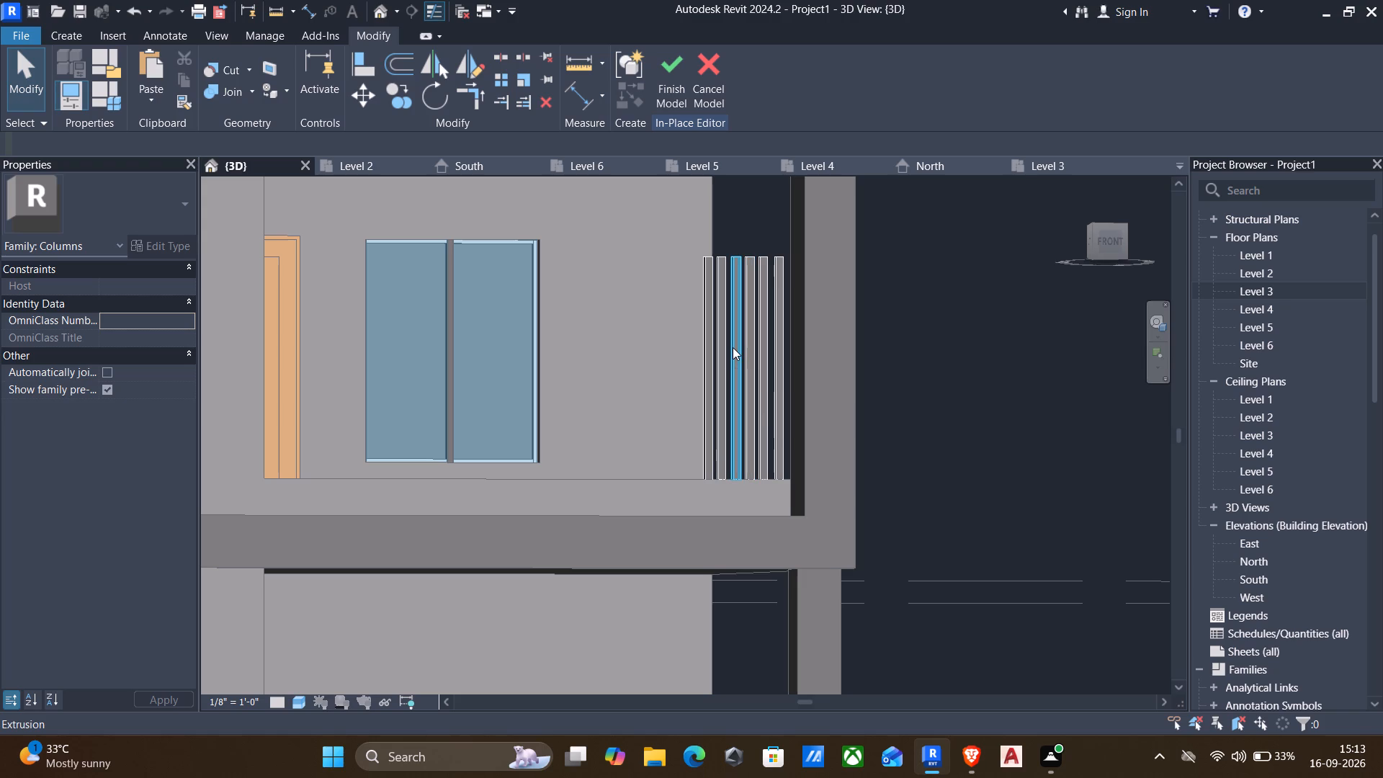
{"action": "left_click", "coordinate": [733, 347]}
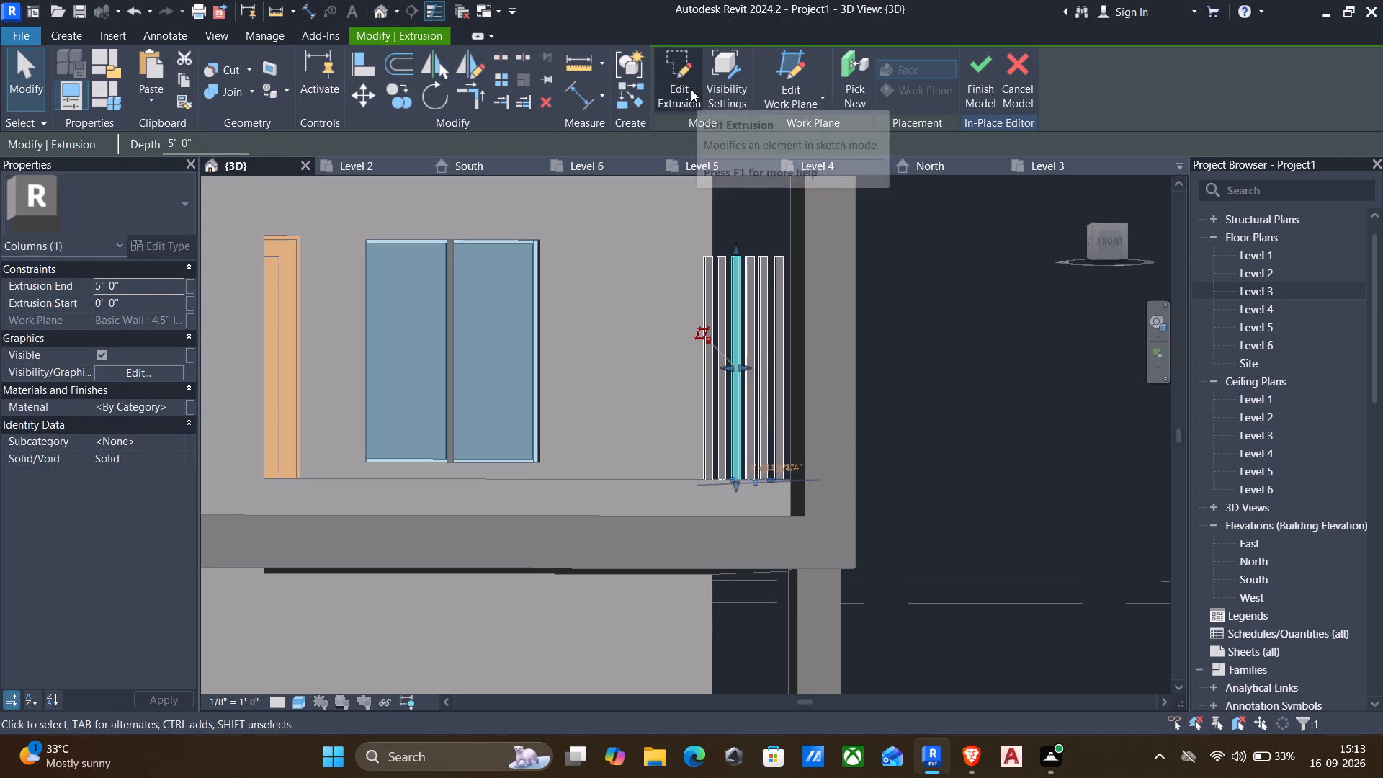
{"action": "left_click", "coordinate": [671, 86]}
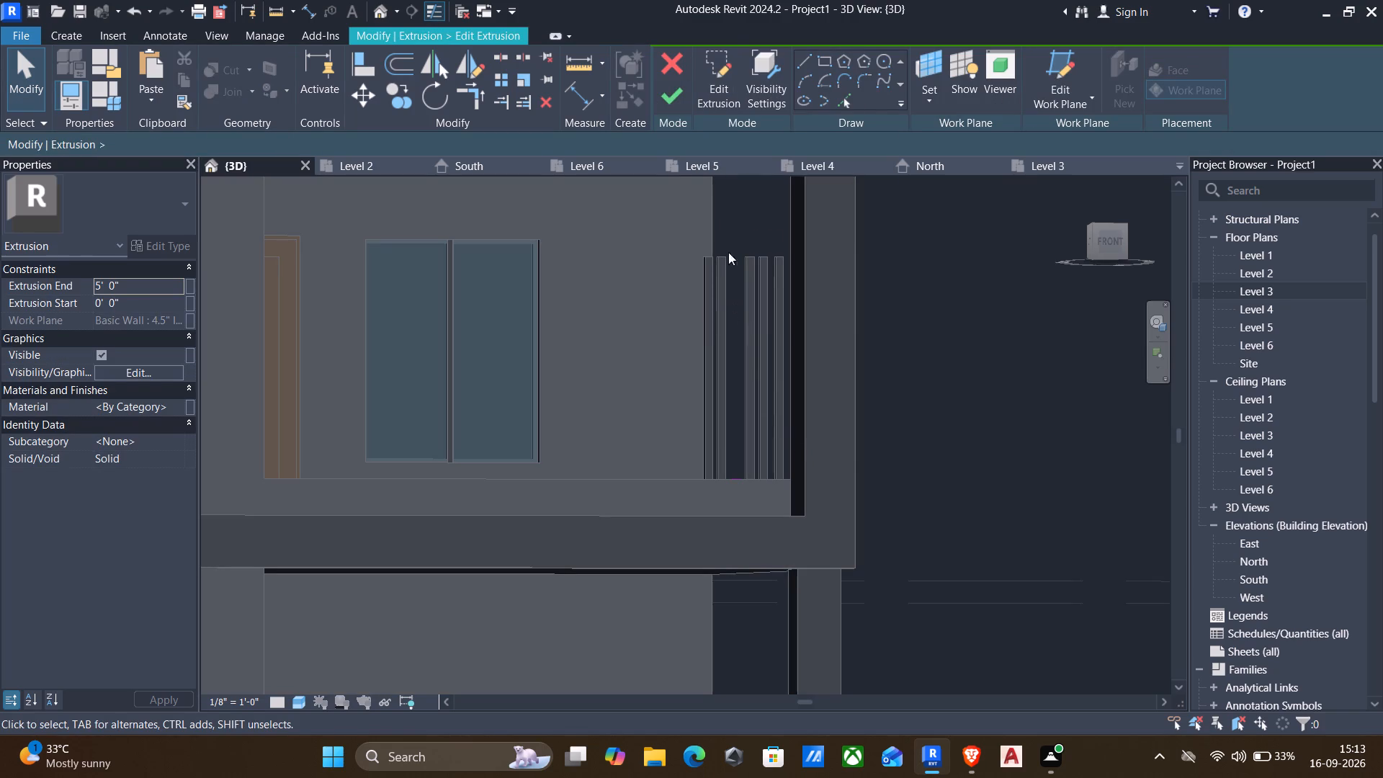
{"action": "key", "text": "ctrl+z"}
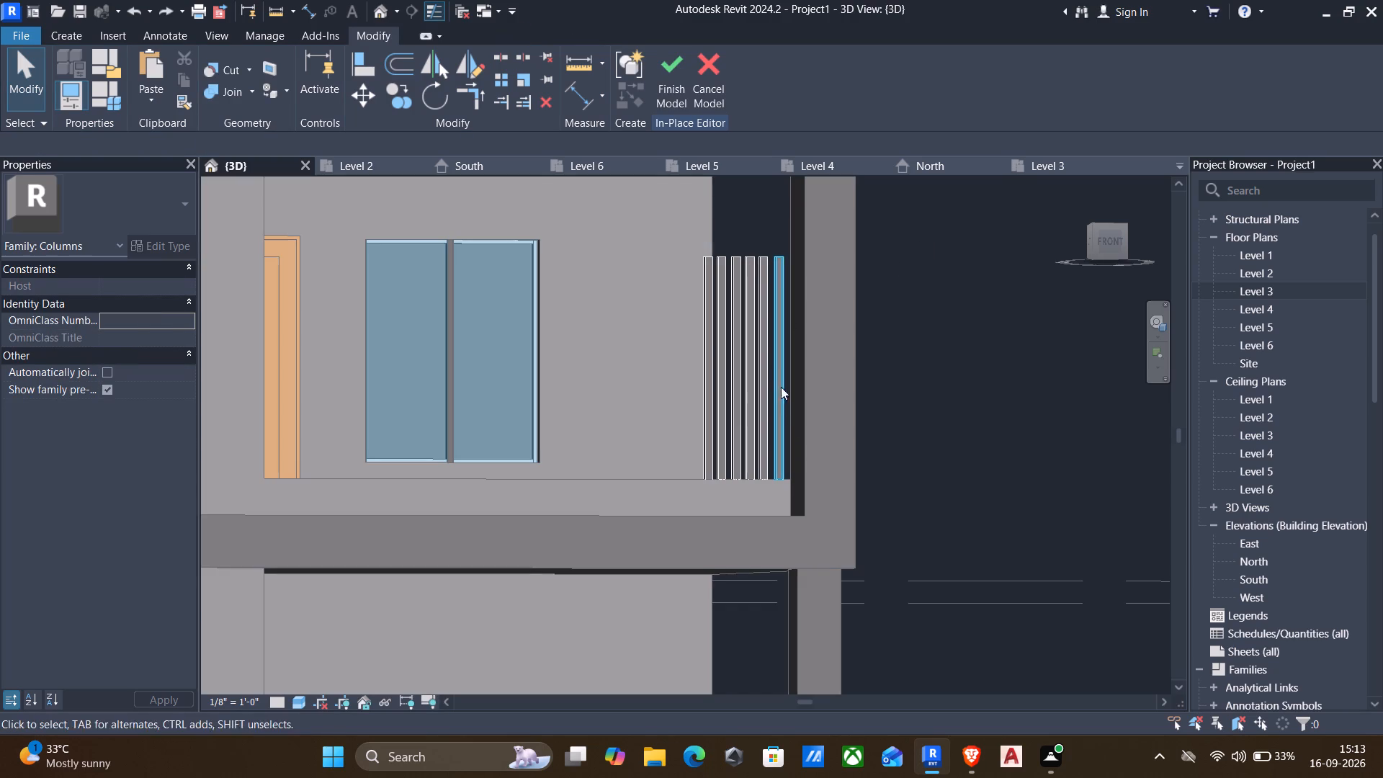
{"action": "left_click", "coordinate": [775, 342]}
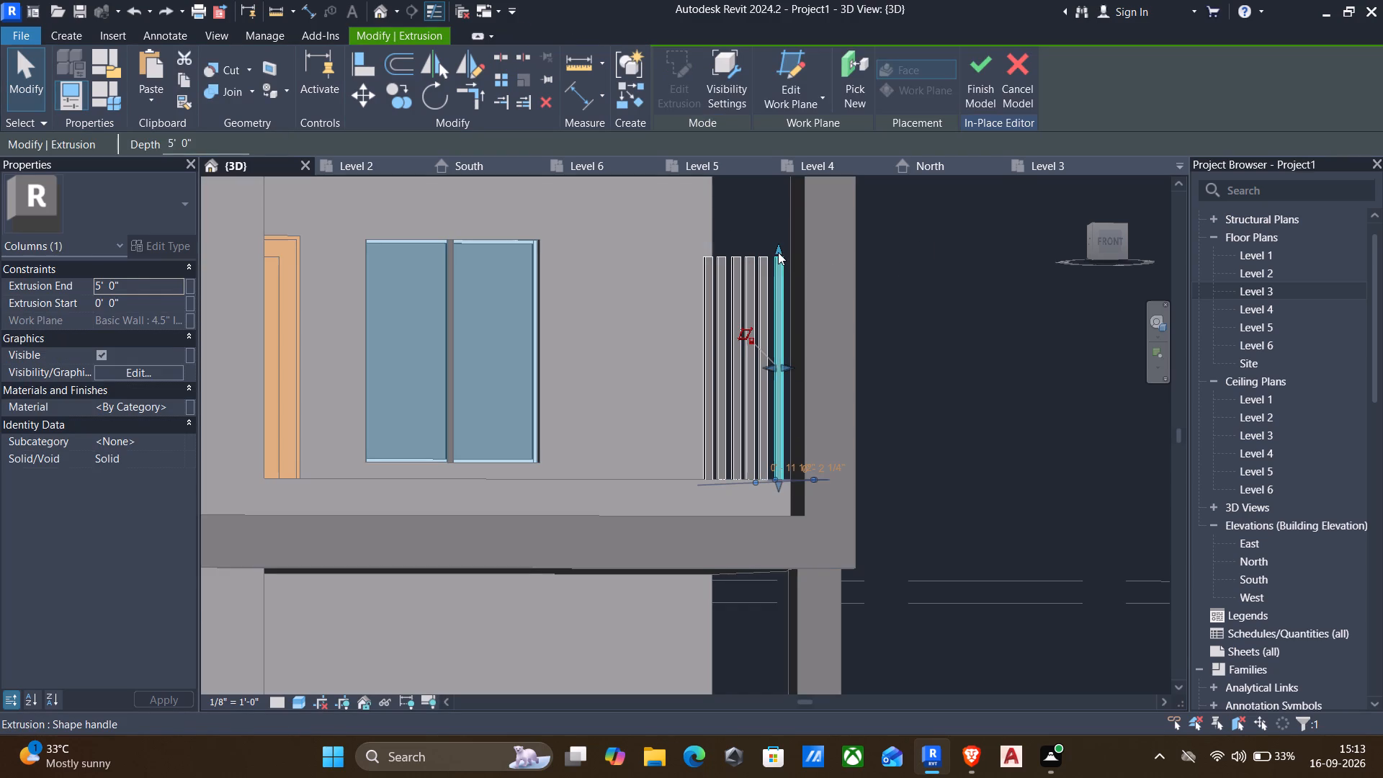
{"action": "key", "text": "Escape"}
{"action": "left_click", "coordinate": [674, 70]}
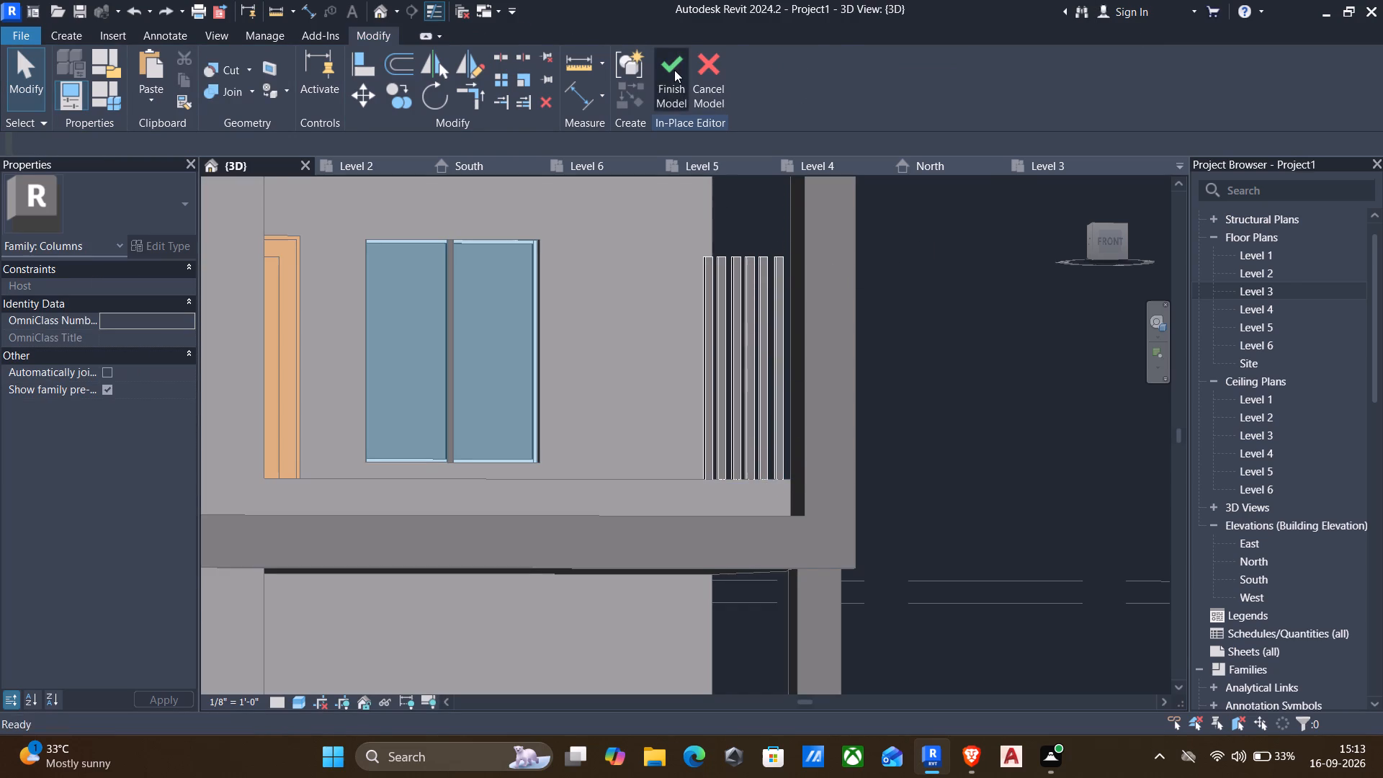
Reopen the in-place balcony columns for editing, inspect the fourth column's extrusion sketch in the Level 3 plan, and finish the sketch.
{"action": "left_click", "coordinate": [761, 313]}
{"action": "left_click", "coordinate": [769, 82]}
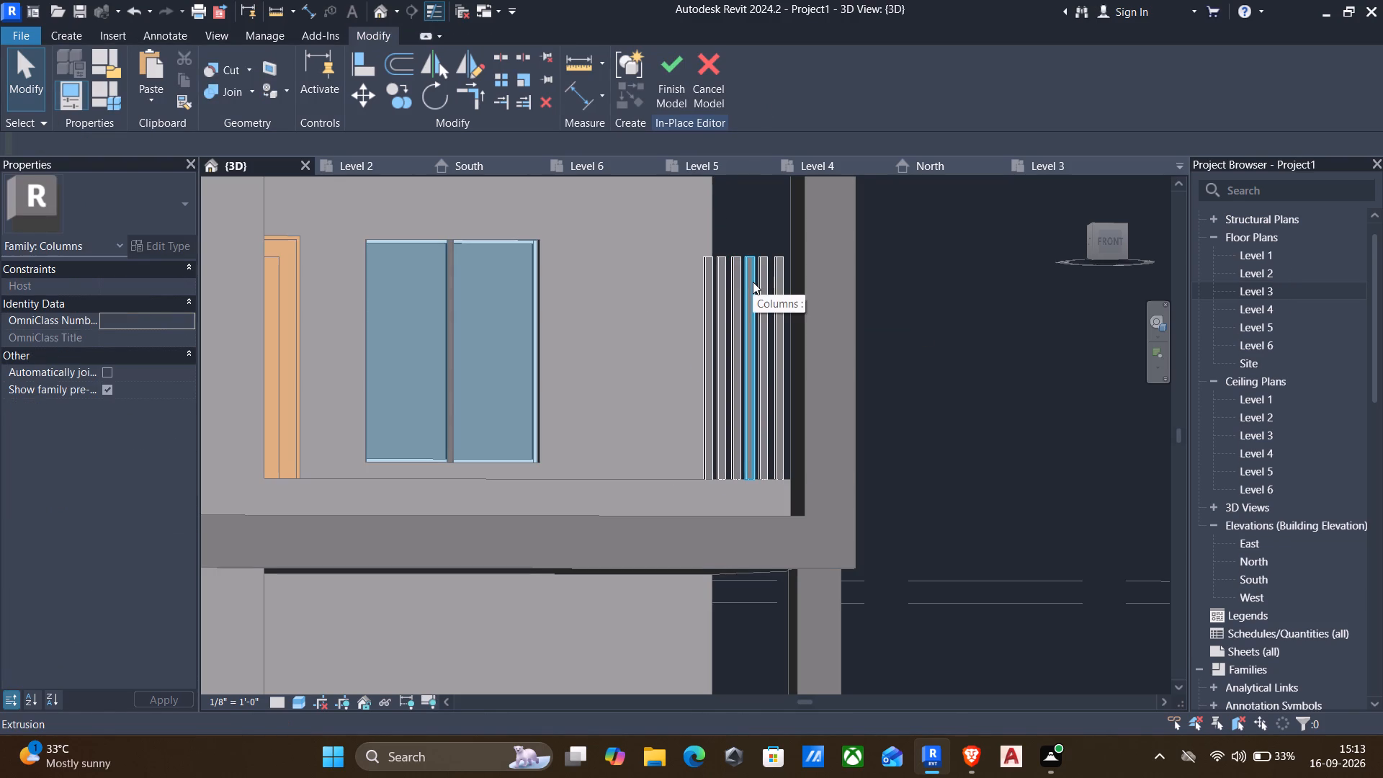
{"action": "left_click", "coordinate": [753, 282]}
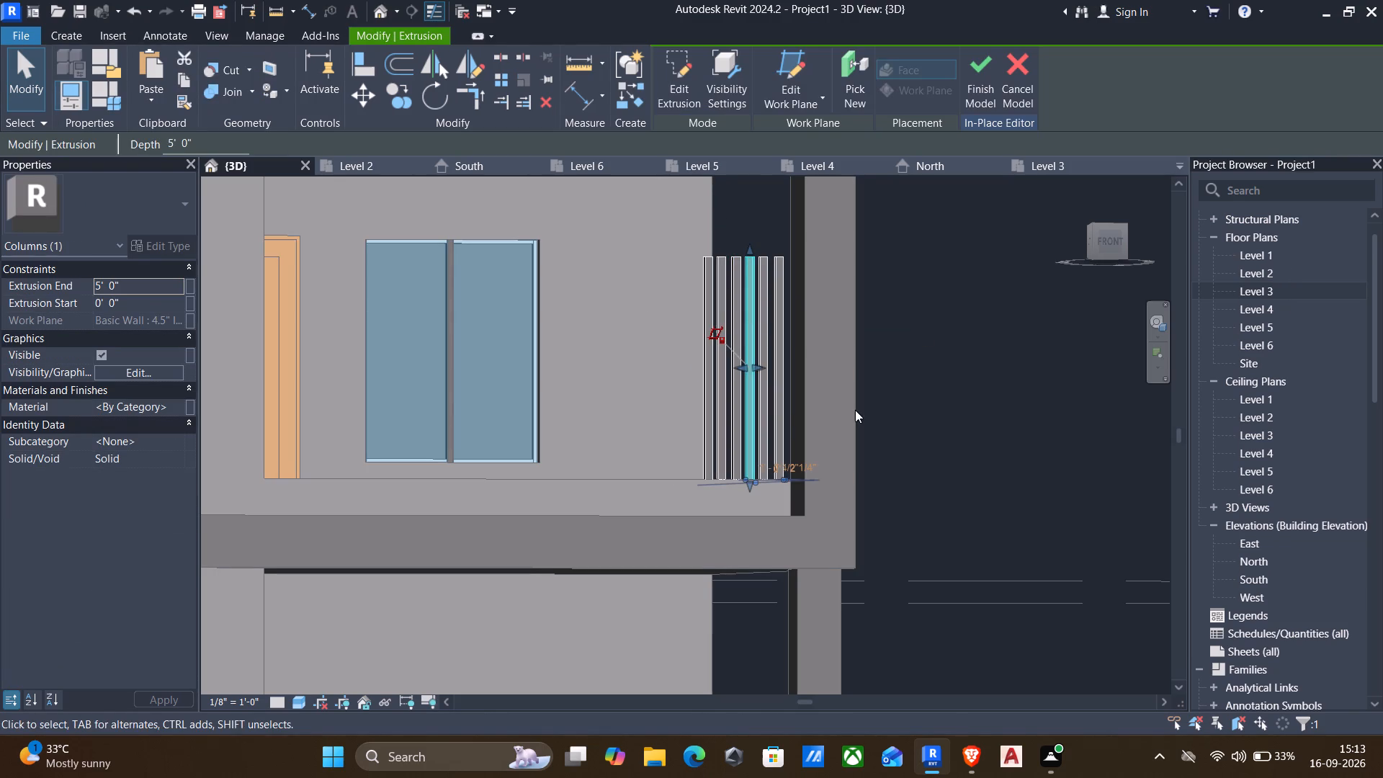
{"action": "left_click", "coordinate": [662, 79]}
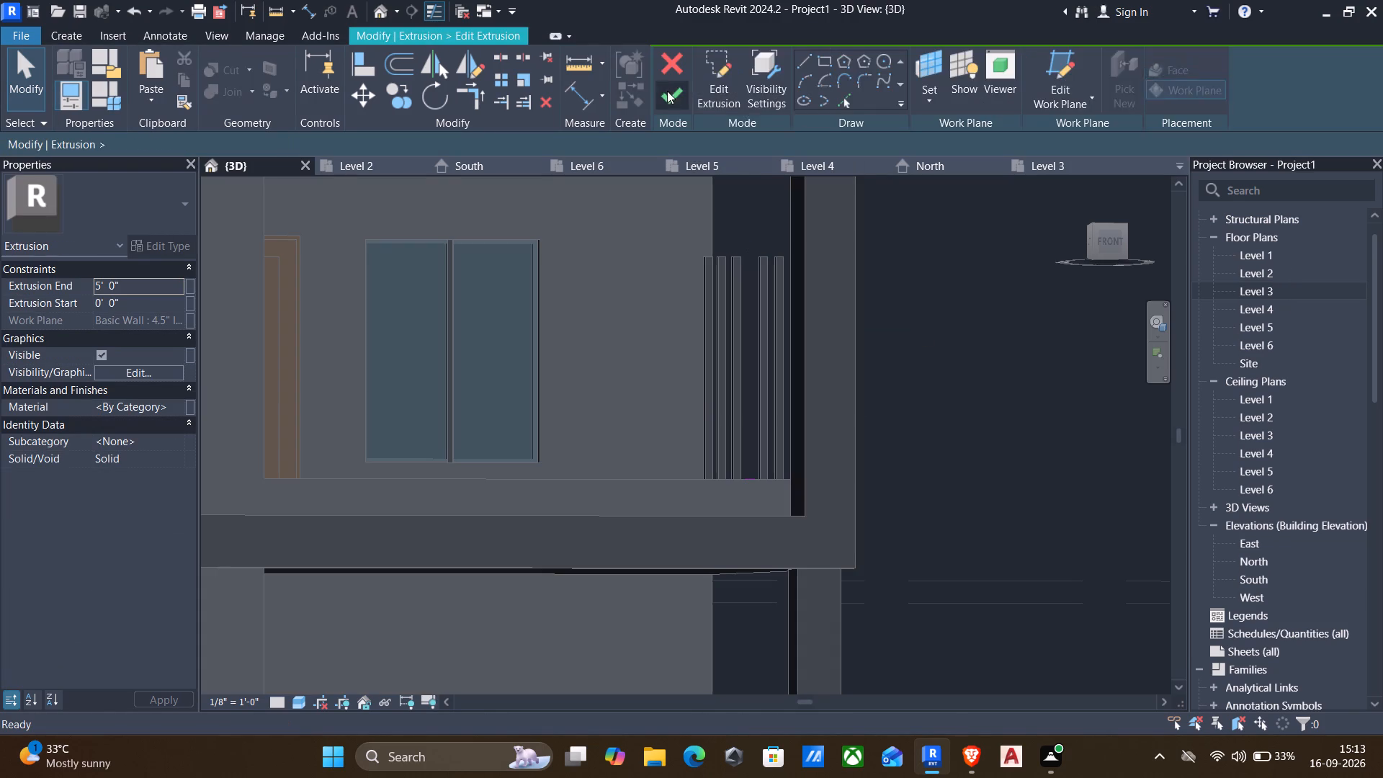
{"action": "double_click", "coordinate": [1250, 294]}
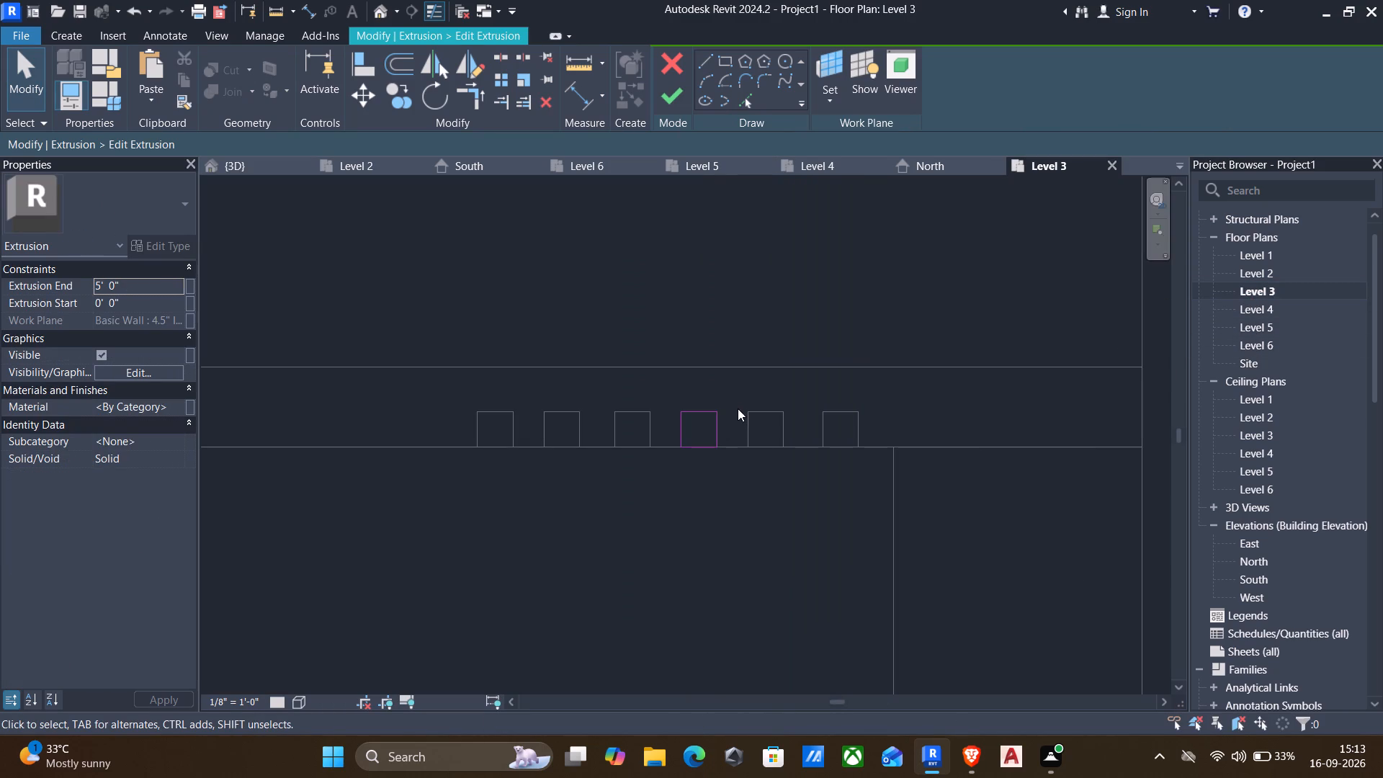
{"action": "left_click", "coordinate": [823, 424]}
{"action": "key", "text": "Escape"}
{"action": "left_click", "coordinate": [715, 428]}
{"action": "key", "text": "Escape"}
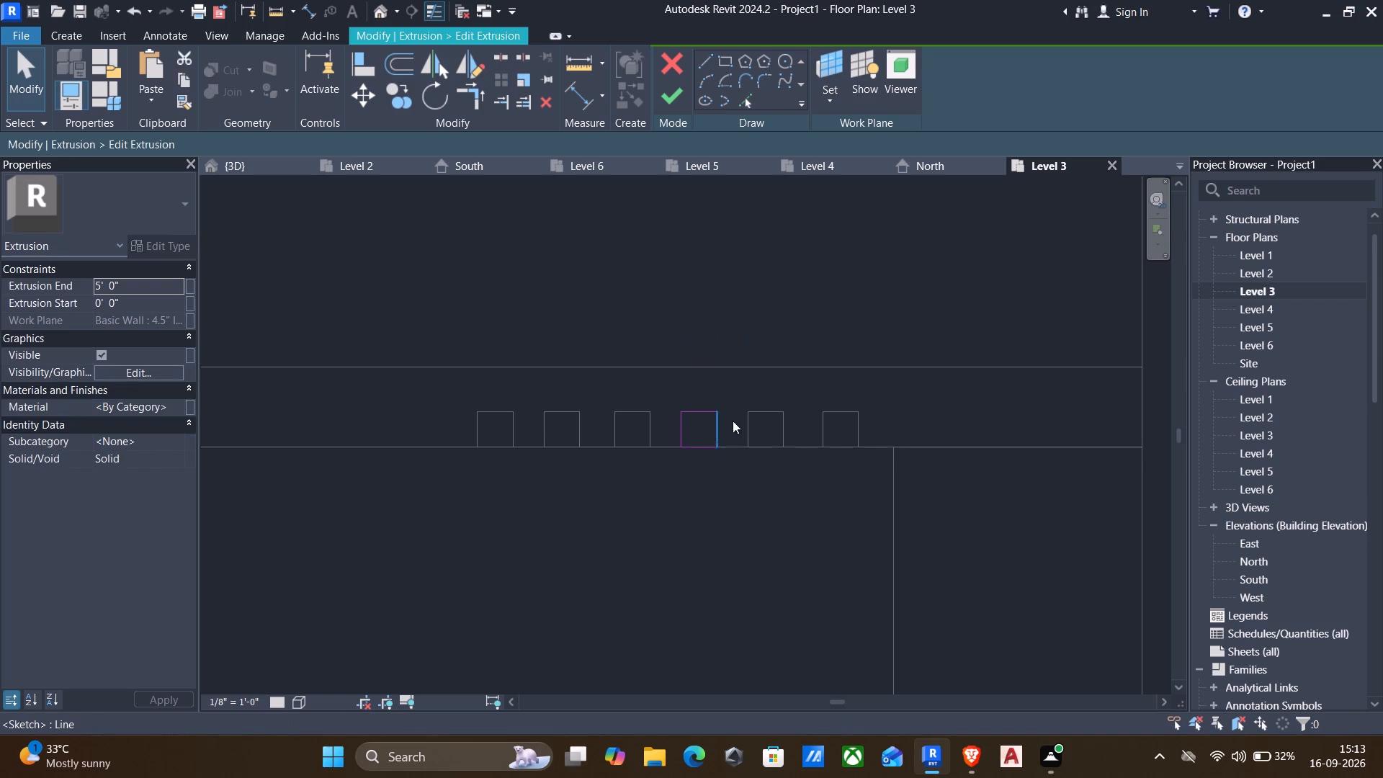
{"action": "left_click", "coordinate": [831, 426]}
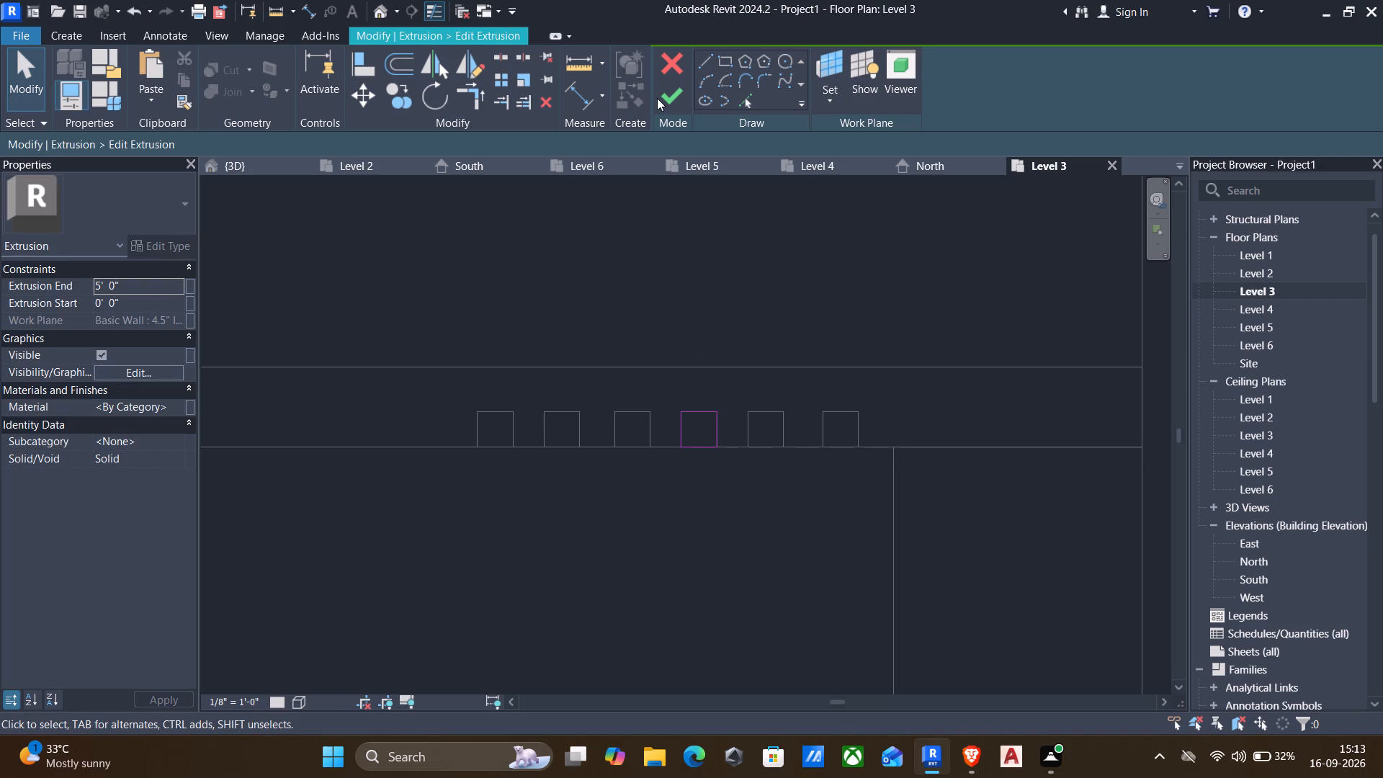
{"action": "left_click", "coordinate": [660, 100]}
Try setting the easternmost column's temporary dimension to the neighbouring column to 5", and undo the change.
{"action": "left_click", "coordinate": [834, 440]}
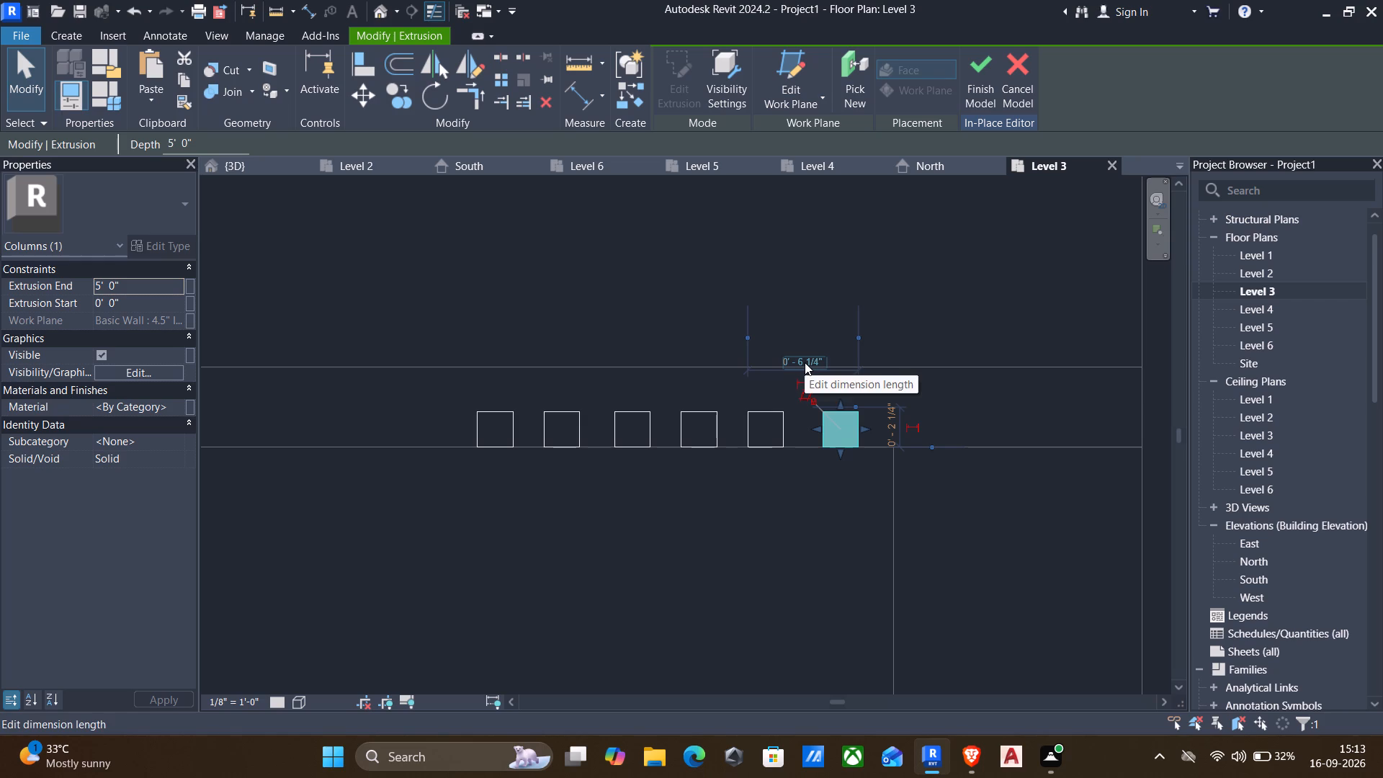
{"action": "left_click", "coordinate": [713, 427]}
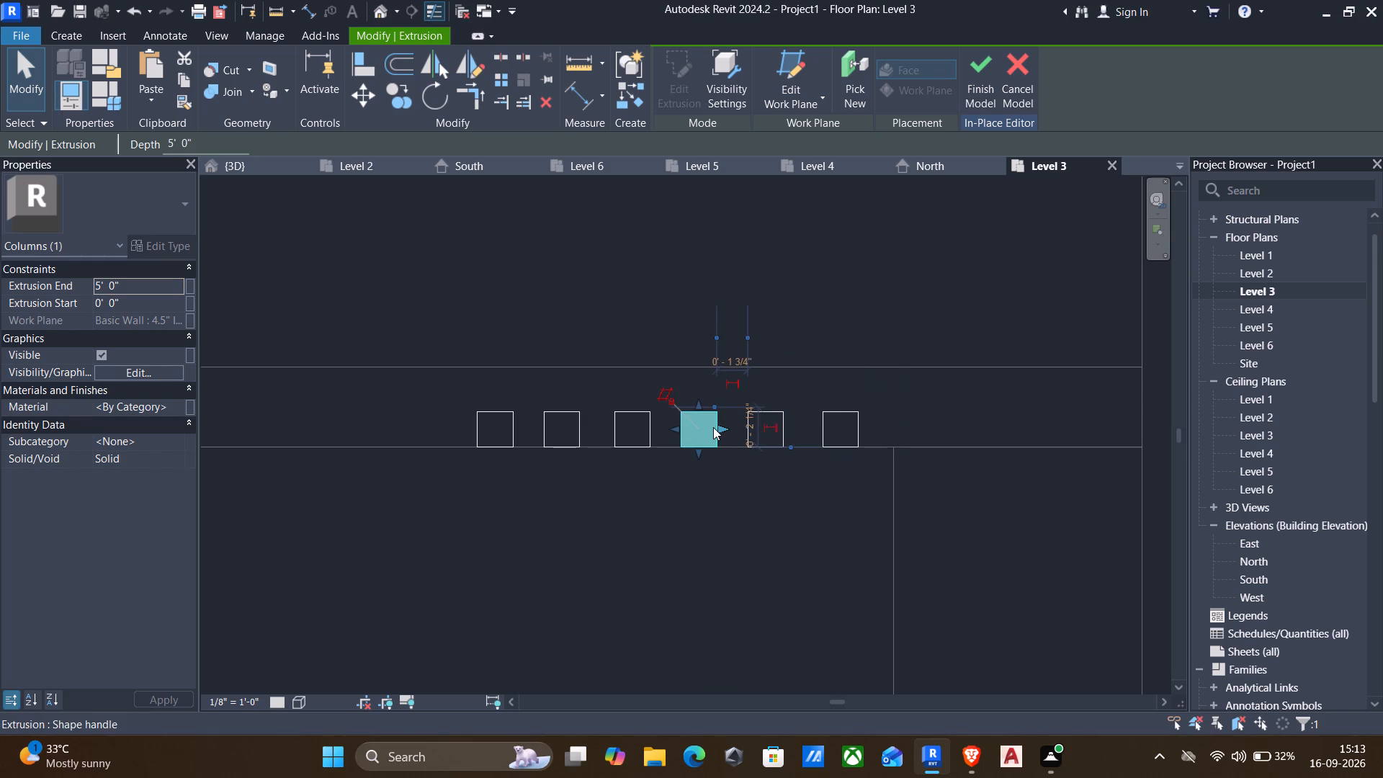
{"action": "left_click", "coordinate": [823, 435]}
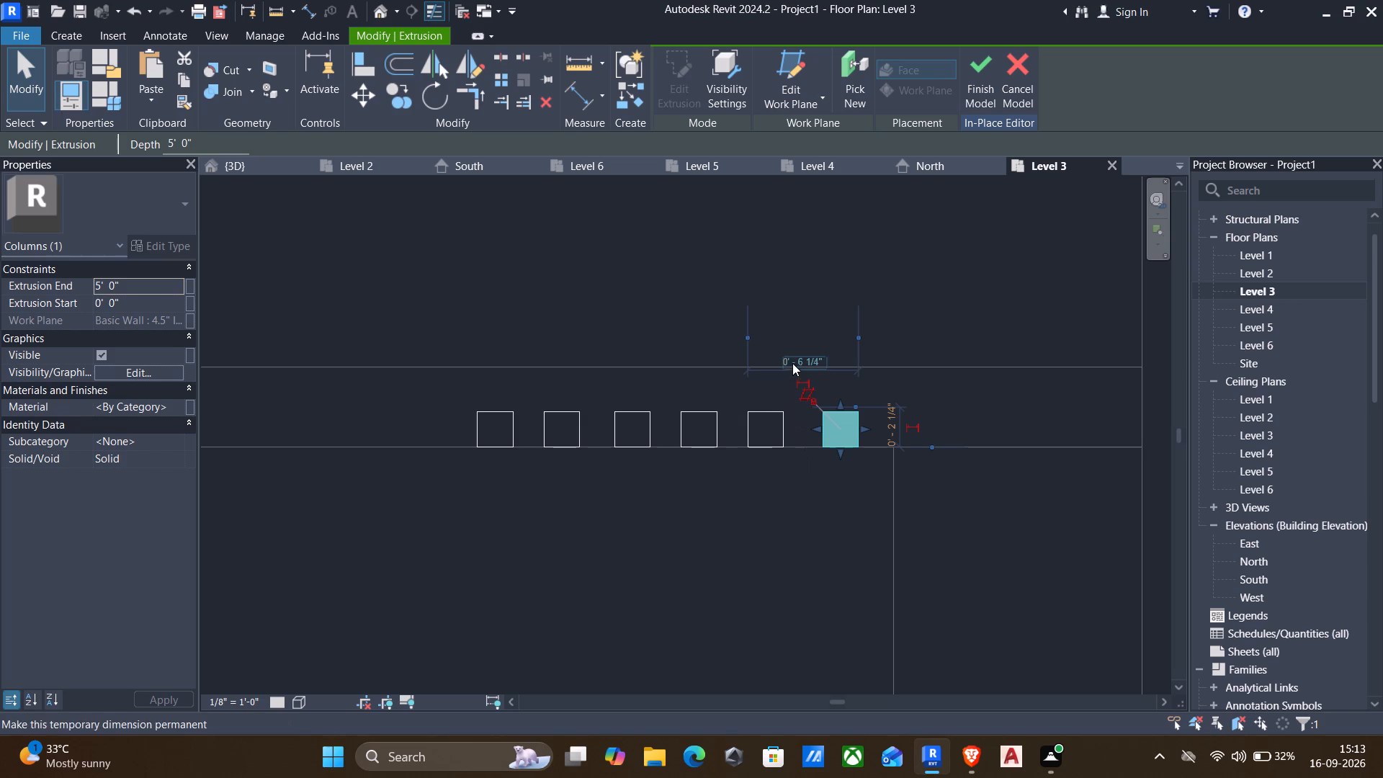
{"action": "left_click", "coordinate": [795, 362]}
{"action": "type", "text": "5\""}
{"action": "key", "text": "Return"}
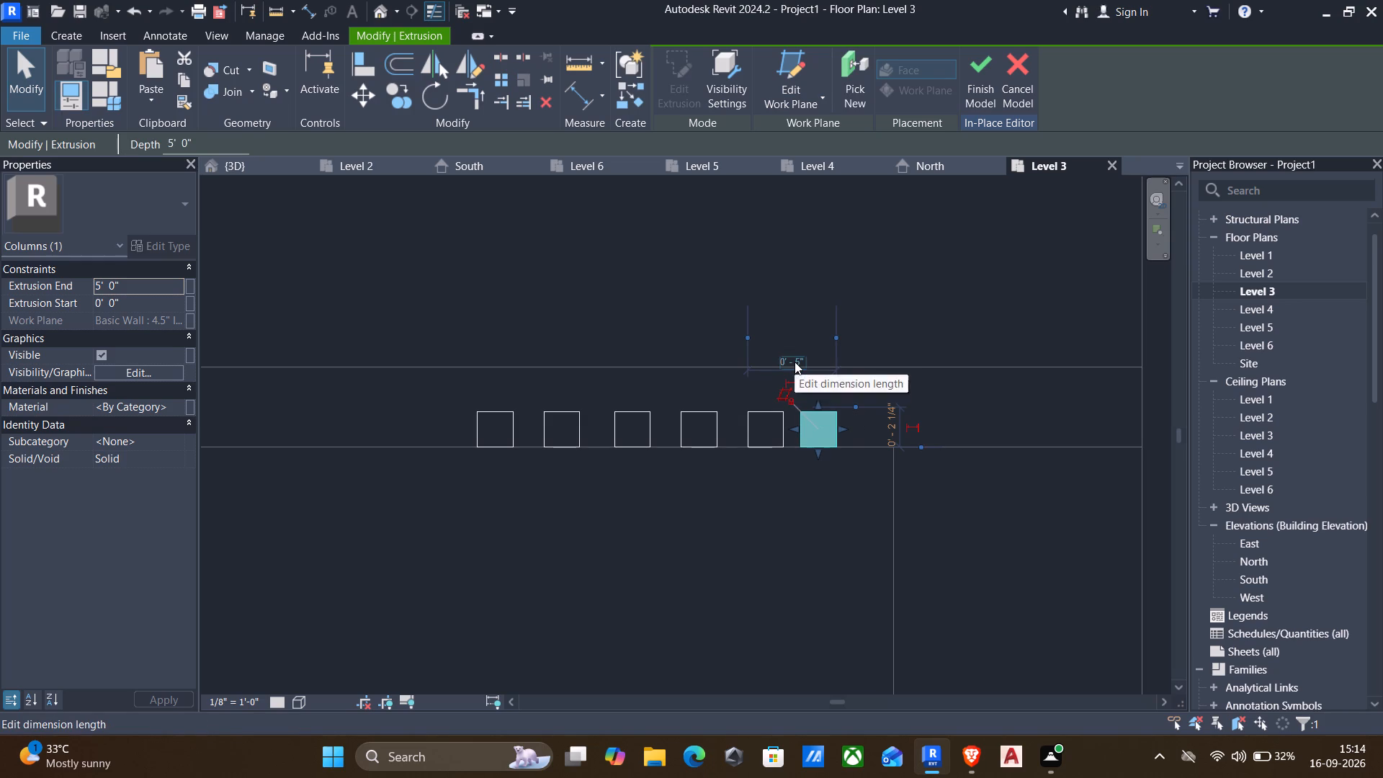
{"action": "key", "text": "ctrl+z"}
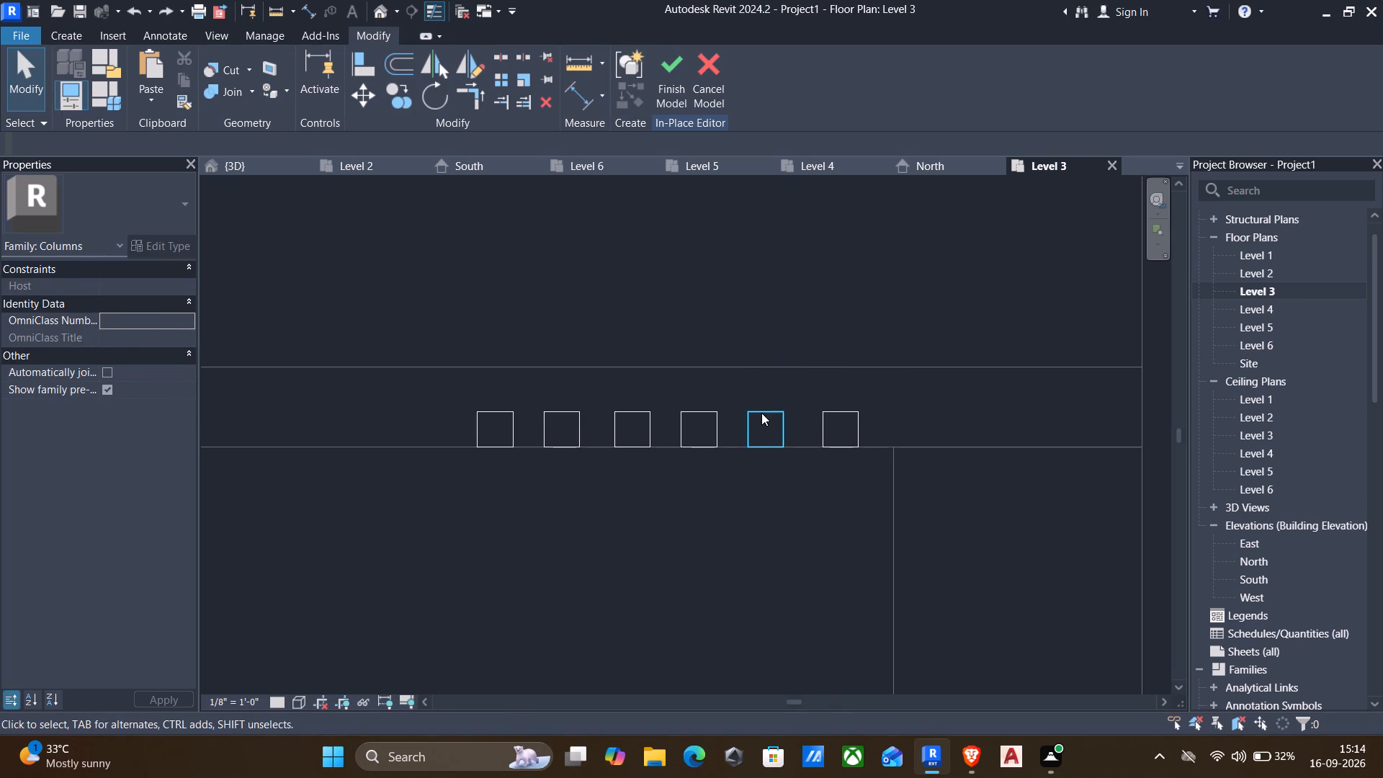
Measure the clear gap between the fourth and fifth columns from the west in Level 3.
{"action": "left_click", "coordinate": [761, 413]}
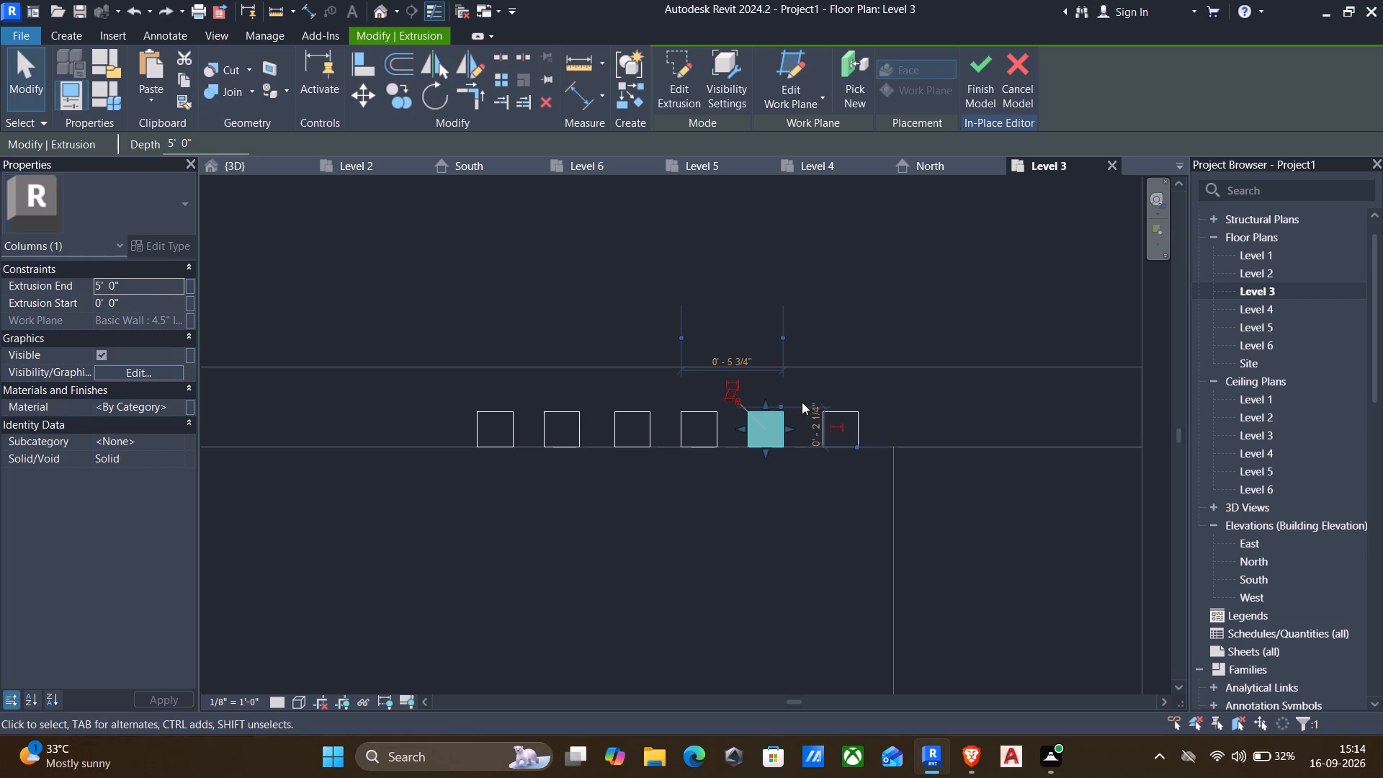
{"action": "key", "text": "Escape"}
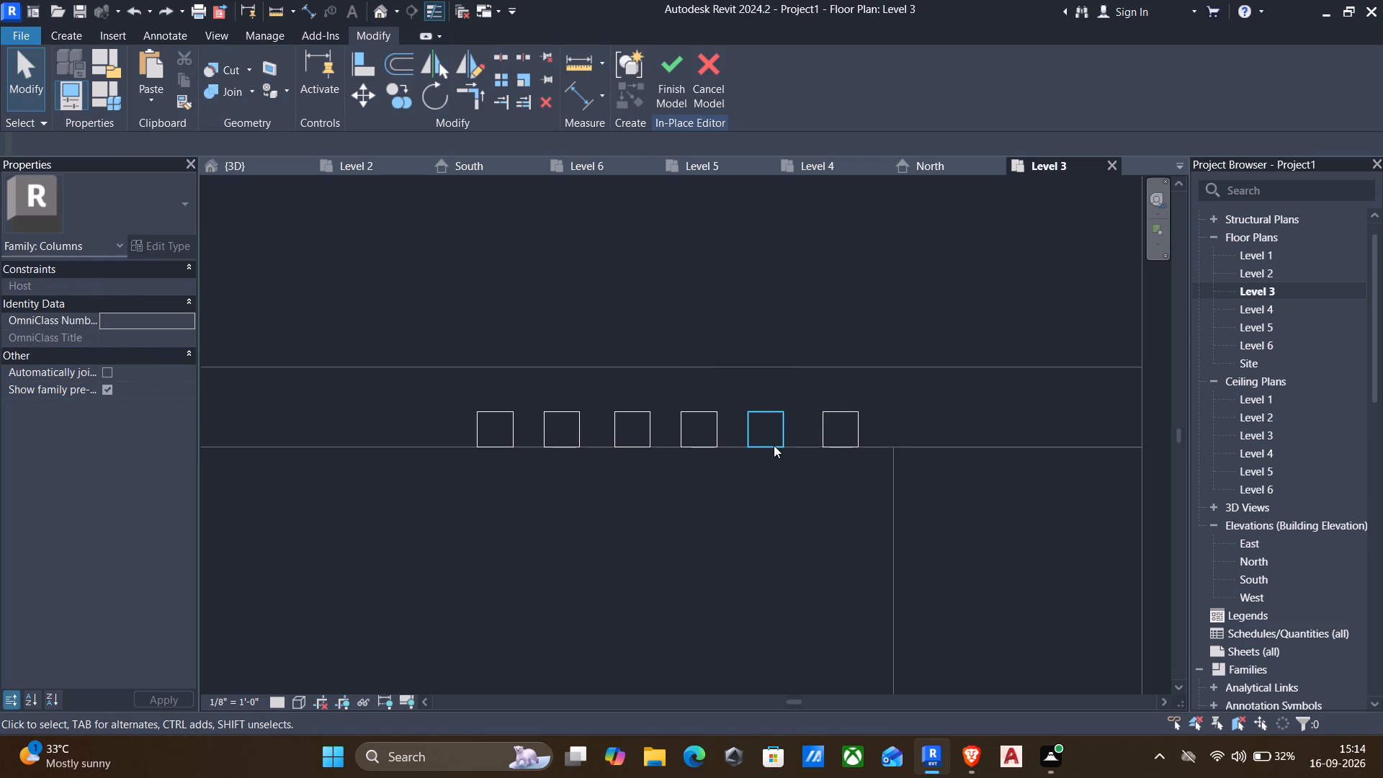
{"action": "type", "text": "dd"}
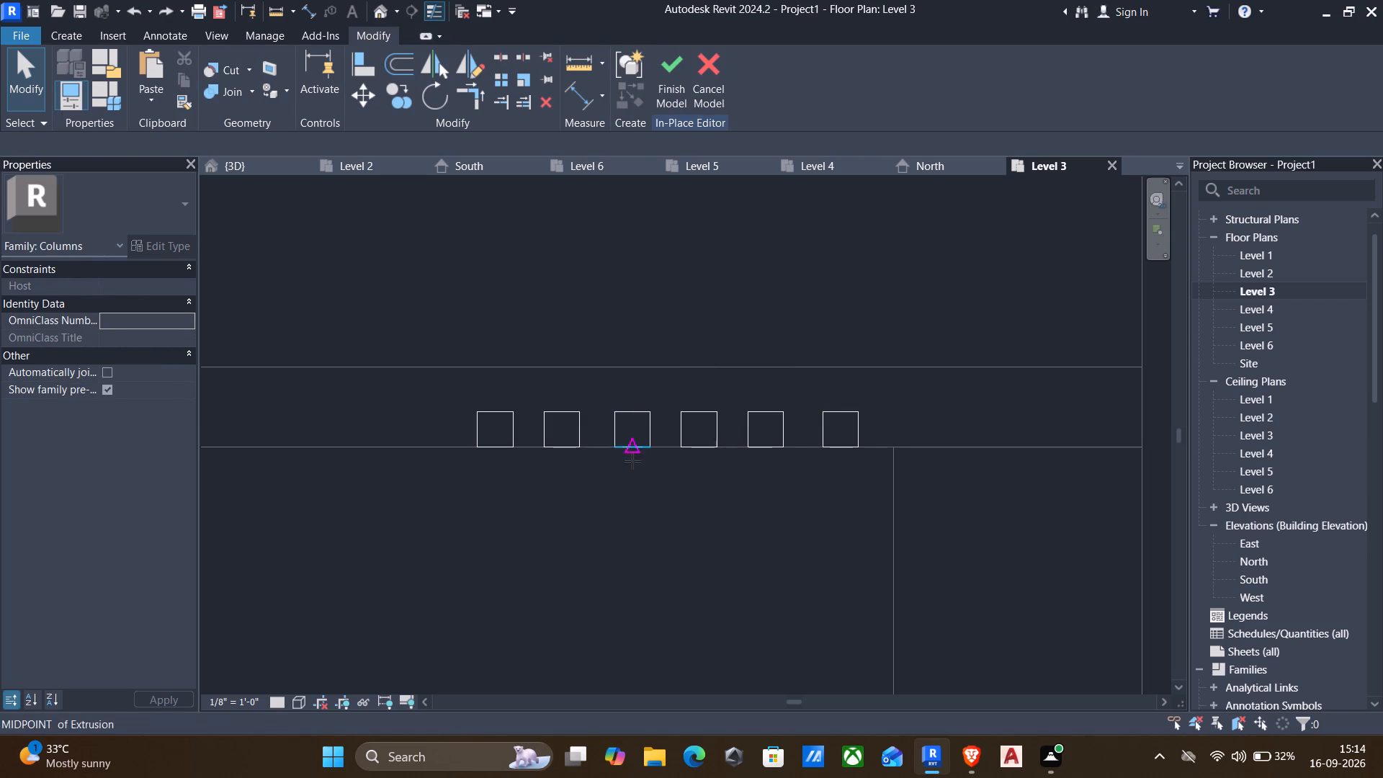
{"action": "scroll", "coordinate": [725, 462], "scroll_direction": "up", "scroll_amount": 2}
{"action": "left_click", "coordinate": [711, 444]}
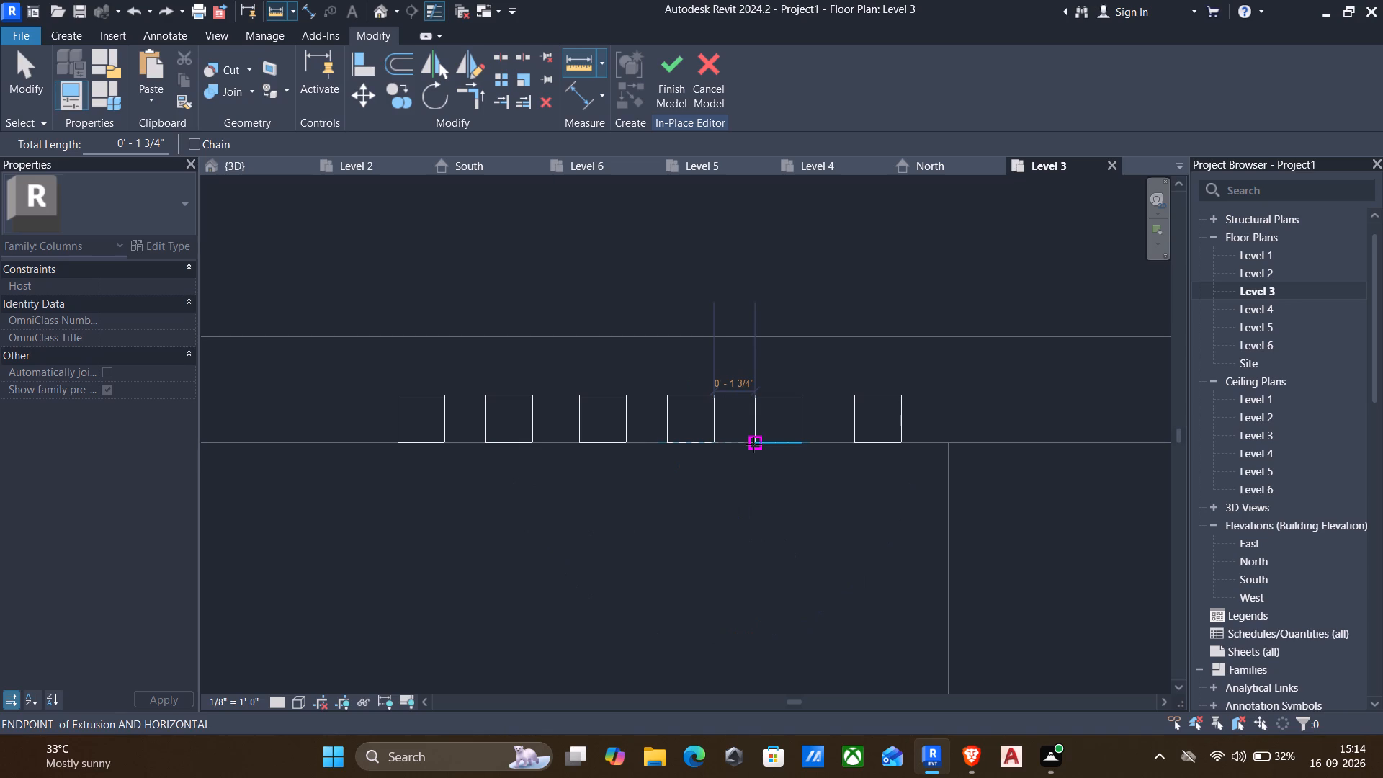
{"action": "key", "text": "Escape"}
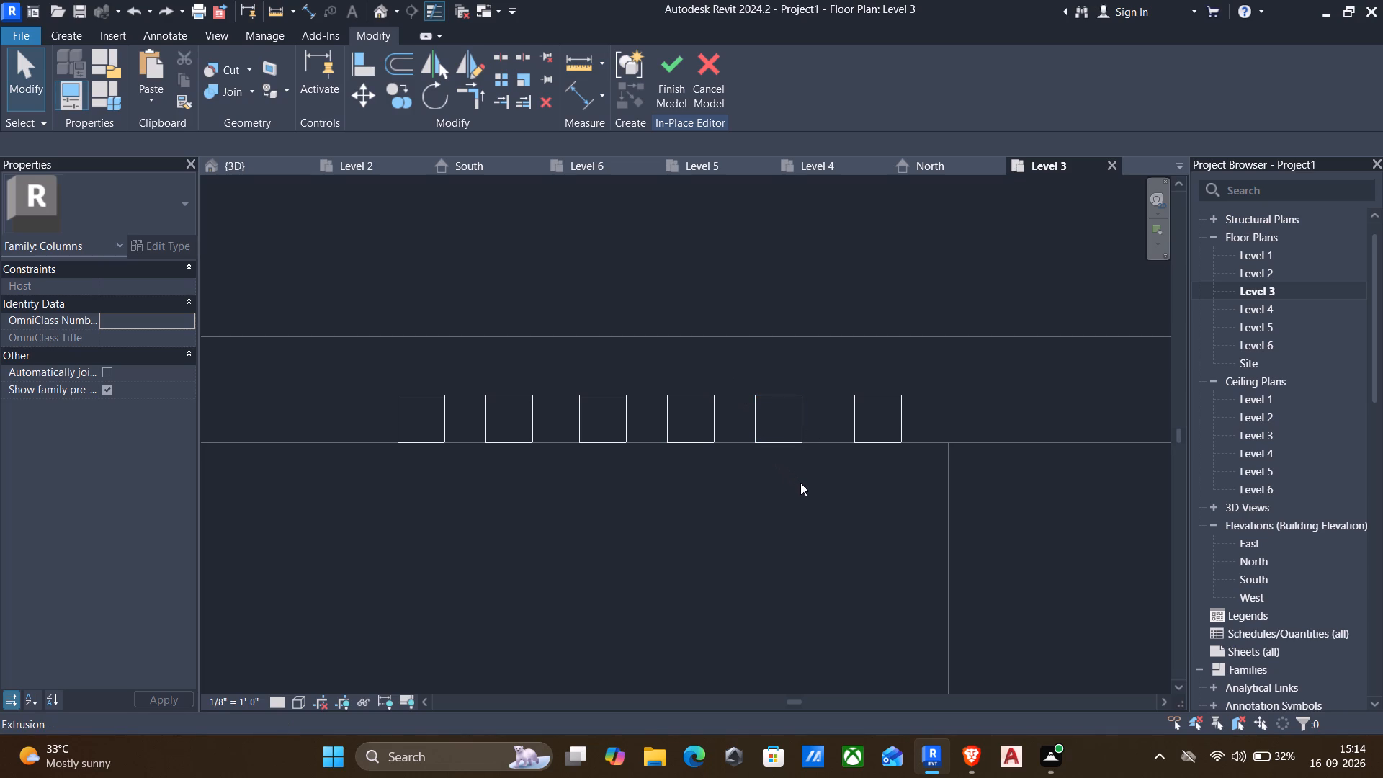
Delete the five copied column extrusions, keeping only the easternmost column by the balcony corner.
{"action": "left_click", "coordinate": [793, 430]}
{"action": "left_click", "coordinate": [797, 423]}
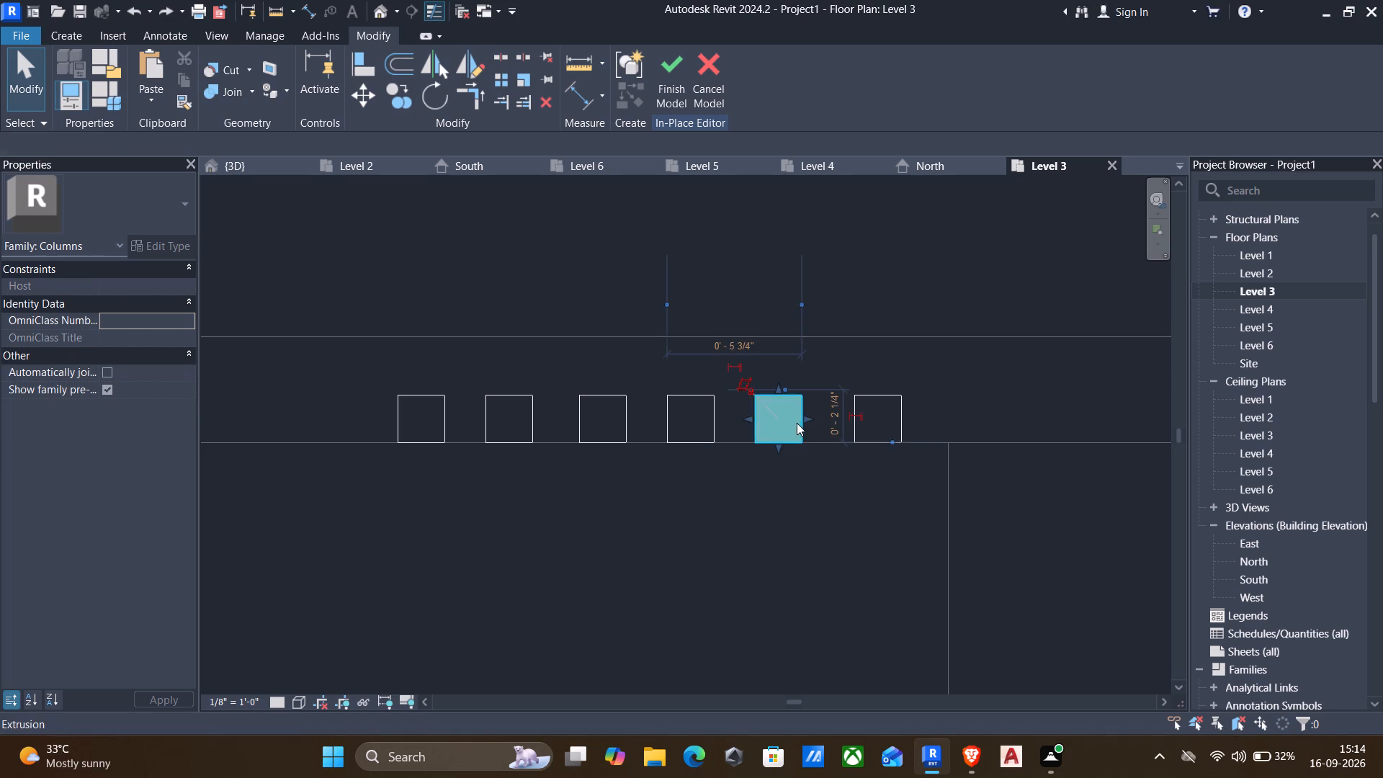
{"action": "key", "text": "Delete"}
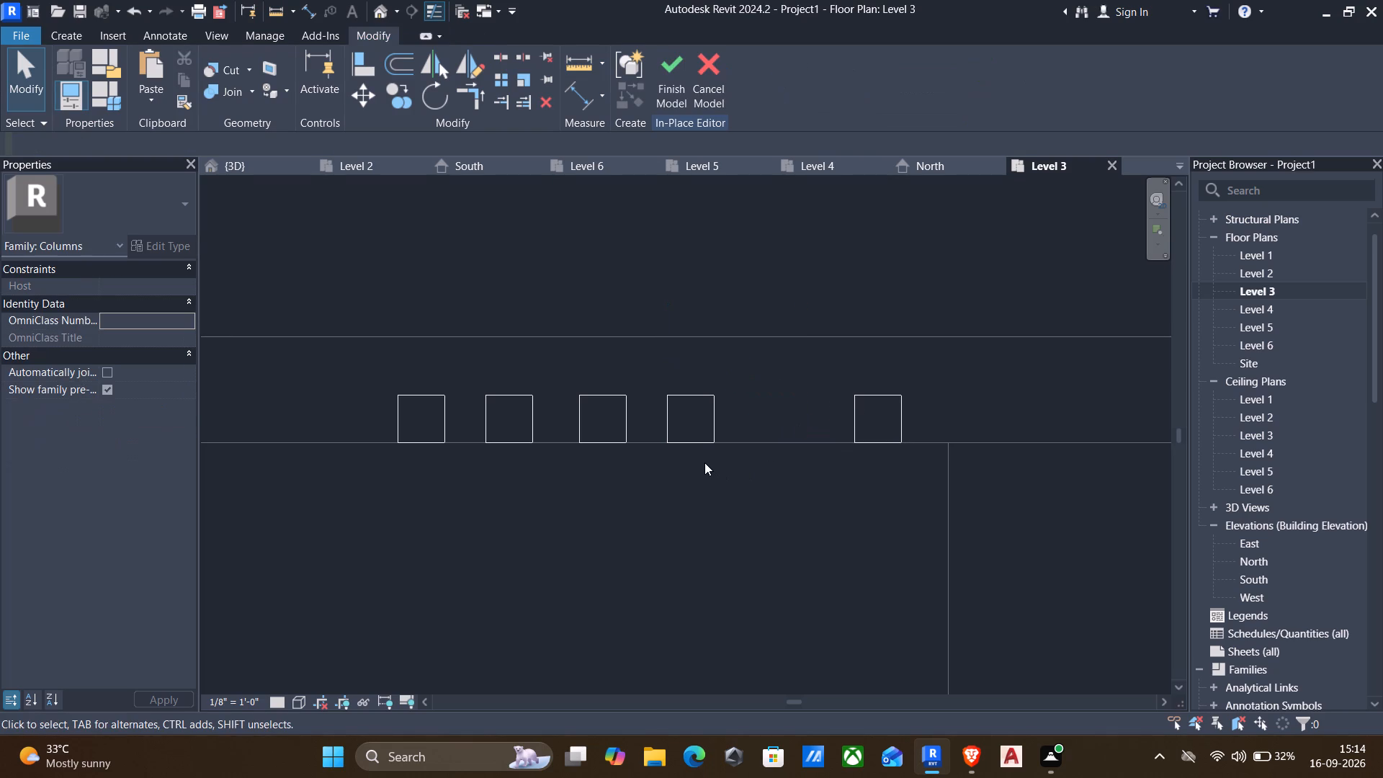
{"action": "left_click_drag", "start_coordinate": [366, 362], "coordinate": [723, 514]}
{"action": "key", "text": "Delete"}
Copy the remaining column extrusion 1.2" west along the balcony wall in Level 3.
{"action": "left_click_drag", "start_coordinate": [836, 367], "coordinate": [979, 507]}
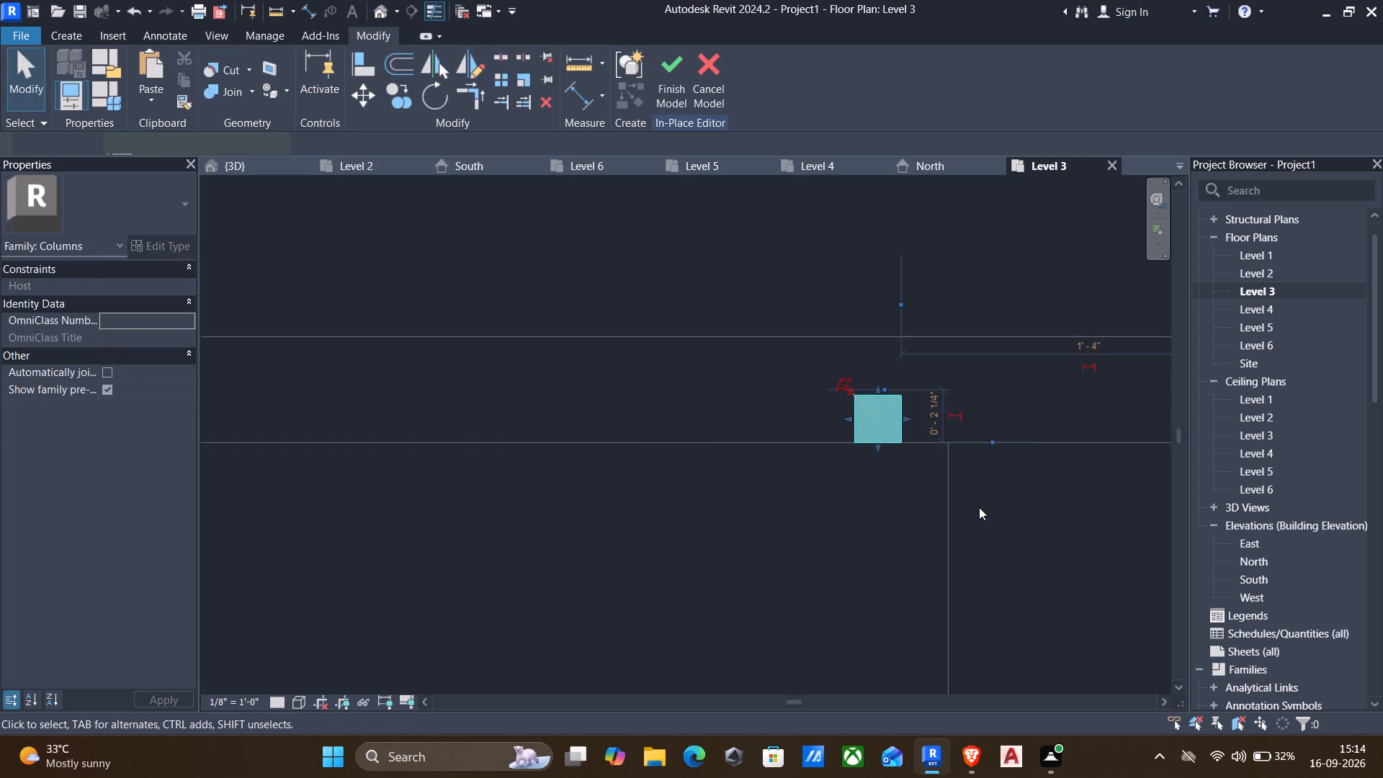
{"action": "type", "text": "co"}
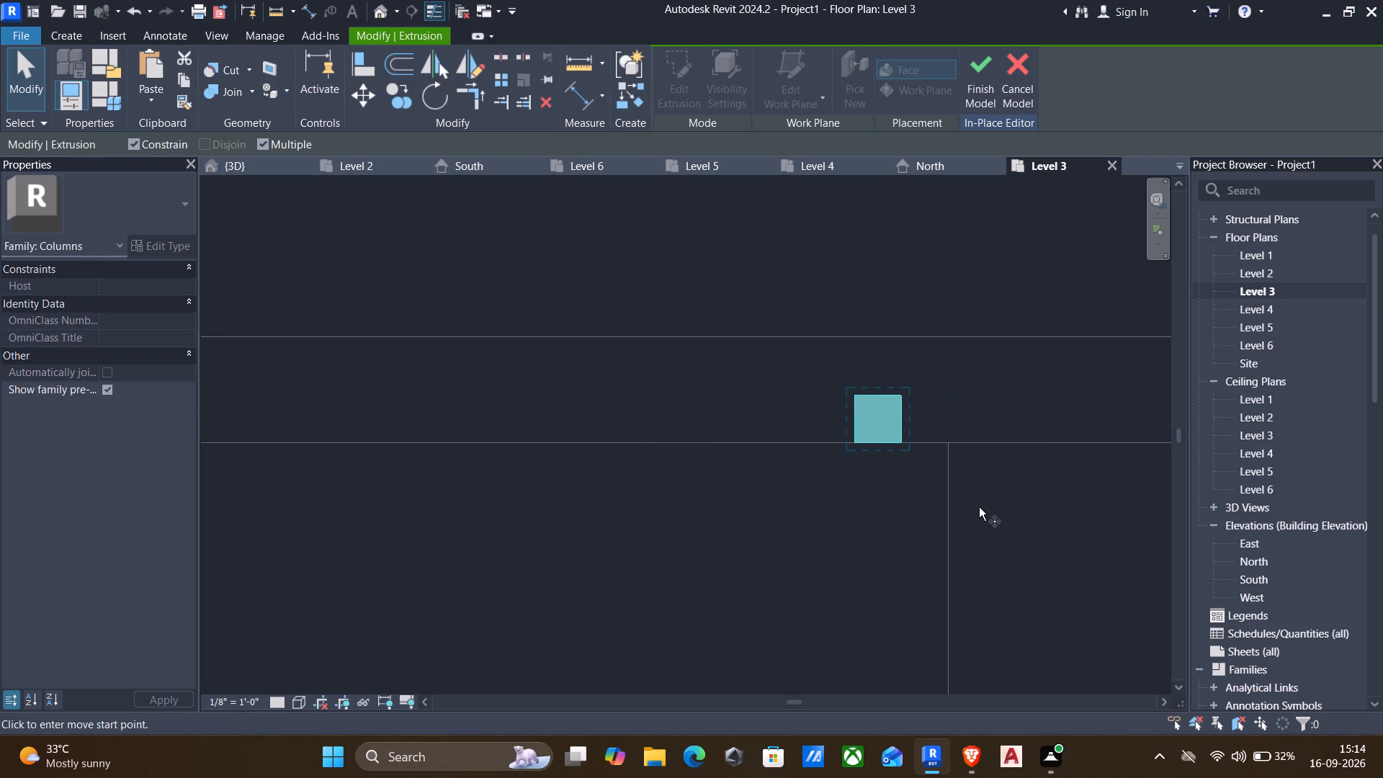
{"action": "left_click", "coordinate": [900, 438]}
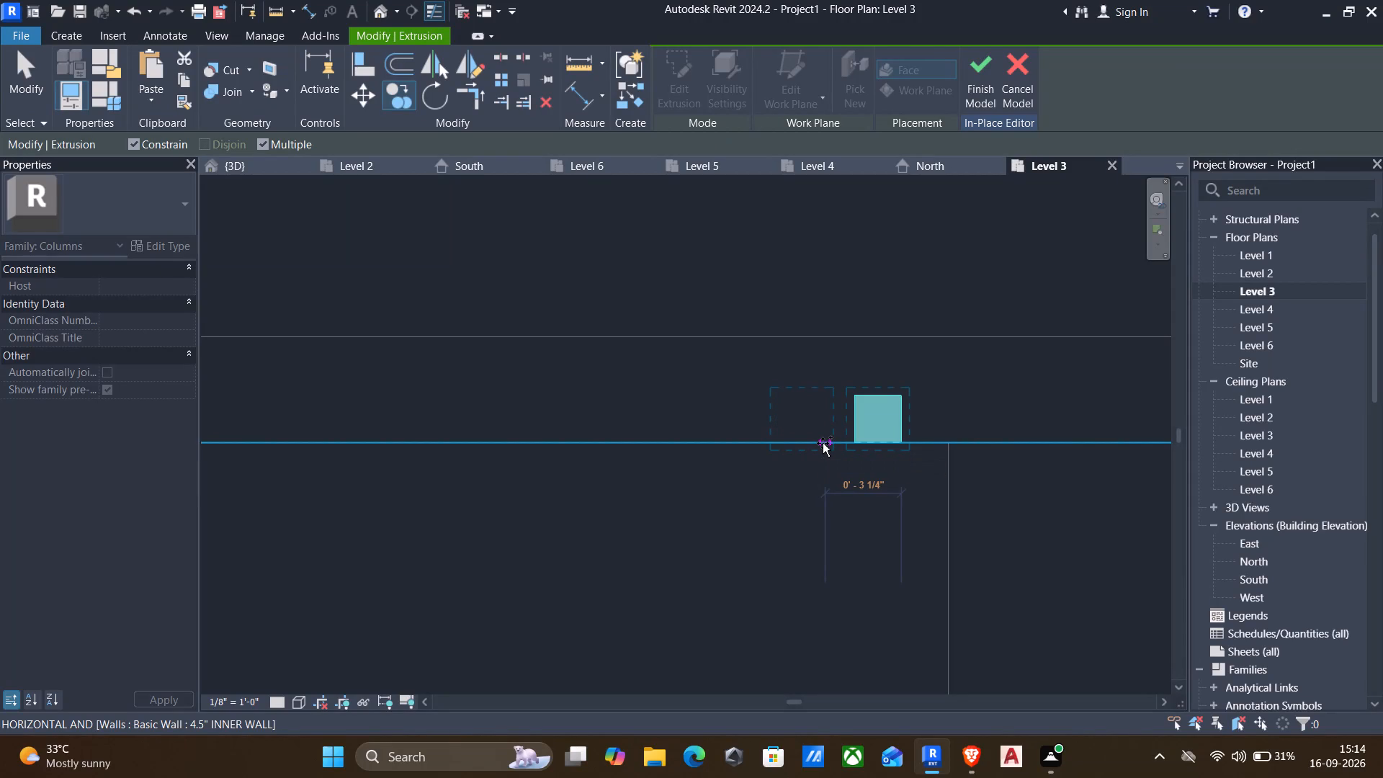
{"action": "type", "text": "1.2"}
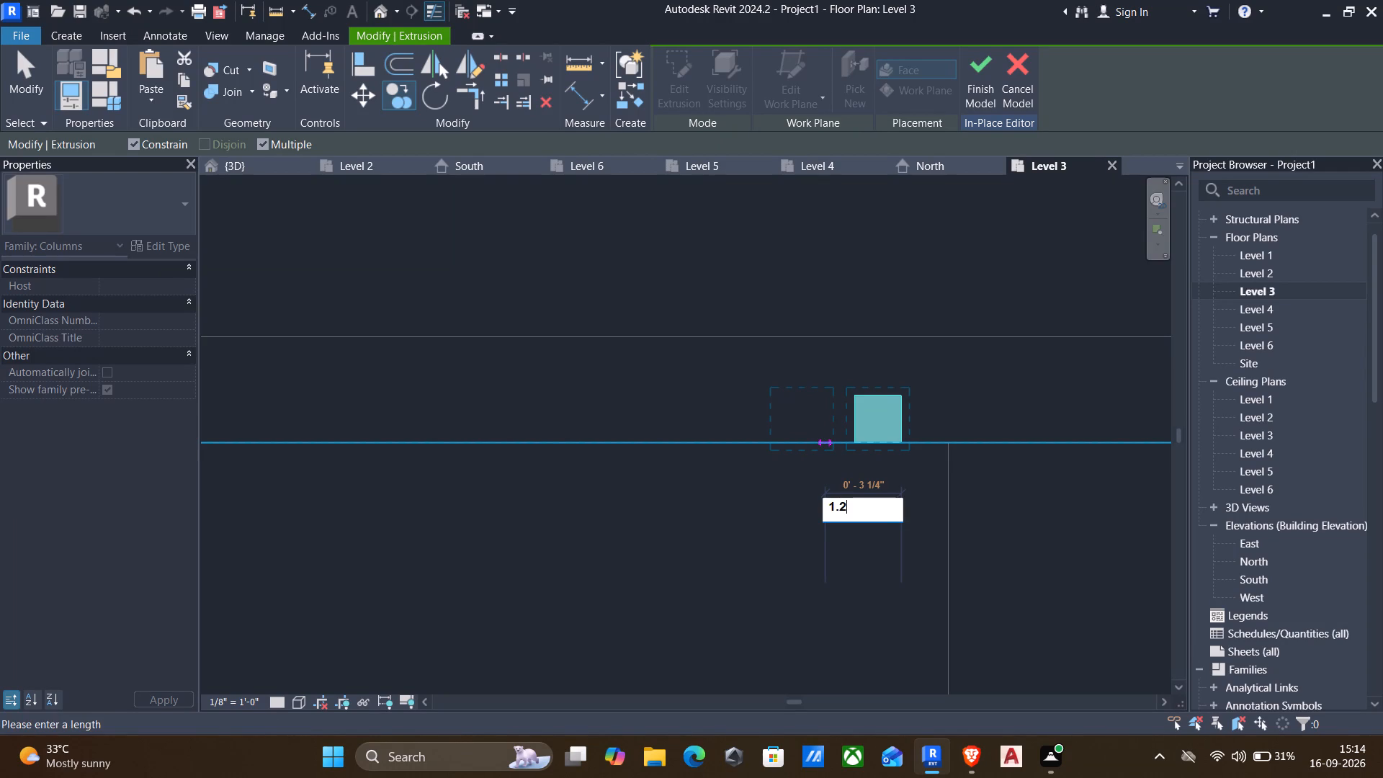
{"action": "key", "text": "shift+quotedbl"}
{"action": "key", "text": "Return"}
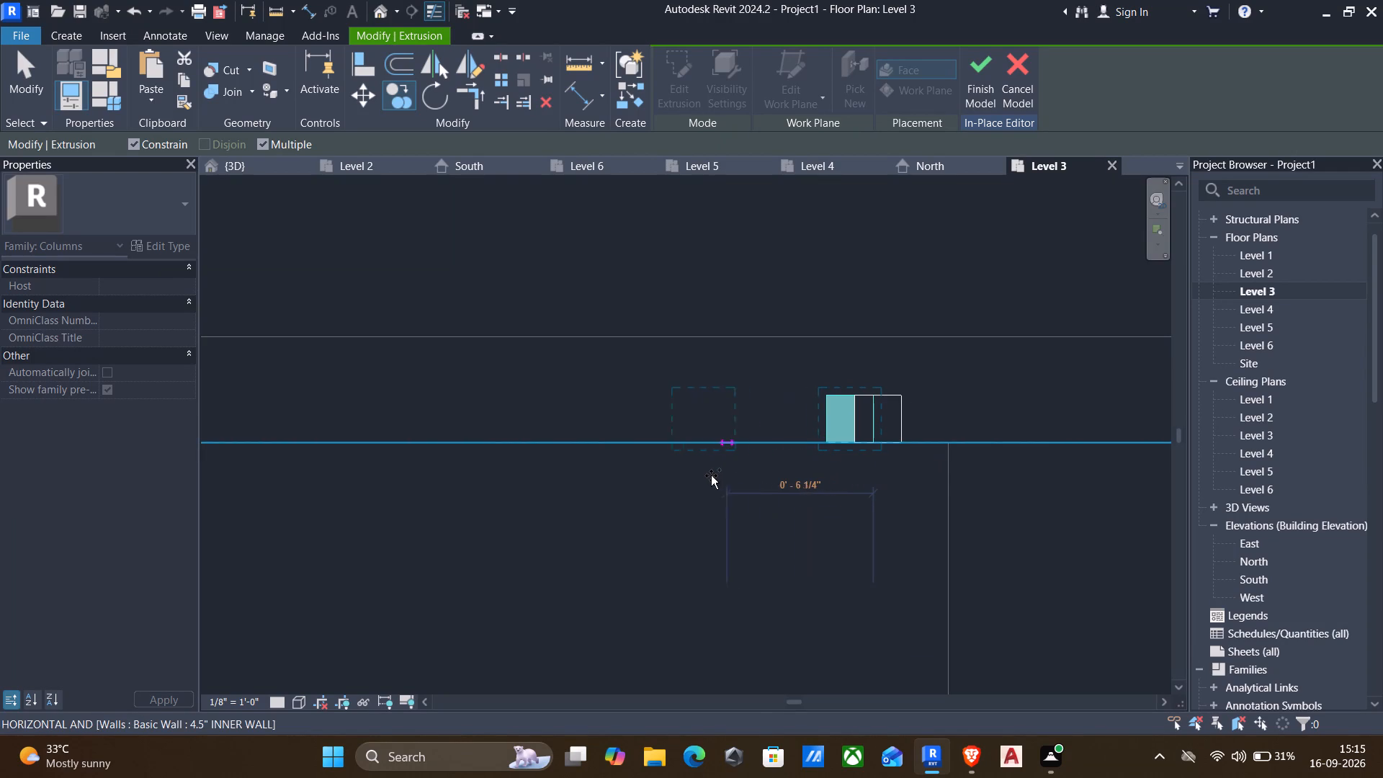
{"action": "key", "text": "Escape"}
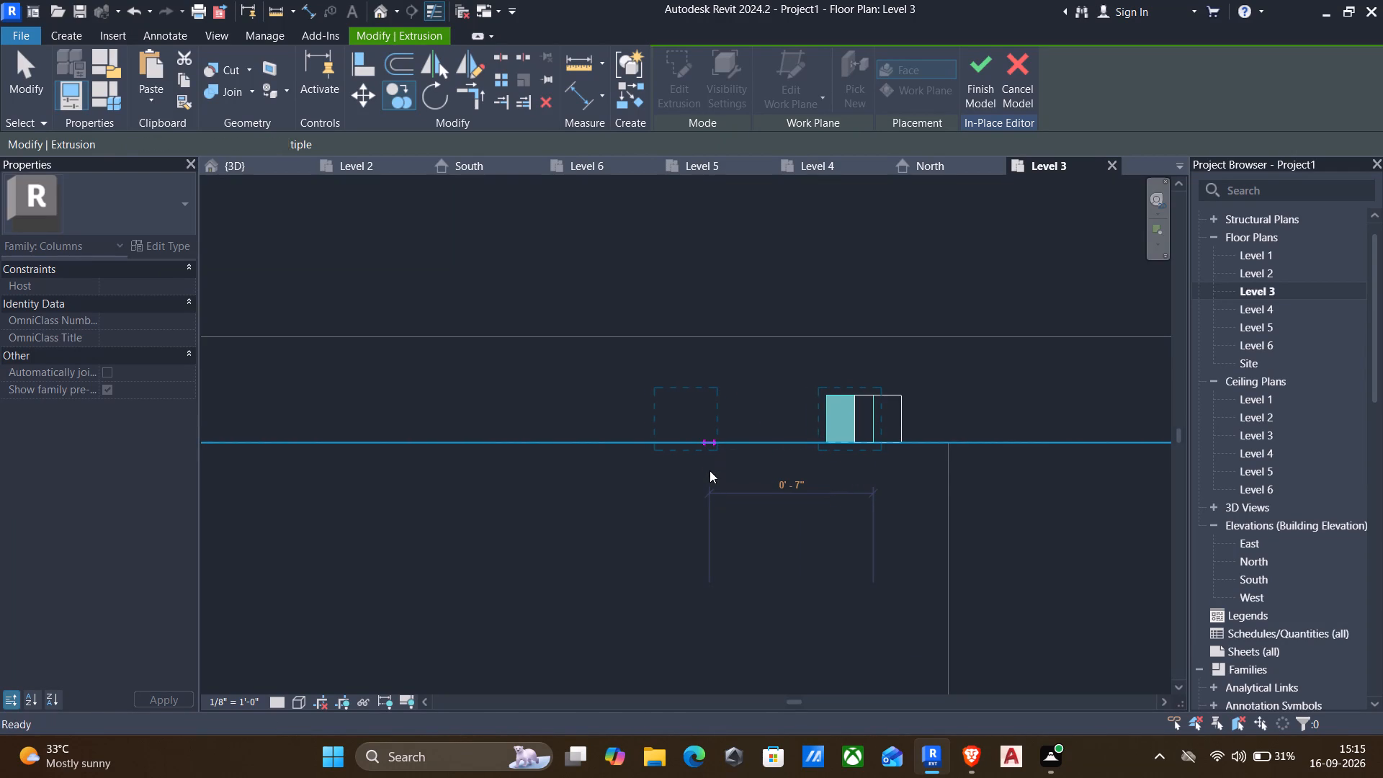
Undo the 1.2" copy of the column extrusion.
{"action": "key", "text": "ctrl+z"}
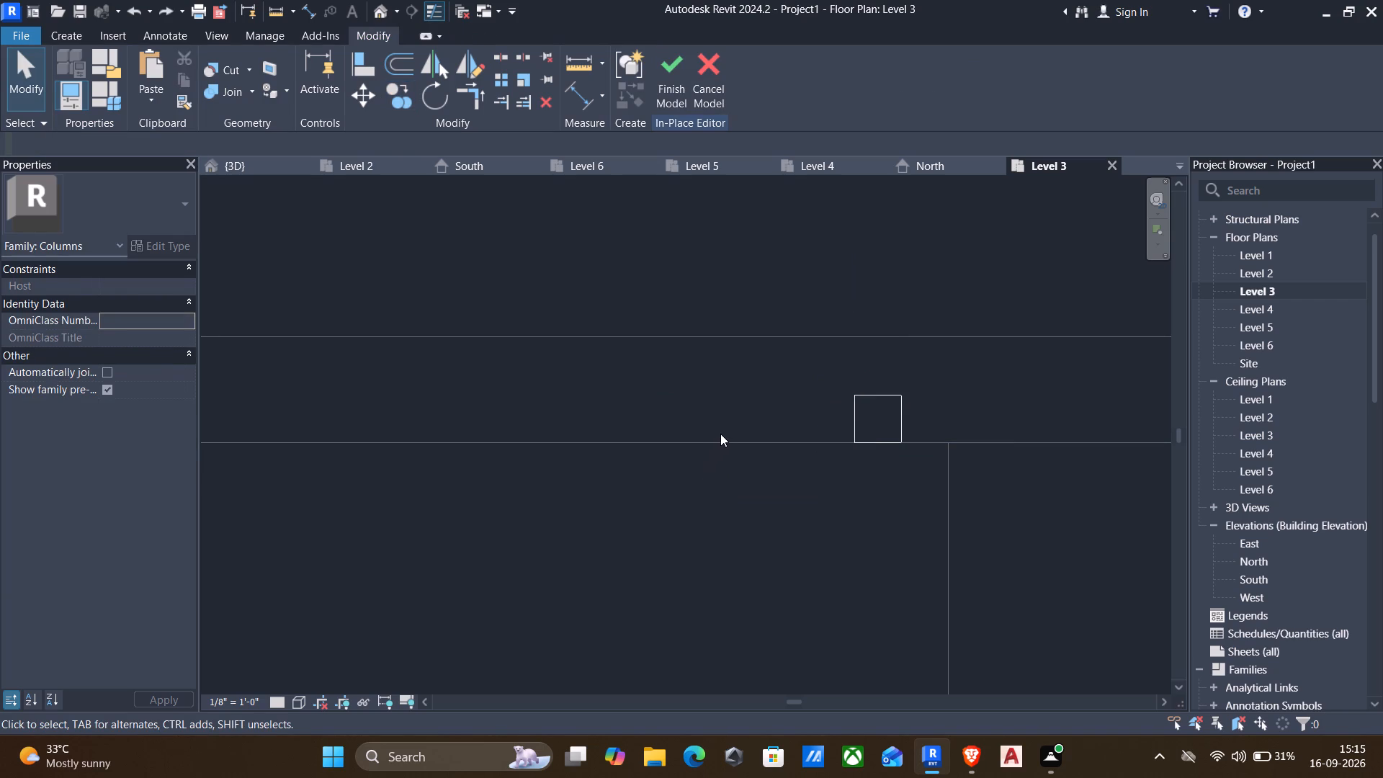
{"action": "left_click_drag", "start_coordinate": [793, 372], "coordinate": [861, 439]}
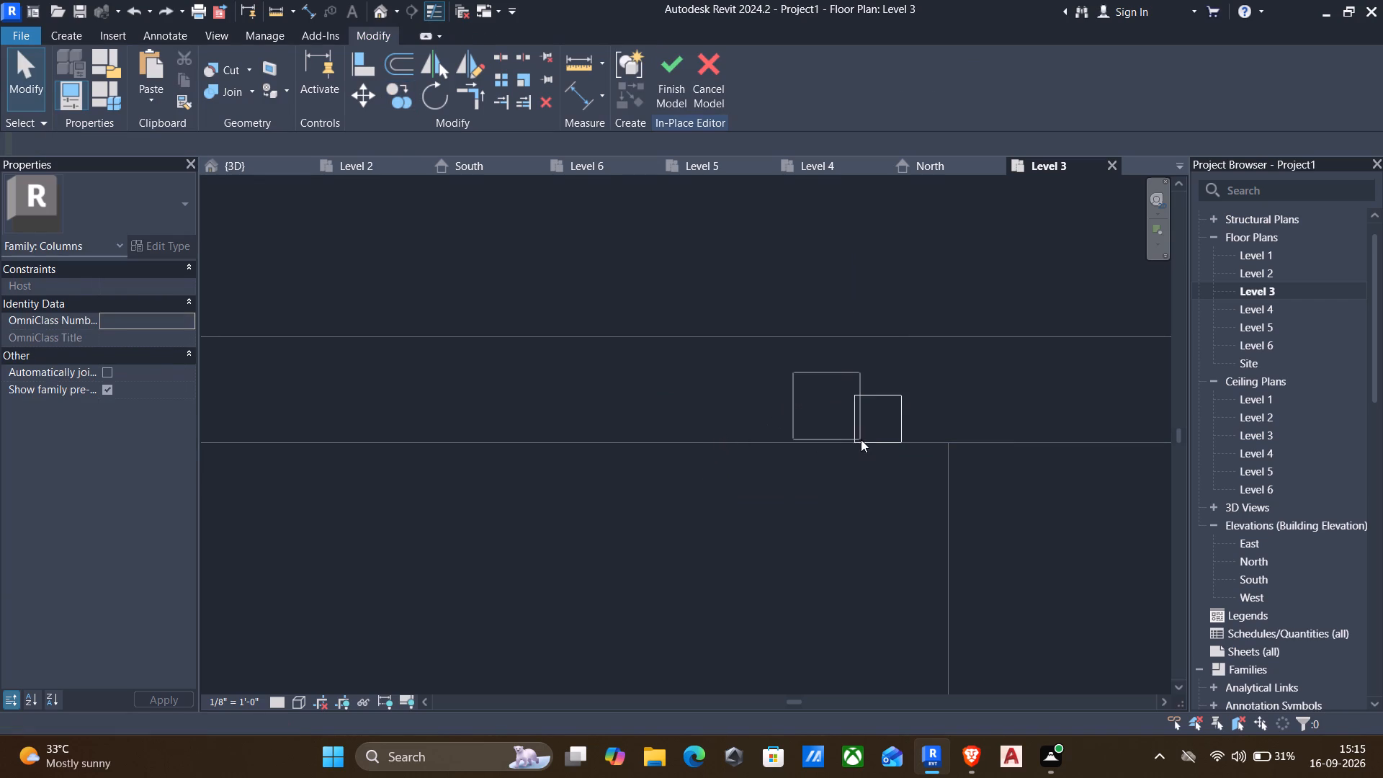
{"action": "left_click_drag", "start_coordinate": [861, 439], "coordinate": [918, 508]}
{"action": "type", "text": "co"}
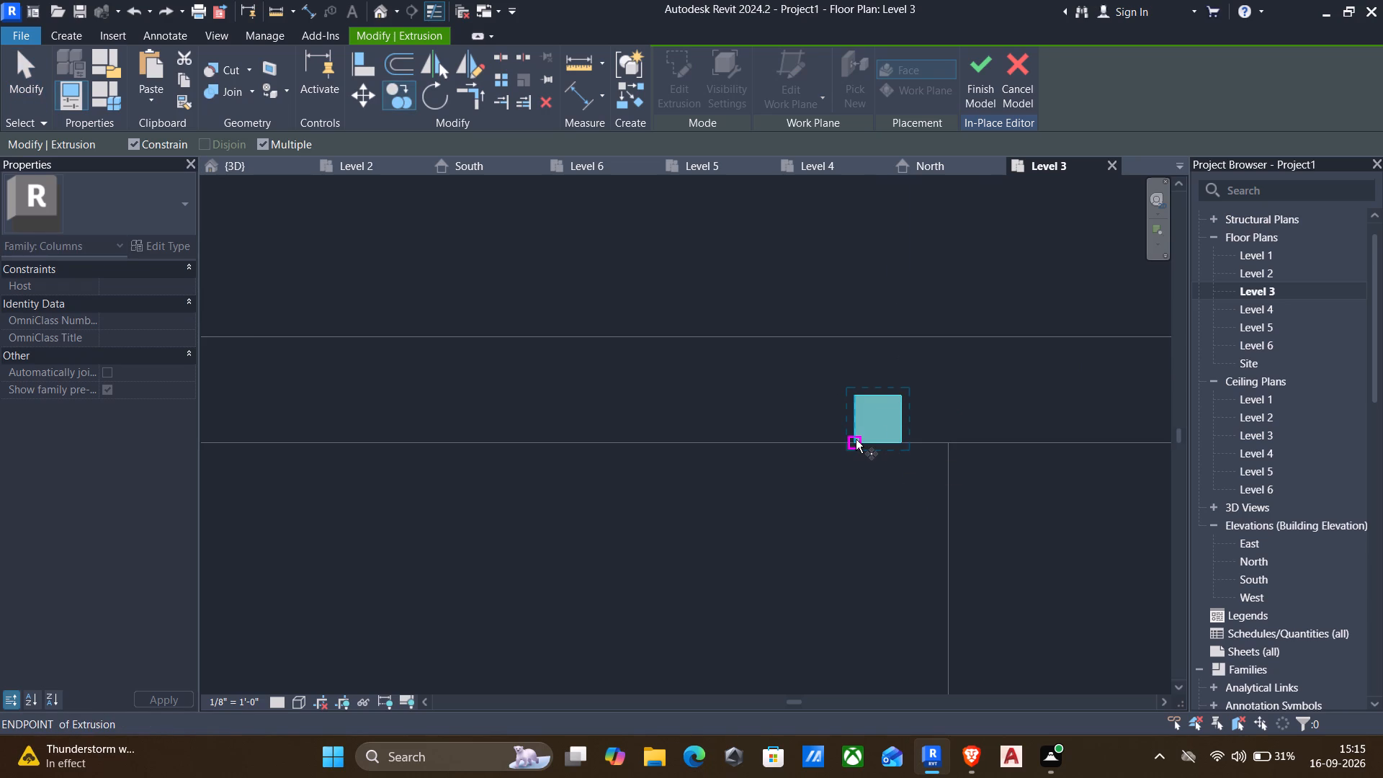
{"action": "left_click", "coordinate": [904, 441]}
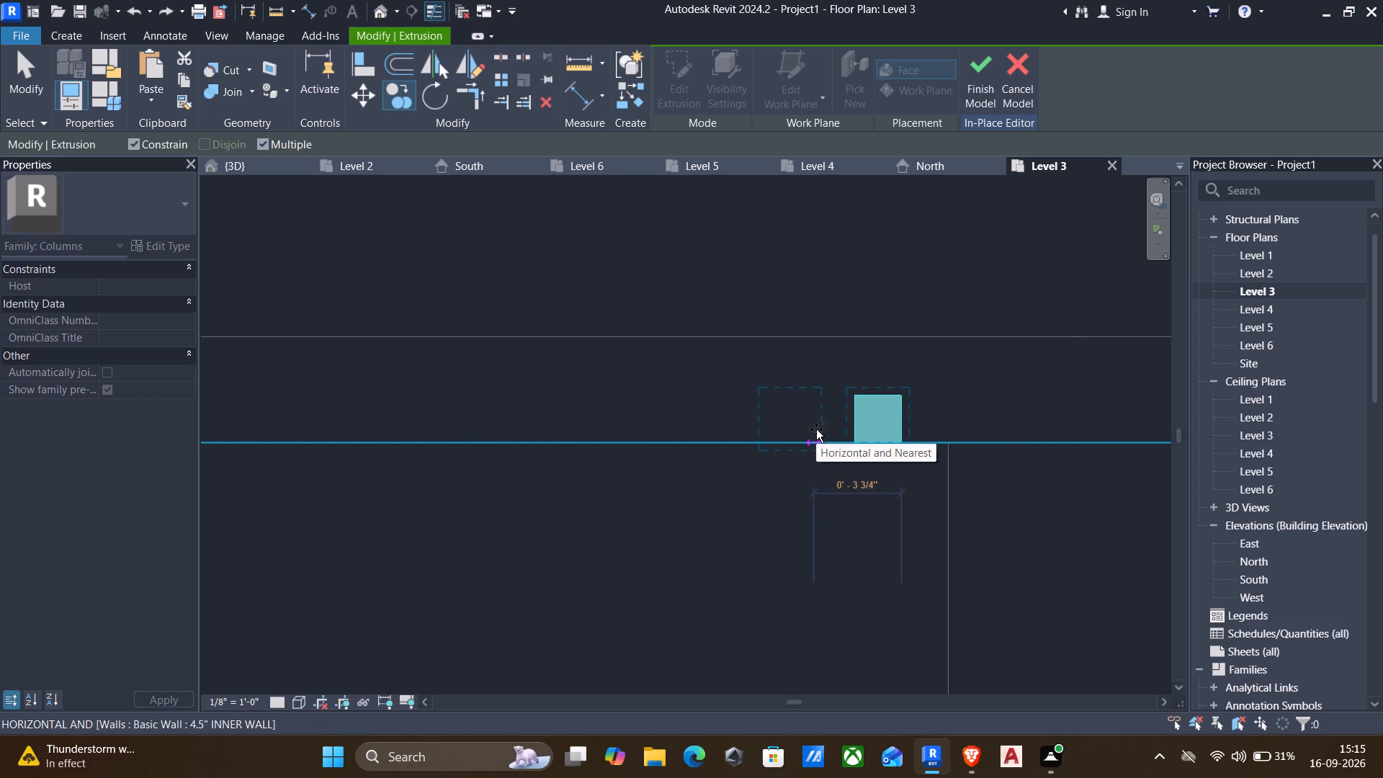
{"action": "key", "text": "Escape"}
Copy the column extrusion four times west along the balcony wall at 3.2" spacing, and finish the in-place model.
{"action": "left_click", "coordinate": [815, 371]}
{"action": "left_click_drag", "start_coordinate": [812, 359], "coordinate": [909, 527]}
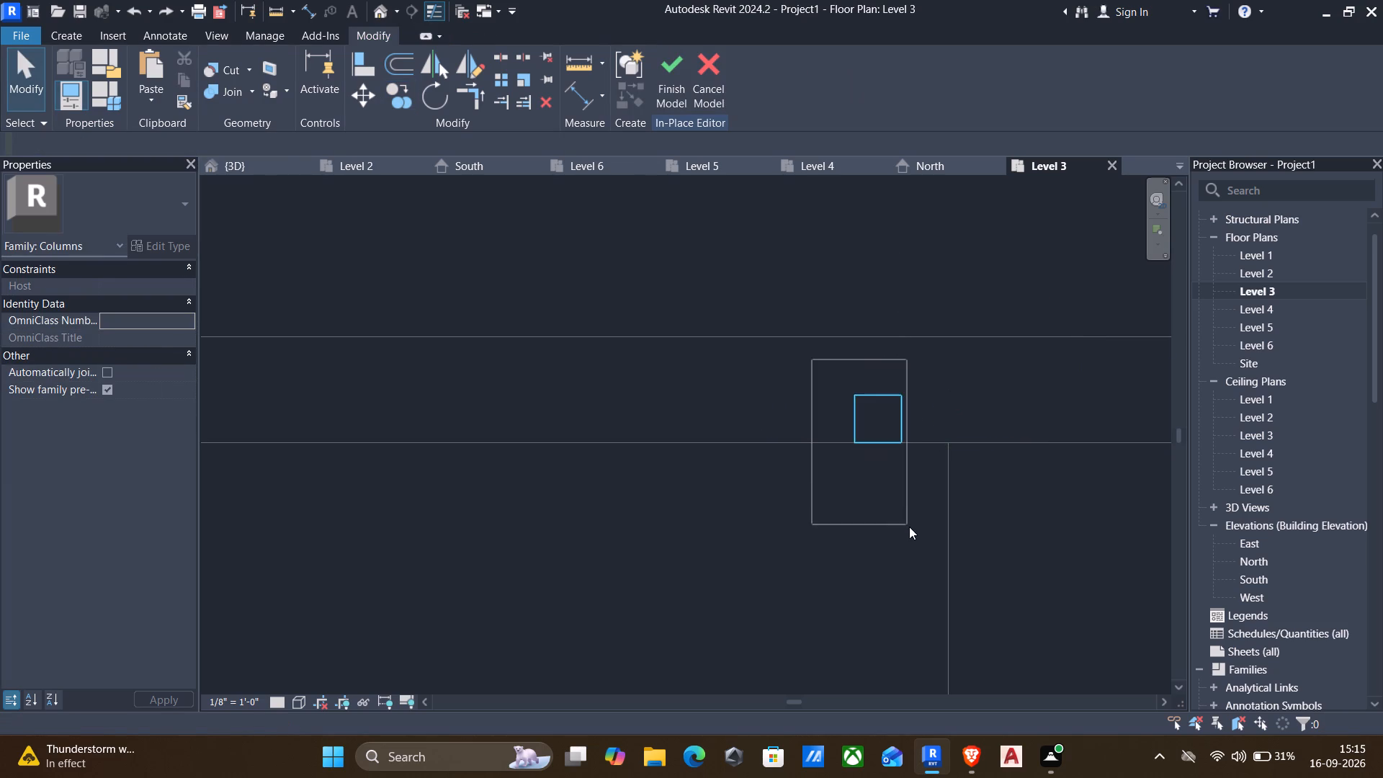
{"action": "left_click_drag", "start_coordinate": [909, 527], "coordinate": [913, 533]}
{"action": "type", "text": "co"}
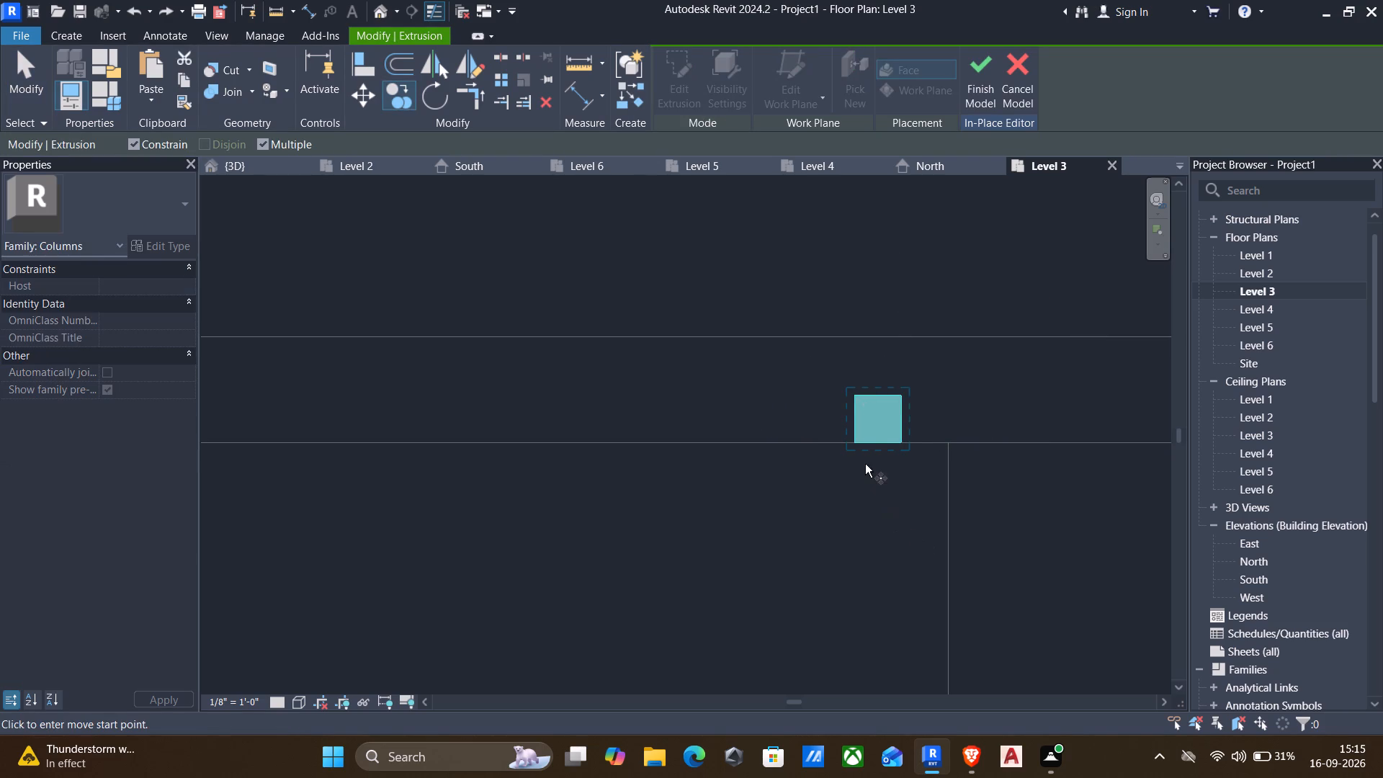
{"action": "left_click", "coordinate": [857, 443]}
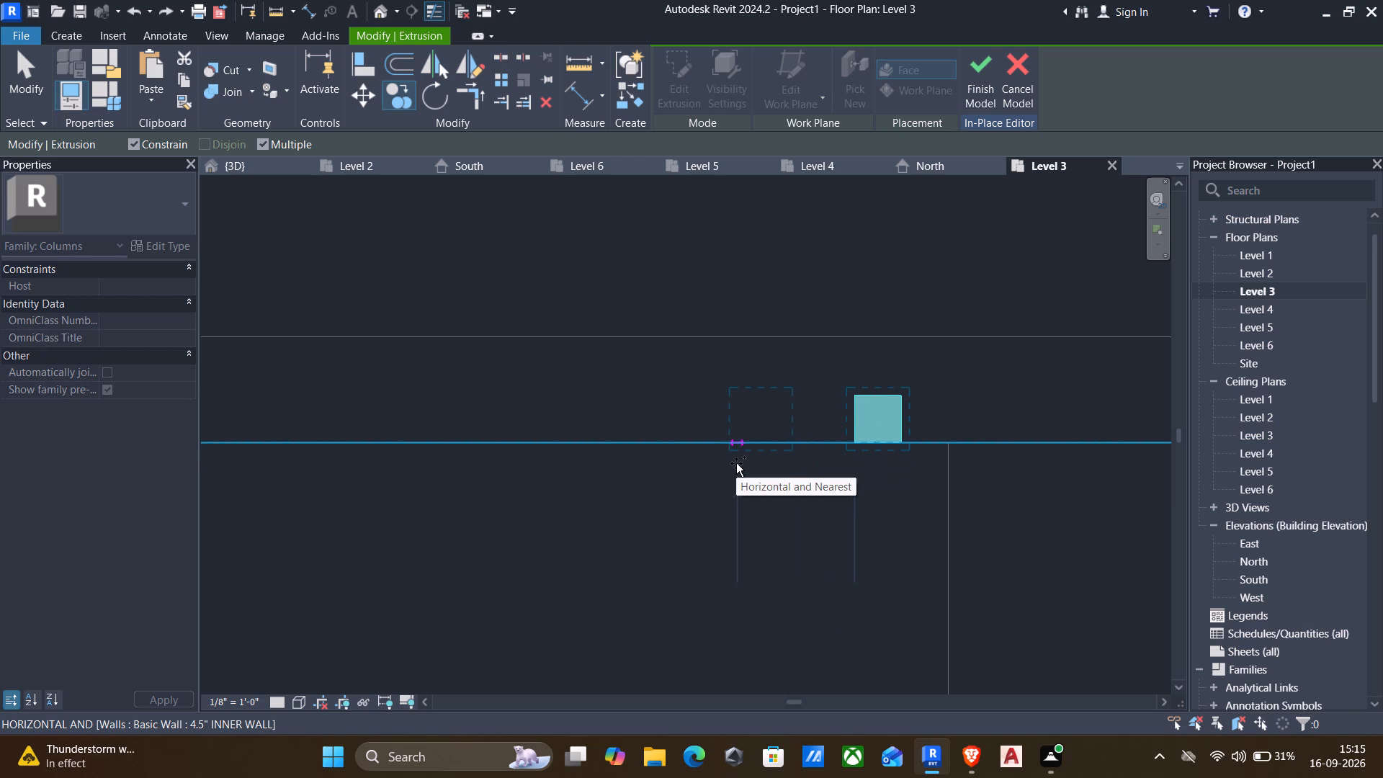
{"action": "type", "text": "3.2"}
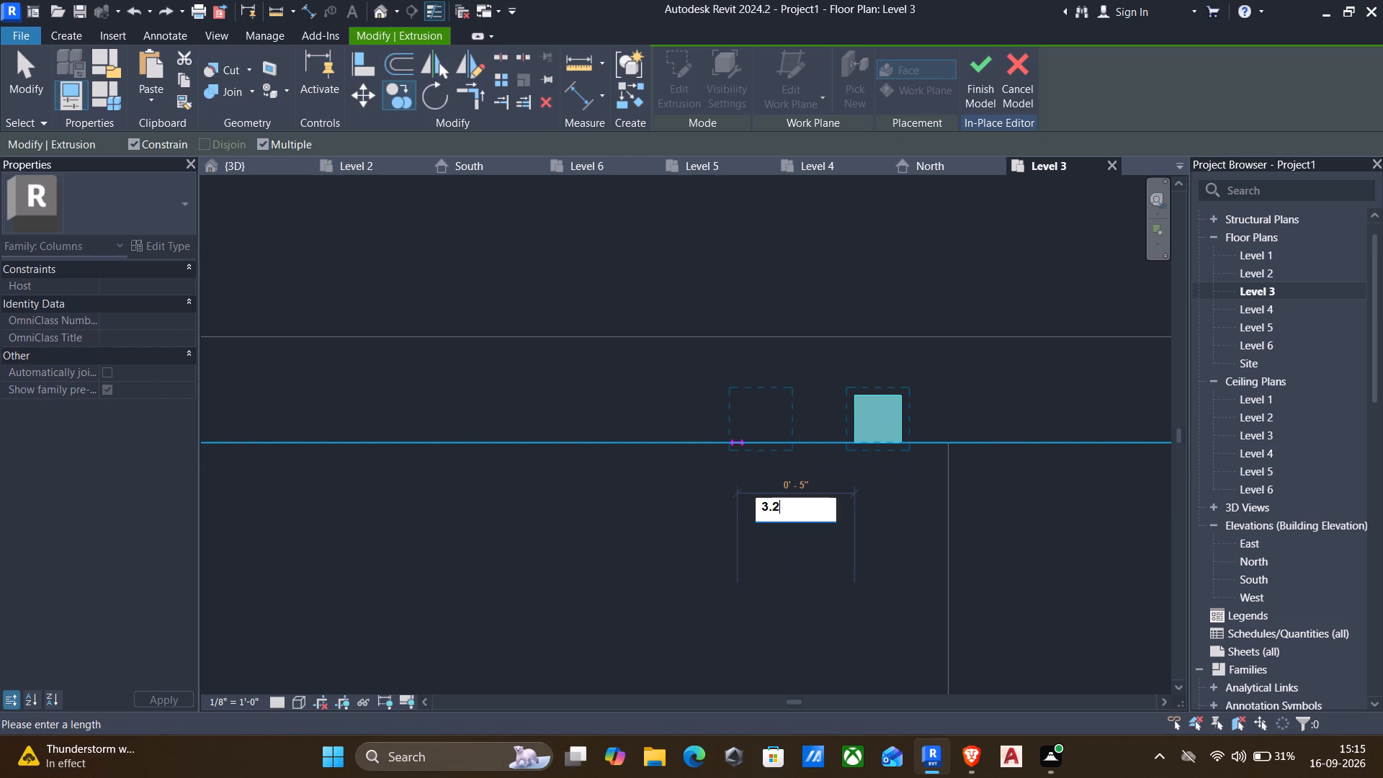
{"action": "key", "text": "shift+quotedbl"}
{"action": "key", "text": "Return"}
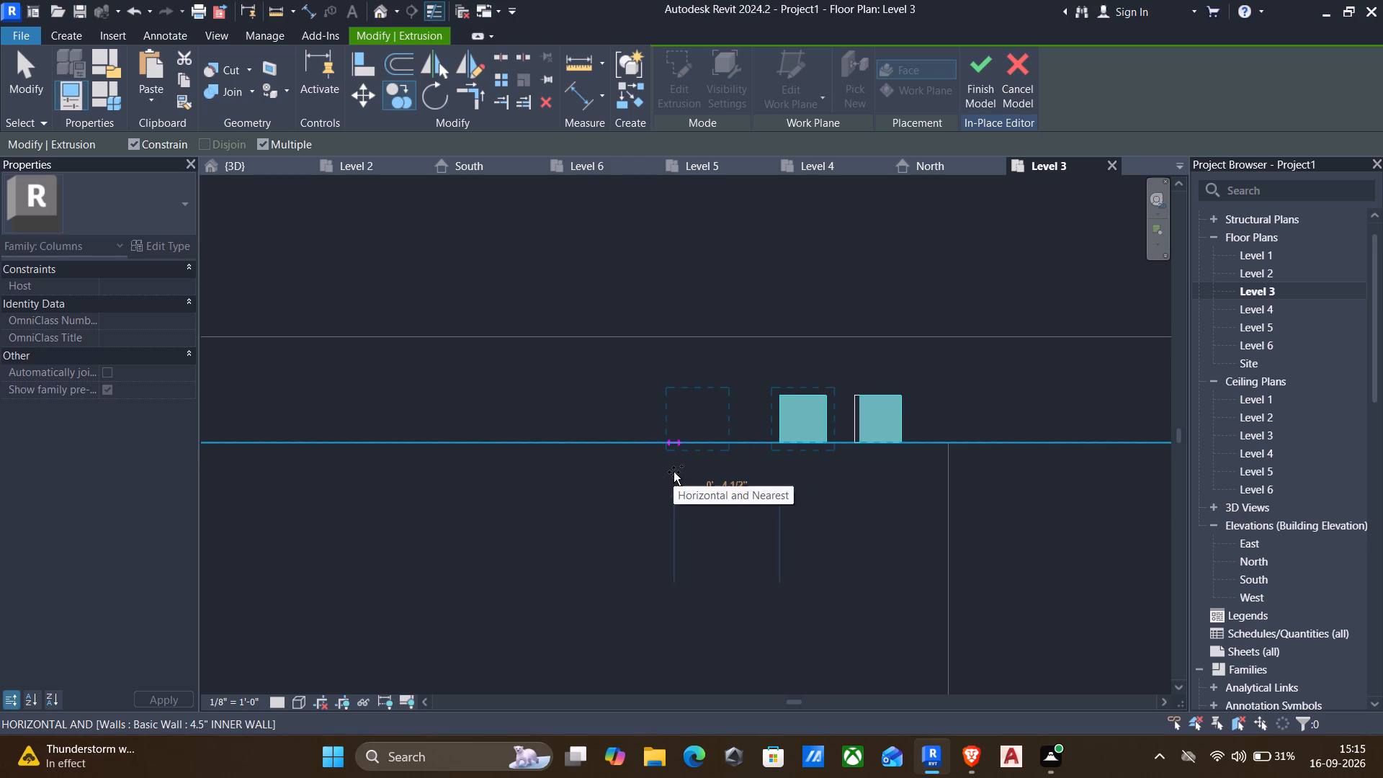
{"action": "type", "text": "3.2\""}
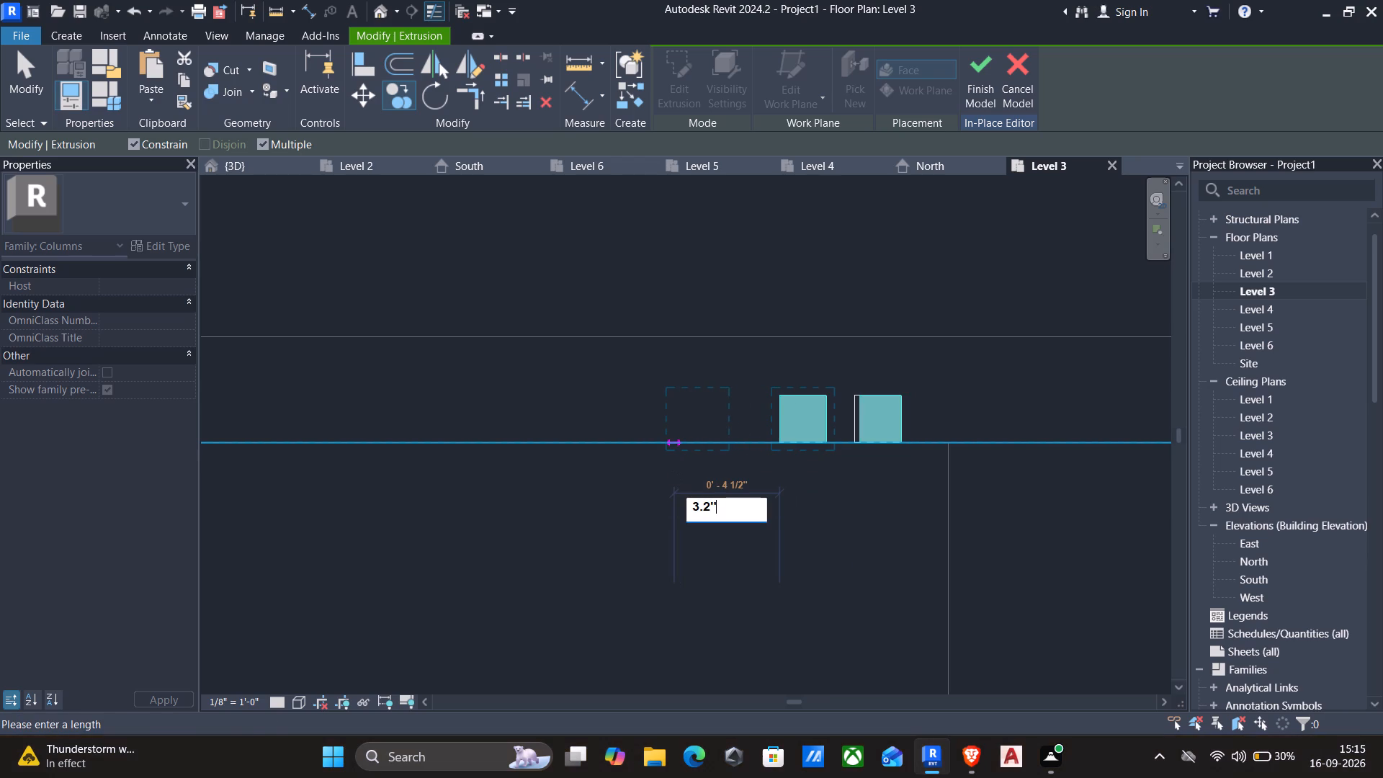
{"action": "key", "text": "Return"}
{"action": "type", "text": "3.2\""}
{"action": "key", "text": "Return"}
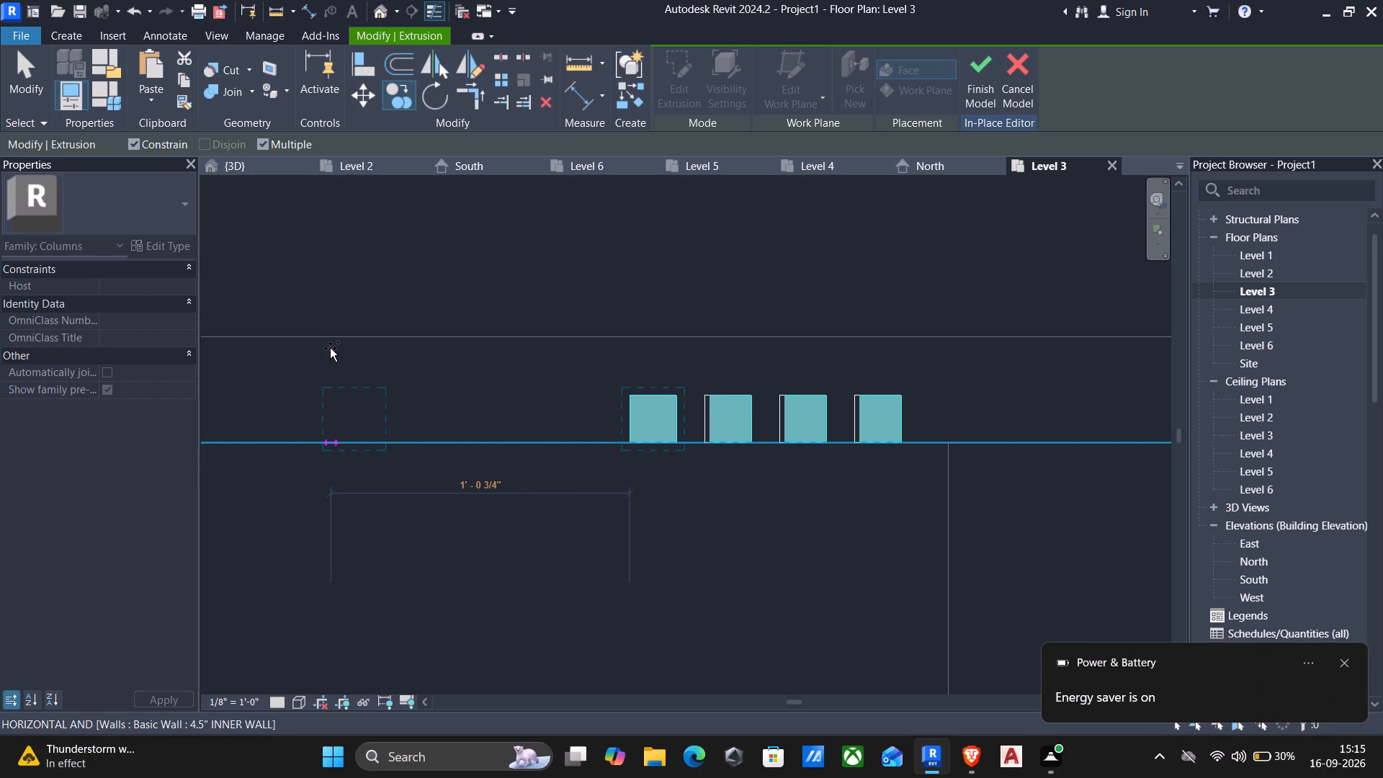
{"action": "type", "text": "3.2\""}
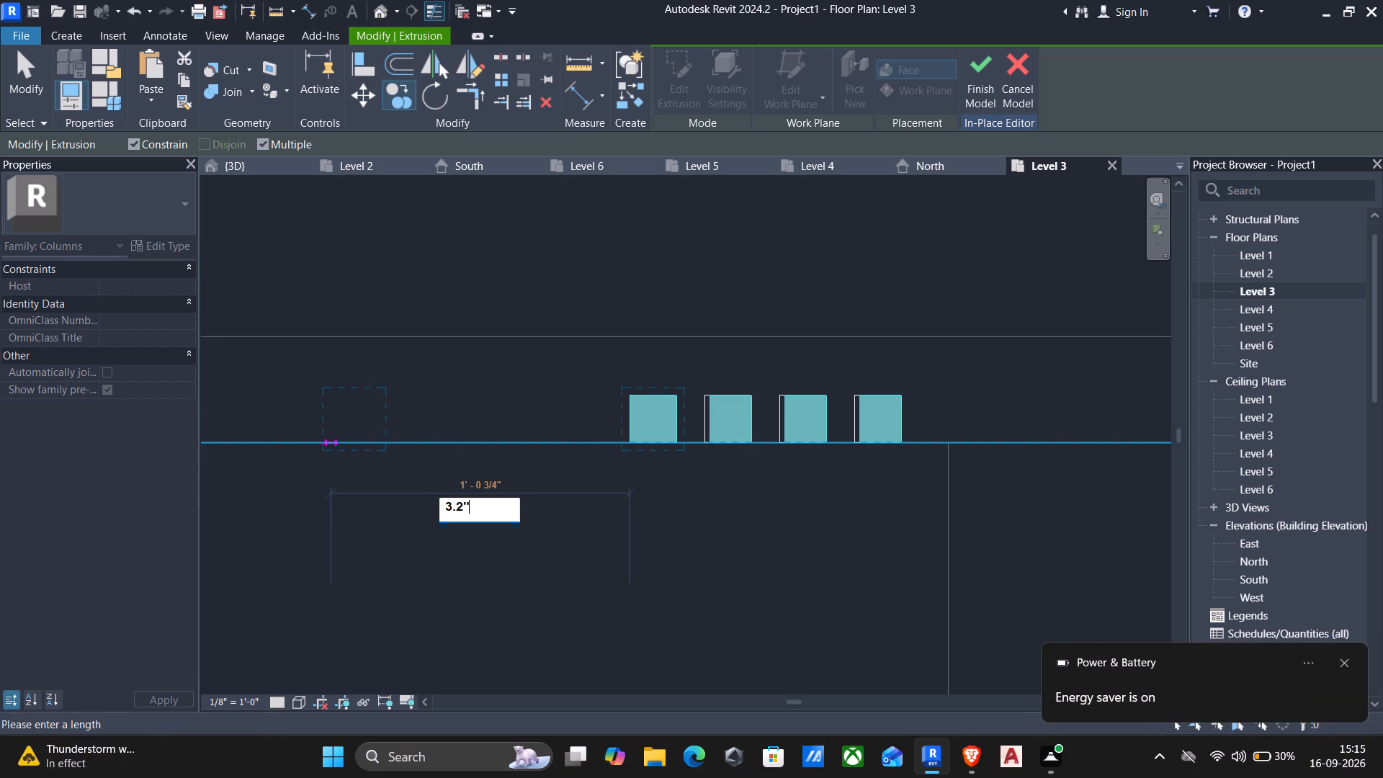
{"action": "key", "text": "Return"}
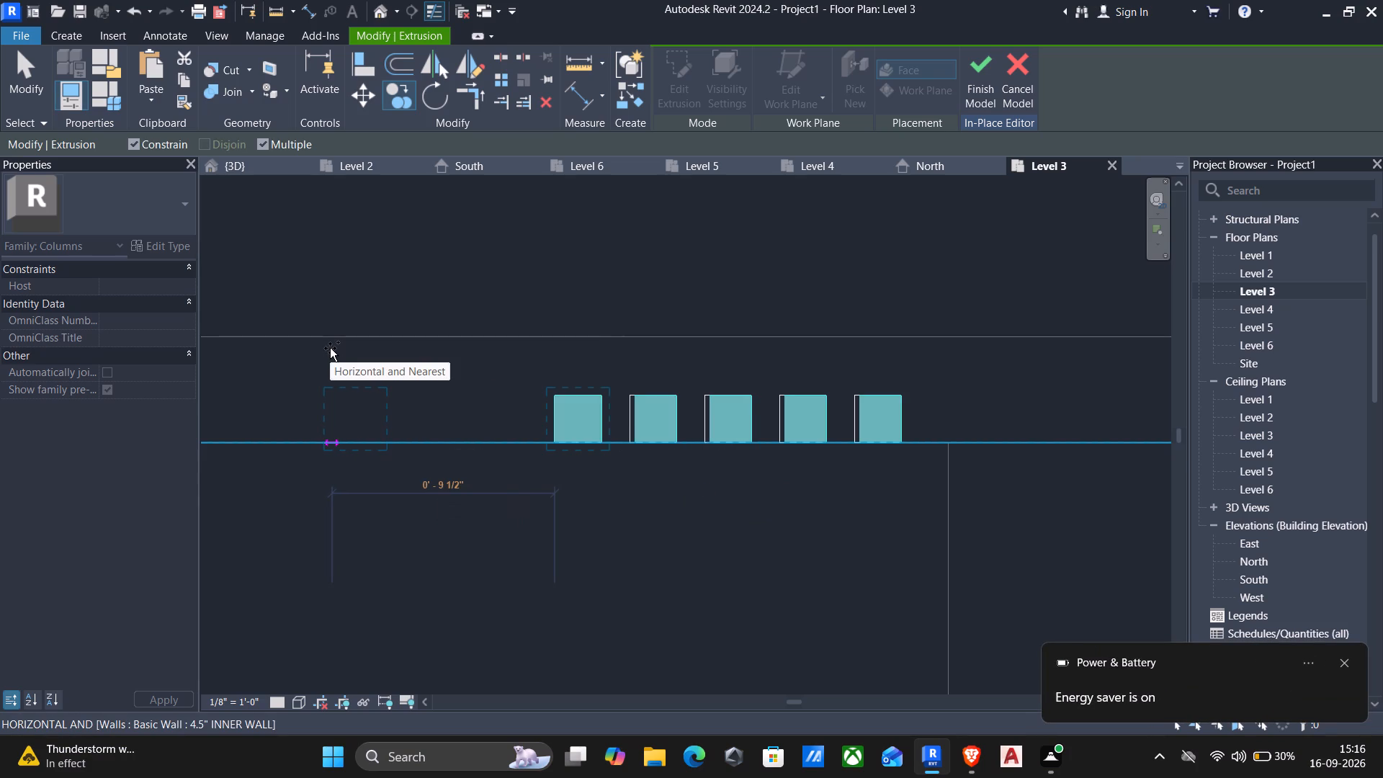
{"action": "key", "text": "Escape"}
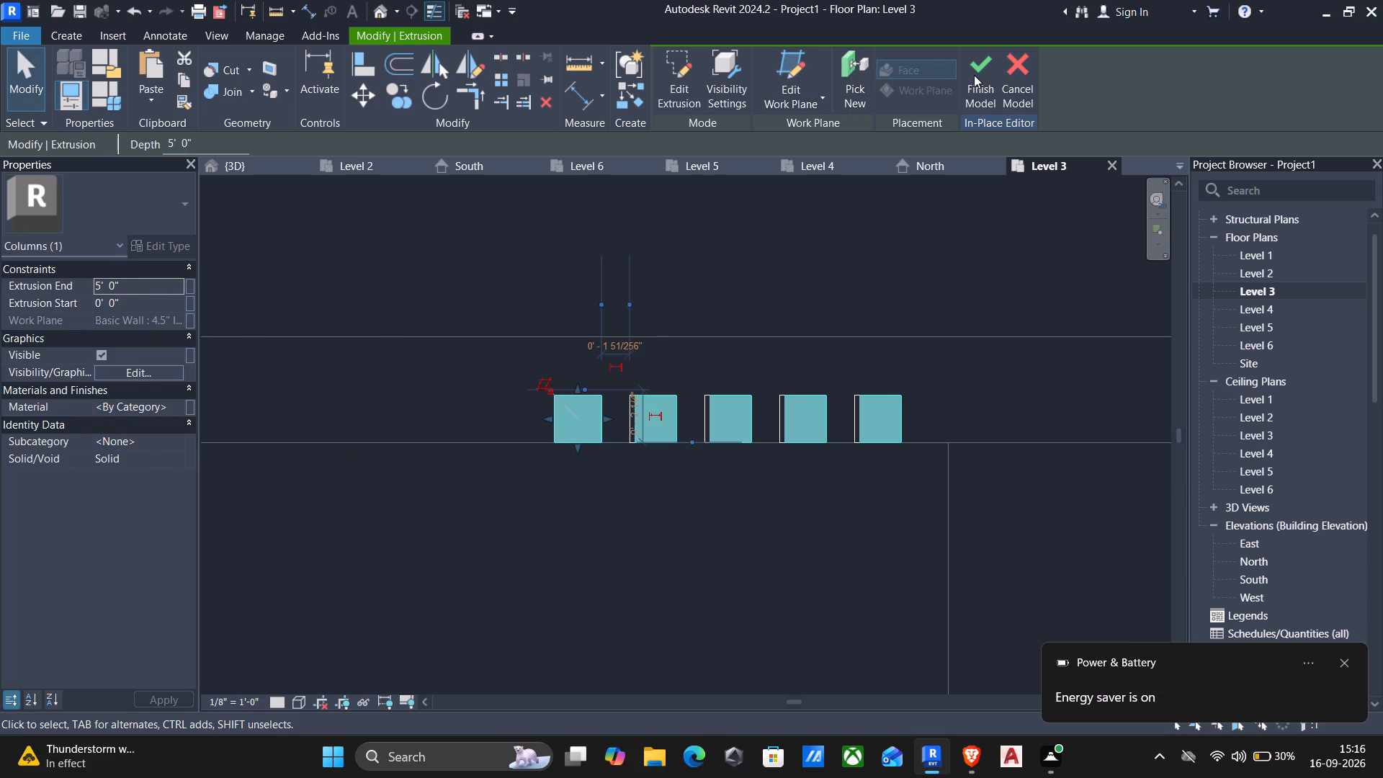
{"action": "left_click", "coordinate": [977, 75]}
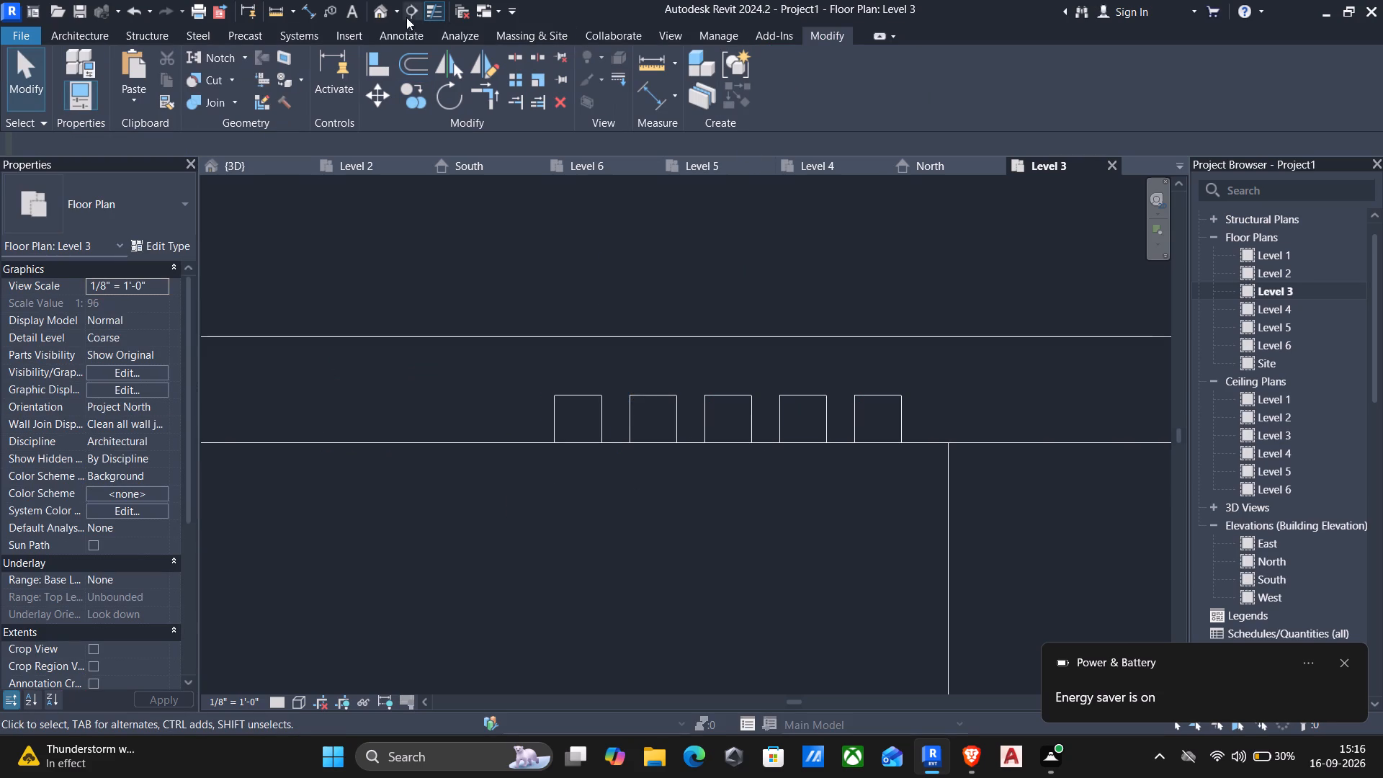
Examine the spacing and position of the slim balcony columns in the 3D view.
{"action": "left_click", "coordinate": [372, 11]}
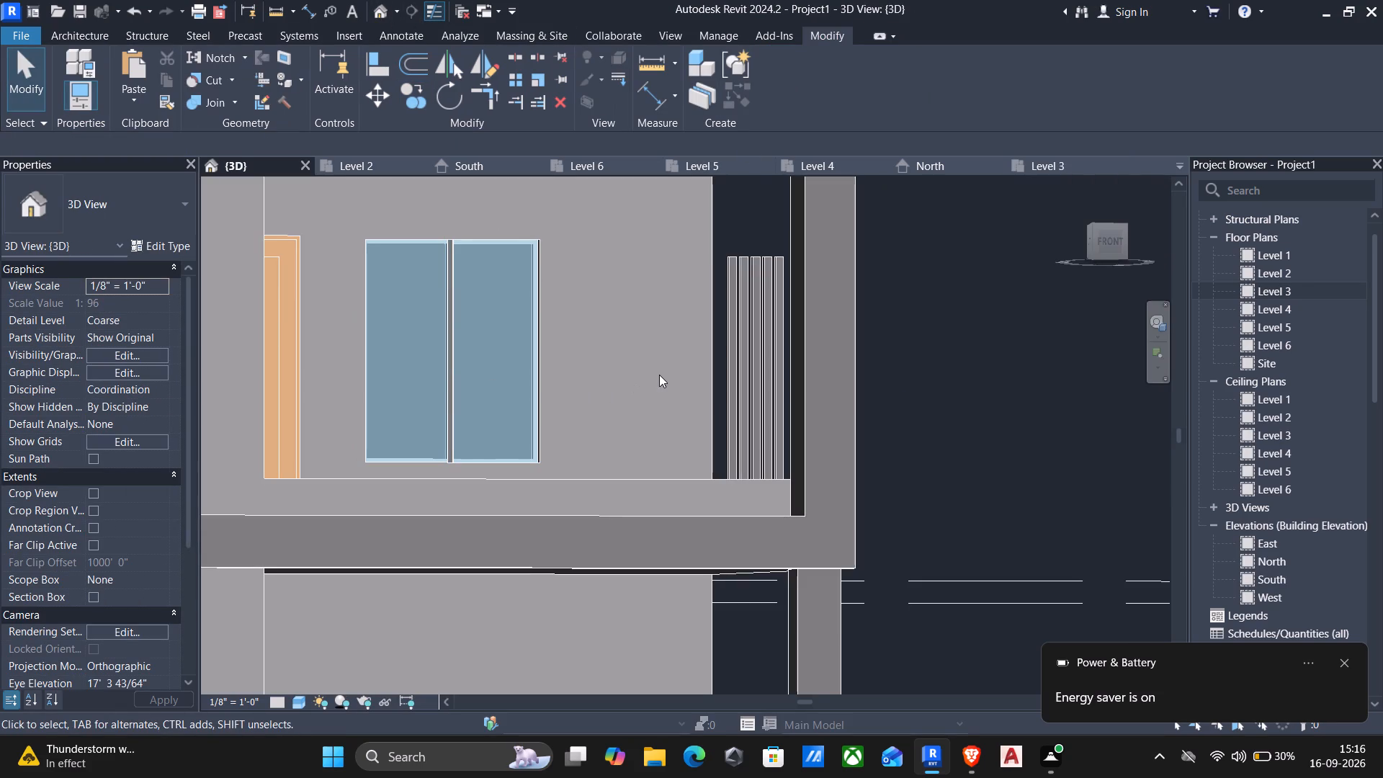
{"action": "middle_click_drag", "start_coordinate": [659, 375], "coordinate": [609, 376], "text": "shift"}
{"action": "scroll", "coordinate": [768, 323], "scroll_direction": "up", "scroll_amount": 4}
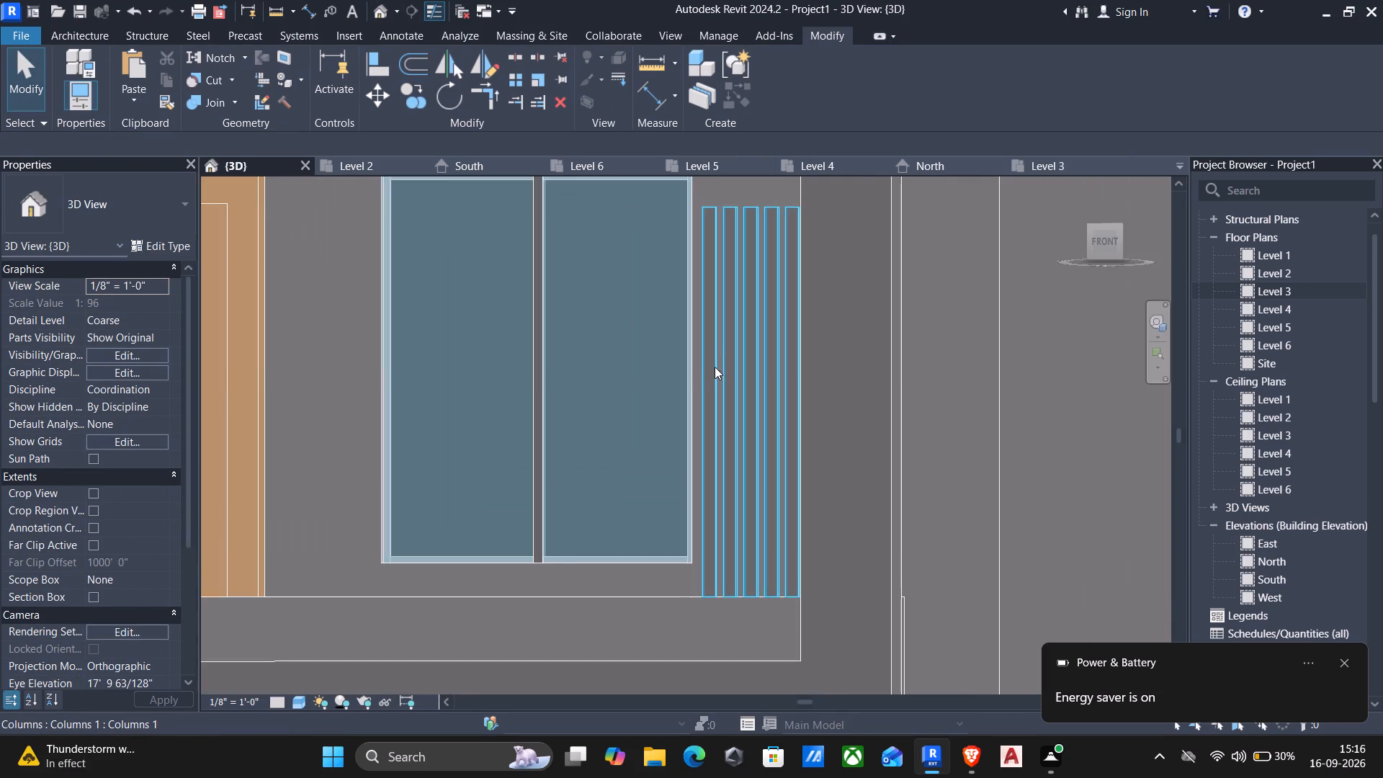
{"action": "scroll", "coordinate": [705, 375], "scroll_direction": "down", "scroll_amount": 1}
{"action": "scroll", "coordinate": [666, 431], "scroll_direction": "down", "scroll_amount": 3}
{"action": "middle_click_drag", "start_coordinate": [655, 465], "coordinate": [672, 466]}
{"action": "scroll", "coordinate": [674, 466], "scroll_direction": "down", "scroll_amount": 4}
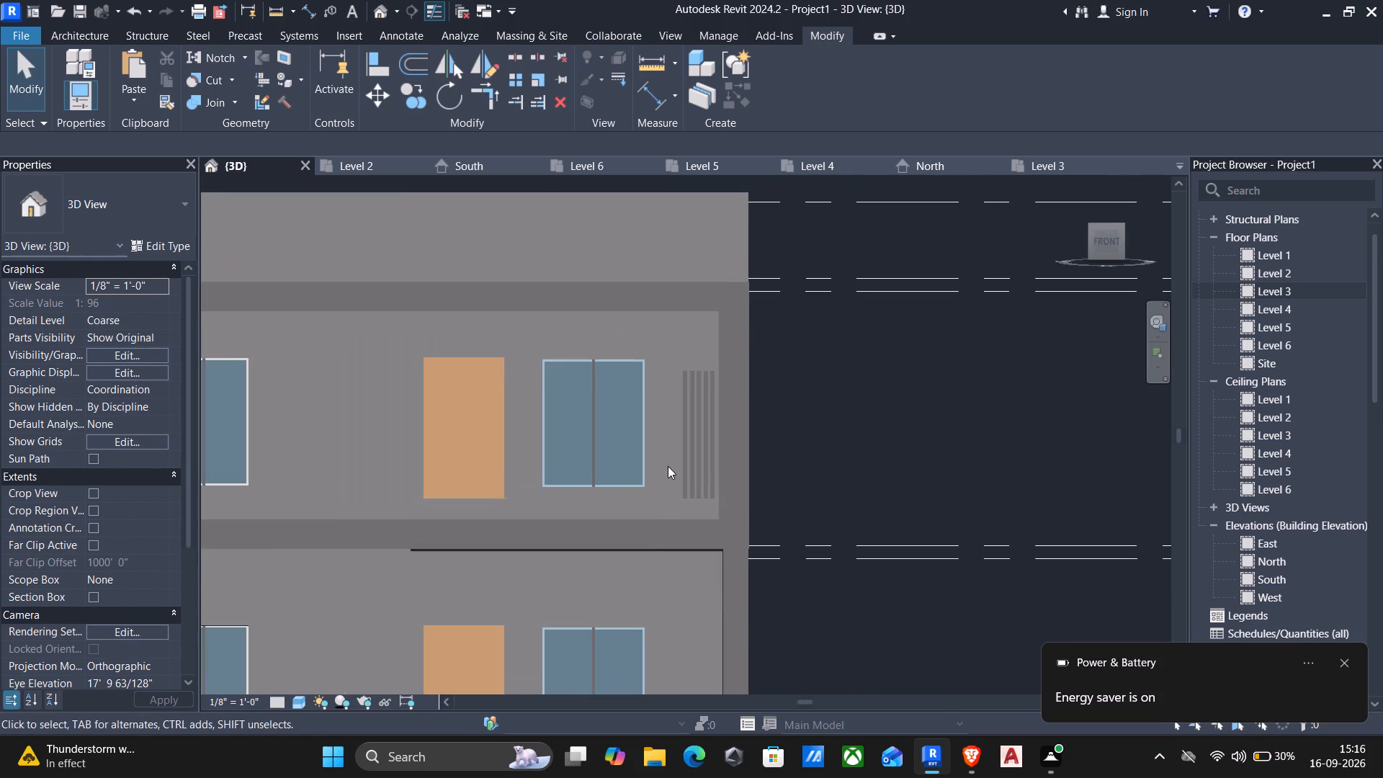
{"action": "middle_click_drag", "start_coordinate": [663, 540], "coordinate": [669, 619], "text": "shift"}
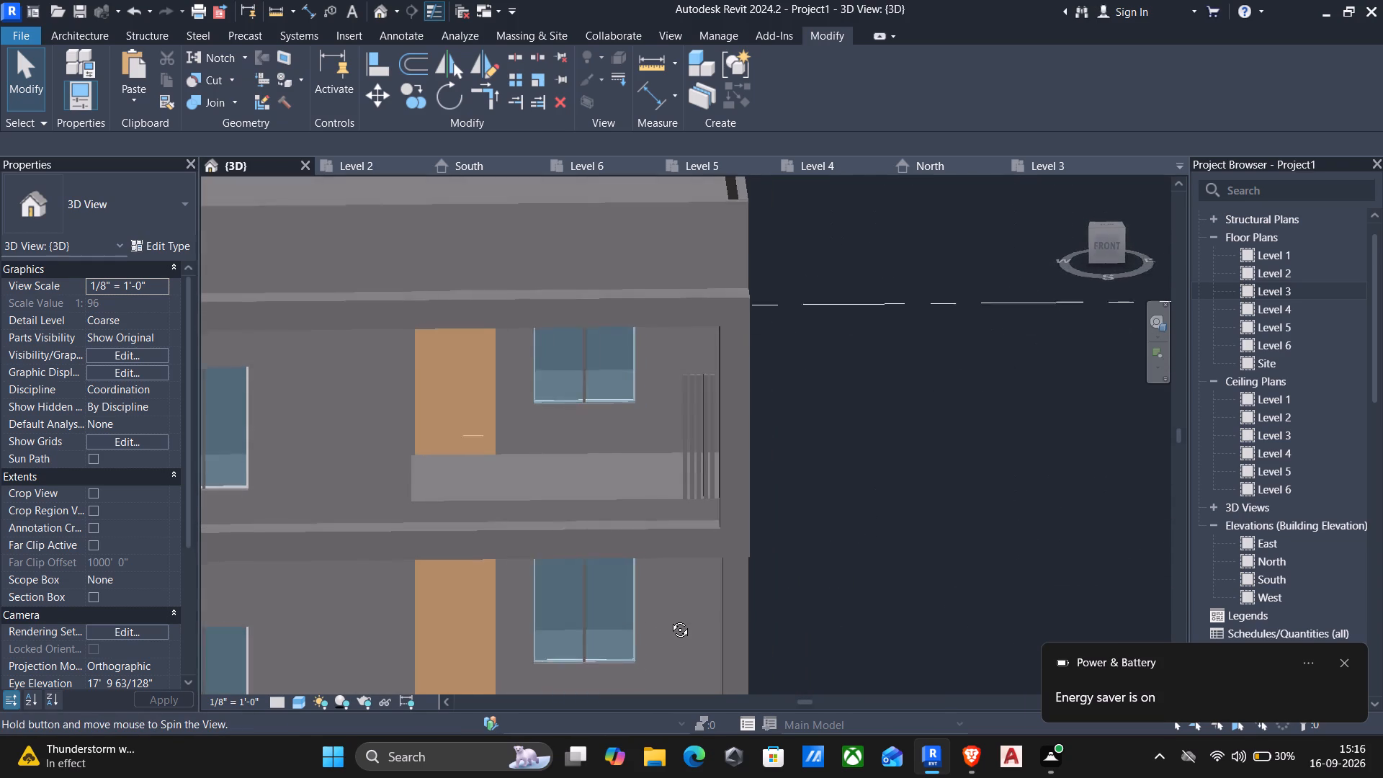
{"action": "middle_click_drag", "start_coordinate": [669, 619], "coordinate": [676, 623], "text": "shift"}
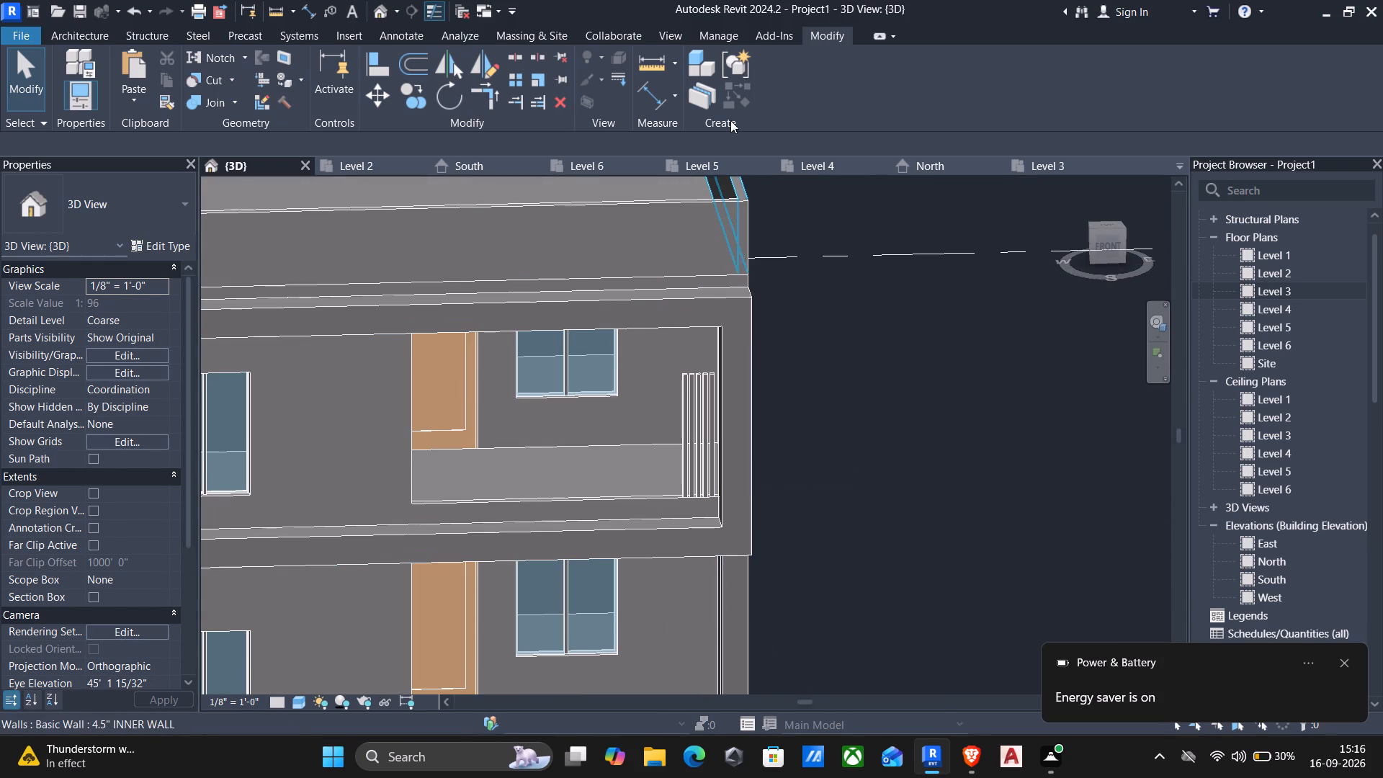
Edit the balcony columns in place, nudge all five extrusions east by three increments in Level 3, and finish the model.
{"action": "left_click", "coordinate": [691, 457]}
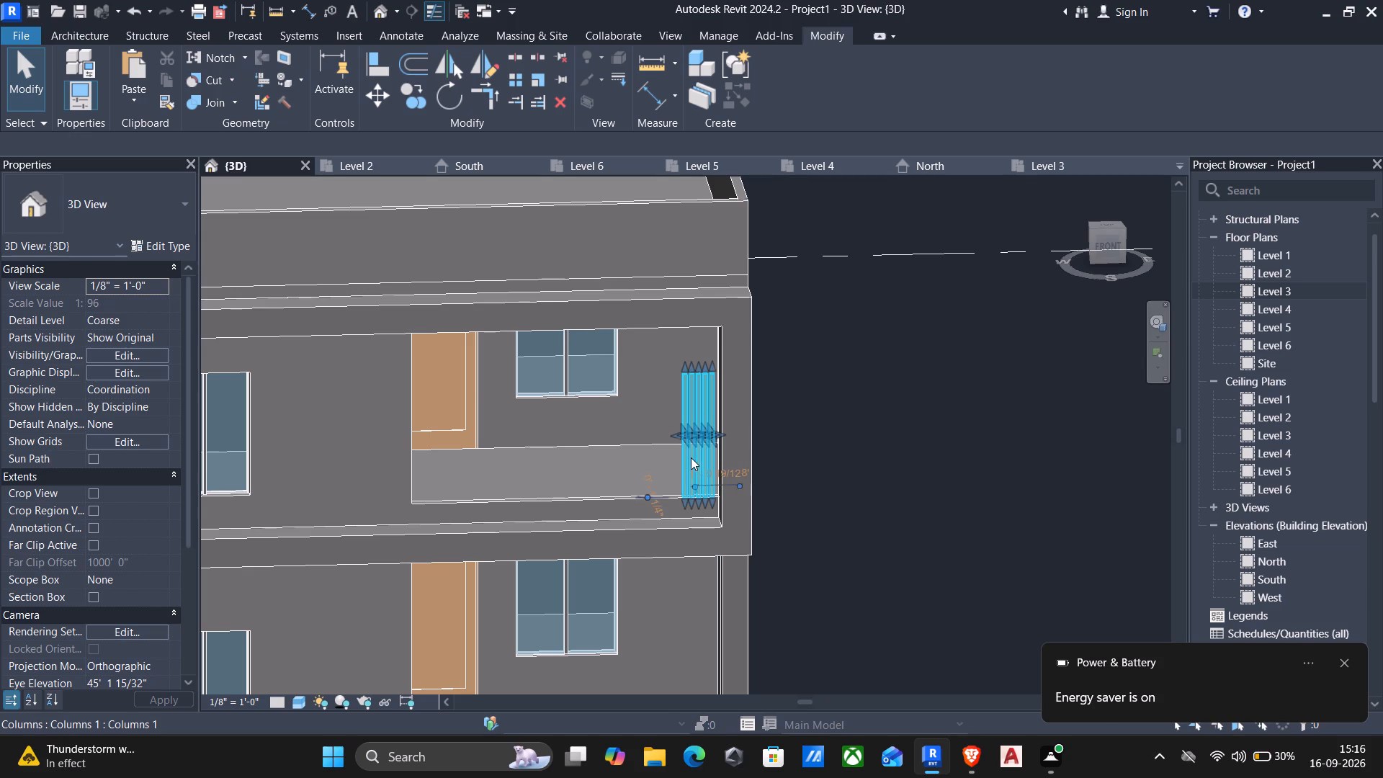
{"action": "left_click", "coordinate": [769, 66]}
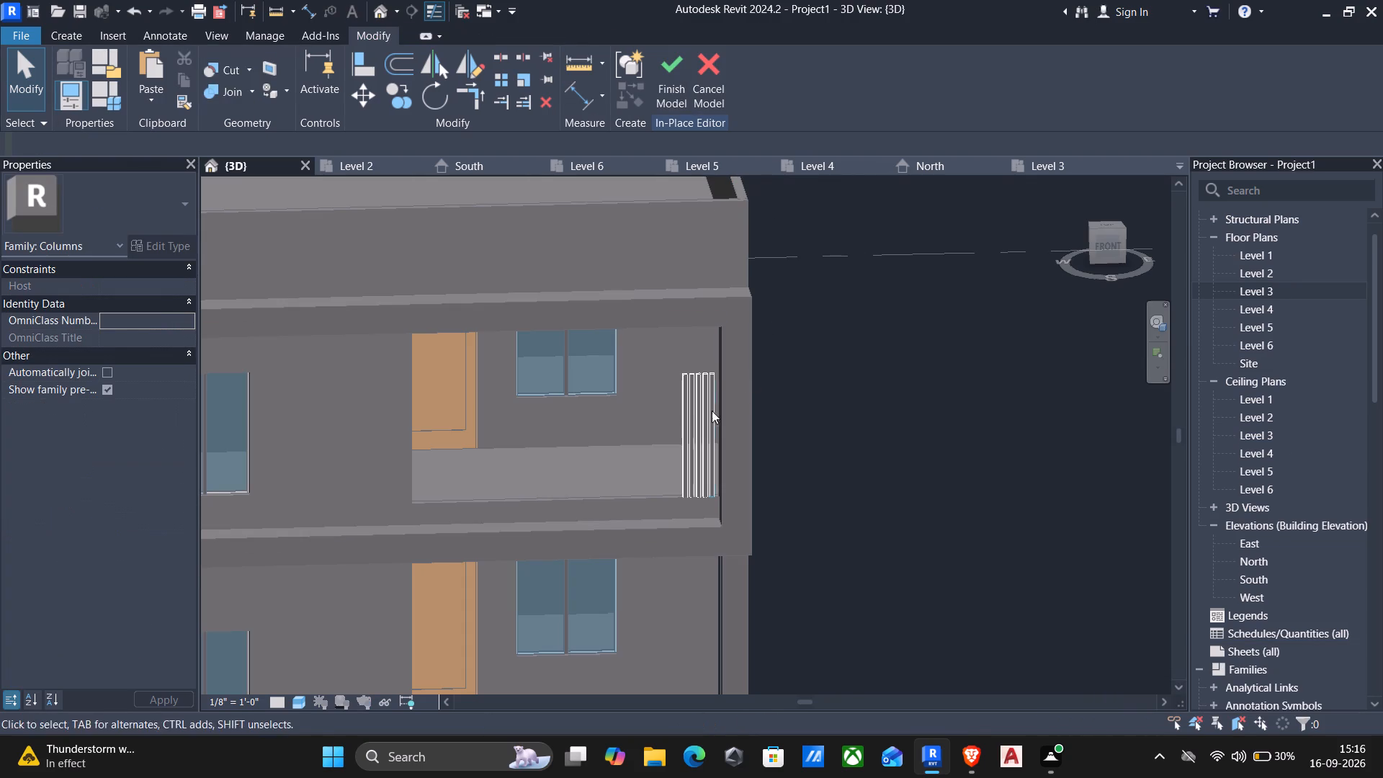
{"action": "double_click", "coordinate": [1263, 295]}
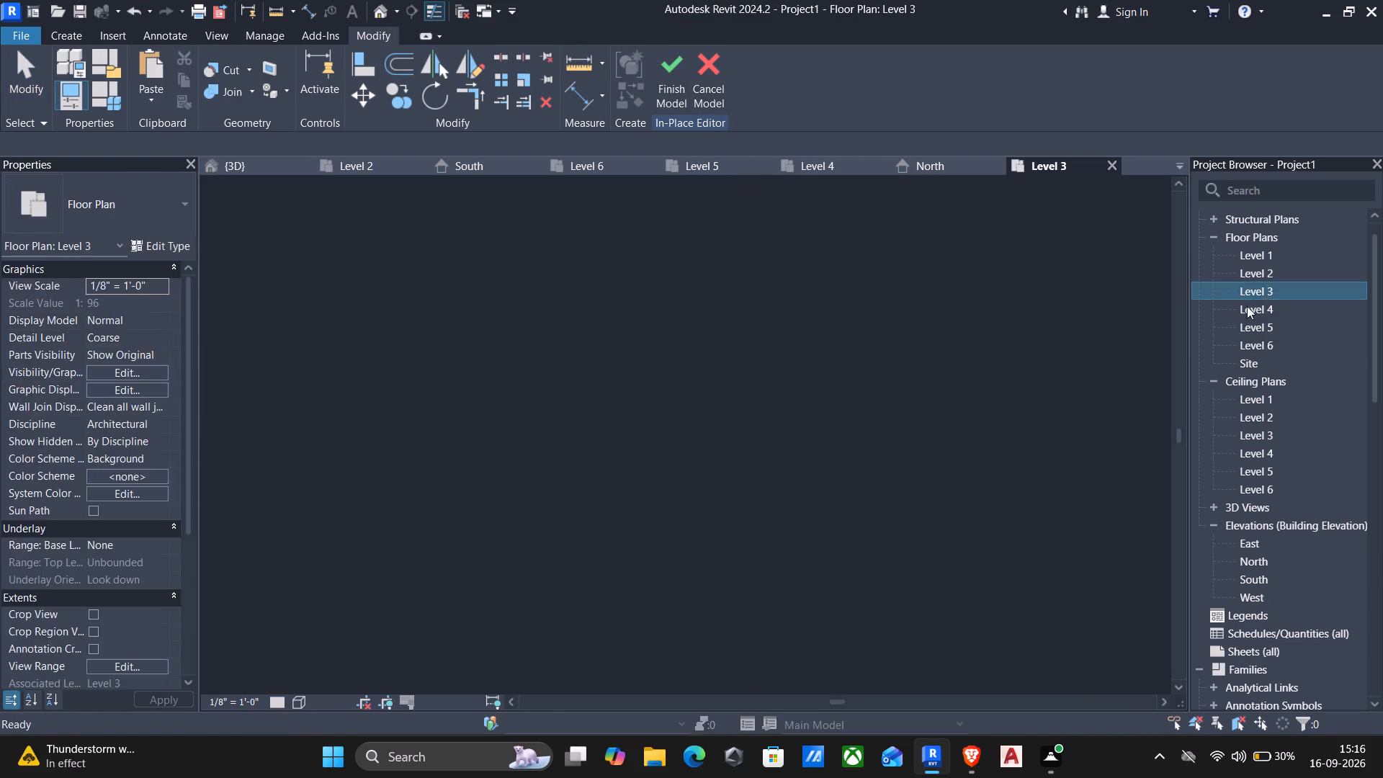
{"action": "left_click_drag", "start_coordinate": [517, 371], "coordinate": [970, 576]}
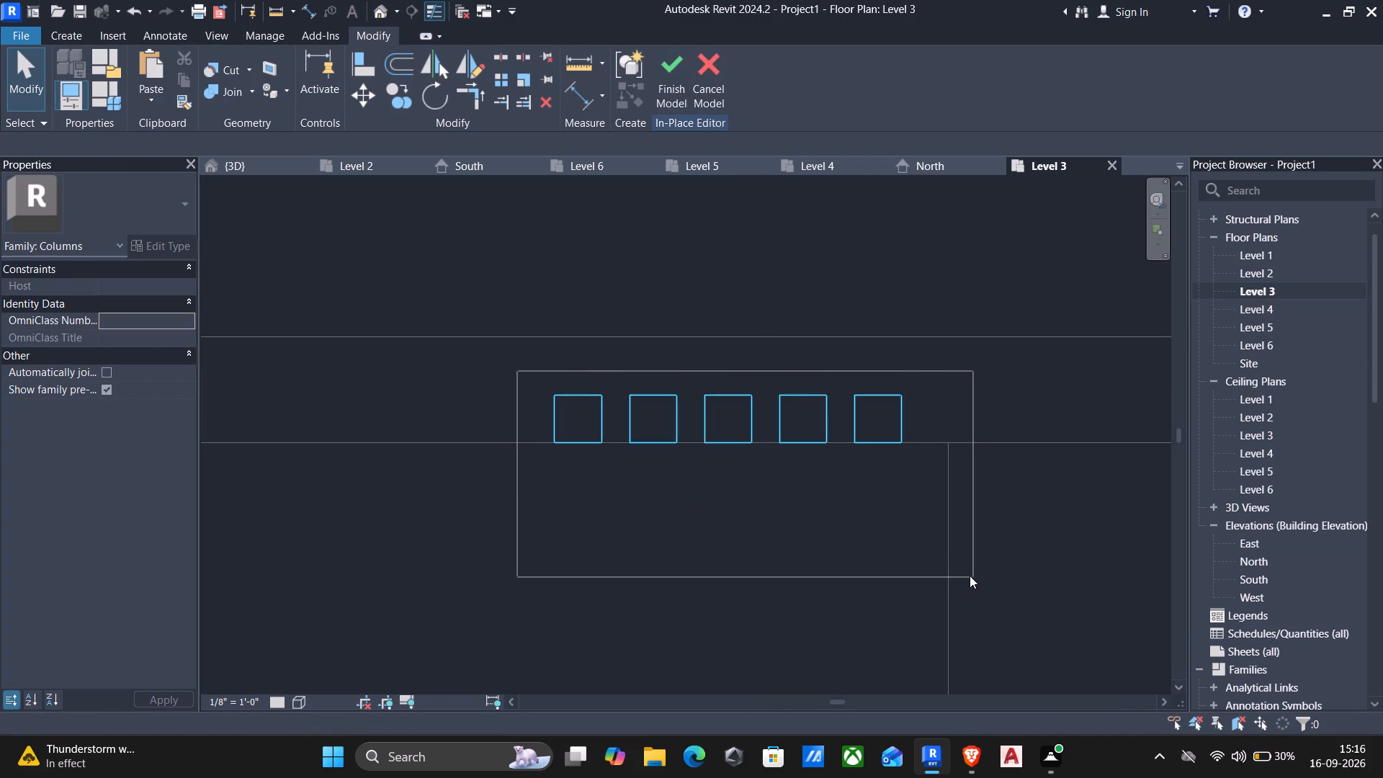
{"action": "left_click_drag", "start_coordinate": [970, 576], "coordinate": [930, 535]}
{"action": "key", "text": "Right"}
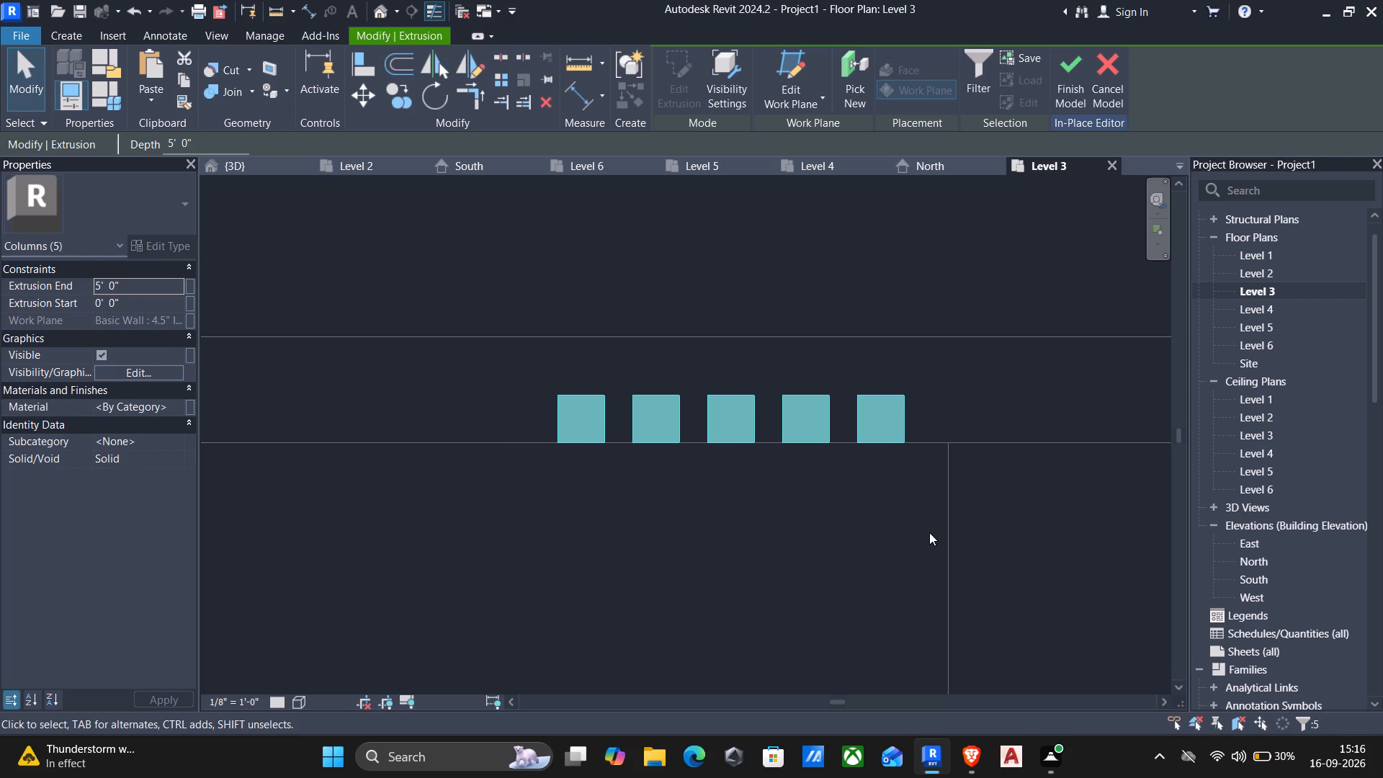
{"action": "key", "text": "Right"}
{"action": "key", "text": "Right"}
{"action": "left_click", "coordinate": [1060, 80]}
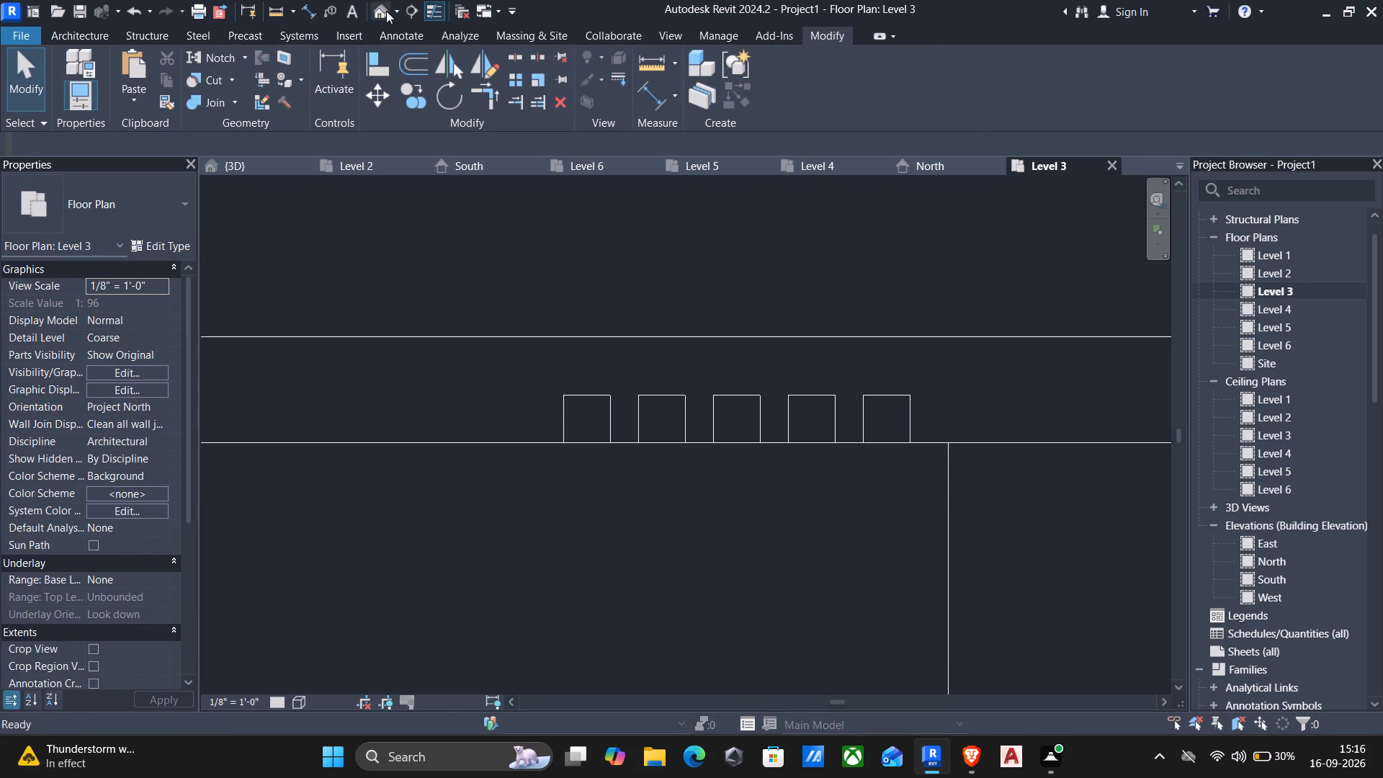
Edit the balcony columns in place in the 3D view and set the westernmost column's Extrusion End to 10'.
{"action": "left_click", "coordinate": [386, 12]}
{"action": "middle_click_drag", "start_coordinate": [701, 500], "coordinate": [675, 483], "text": "shift"}
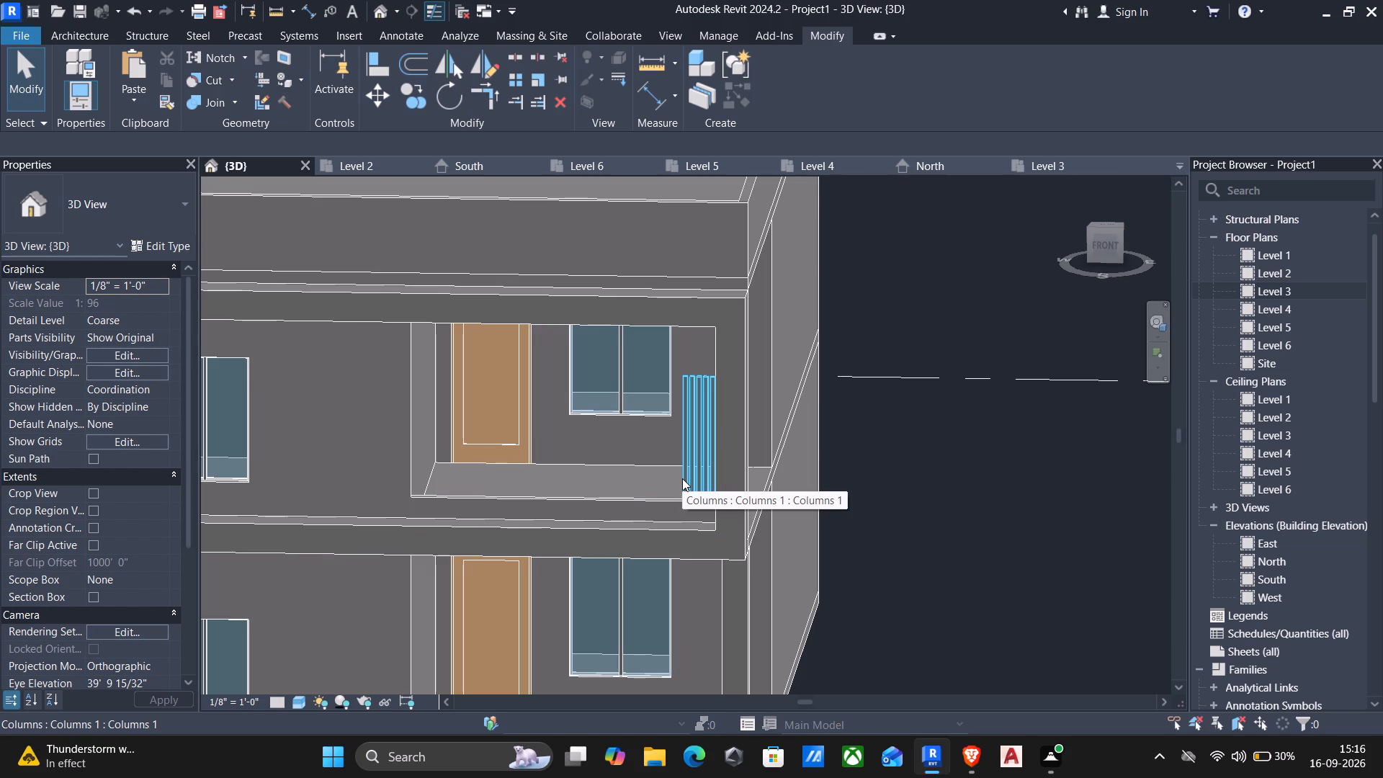
{"action": "scroll", "coordinate": [671, 531], "scroll_direction": "up", "scroll_amount": 2}
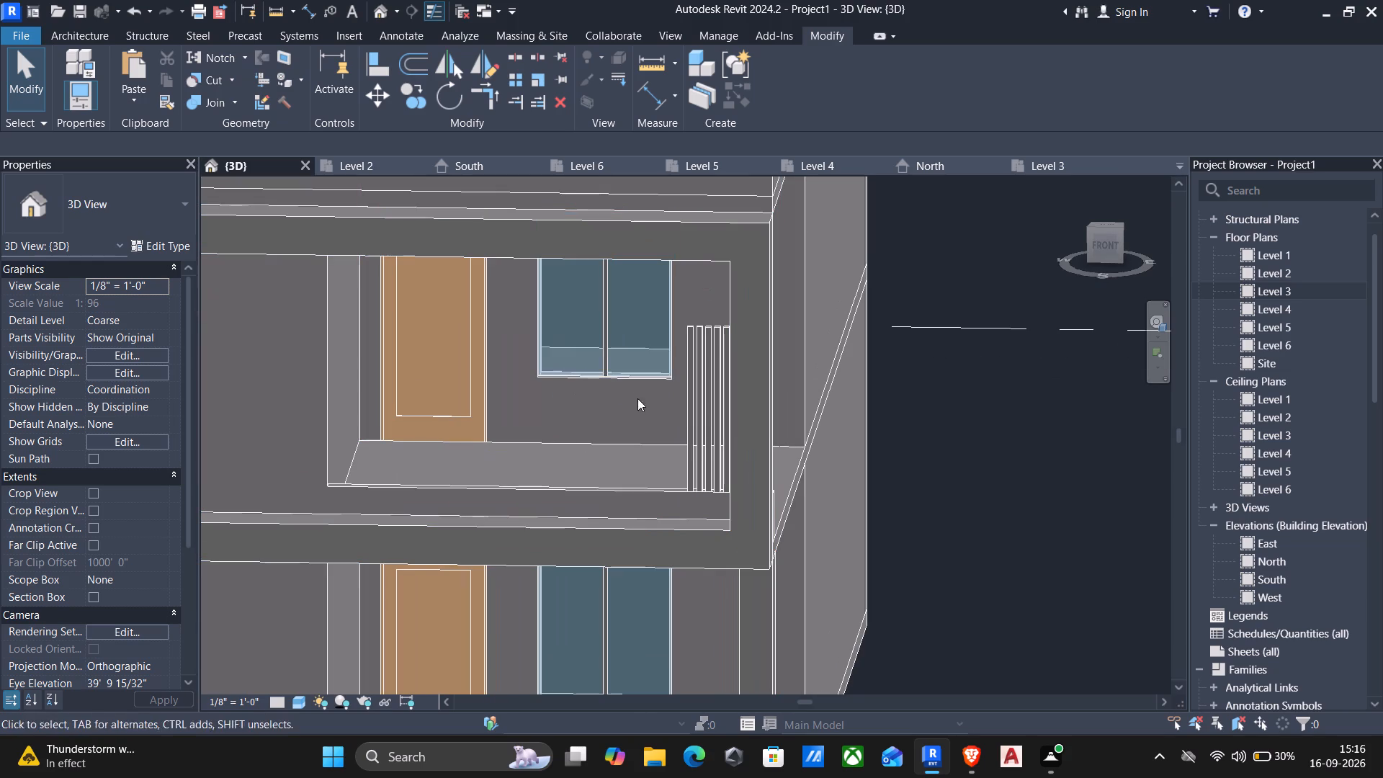
{"action": "left_click", "coordinate": [704, 401]}
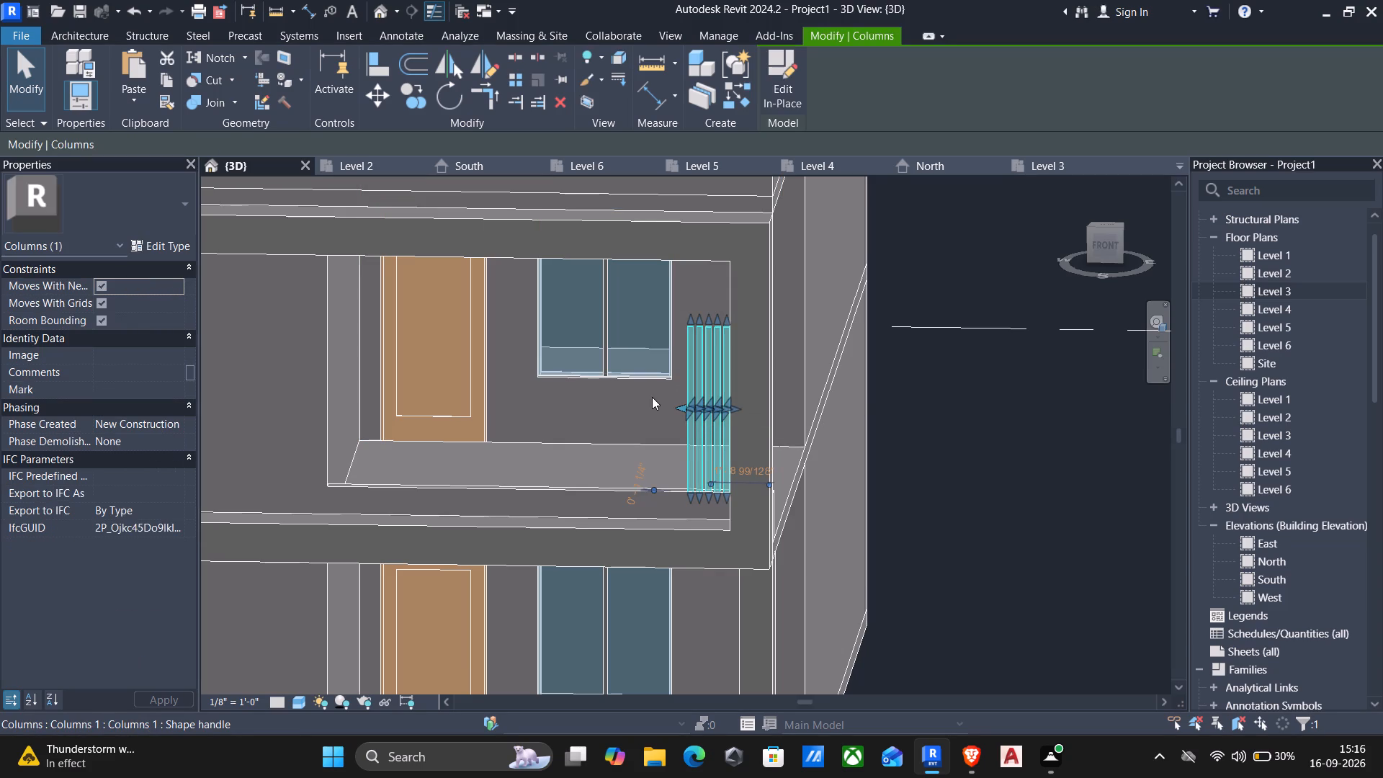
{"action": "key", "text": "Escape"}
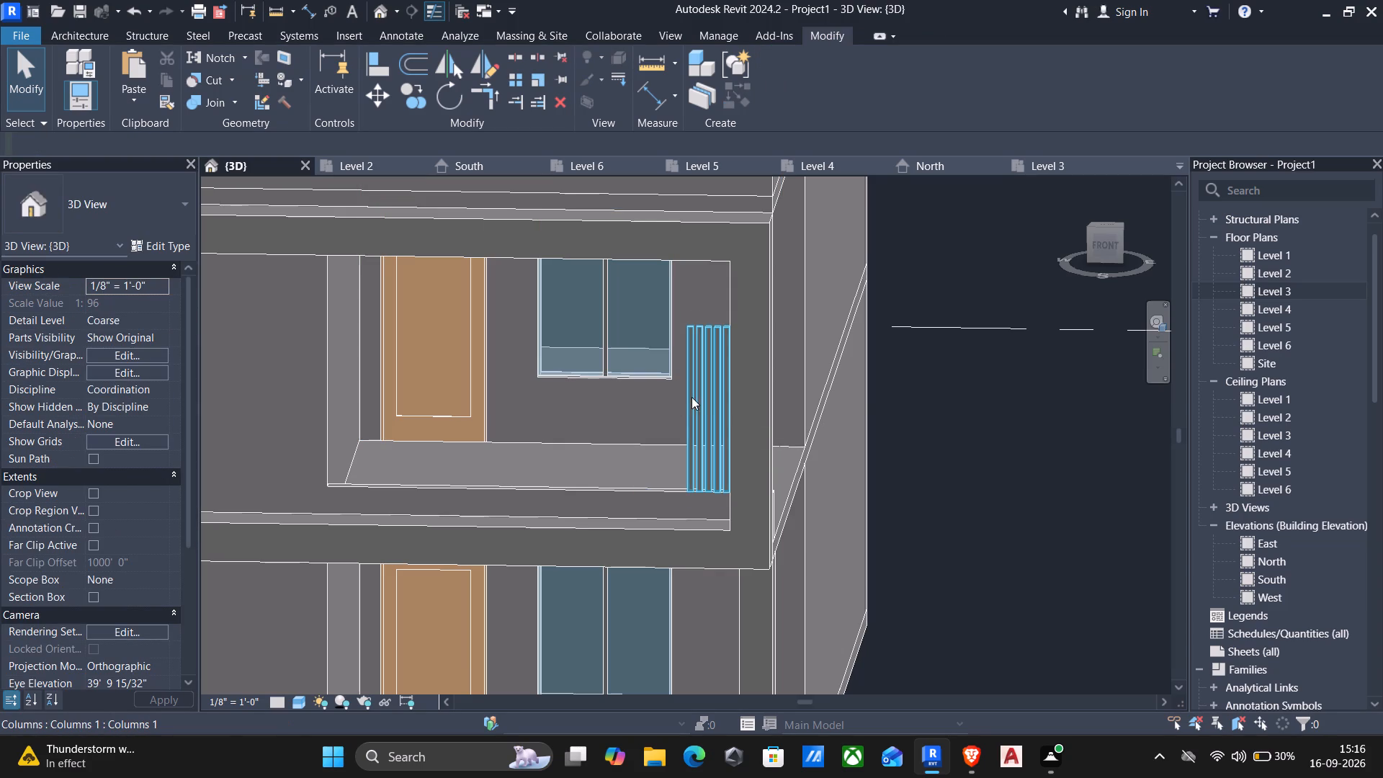
{"action": "left_click", "coordinate": [696, 397]}
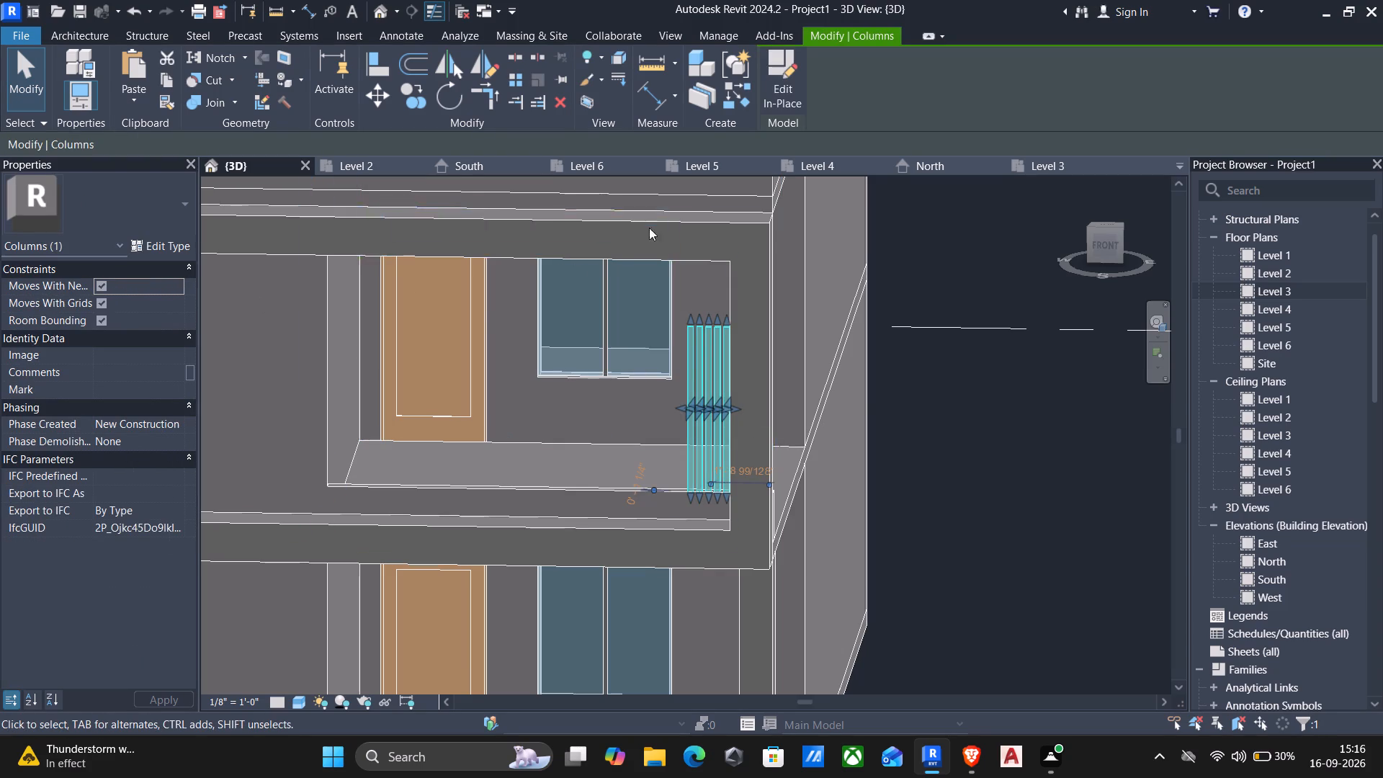
{"action": "left_click", "coordinate": [784, 107]}
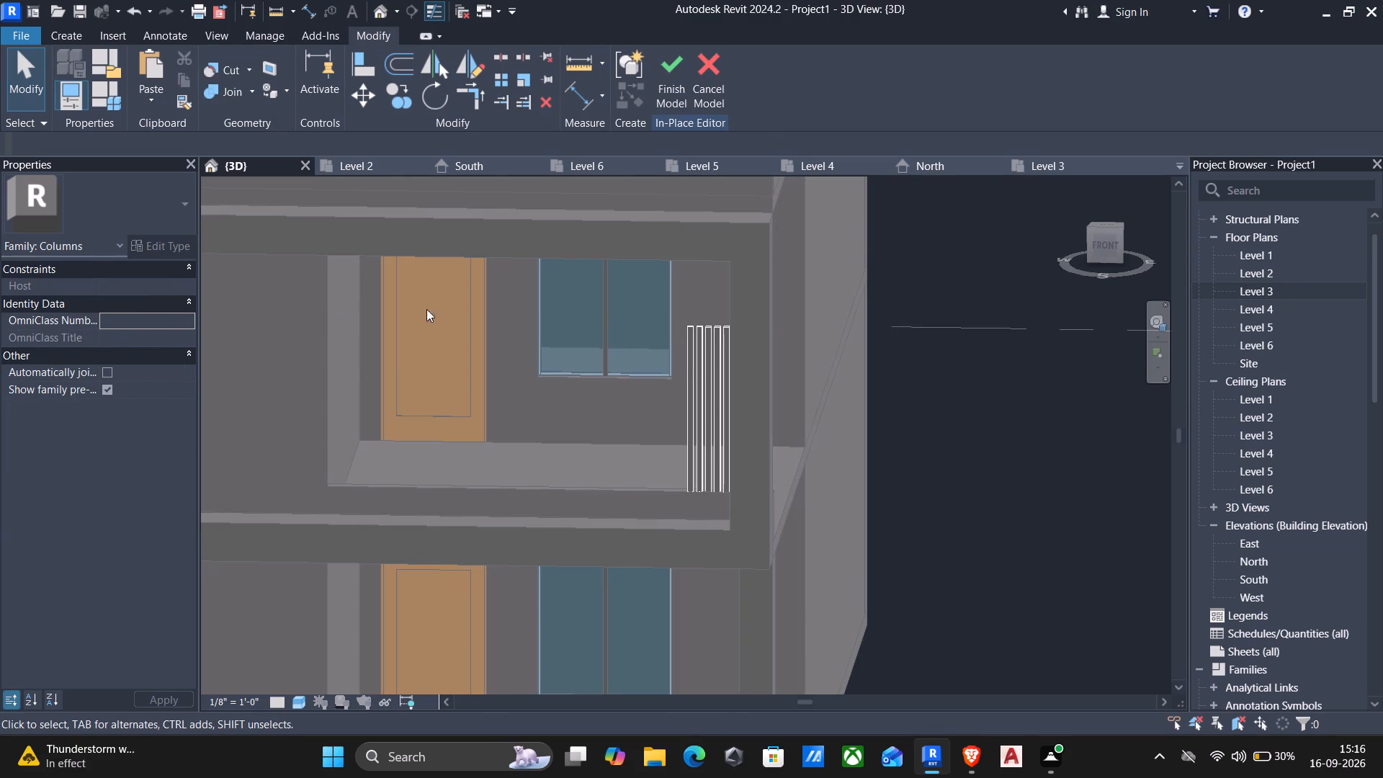
{"action": "left_click", "coordinate": [689, 359]}
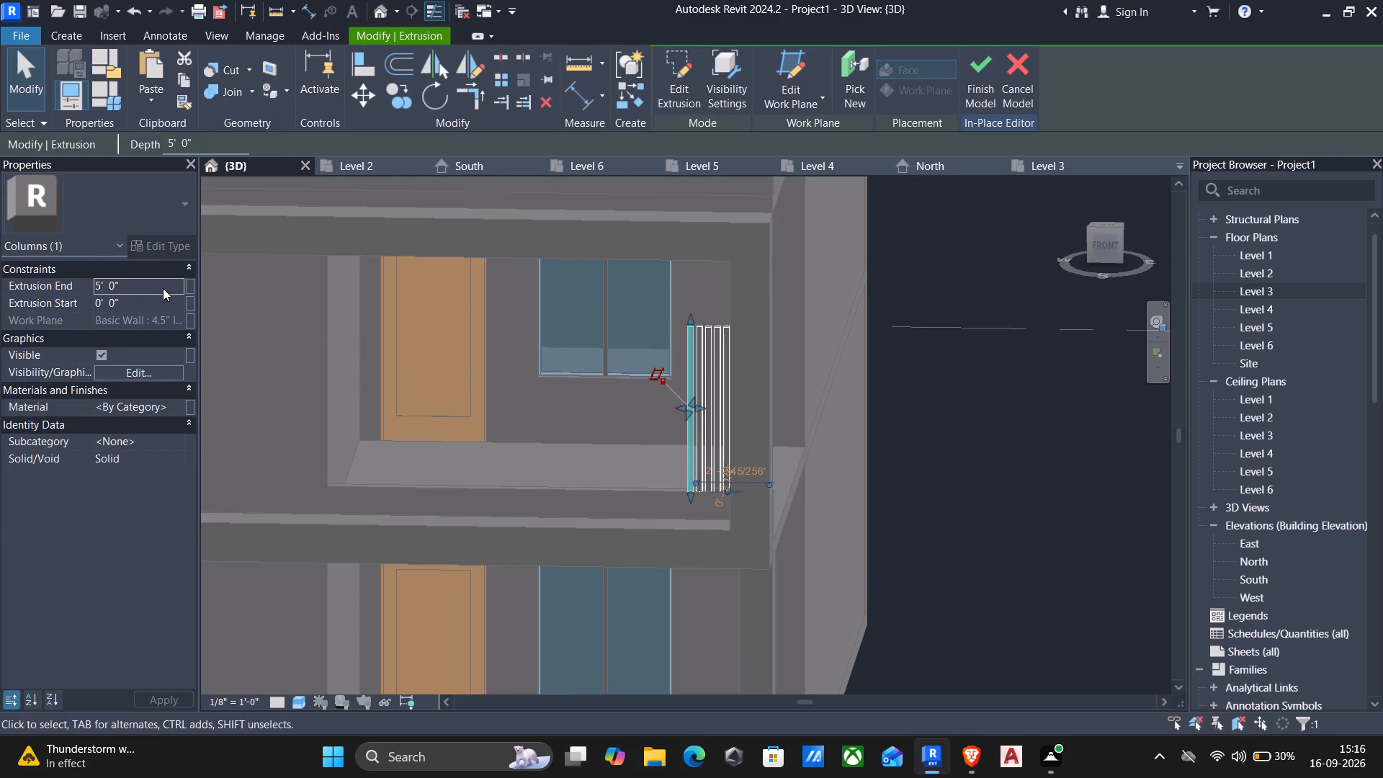
{"action": "left_click", "coordinate": [149, 288]}
{"action": "type", "text": "10'"}
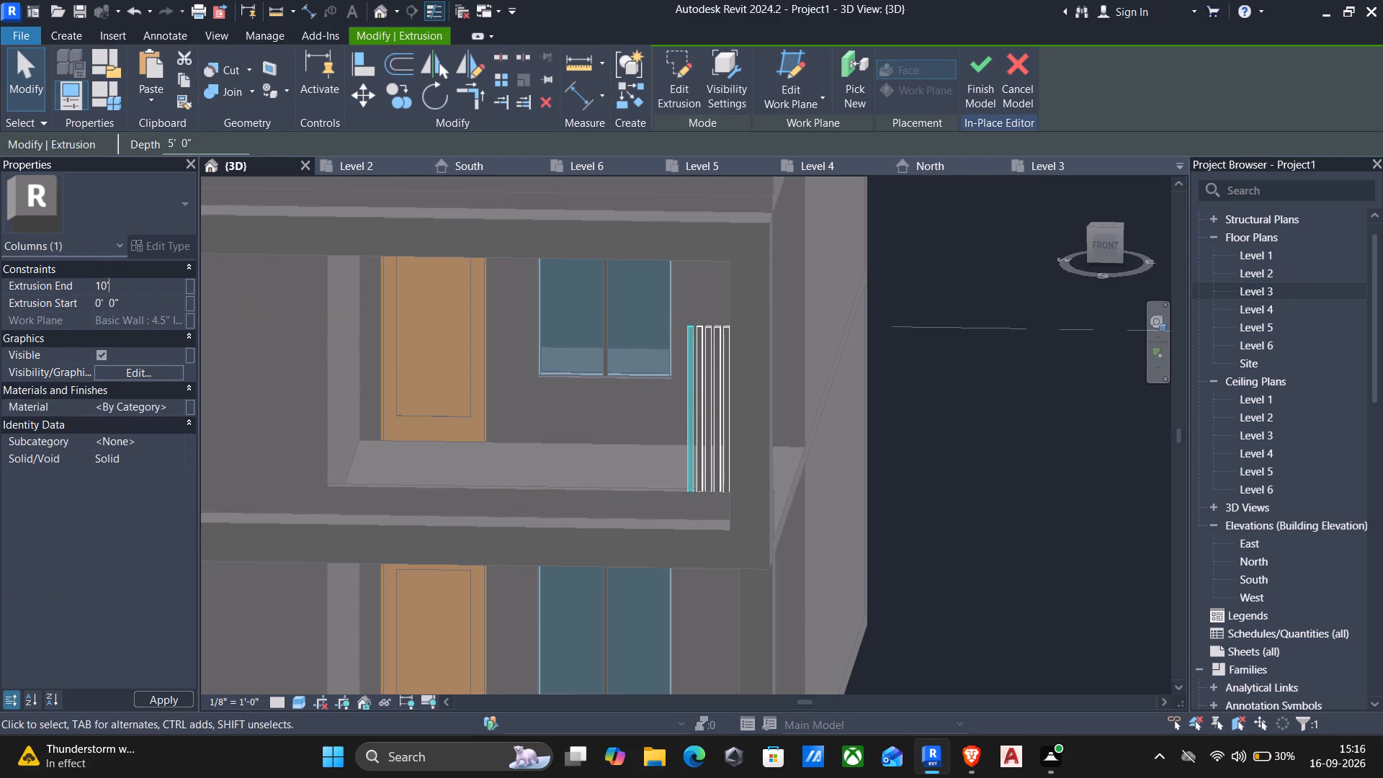
{"action": "key", "text": "Return"}
{"action": "scroll", "coordinate": [696, 388], "scroll_direction": "down", "scroll_amount": 1}
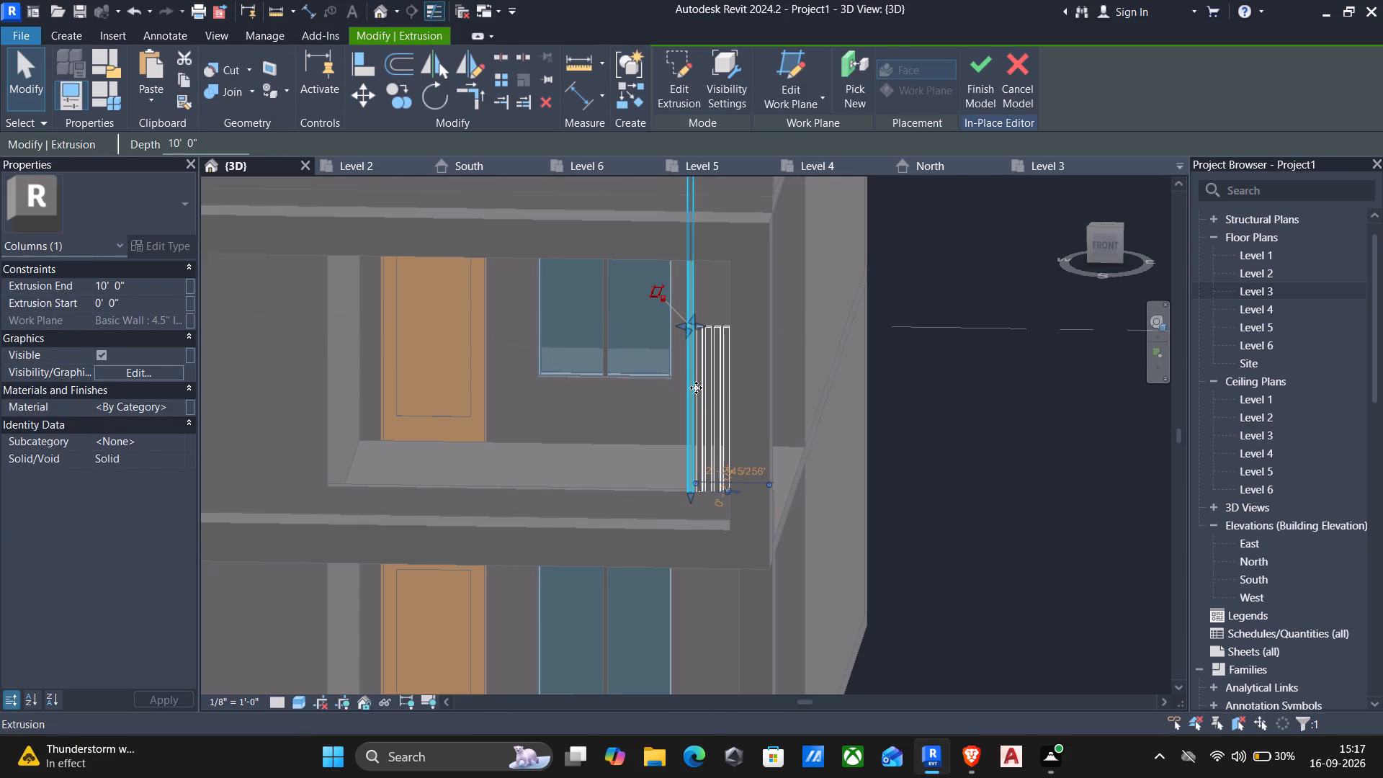
Undo the westernmost balcony column's last Extrusion End change and finish the in-place model.
{"action": "scroll", "coordinate": [696, 388], "scroll_direction": "down", "scroll_amount": 2}
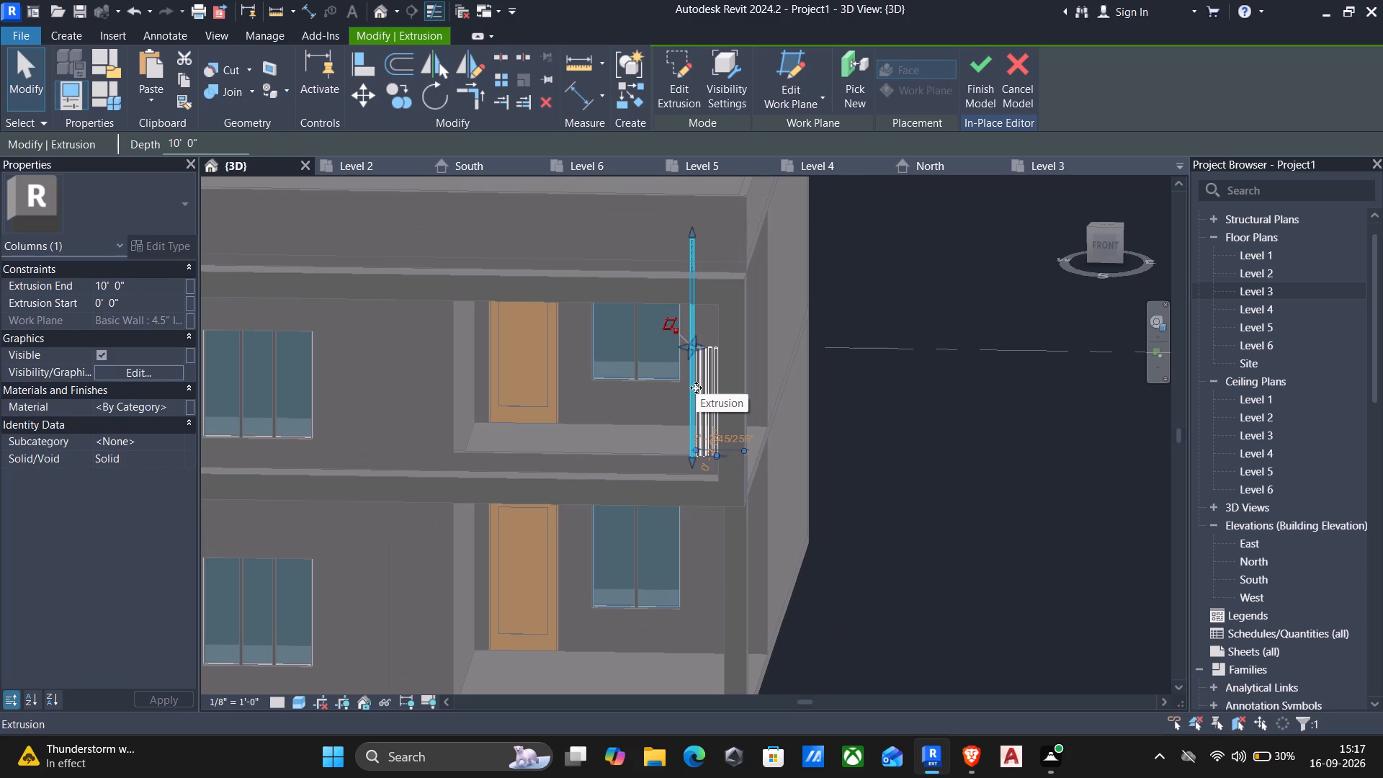
{"action": "key", "text": "Escape"}
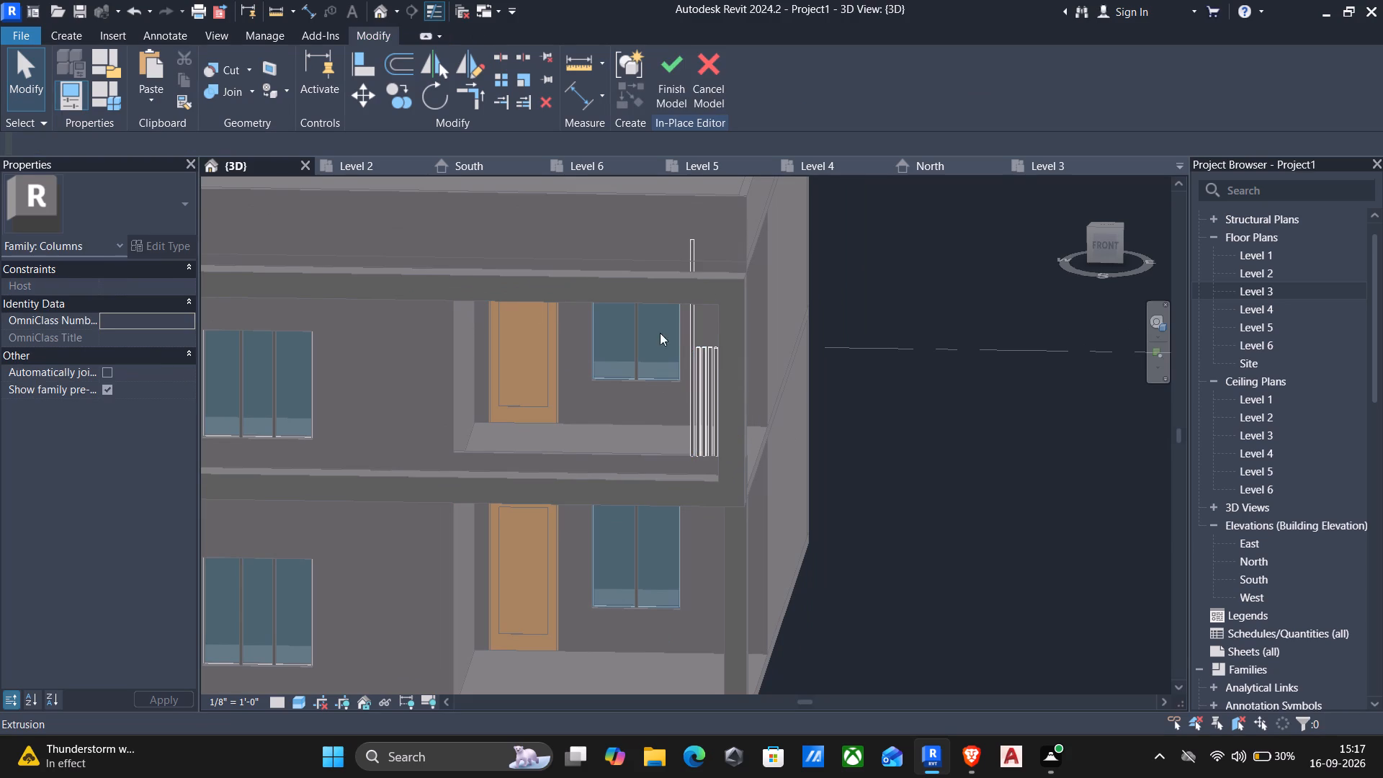
{"action": "key", "text": "ctrl+z"}
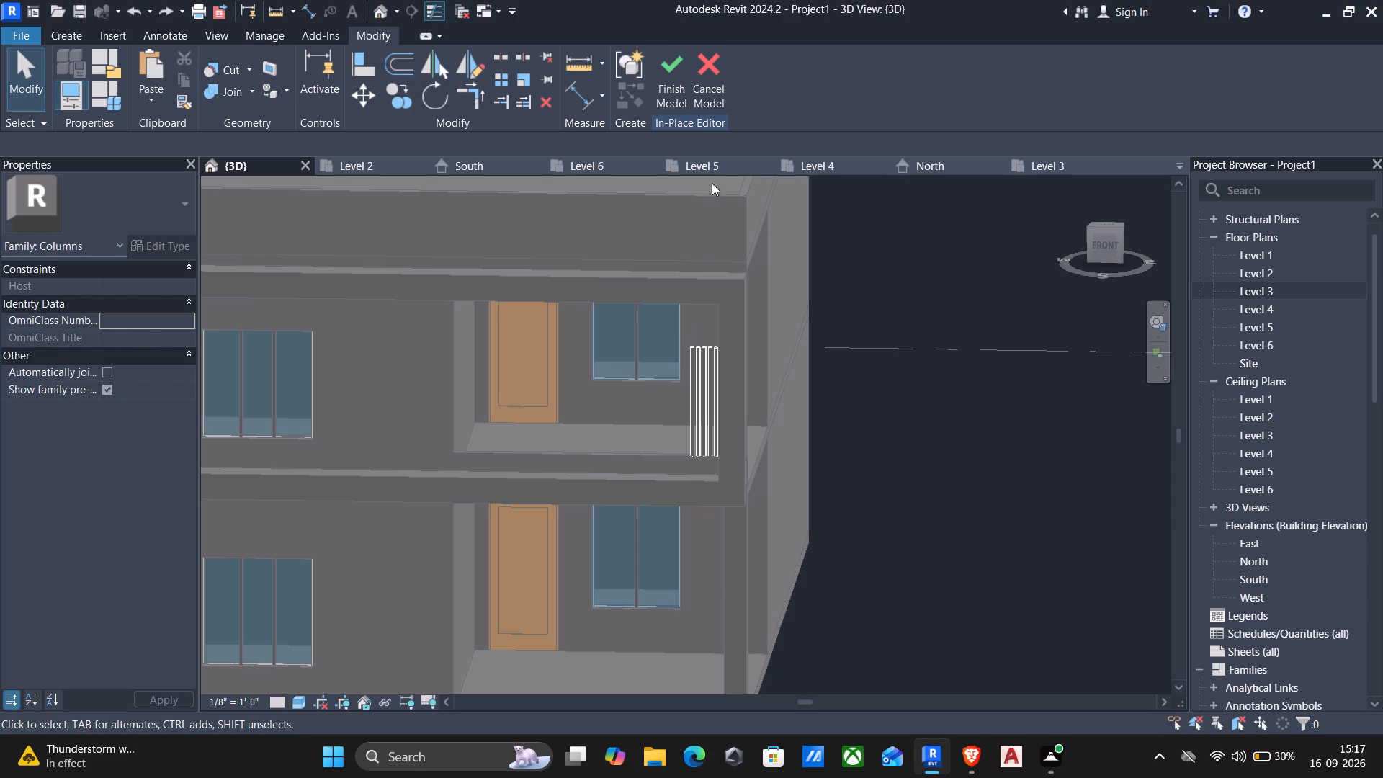
{"action": "left_click", "coordinate": [669, 63]}
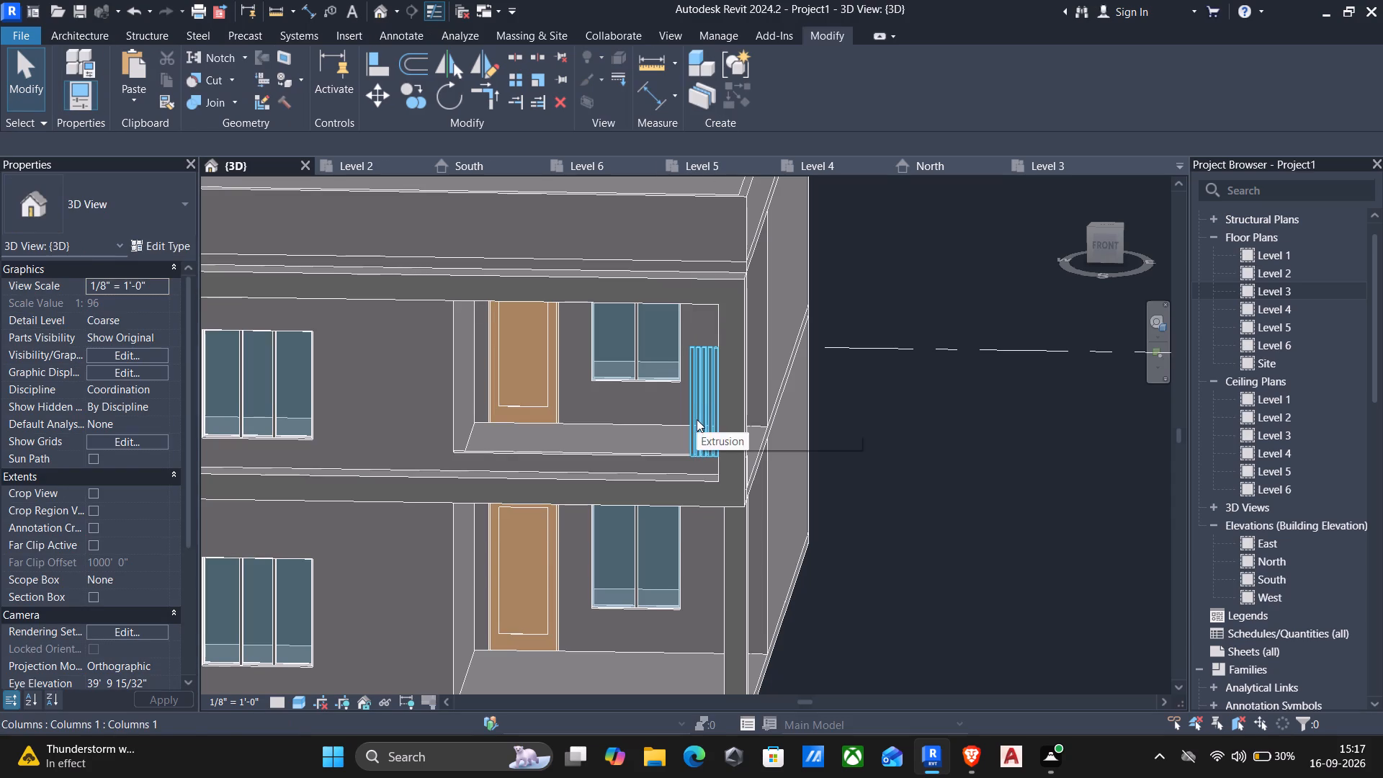
Align the top face of the easternmost slim balcony column to the underside of the 6" floor above.
{"action": "middle_click_drag", "start_coordinate": [697, 422], "coordinate": [401, 336], "text": "shift"}
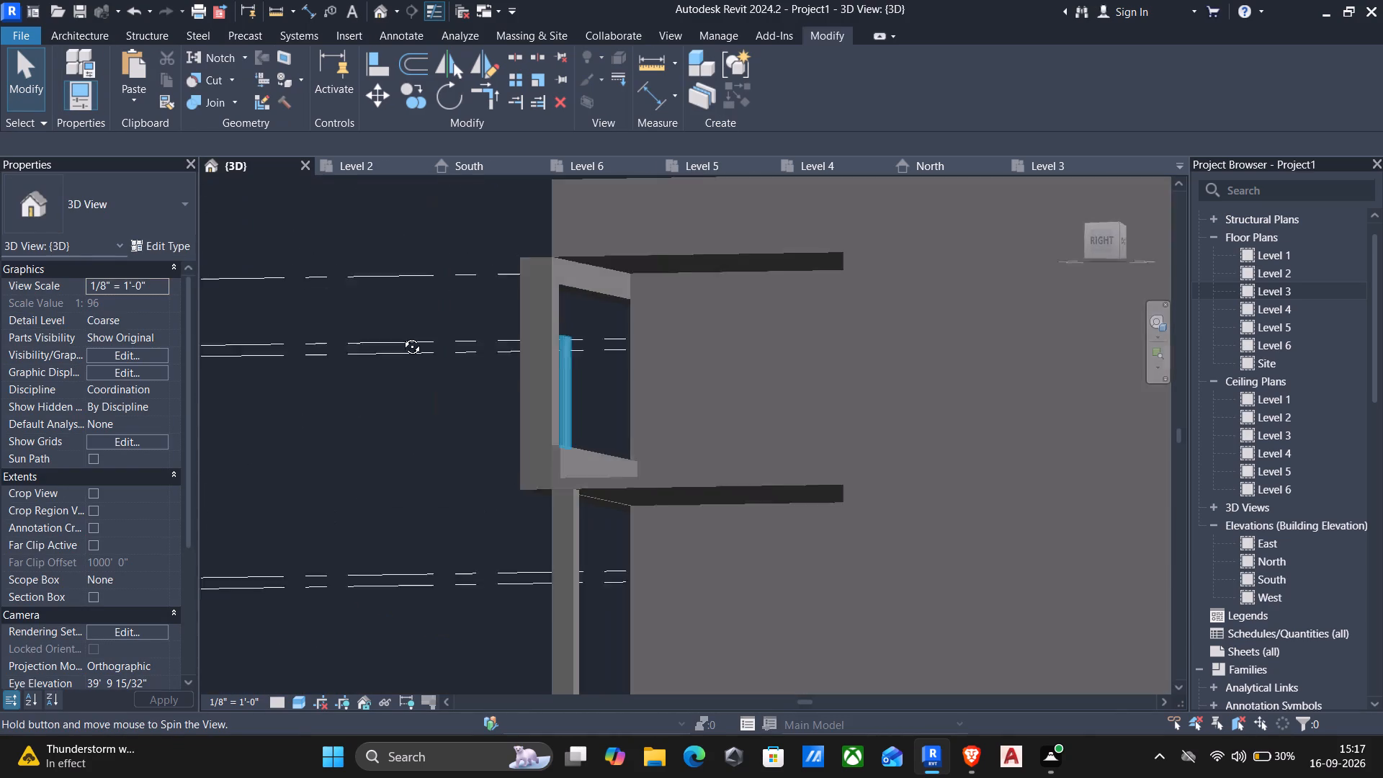
{"action": "middle_click_drag", "start_coordinate": [401, 336], "coordinate": [446, 228], "text": "shift"}
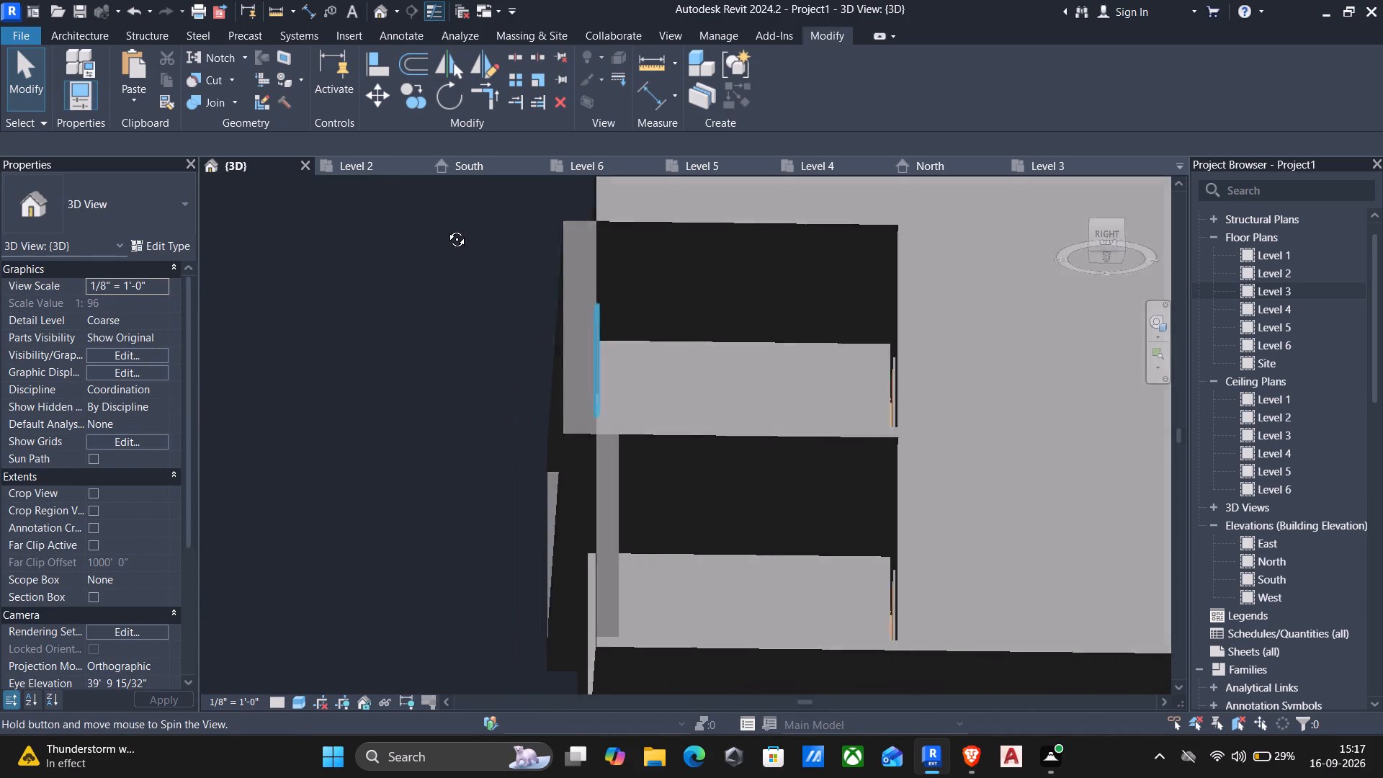
{"action": "middle_click_drag", "start_coordinate": [446, 228], "coordinate": [377, 488], "text": "shift"}
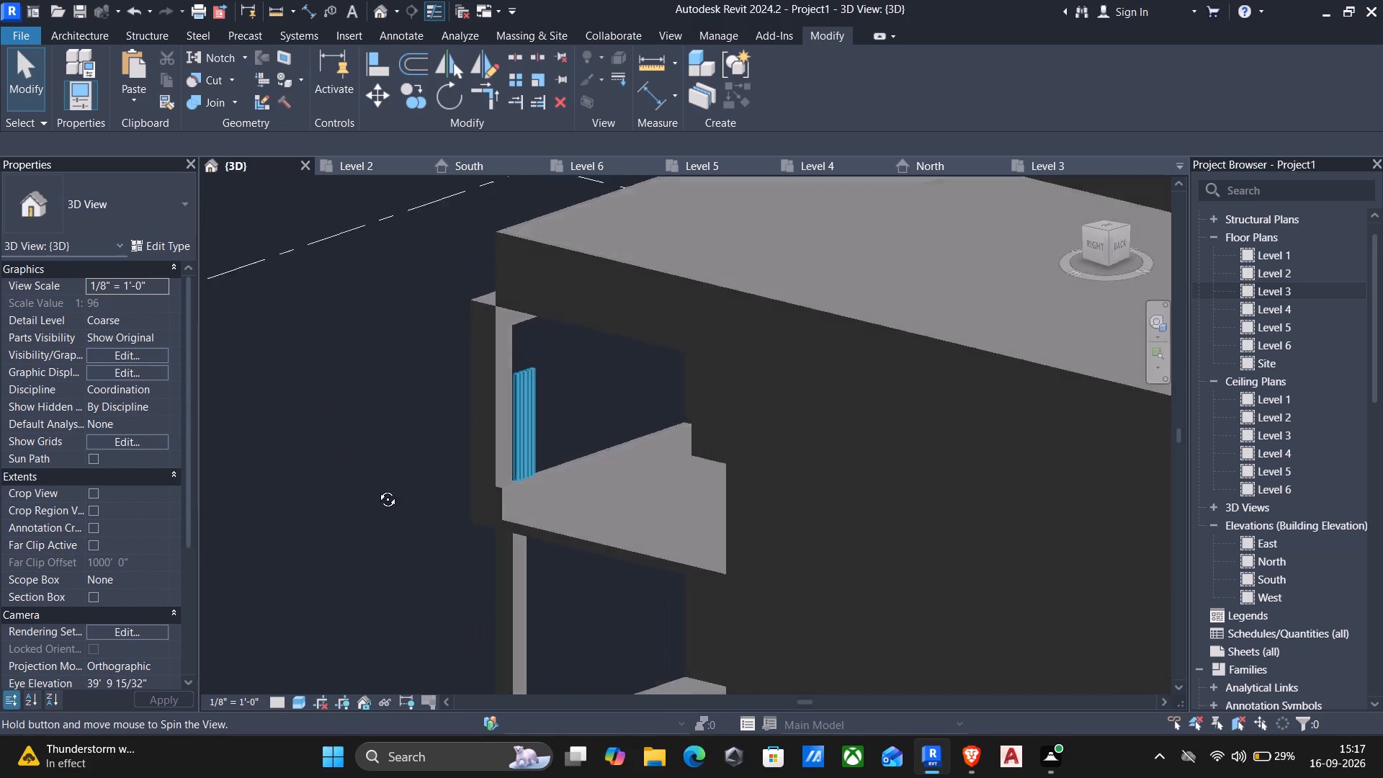
{"action": "middle_click_drag", "start_coordinate": [377, 488], "coordinate": [422, 521], "text": "shift"}
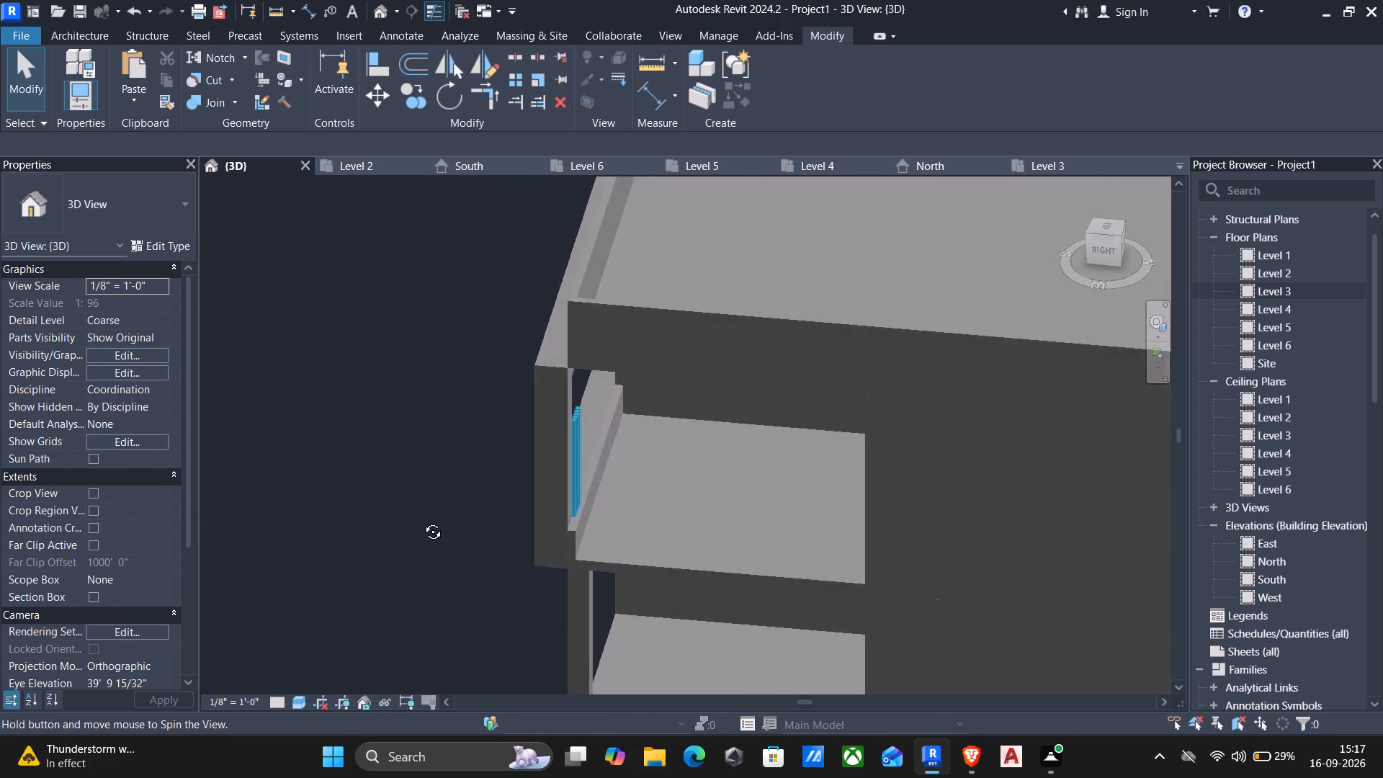
{"action": "middle_click_drag", "start_coordinate": [422, 521], "coordinate": [821, 554], "text": "shift"}
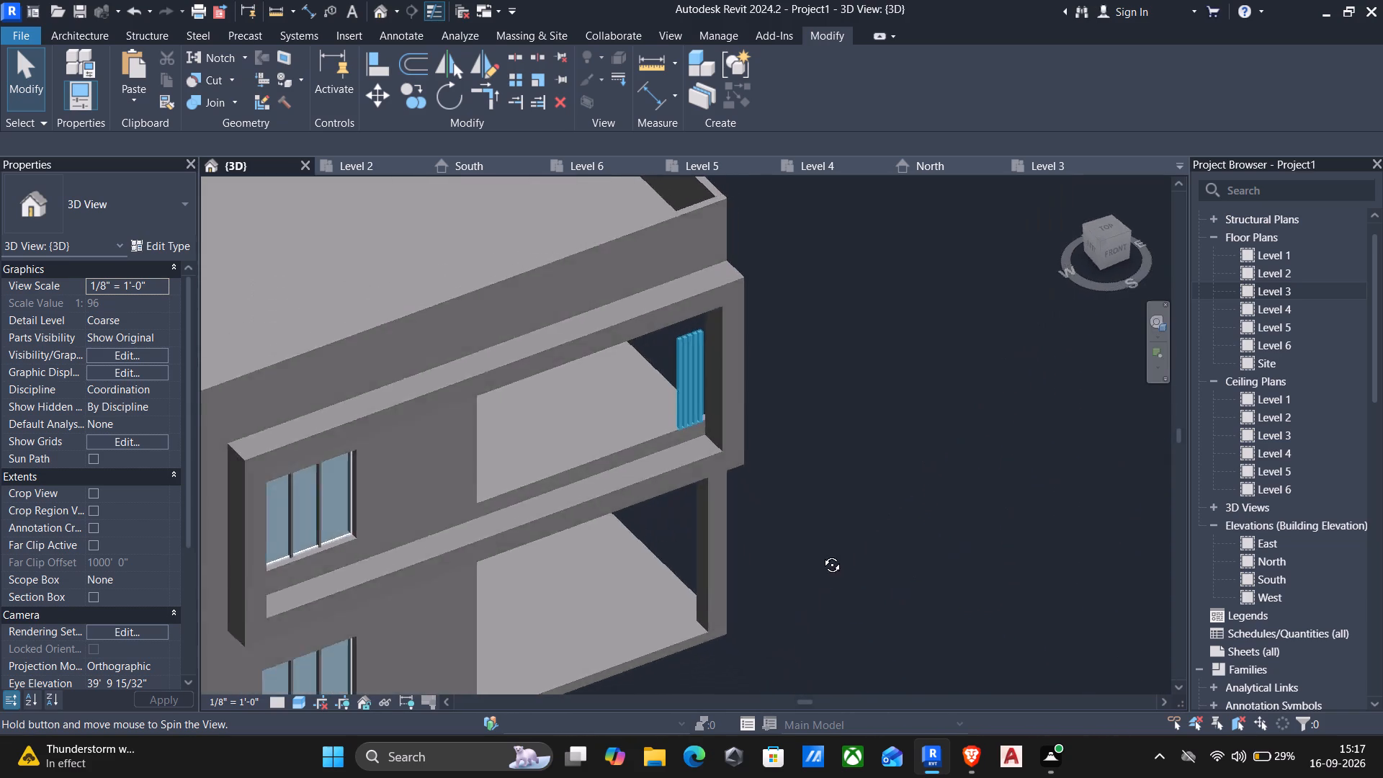
{"action": "middle_click_drag", "start_coordinate": [821, 554], "coordinate": [588, 395], "text": "shift"}
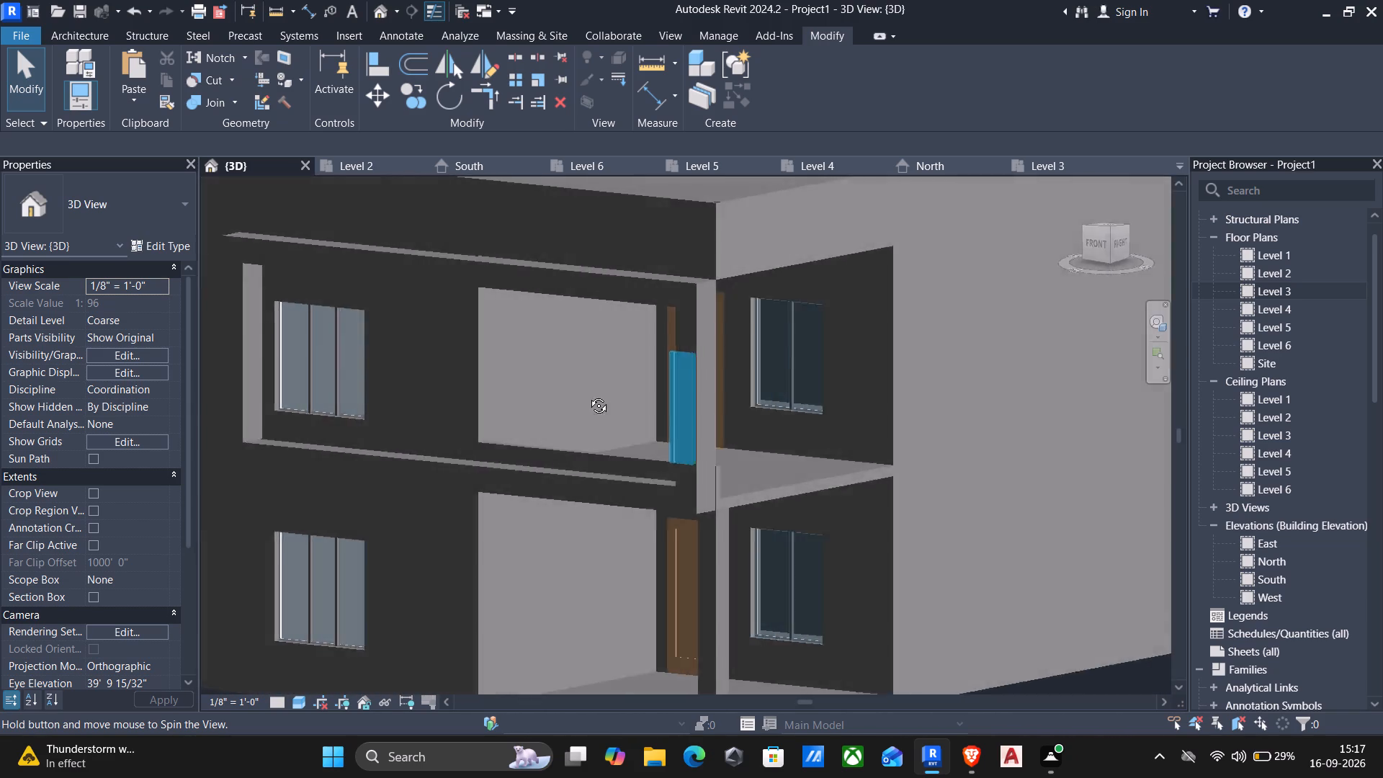
{"action": "middle_click_drag", "start_coordinate": [588, 395], "coordinate": [408, 300], "text": "shift"}
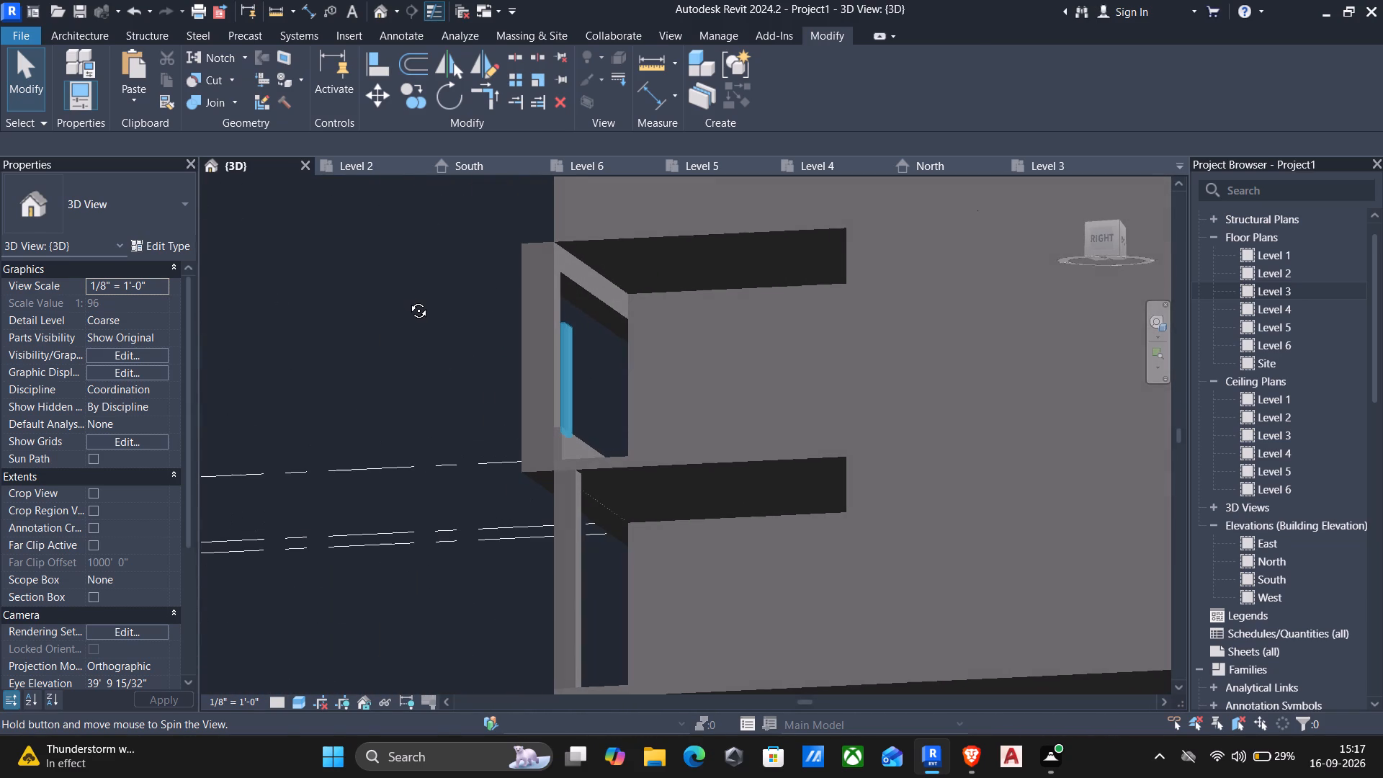
{"action": "middle_click_drag", "start_coordinate": [408, 300], "coordinate": [408, 298], "text": "shift"}
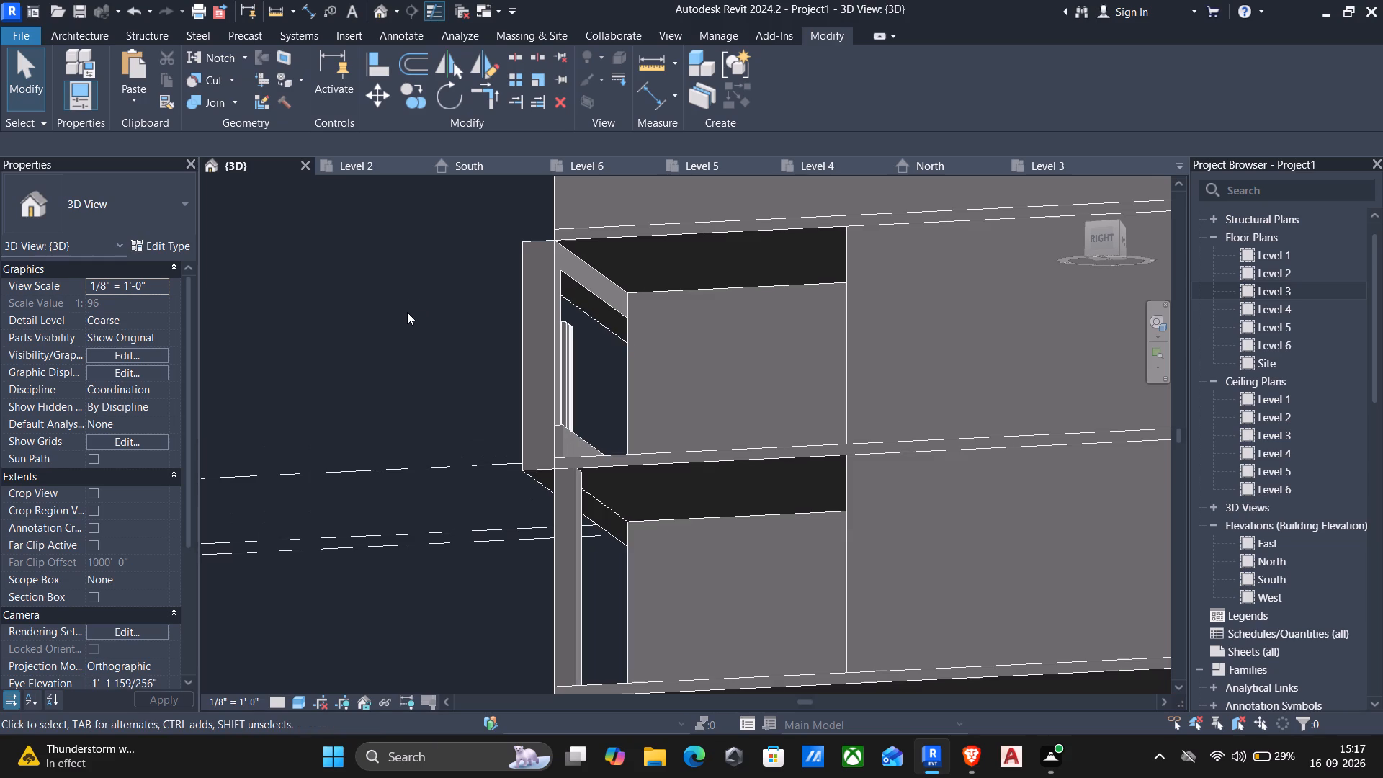
{"action": "left_click", "coordinate": [378, 64]}
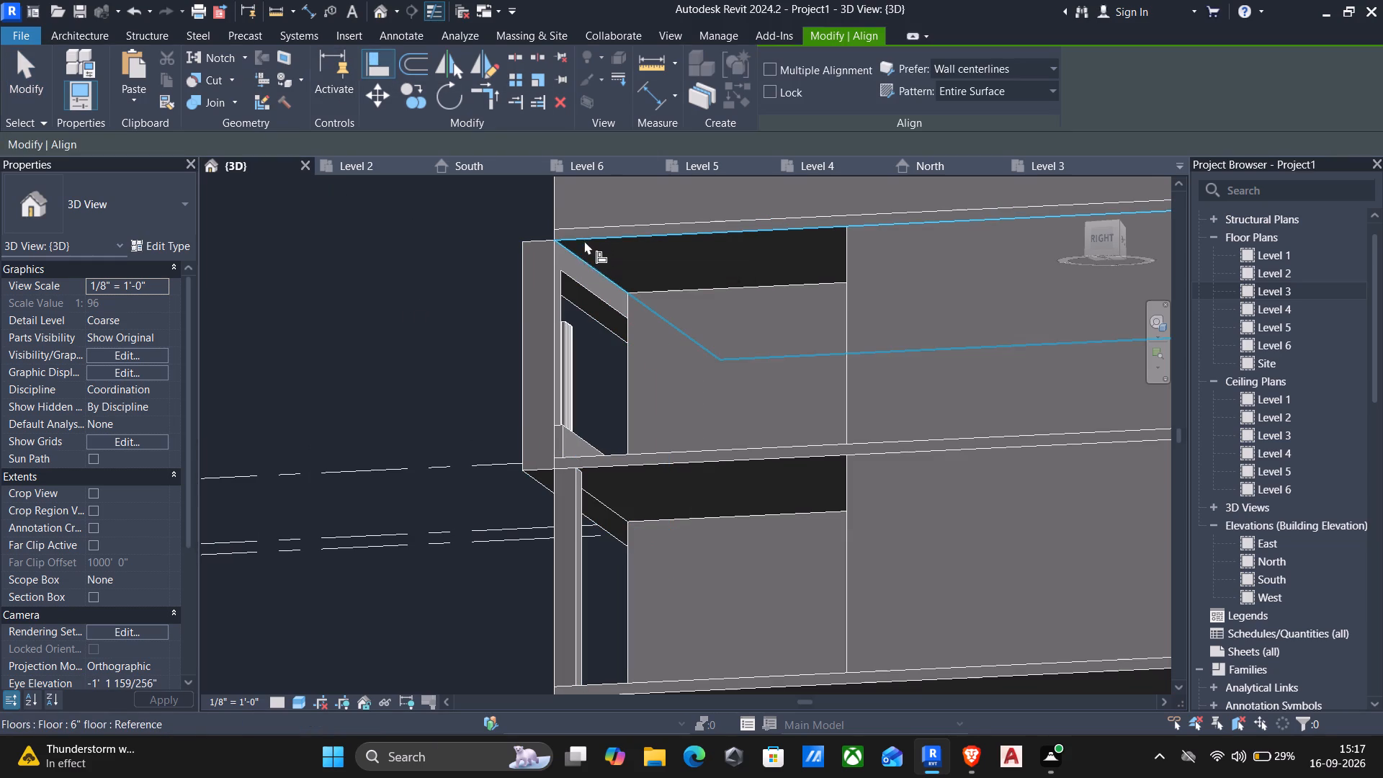
{"action": "left_click", "coordinate": [584, 243]}
{"action": "middle_click_drag", "start_coordinate": [642, 375], "coordinate": [594, 460], "text": "shift"}
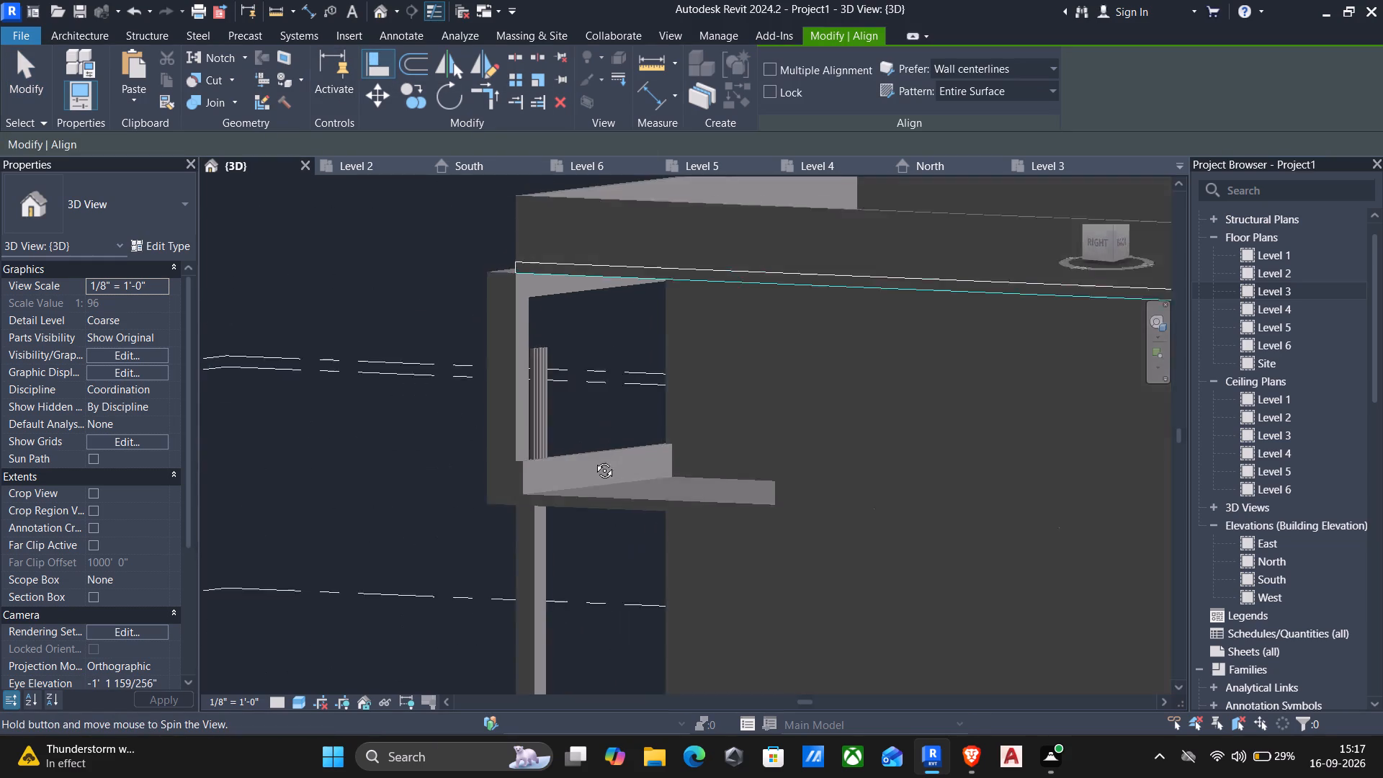
{"action": "middle_click_drag", "start_coordinate": [594, 460], "coordinate": [529, 548], "text": "shift"}
{"action": "middle_click_drag", "start_coordinate": [442, 389], "coordinate": [460, 553]}
{"action": "scroll", "coordinate": [488, 547], "scroll_direction": "up", "scroll_amount": 2}
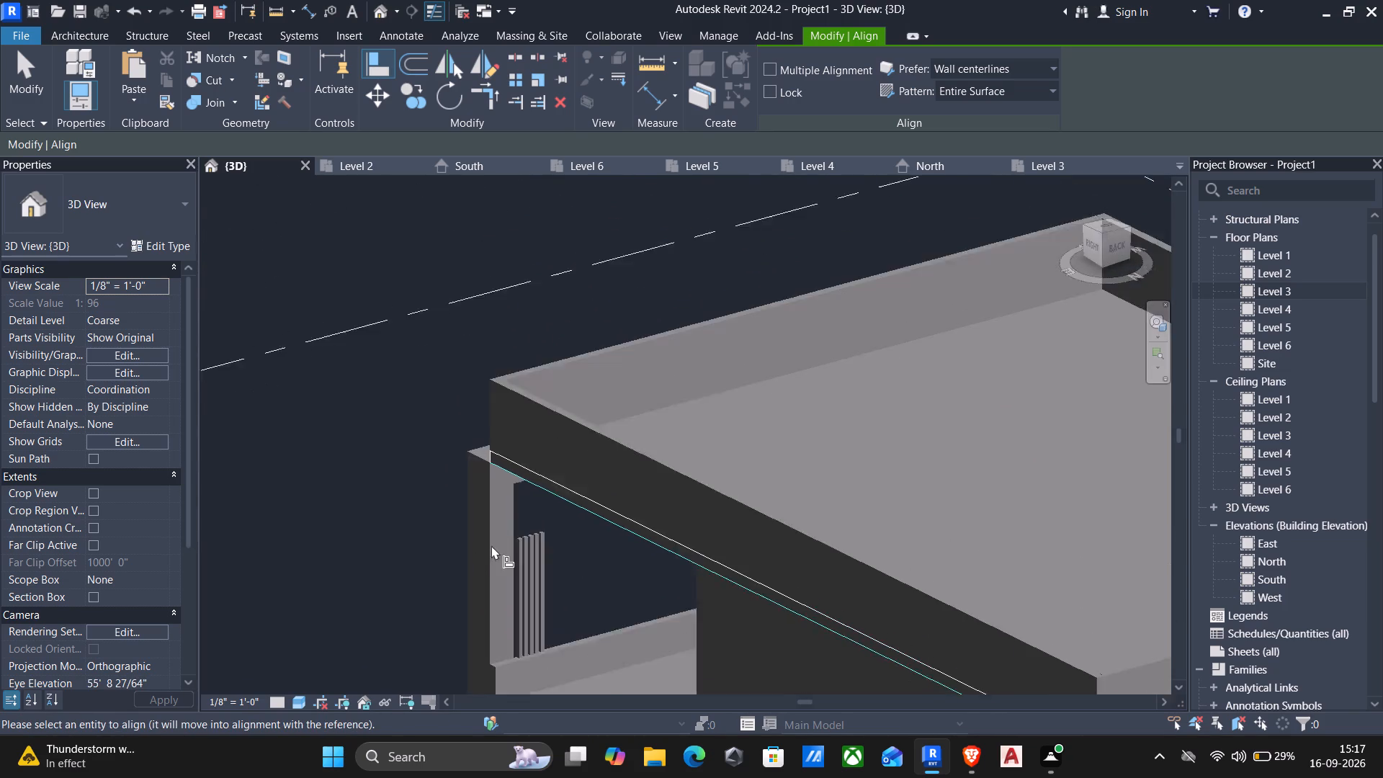
{"action": "scroll", "coordinate": [491, 545], "scroll_direction": "up", "scroll_amount": 2}
{"action": "scroll", "coordinate": [574, 547], "scroll_direction": "up", "scroll_amount": 4}
{"action": "scroll", "coordinate": [516, 531], "scroll_direction": "up", "scroll_amount": 3}
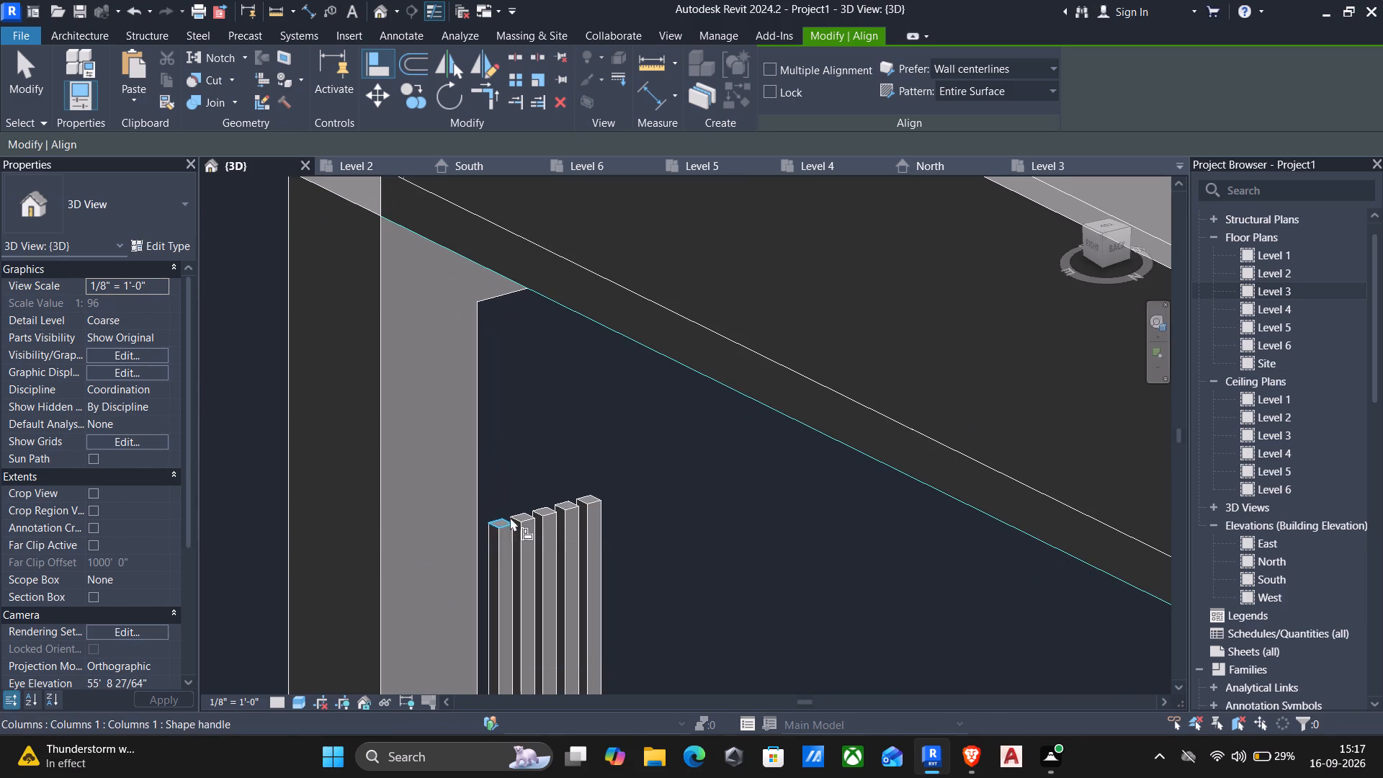
{"action": "left_click", "coordinate": [507, 526]}
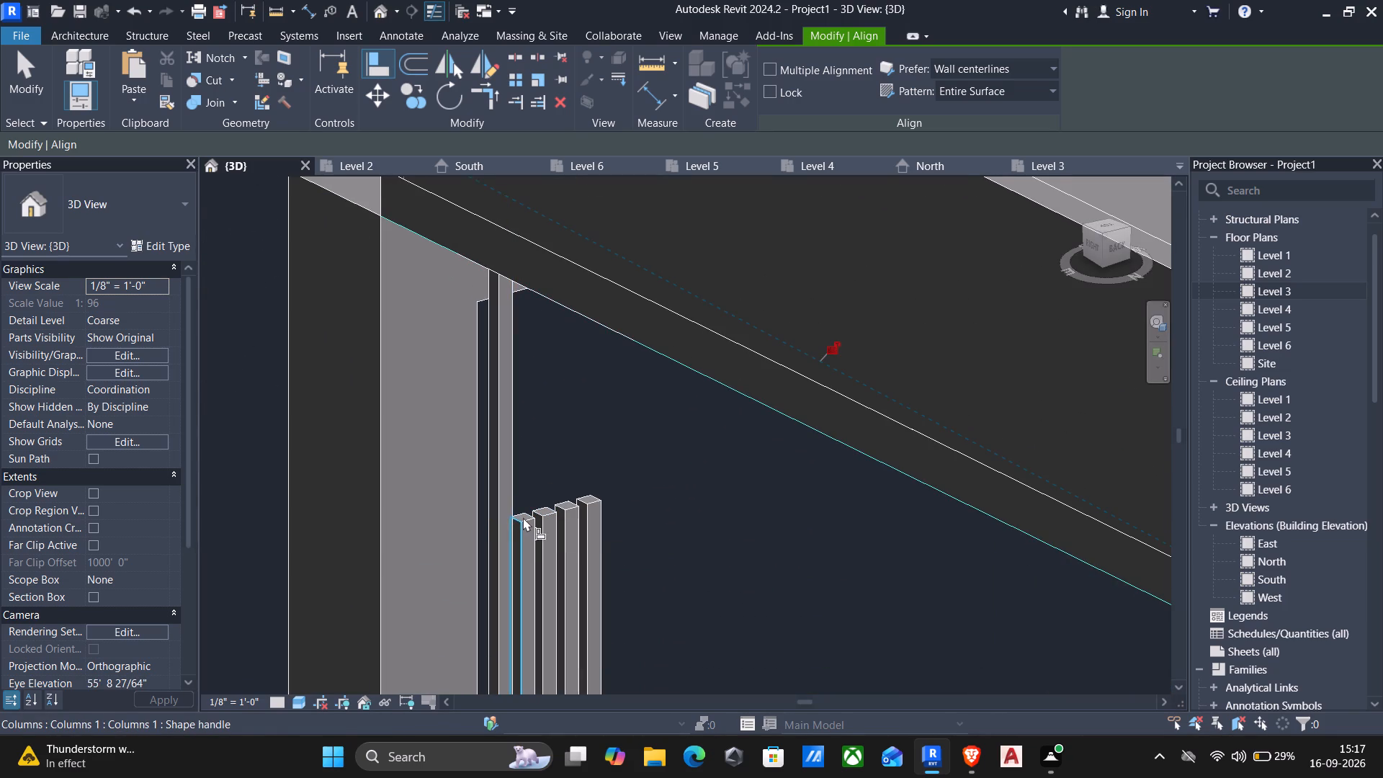
Align the top of the second column from the east to the underside of the same 6" floor.
{"action": "scroll", "coordinate": [523, 517], "scroll_direction": "down", "scroll_amount": 3}
{"action": "middle_click_drag", "start_coordinate": [514, 527], "coordinate": [564, 376], "text": "shift"}
{"action": "scroll", "coordinate": [555, 461], "scroll_direction": "down", "scroll_amount": 4}
{"action": "middle_click_drag", "start_coordinate": [491, 559], "coordinate": [487, 436]}
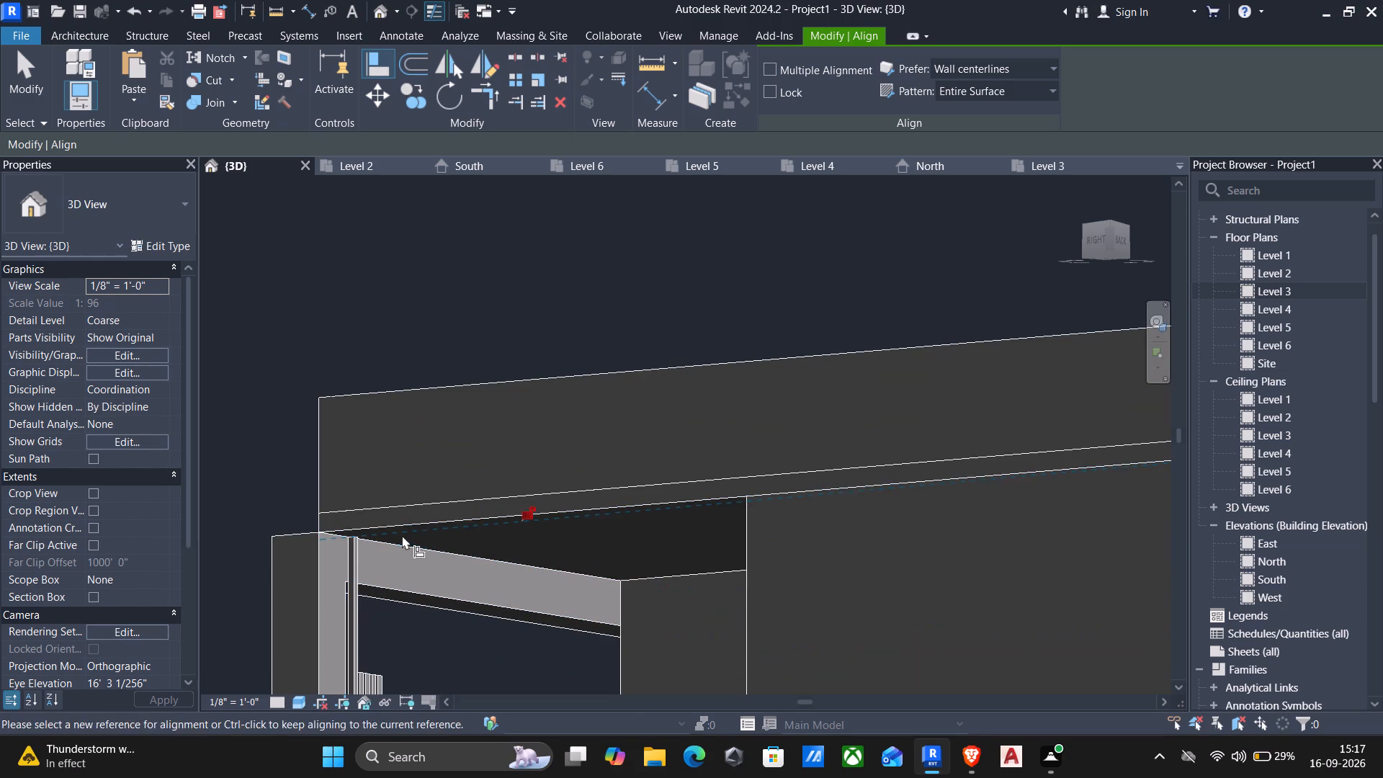
{"action": "left_click", "coordinate": [420, 530]}
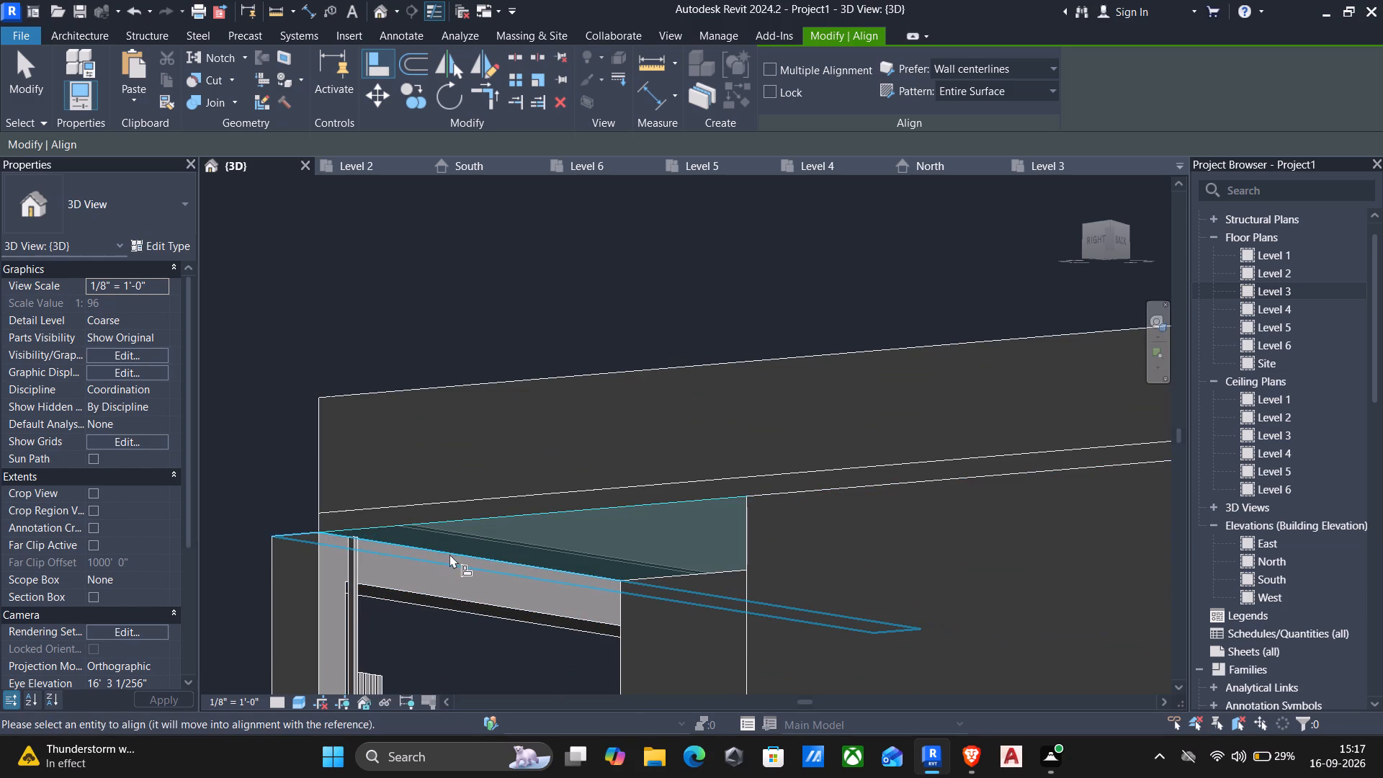
{"action": "middle_click_drag", "start_coordinate": [449, 560], "coordinate": [475, 777], "text": "shift"}
{"action": "scroll", "coordinate": [311, 408], "scroll_direction": "up", "scroll_amount": 3}
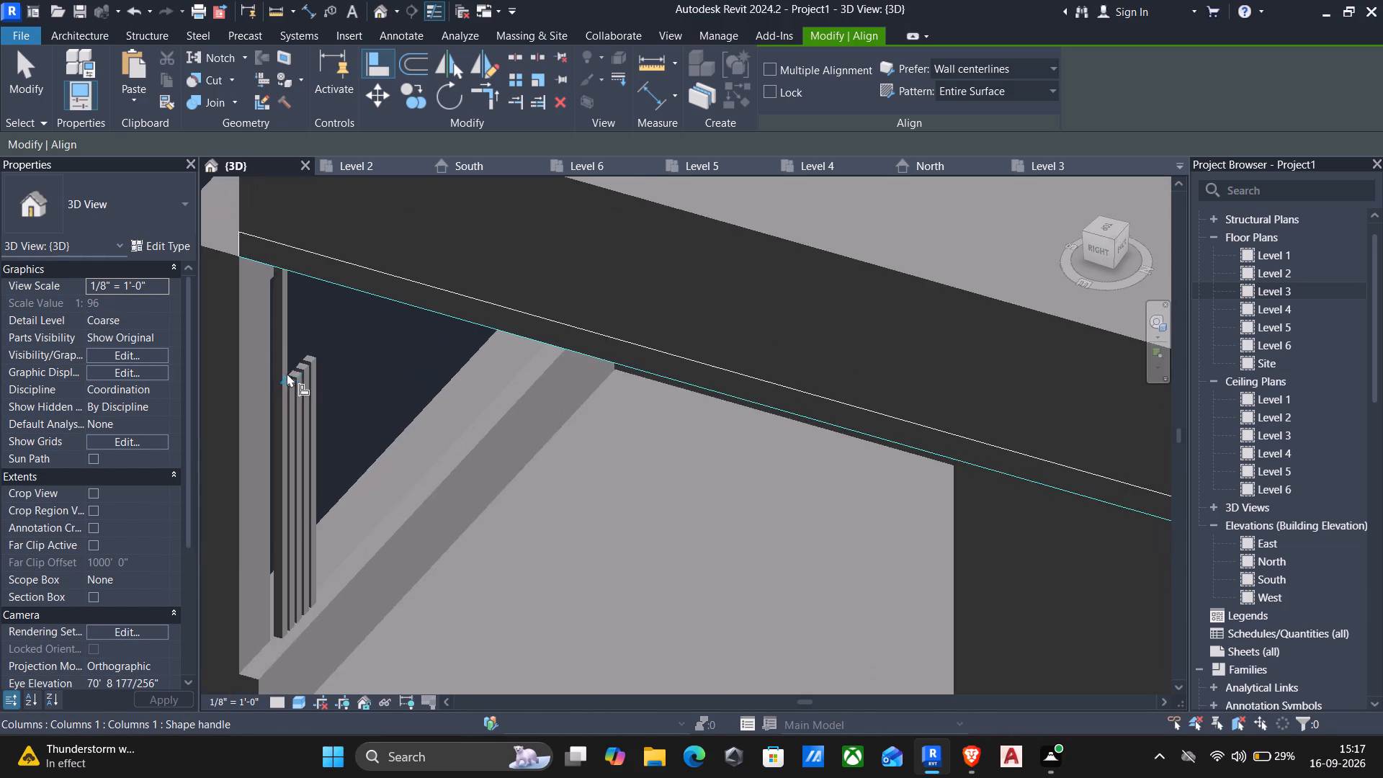
{"action": "scroll", "coordinate": [290, 377], "scroll_direction": "up", "scroll_amount": 2}
{"action": "left_click", "coordinate": [290, 380]}
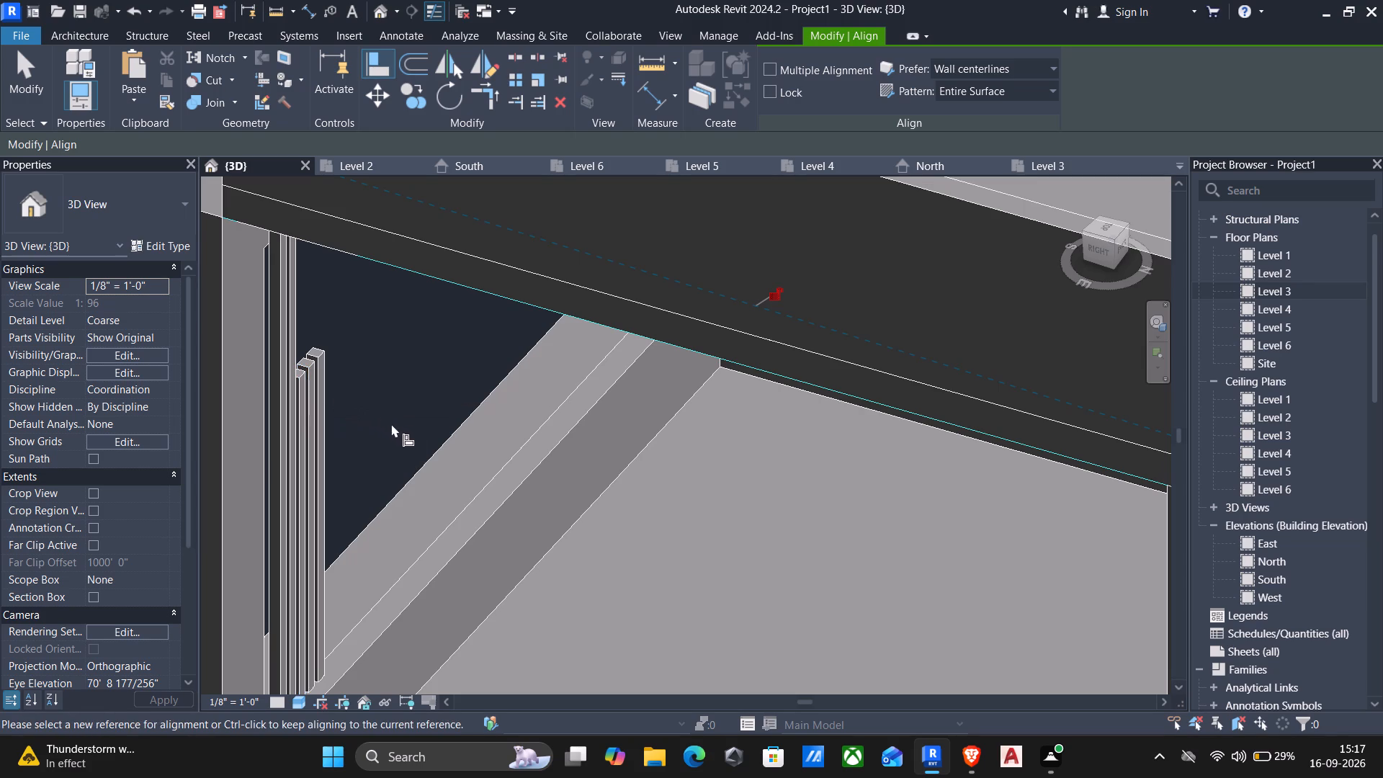
Align the tops of the remaining three slim columns to the underside of the 6" floor, using one shared reference.
{"action": "middle_click_drag", "start_coordinate": [410, 451], "coordinate": [395, 328], "text": "shift"}
{"action": "middle_click_drag", "start_coordinate": [434, 512], "coordinate": [445, 462], "text": "shift"}
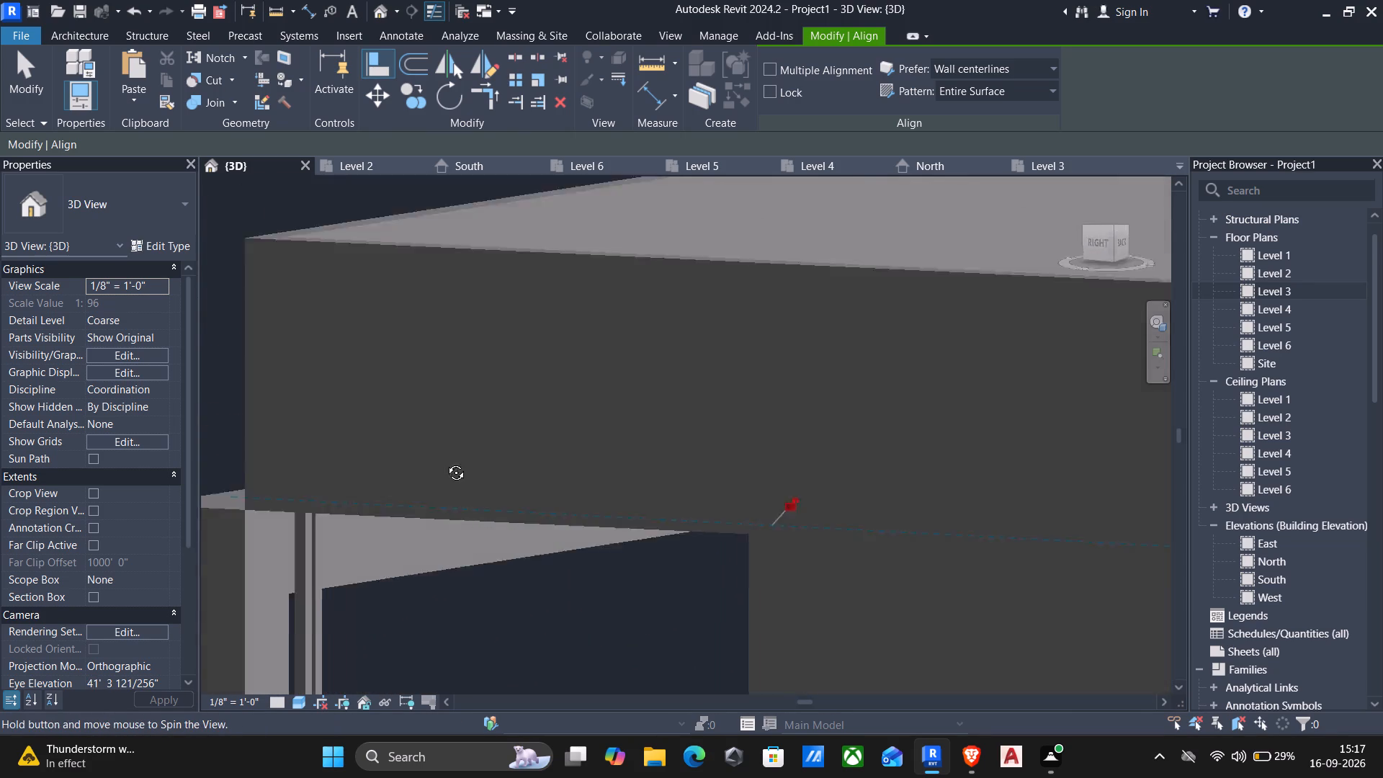
{"action": "middle_click_drag", "start_coordinate": [445, 462], "coordinate": [446, 404], "text": "shift"}
{"action": "scroll", "coordinate": [478, 506], "scroll_direction": "down", "scroll_amount": 2}
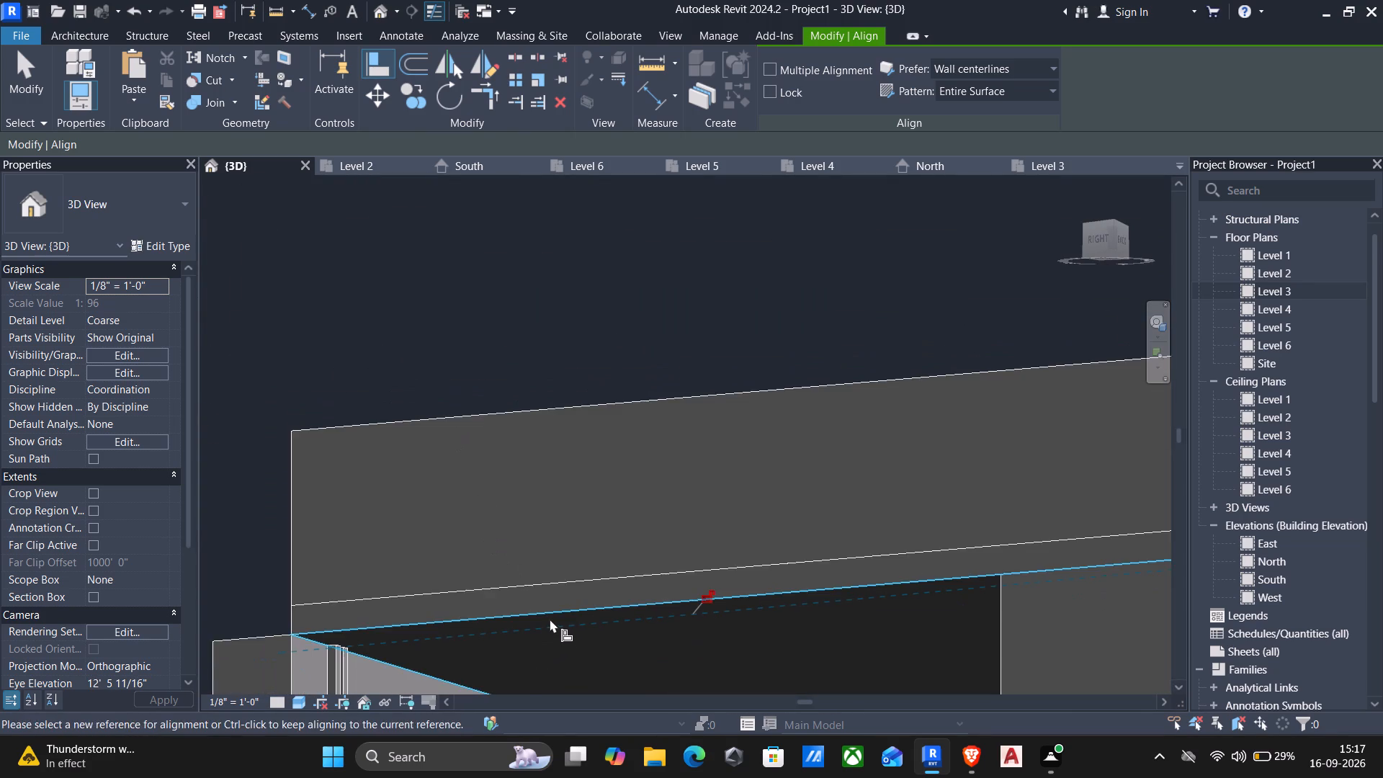
{"action": "scroll", "coordinate": [550, 619], "scroll_direction": "down", "scroll_amount": 1}
{"action": "middle_click_drag", "start_coordinate": [549, 621], "coordinate": [524, 547]}
{"action": "left_click", "coordinate": [519, 546]}
{"action": "scroll", "coordinate": [530, 570], "scroll_direction": "down", "scroll_amount": 1}
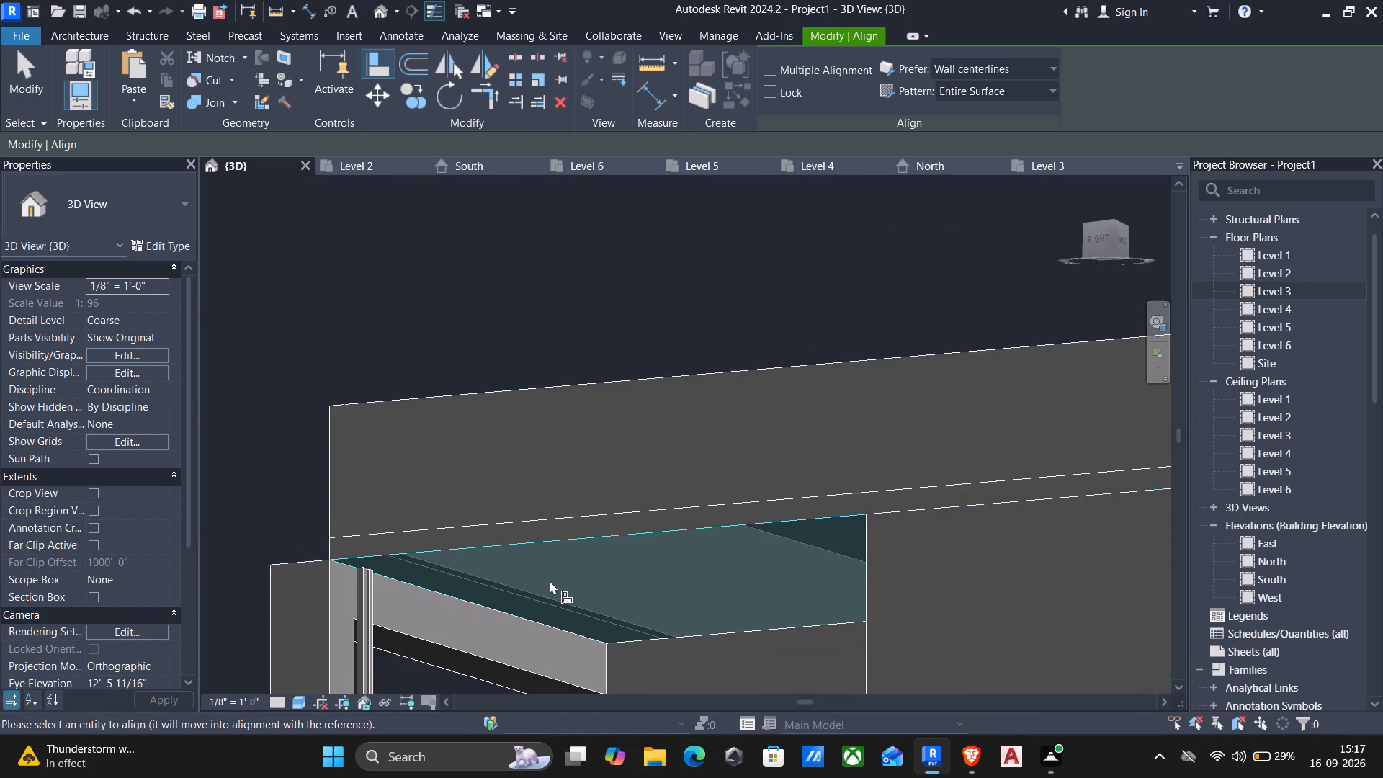
{"action": "middle_click_drag", "start_coordinate": [550, 585], "coordinate": [486, 699], "text": "shift"}
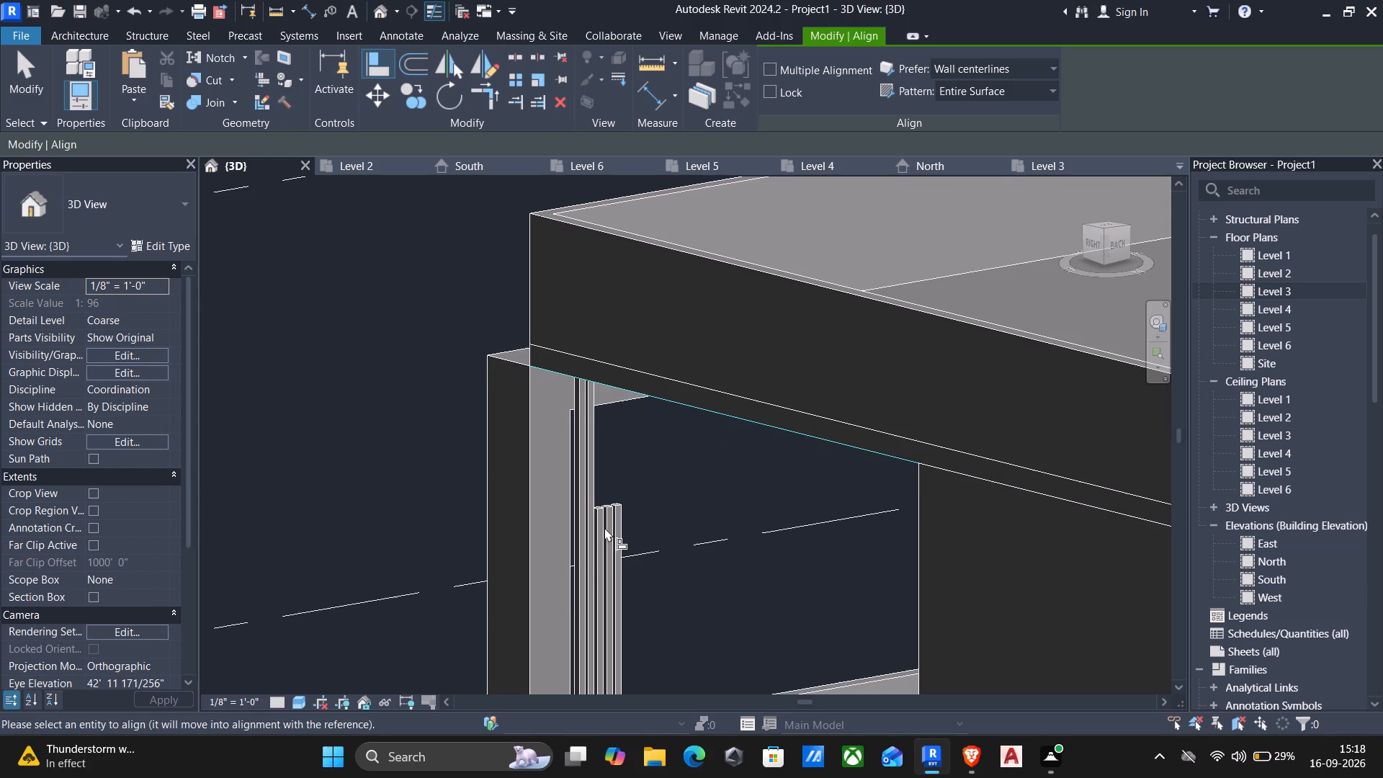
{"action": "scroll", "coordinate": [610, 517], "scroll_direction": "up", "scroll_amount": 6}
{"action": "left_click", "coordinate": [590, 514], "text": "ctrl"}
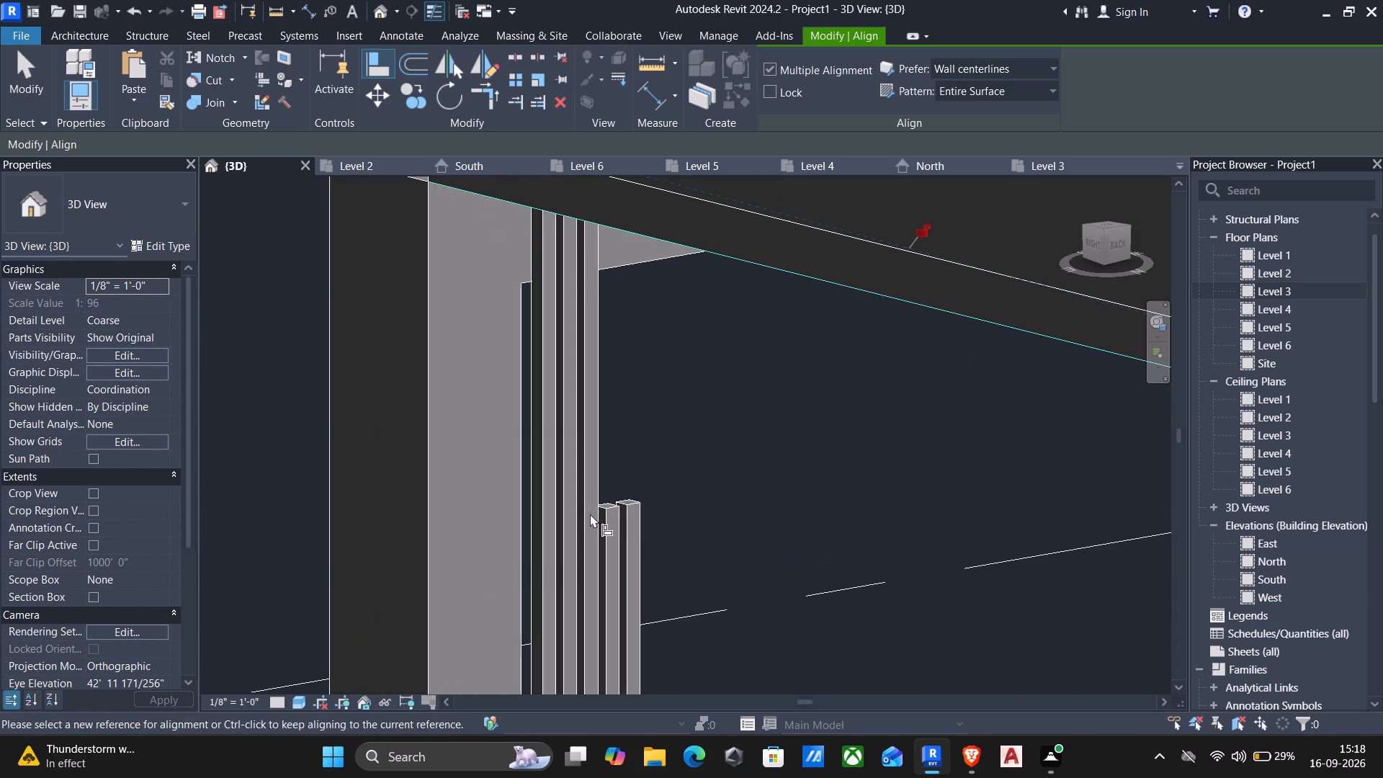
{"action": "left_click", "coordinate": [601, 505], "text": "ctrl"}
{"action": "left_click", "coordinate": [625, 506], "text": "ctrl"}
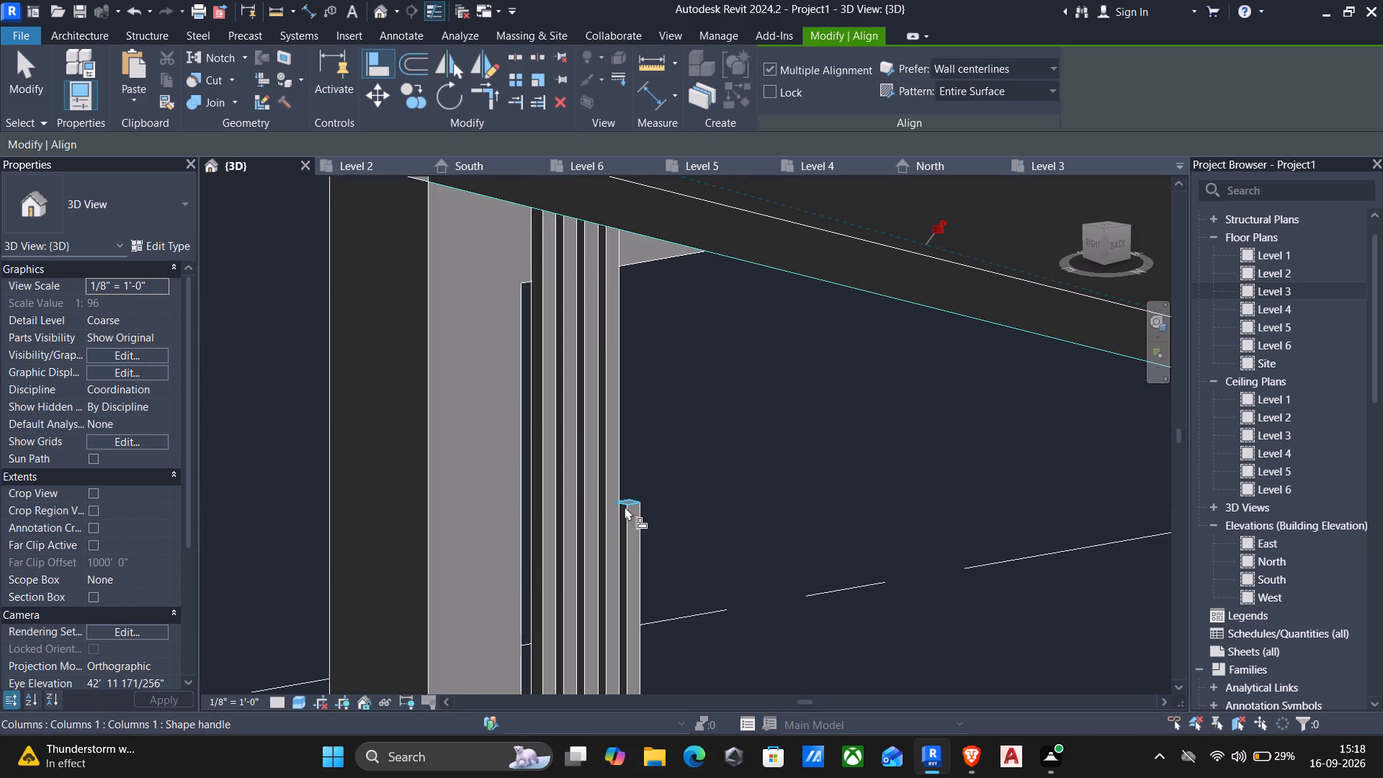
Examine the five slim columns in the balcony opening from the front, checking their tops, bases and spacing.
{"action": "scroll", "coordinate": [491, 516], "scroll_direction": "down", "scroll_amount": 4}
{"action": "middle_click_drag", "start_coordinate": [392, 523], "coordinate": [605, 584], "text": "shift"}
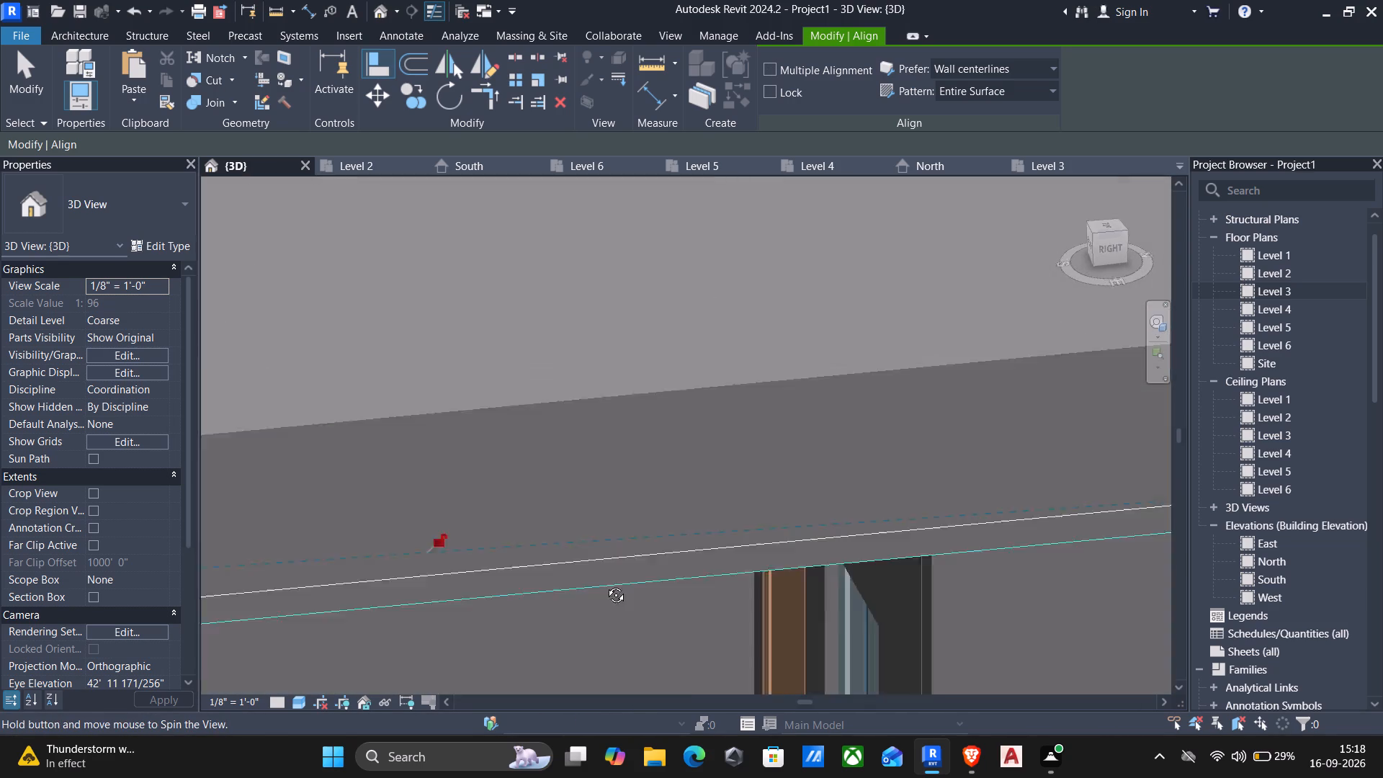
{"action": "middle_click_drag", "start_coordinate": [605, 584], "coordinate": [634, 580], "text": "shift"}
{"action": "scroll", "coordinate": [636, 567], "scroll_direction": "down", "scroll_amount": 9}
{"action": "middle_click_drag", "start_coordinate": [508, 622], "coordinate": [579, 541], "text": "shift"}
{"action": "scroll", "coordinate": [579, 541], "scroll_direction": "down", "scroll_amount": 2, "text": "shift"}
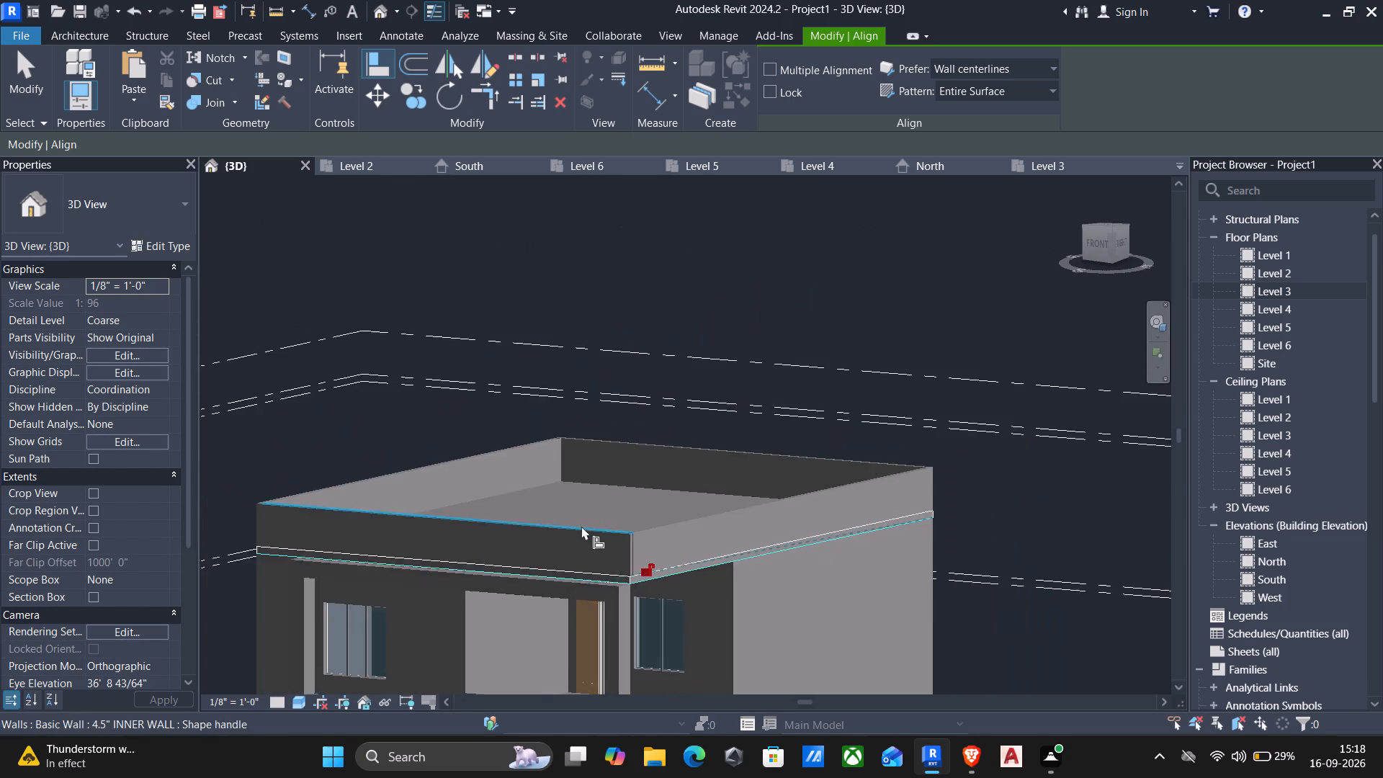
{"action": "scroll", "coordinate": [581, 526], "scroll_direction": "down", "scroll_amount": 2, "text": "shift"}
{"action": "middle_click_drag", "start_coordinate": [554, 594], "coordinate": [661, 461]}
{"action": "middle_click_drag", "start_coordinate": [582, 511], "coordinate": [650, 519], "text": "shift"}
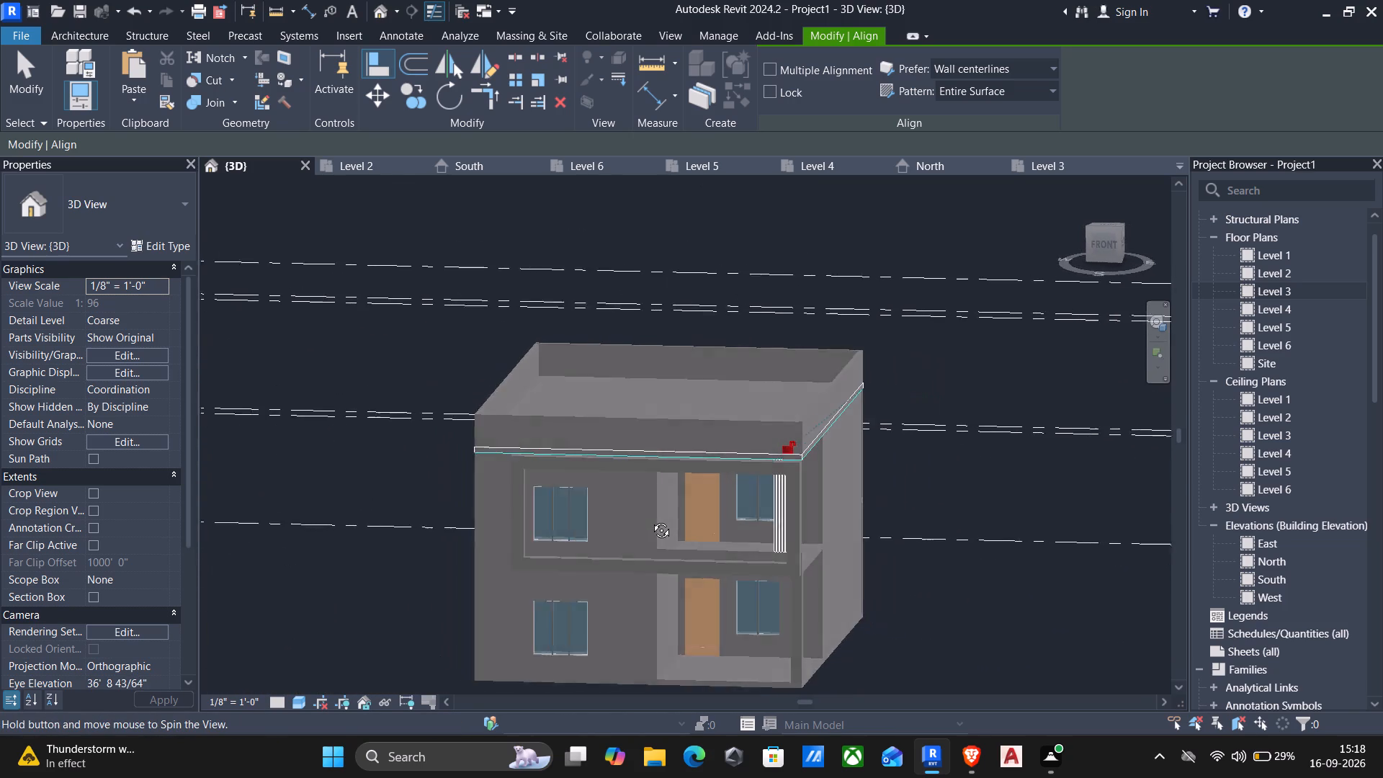
{"action": "middle_click_drag", "start_coordinate": [650, 519], "coordinate": [652, 517], "text": "shift"}
{"action": "scroll", "coordinate": [777, 511], "scroll_direction": "up", "scroll_amount": 11}
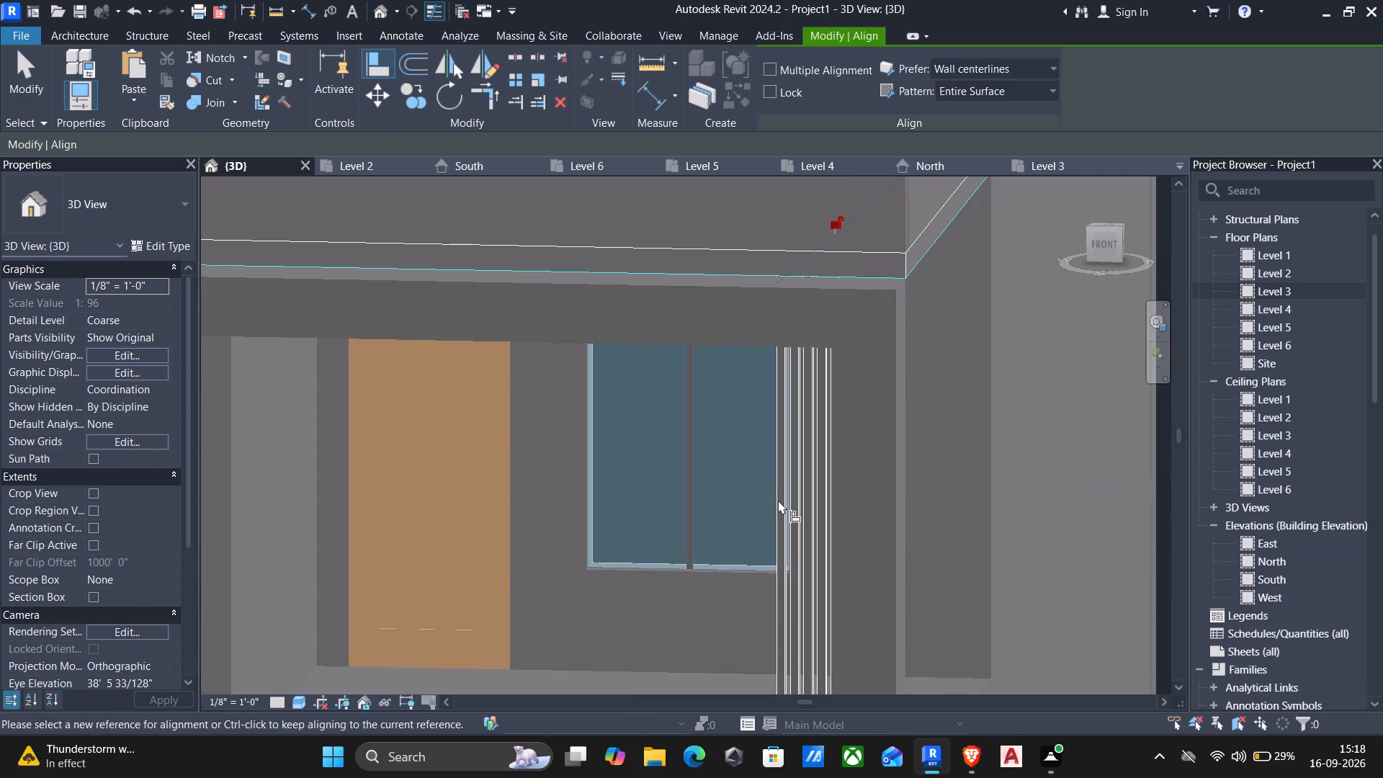
{"action": "scroll", "coordinate": [779, 504], "scroll_direction": "up", "scroll_amount": 4}
{"action": "scroll", "coordinate": [749, 527], "scroll_direction": "down", "scroll_amount": 2}
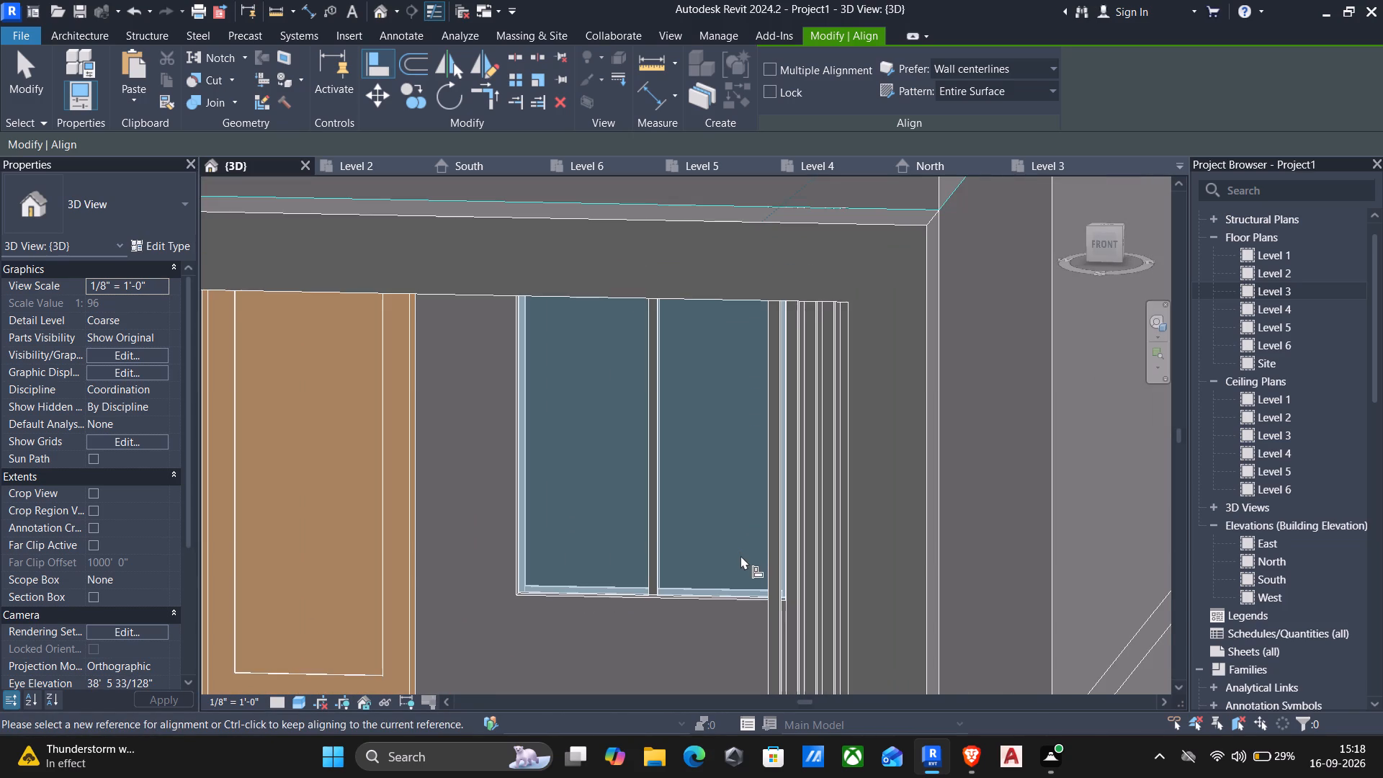
{"action": "middle_click_drag", "start_coordinate": [738, 569], "coordinate": [812, 586], "text": "shift"}
{"action": "scroll", "coordinate": [812, 586], "scroll_direction": "down", "scroll_amount": 2, "text": "shift"}
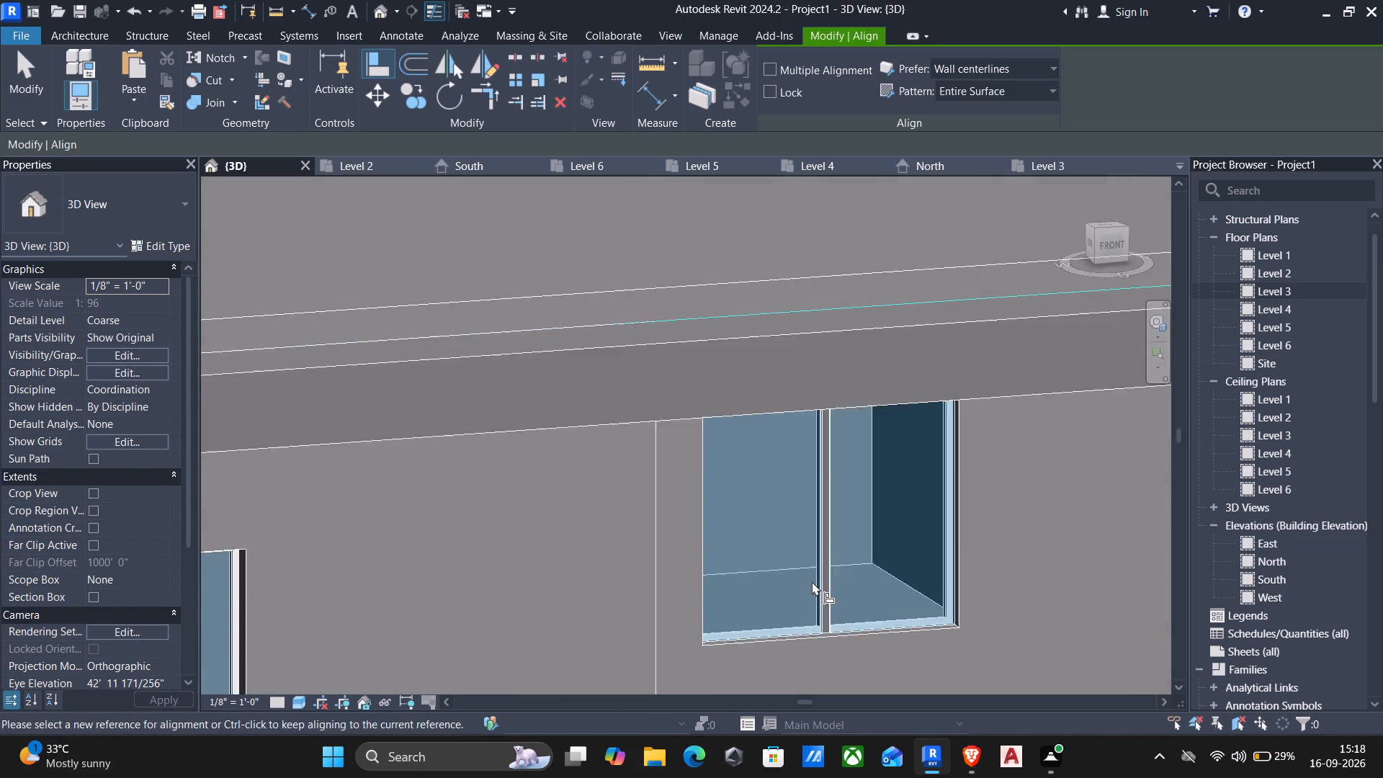
{"action": "scroll", "coordinate": [812, 581], "scroll_direction": "down", "scroll_amount": 2, "text": "shift"}
{"action": "middle_click_drag", "start_coordinate": [816, 584], "coordinate": [712, 434]}
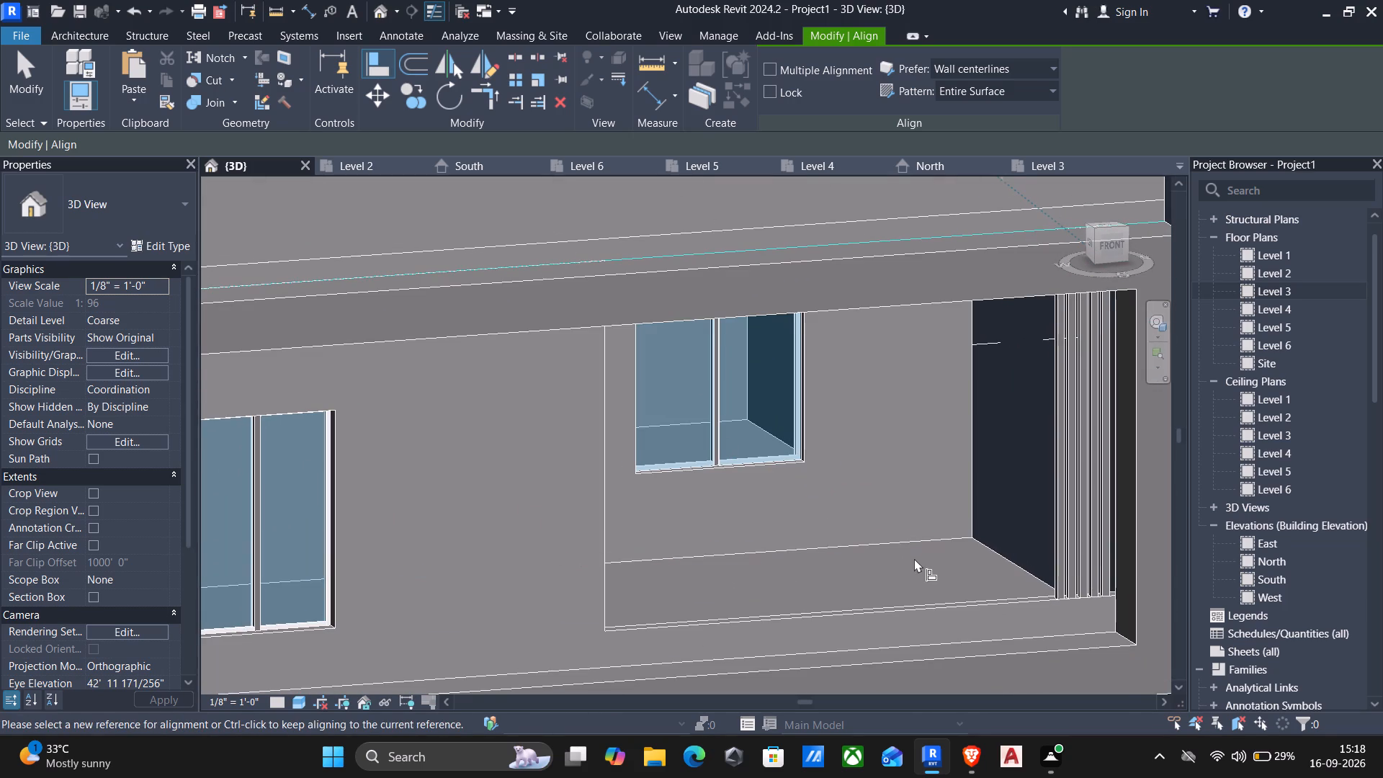
{"action": "middle_click_drag", "start_coordinate": [914, 560], "coordinate": [881, 565], "text": "shift"}
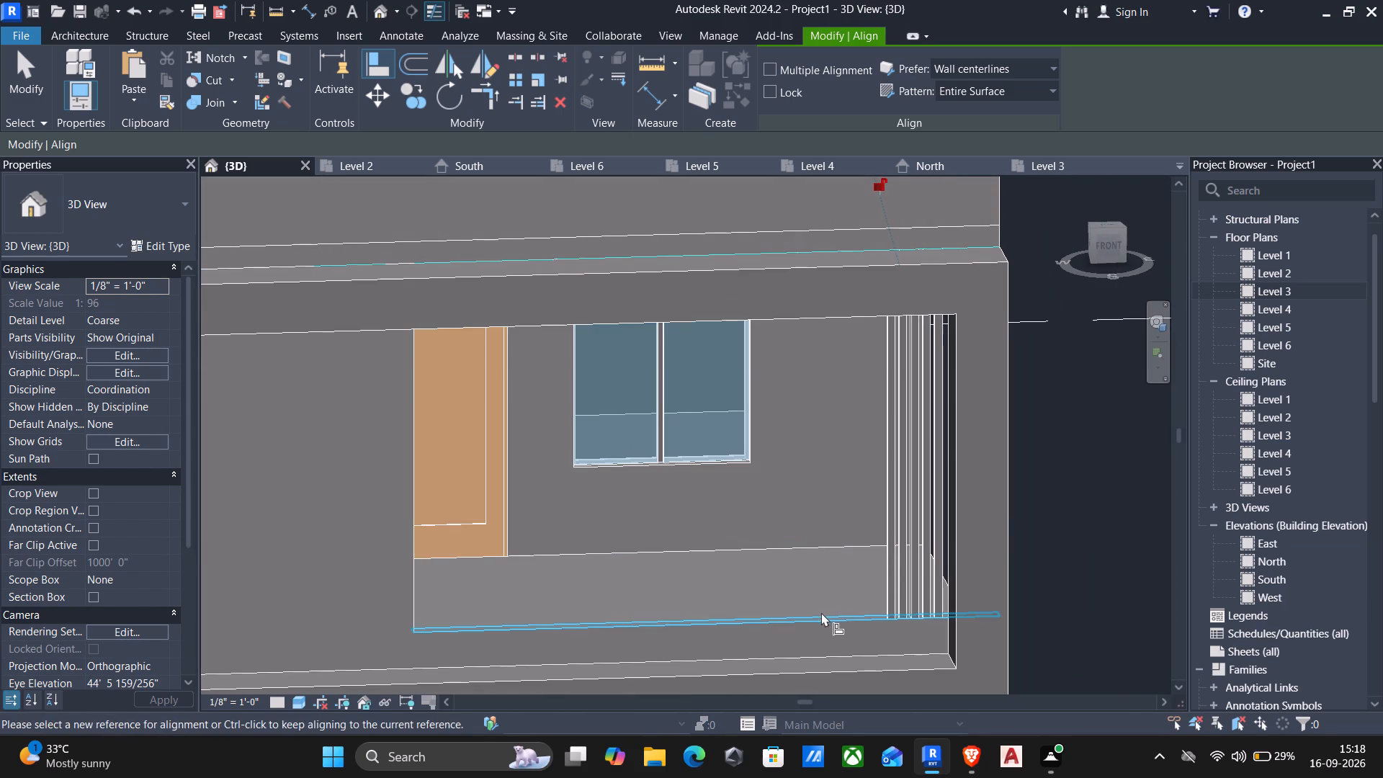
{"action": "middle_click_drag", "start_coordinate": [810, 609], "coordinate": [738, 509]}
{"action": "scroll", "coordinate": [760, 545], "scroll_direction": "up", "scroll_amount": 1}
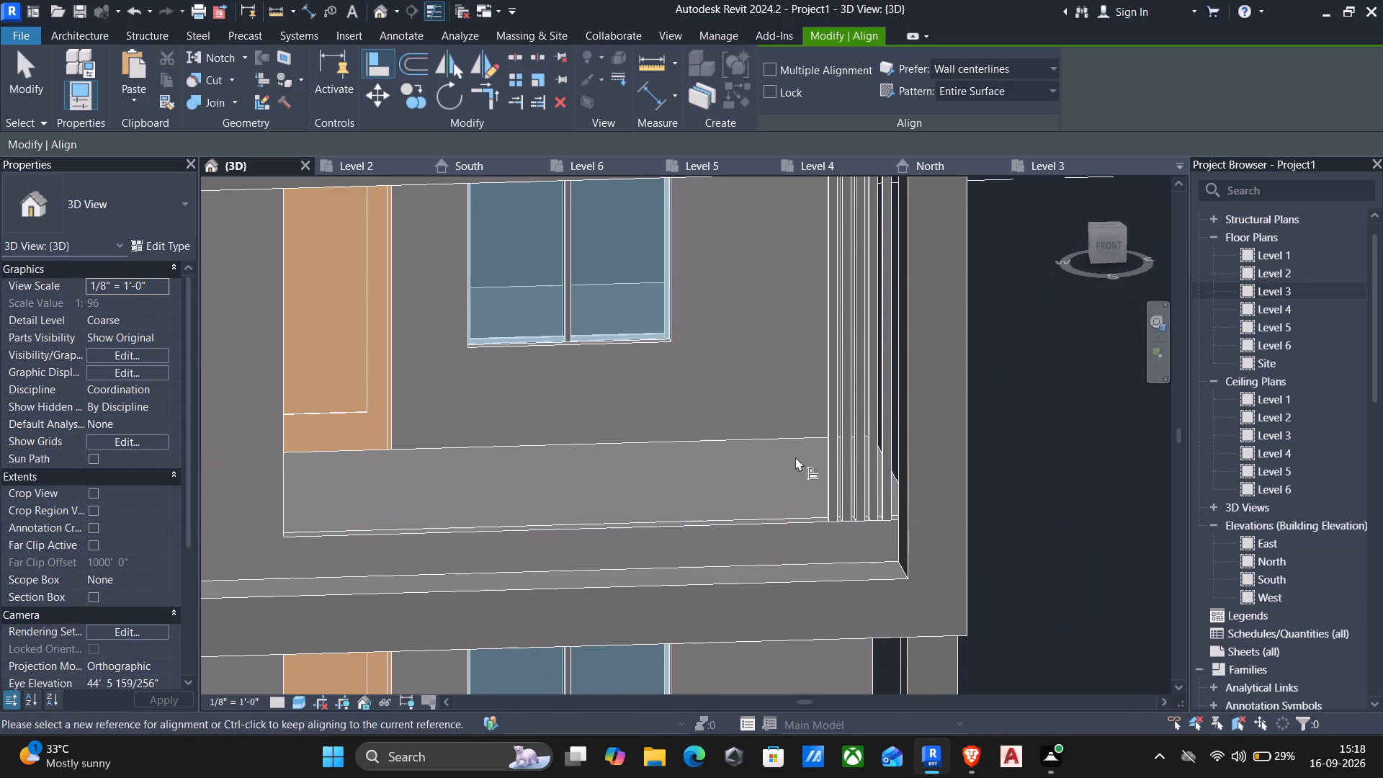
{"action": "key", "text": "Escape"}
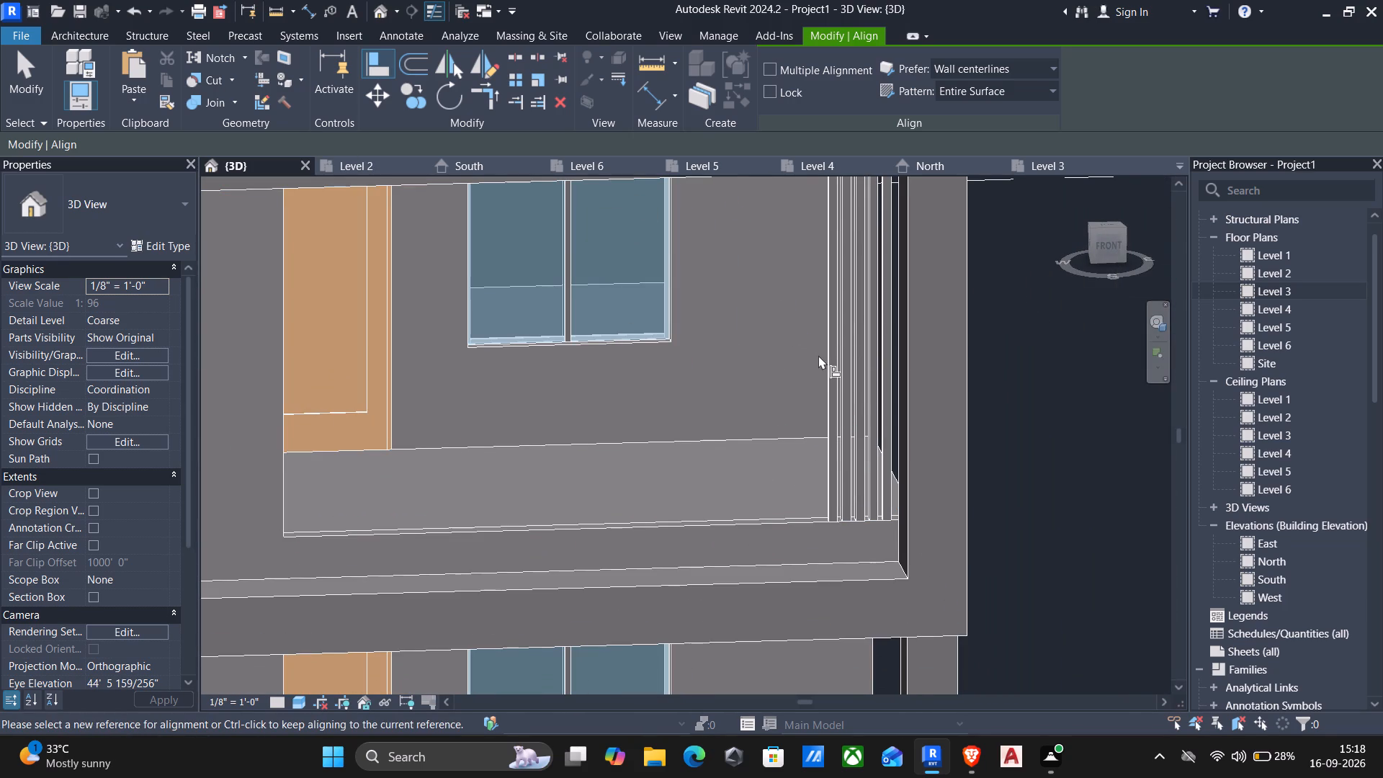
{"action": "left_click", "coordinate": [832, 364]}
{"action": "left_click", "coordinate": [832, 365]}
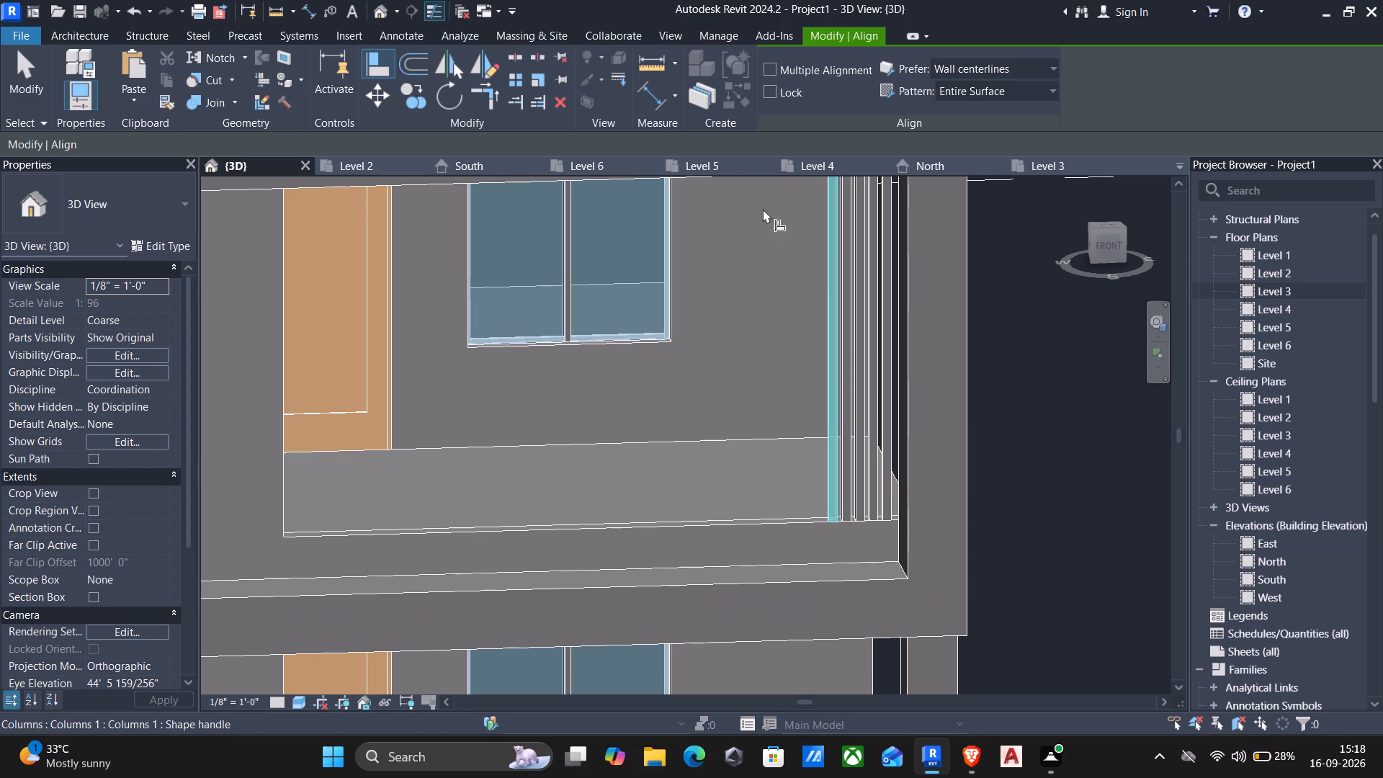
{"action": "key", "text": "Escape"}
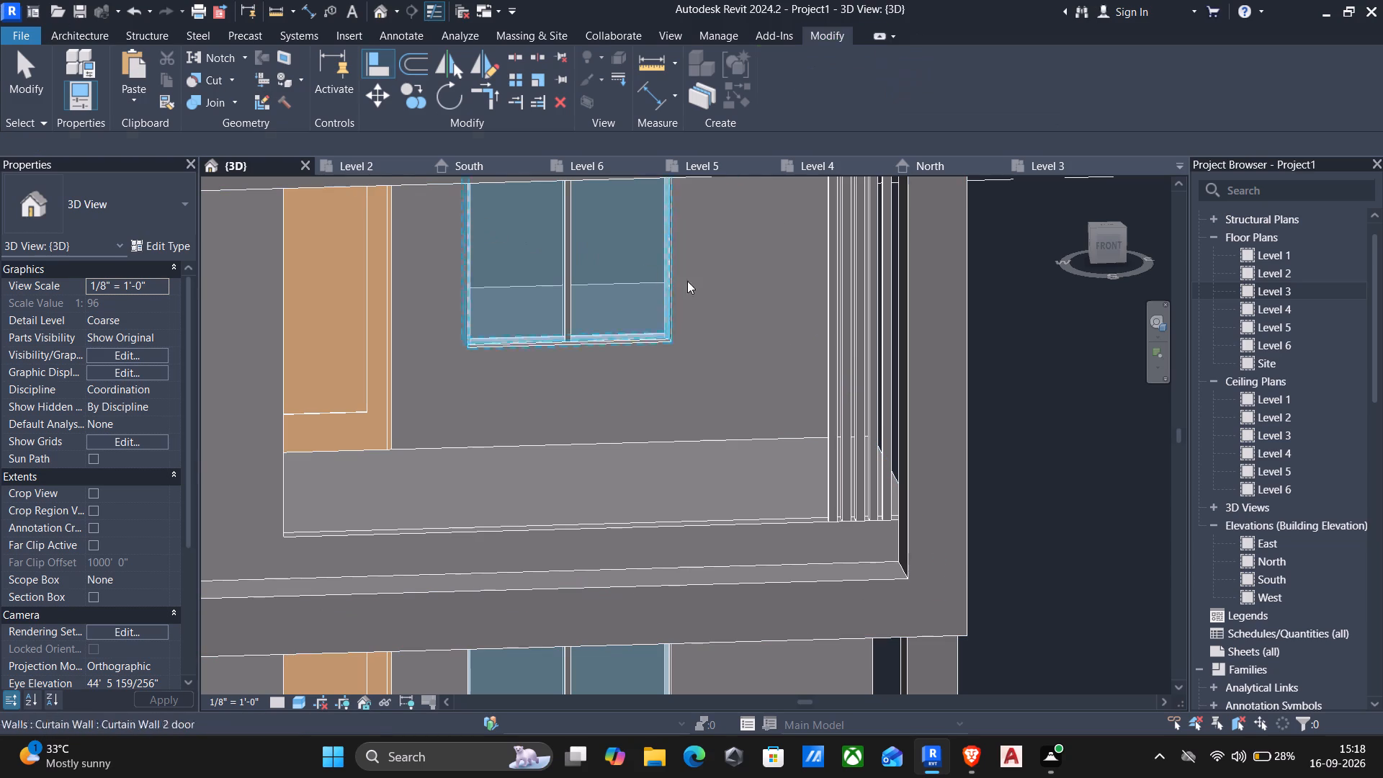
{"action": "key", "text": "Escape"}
Open the slim balcony columns for in-place editing, with the extrusion sketch of the second column from the east shown in the Level 3 plan.
{"action": "left_click", "coordinate": [831, 352]}
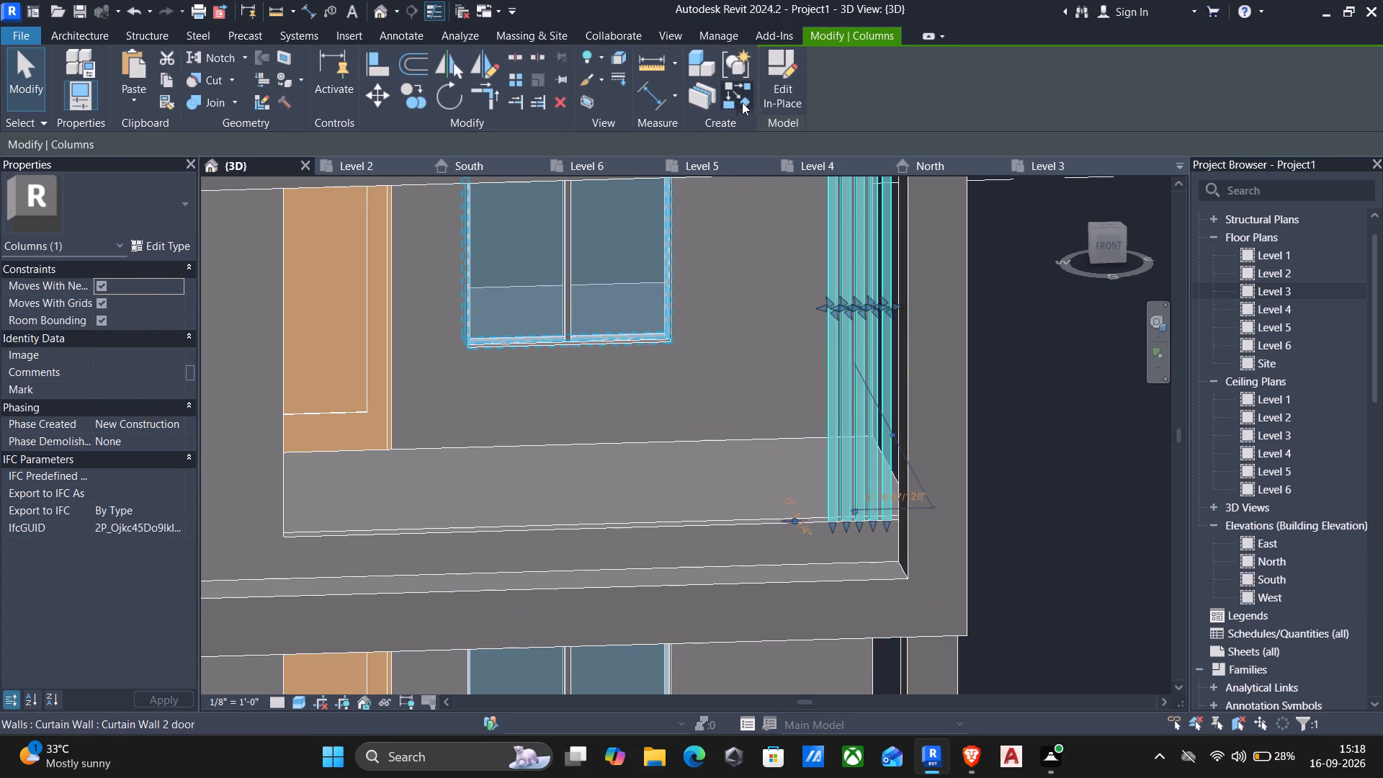
{"action": "left_click", "coordinate": [771, 89]}
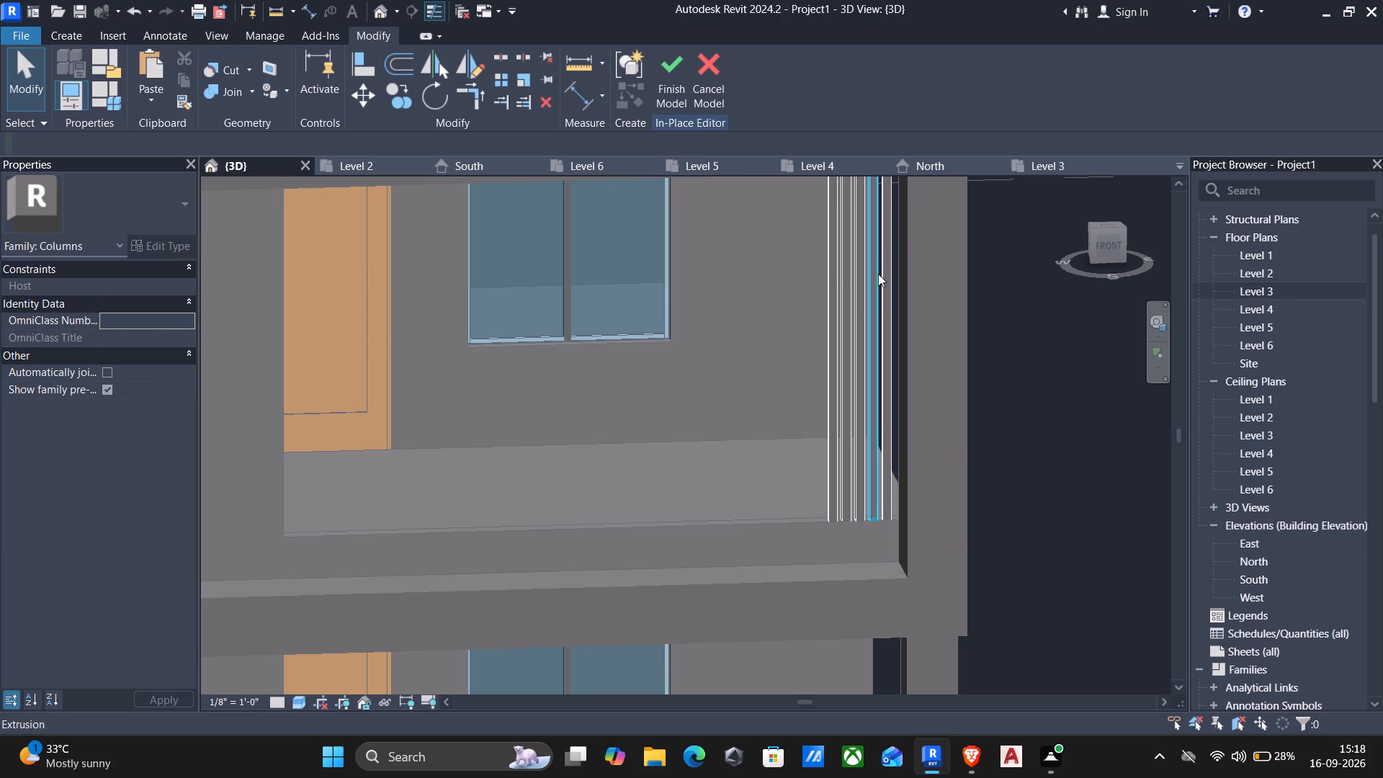
{"action": "left_click", "coordinate": [877, 275]}
{"action": "left_click", "coordinate": [688, 92]}
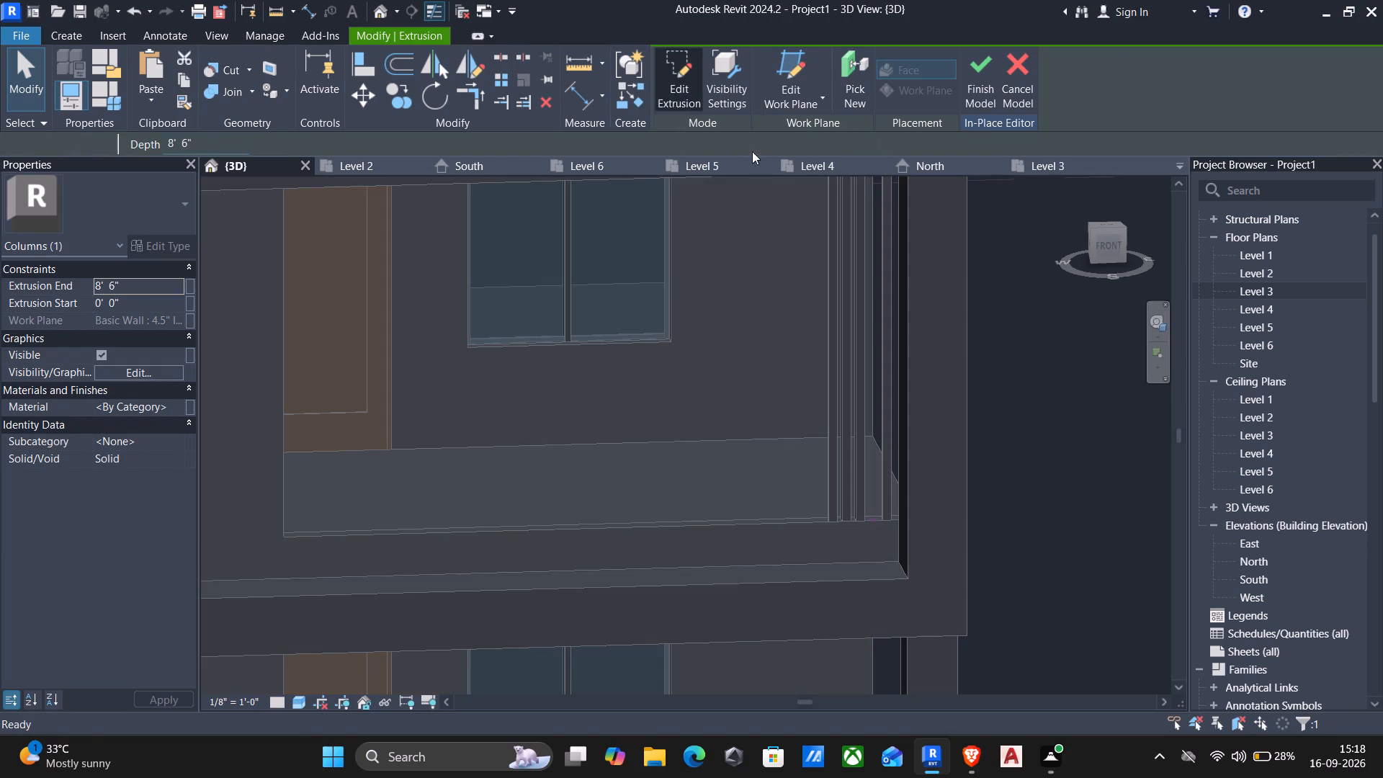
{"action": "double_click", "coordinate": [1269, 286]}
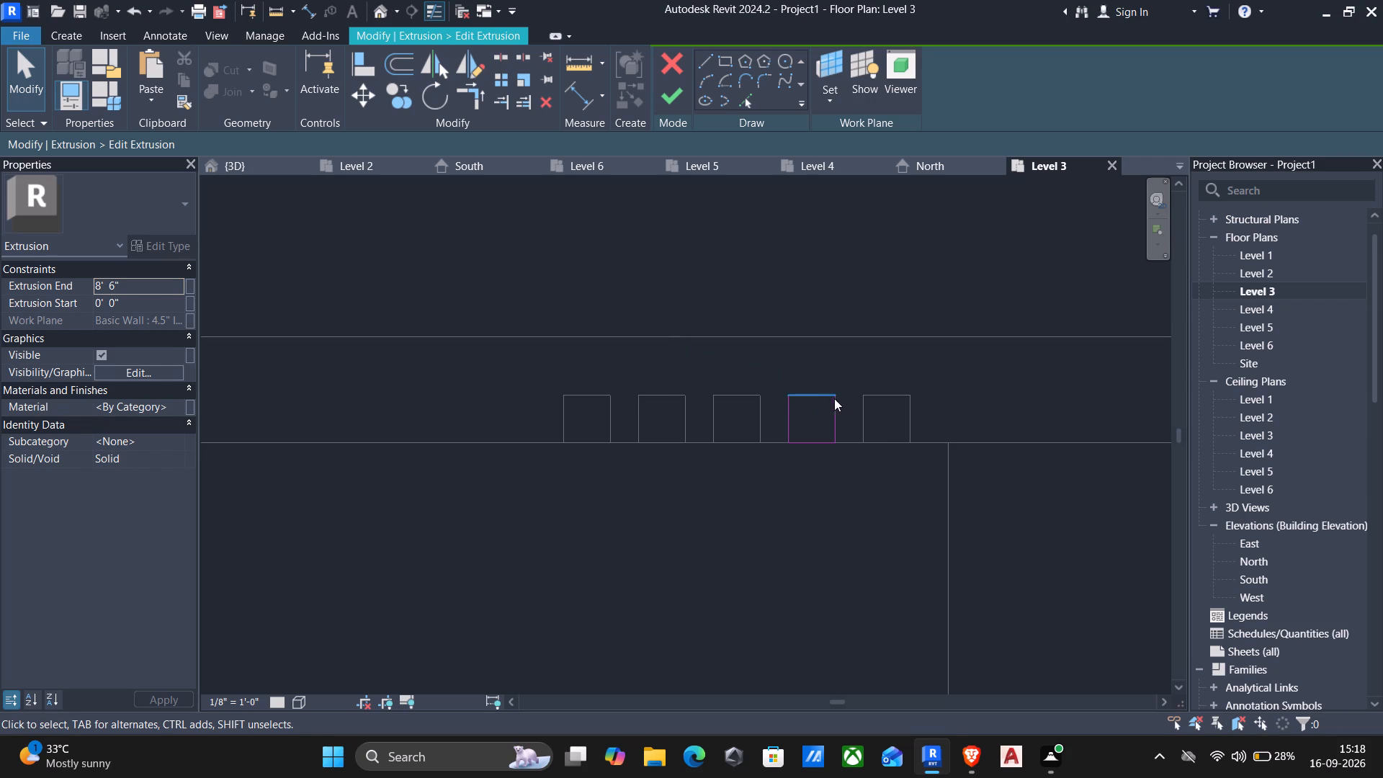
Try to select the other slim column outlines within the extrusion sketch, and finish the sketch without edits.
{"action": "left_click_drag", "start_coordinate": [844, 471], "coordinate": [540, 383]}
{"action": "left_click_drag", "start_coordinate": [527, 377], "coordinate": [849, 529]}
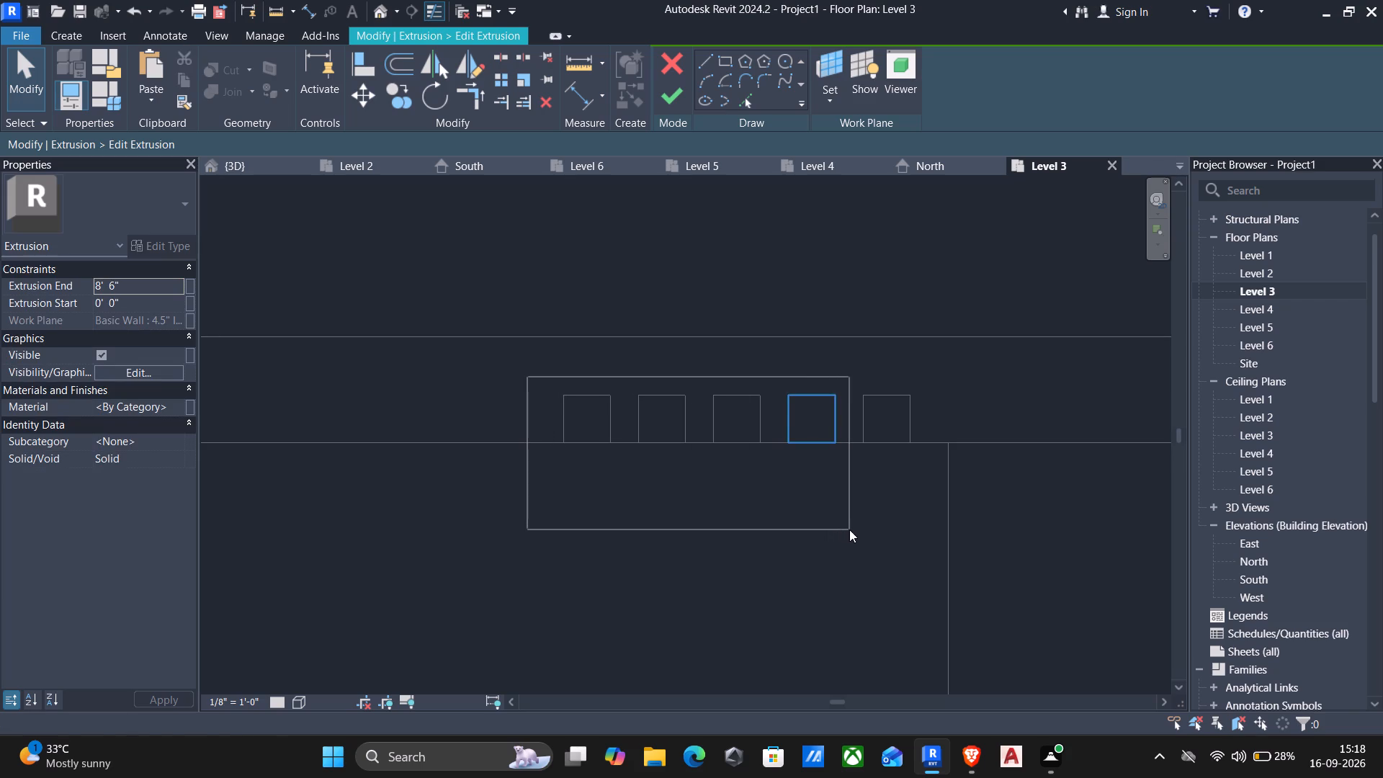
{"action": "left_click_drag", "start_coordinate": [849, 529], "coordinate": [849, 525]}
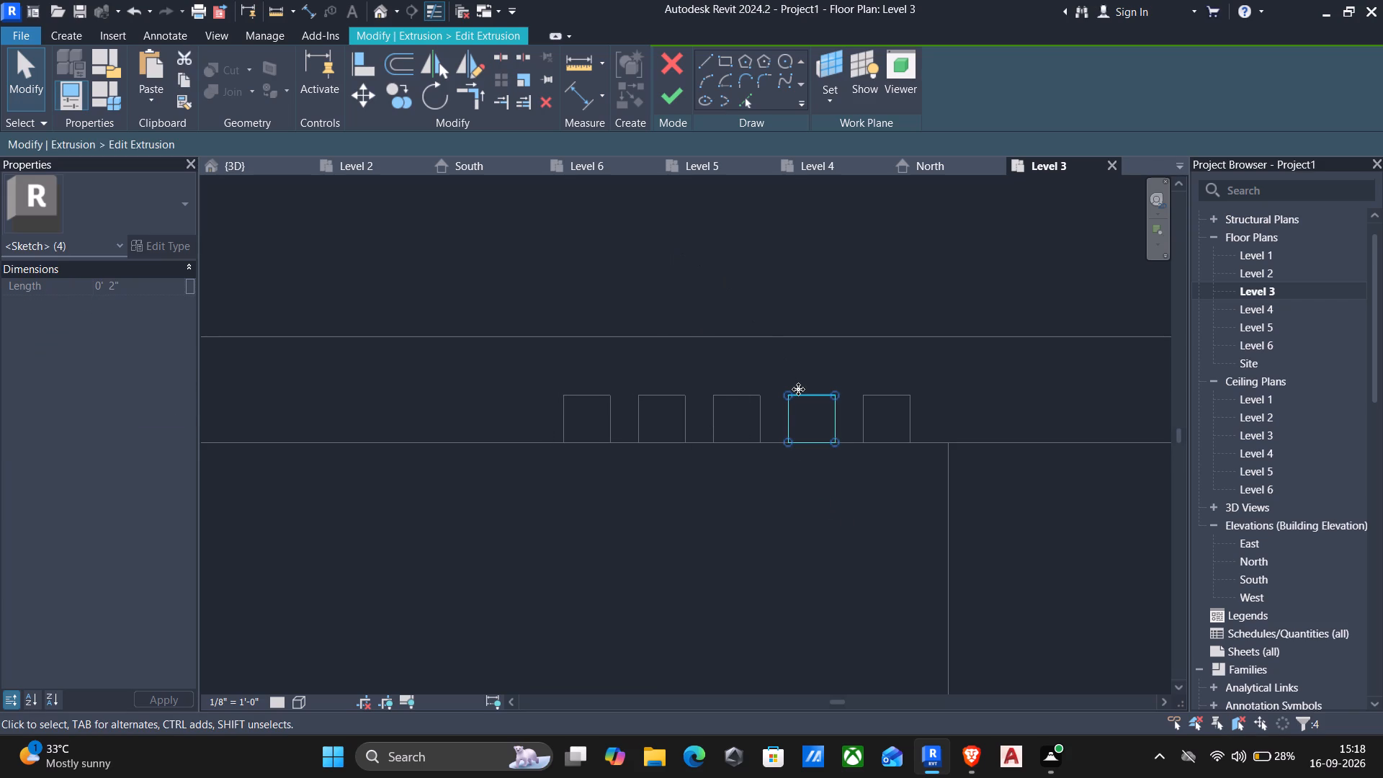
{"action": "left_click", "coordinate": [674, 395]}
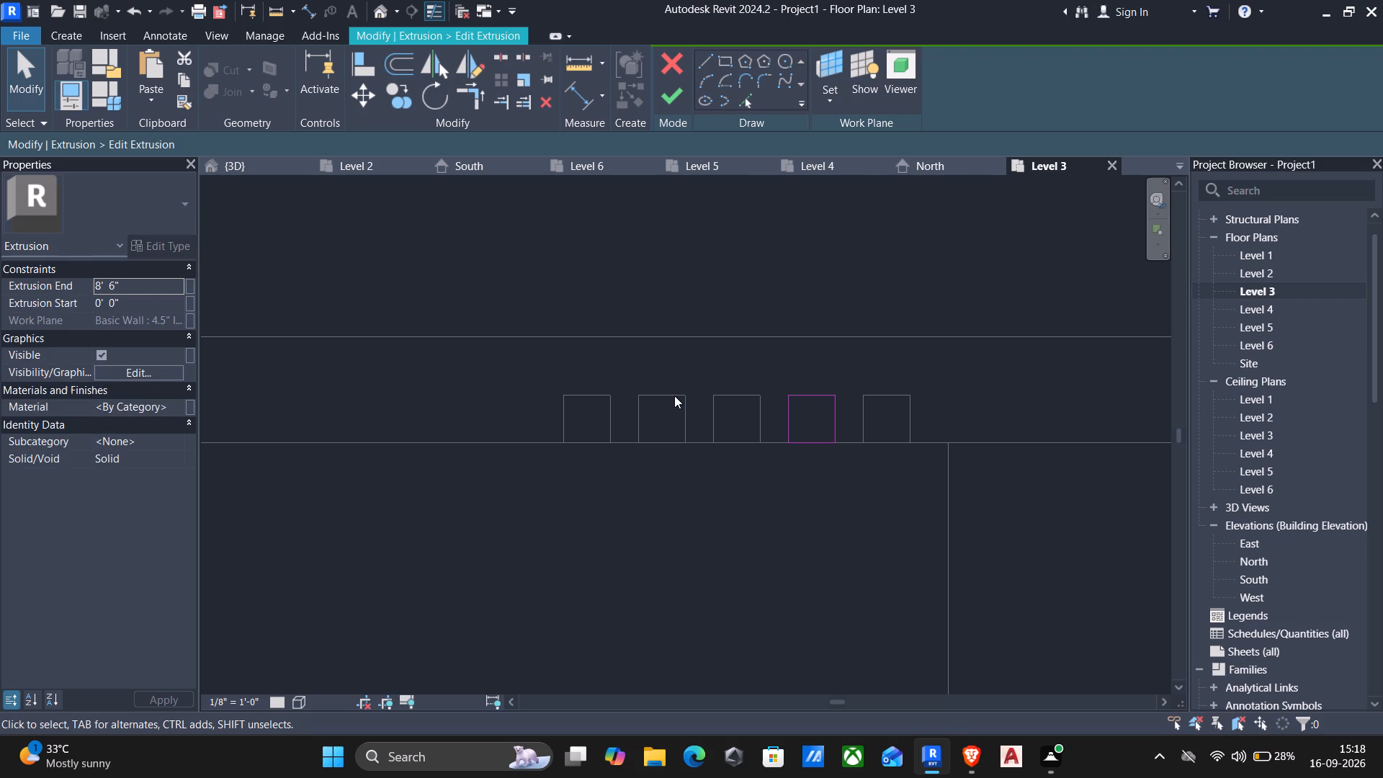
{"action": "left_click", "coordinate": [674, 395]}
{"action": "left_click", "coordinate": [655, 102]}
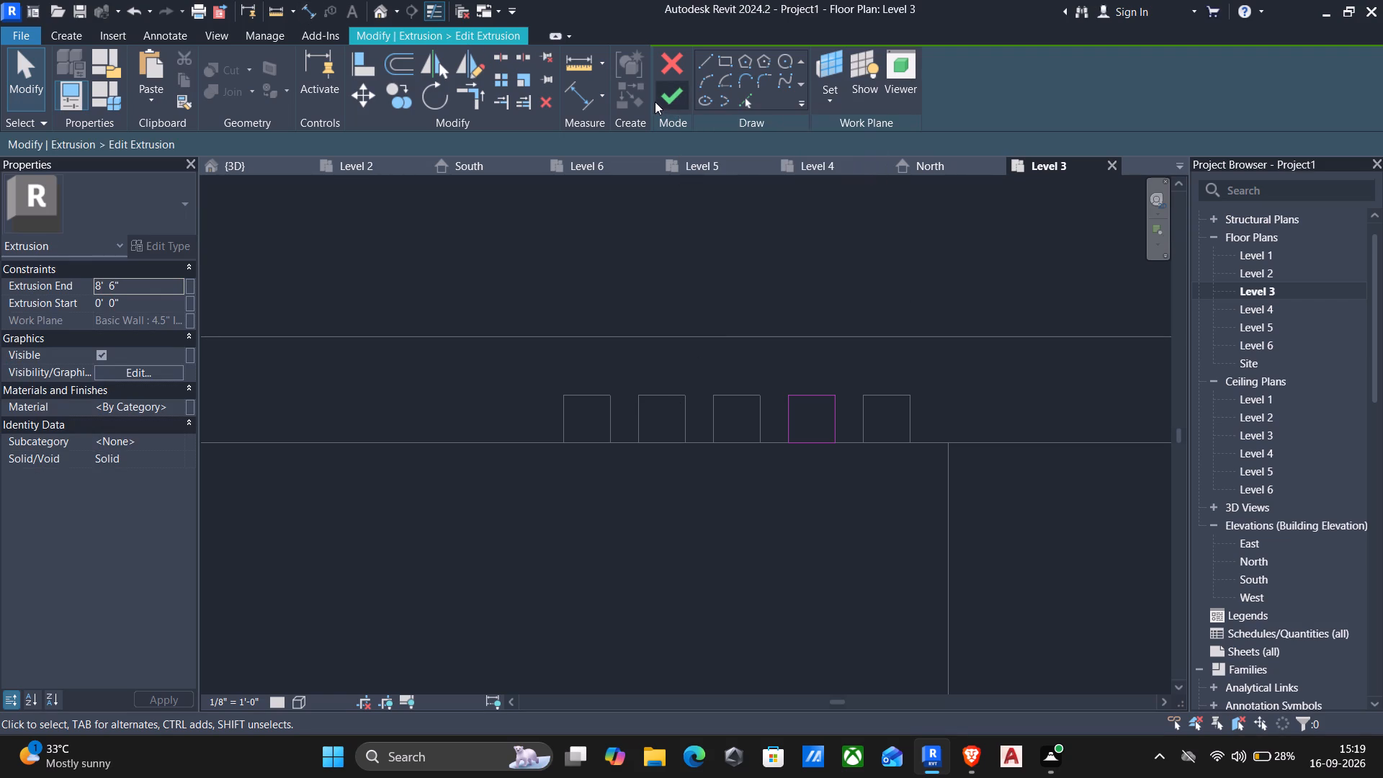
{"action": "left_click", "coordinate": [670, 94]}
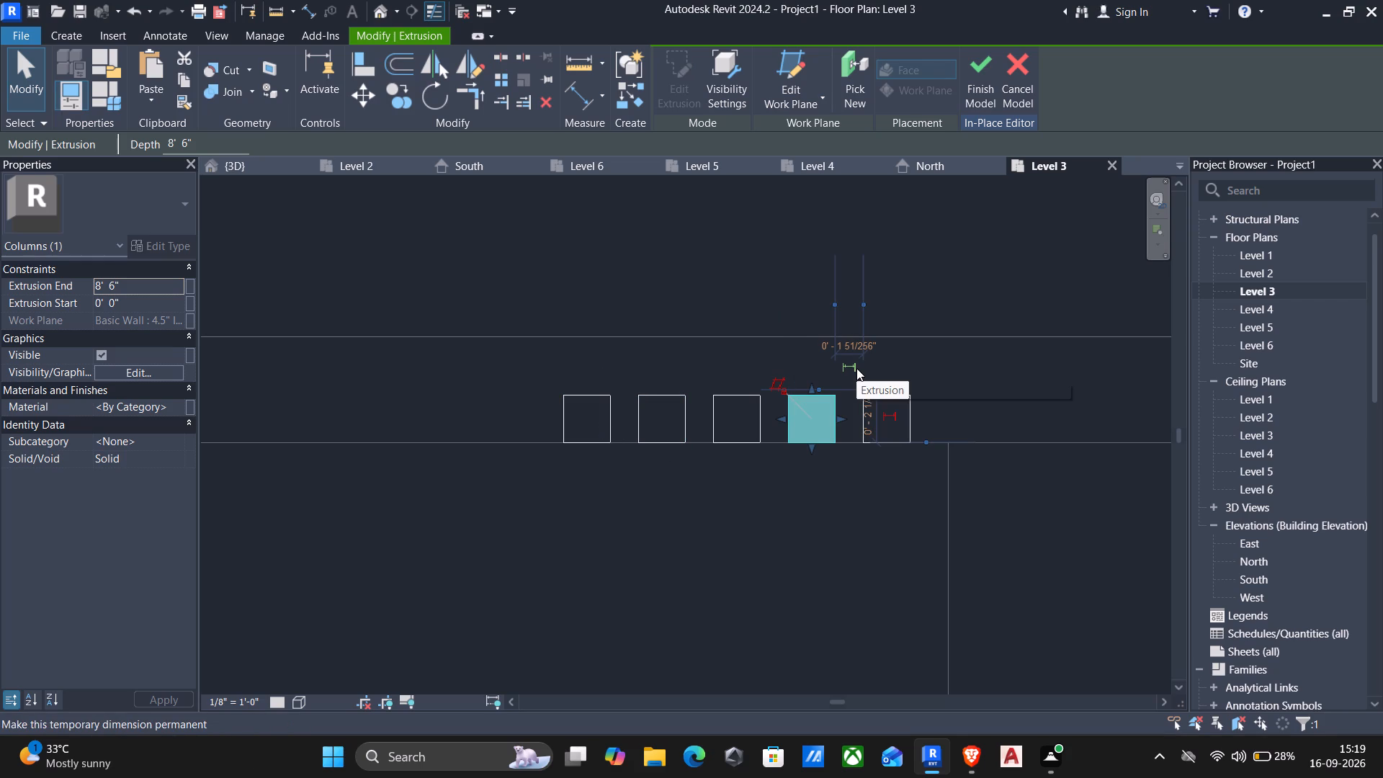
Set the clear gap between the easternmost slim column and the second column from the east to 2", and finish the in-place model.
{"action": "scroll", "coordinate": [856, 364], "scroll_direction": "up", "scroll_amount": 6}
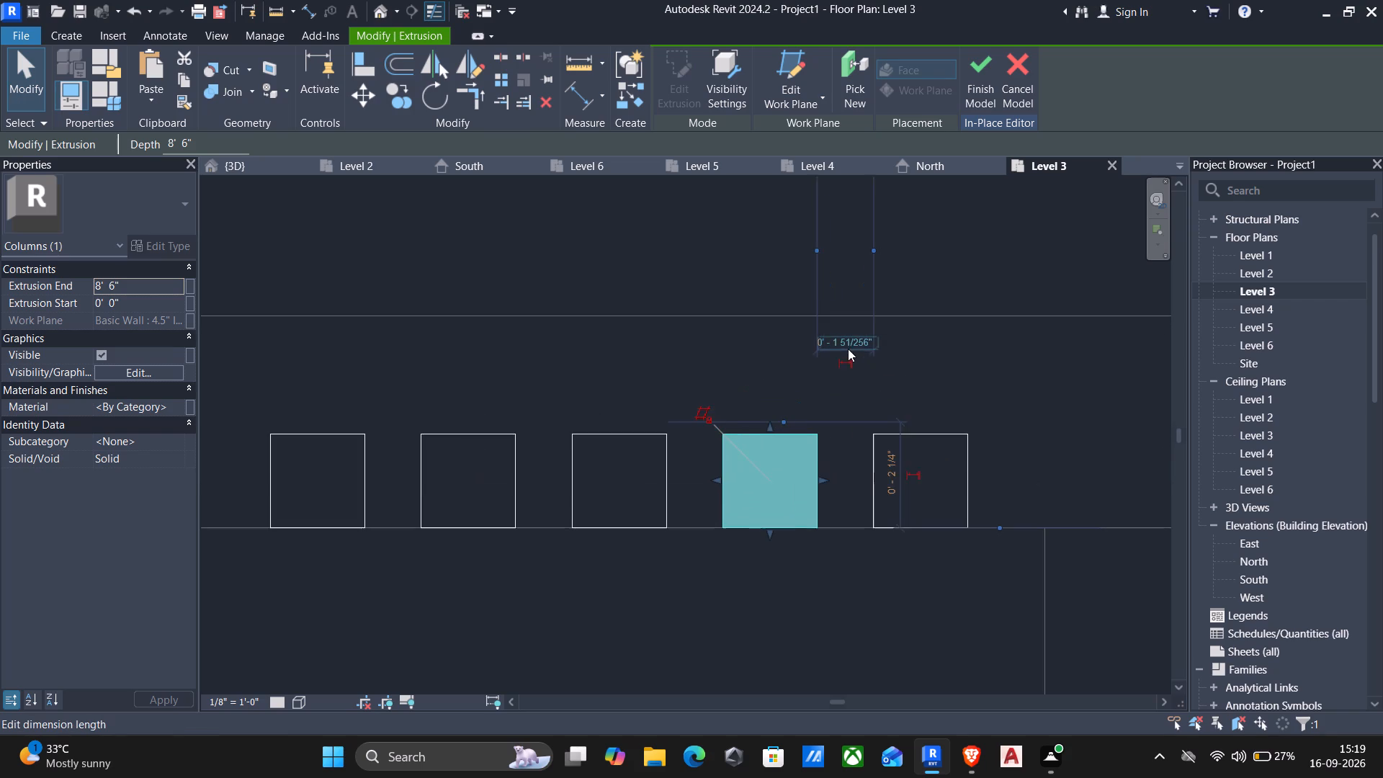
{"action": "key", "text": "Escape"}
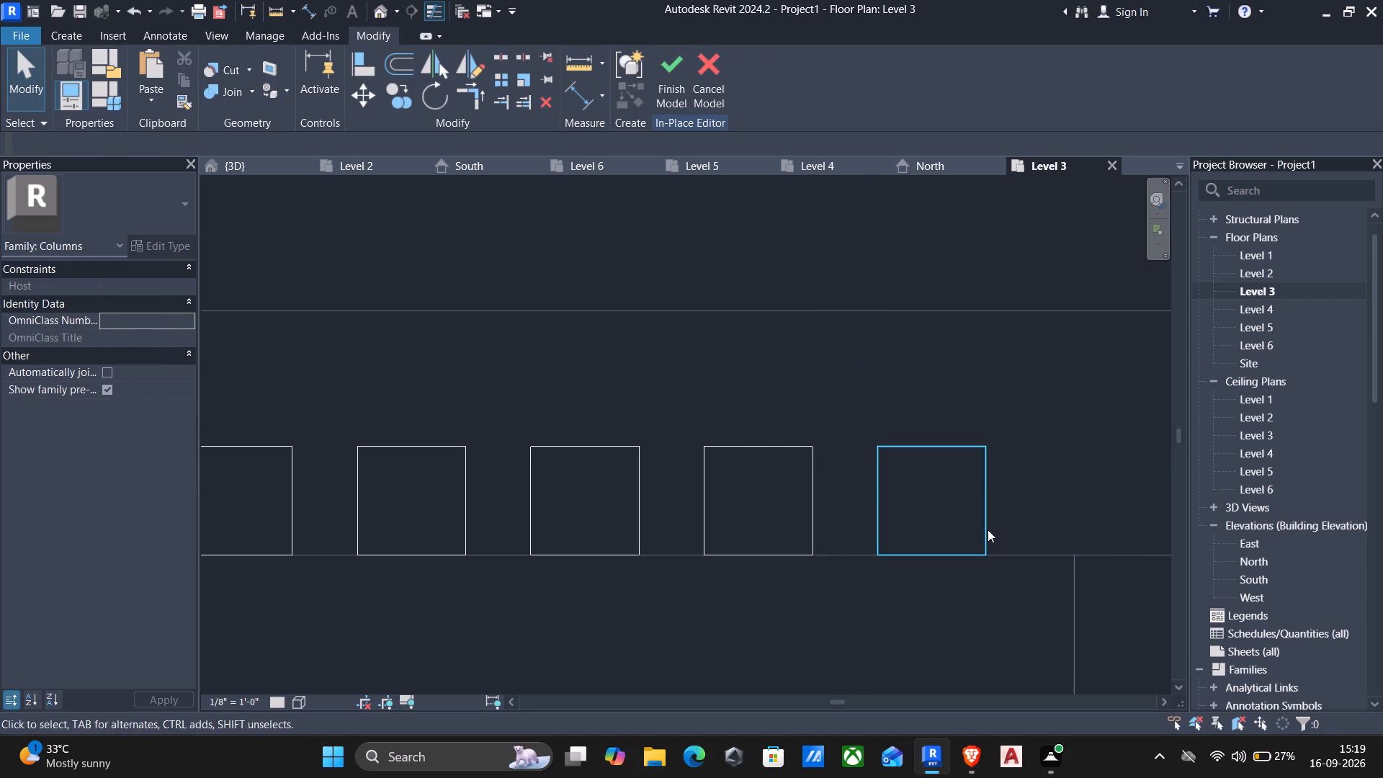
{"action": "left_click", "coordinate": [810, 511]}
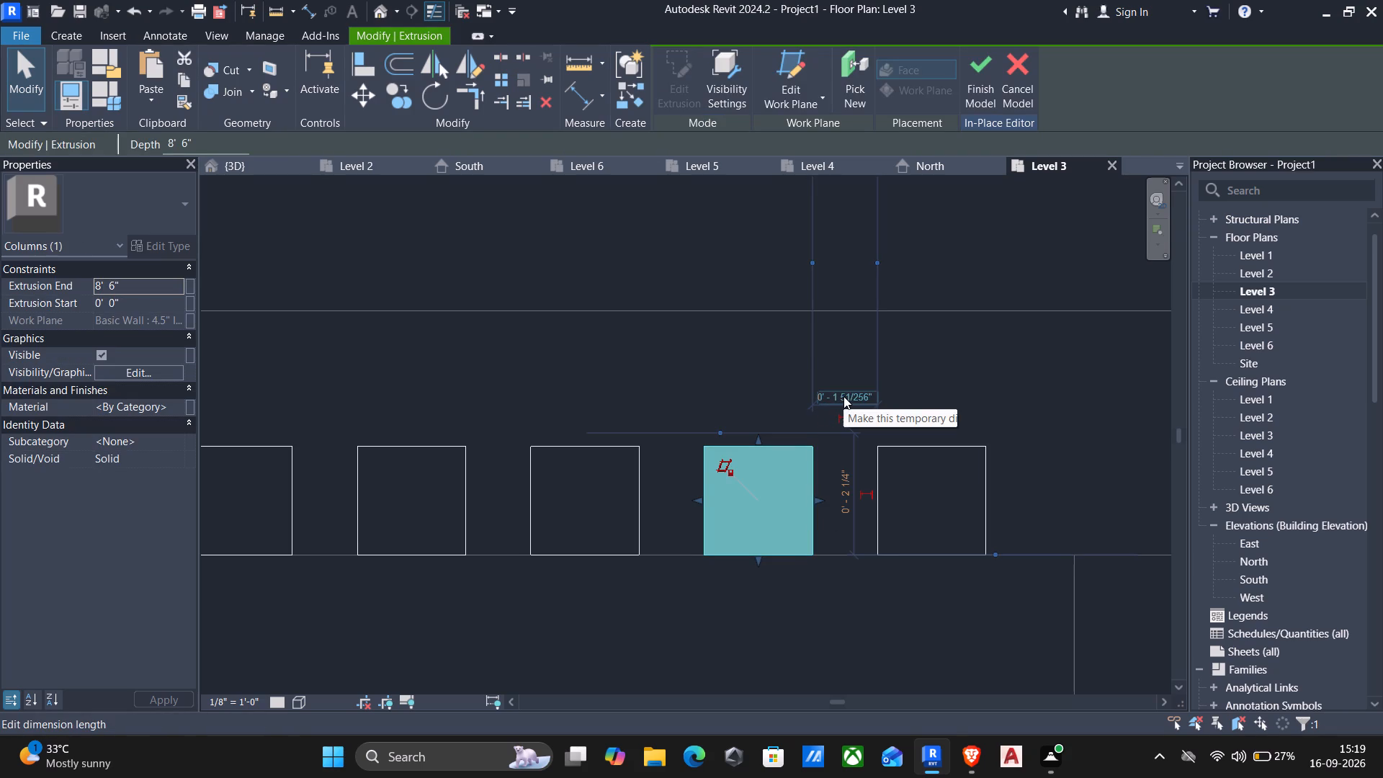
{"action": "scroll", "coordinate": [843, 396], "scroll_direction": "up", "scroll_amount": 3}
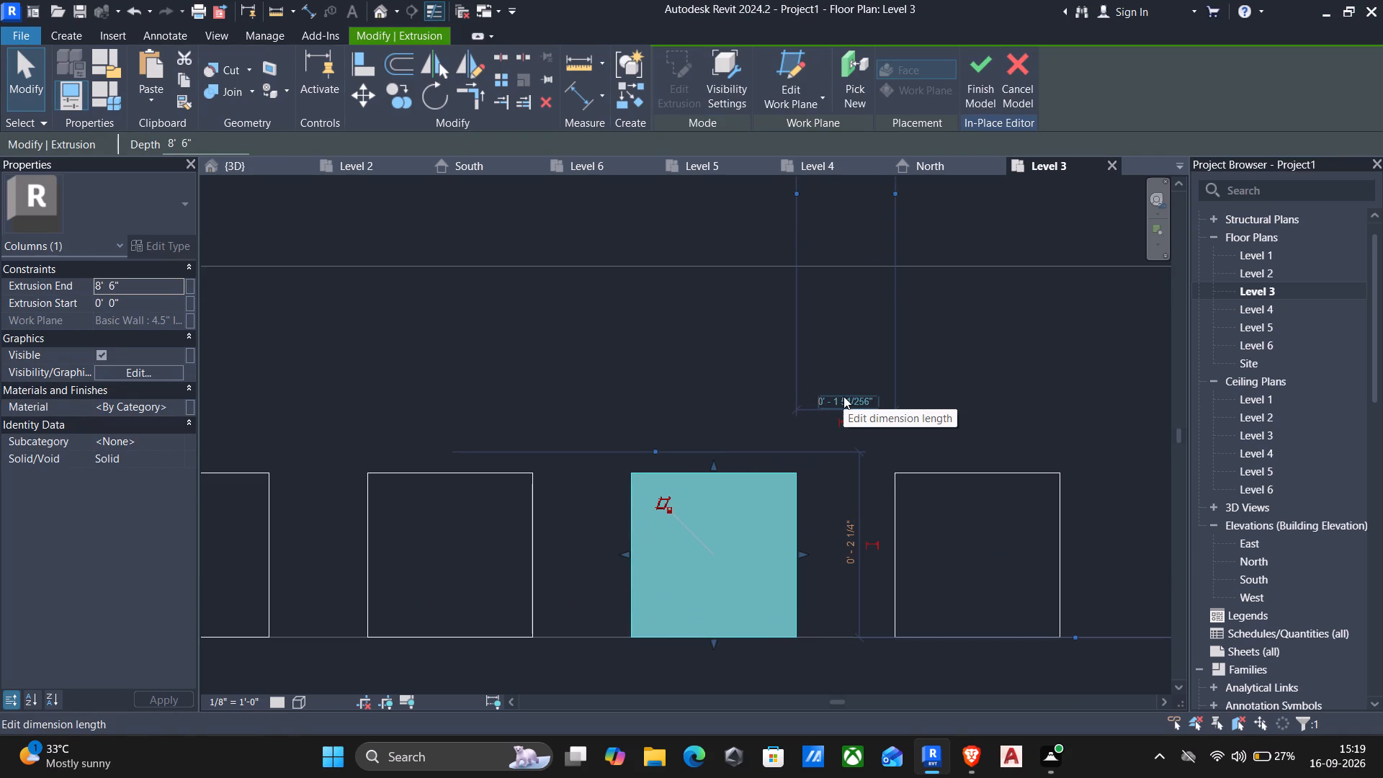
{"action": "left_click_drag", "start_coordinate": [843, 386], "coordinate": [843, 341]}
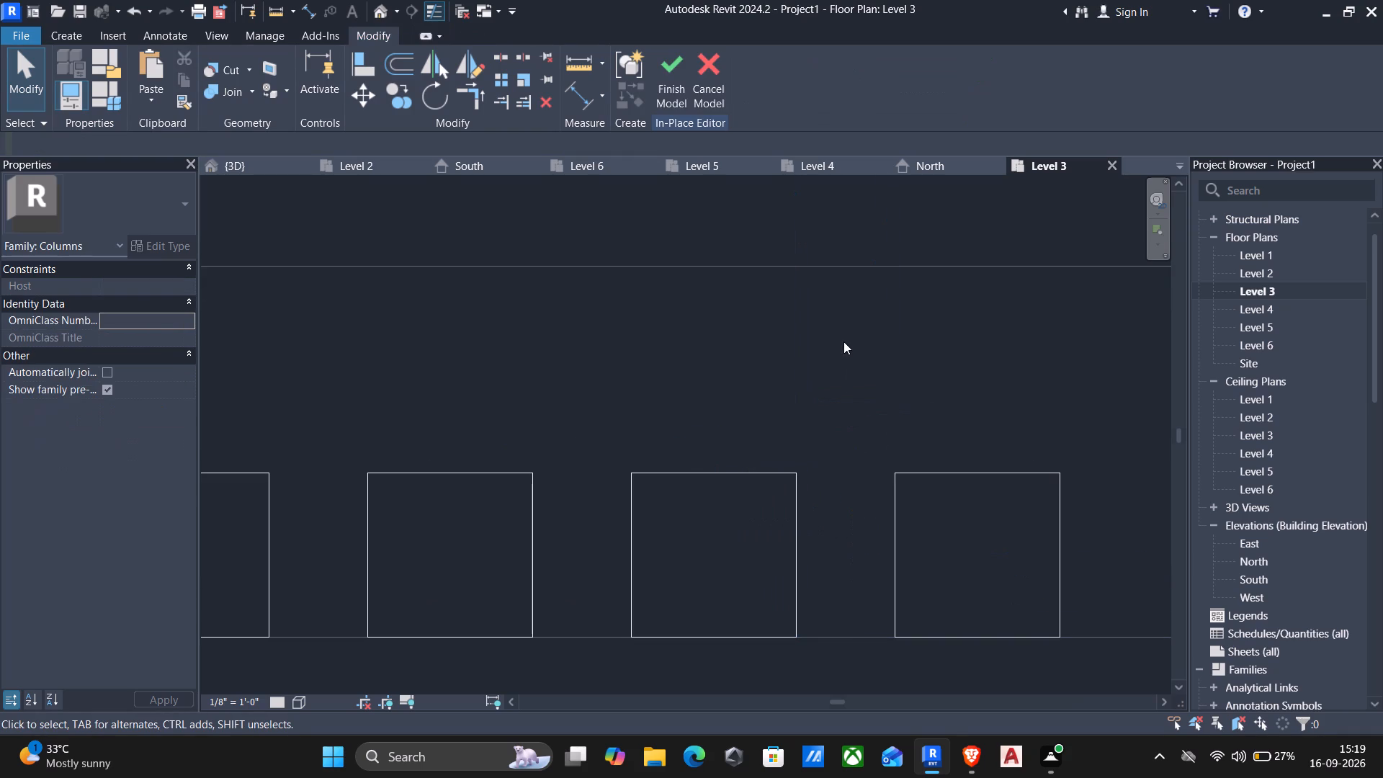
{"action": "left_click", "coordinate": [799, 498]}
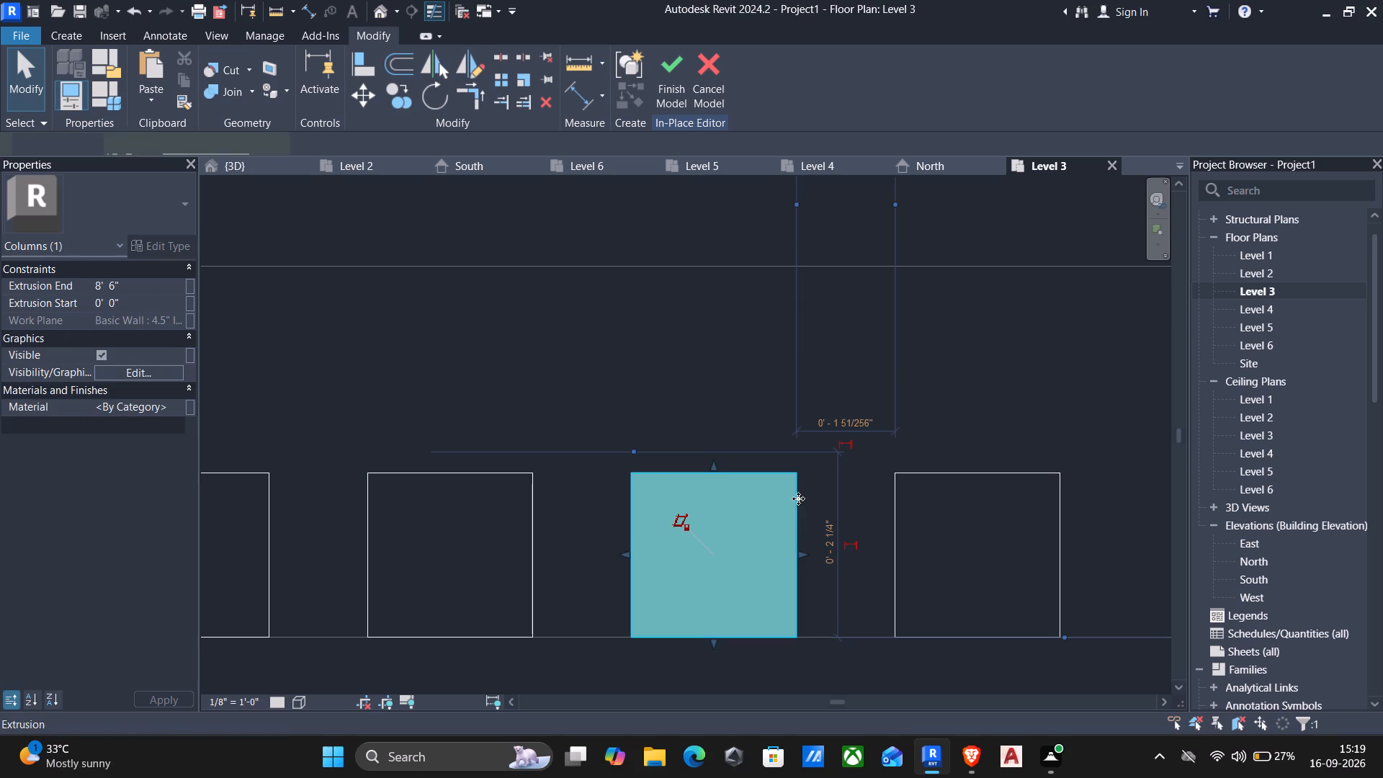
{"action": "left_click", "coordinate": [856, 421]}
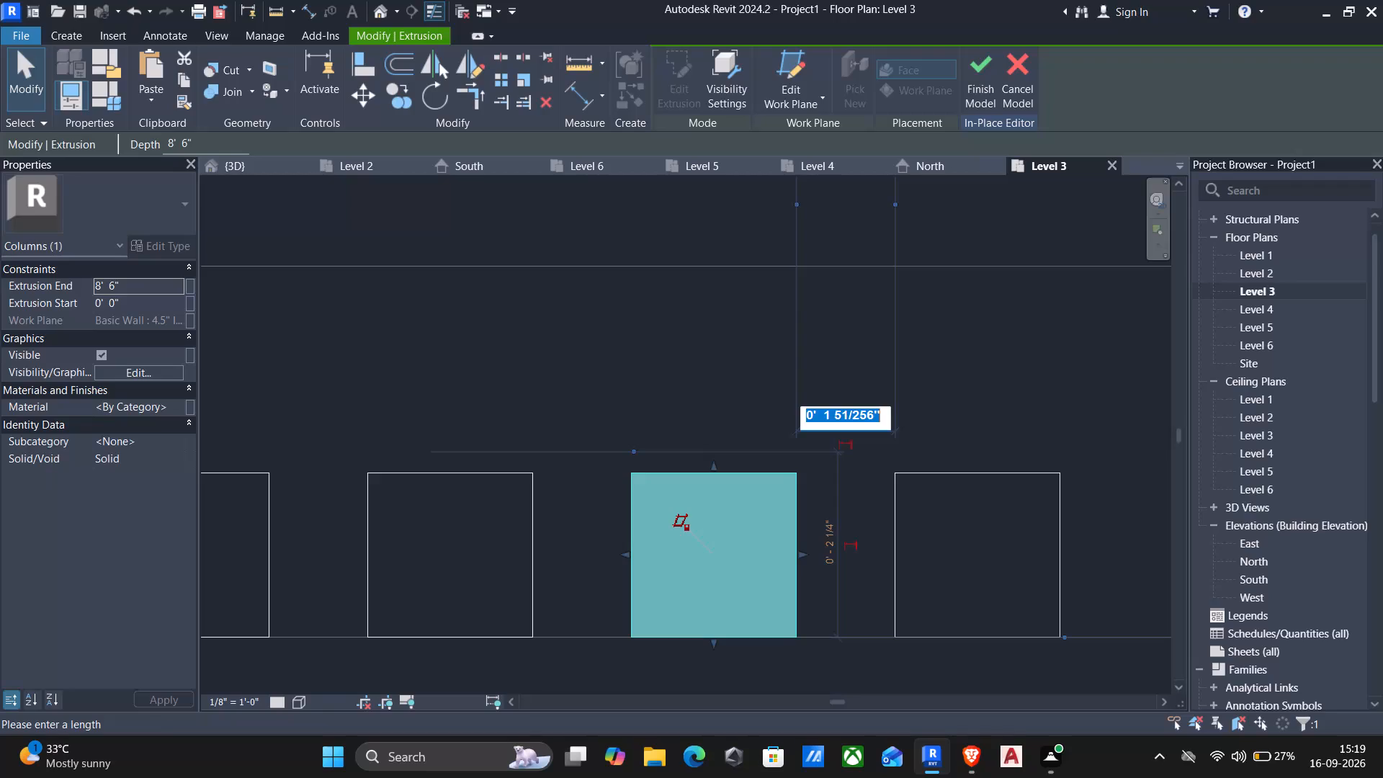
{"action": "type", "text": "2\""}
{"action": "key", "text": "Return"}
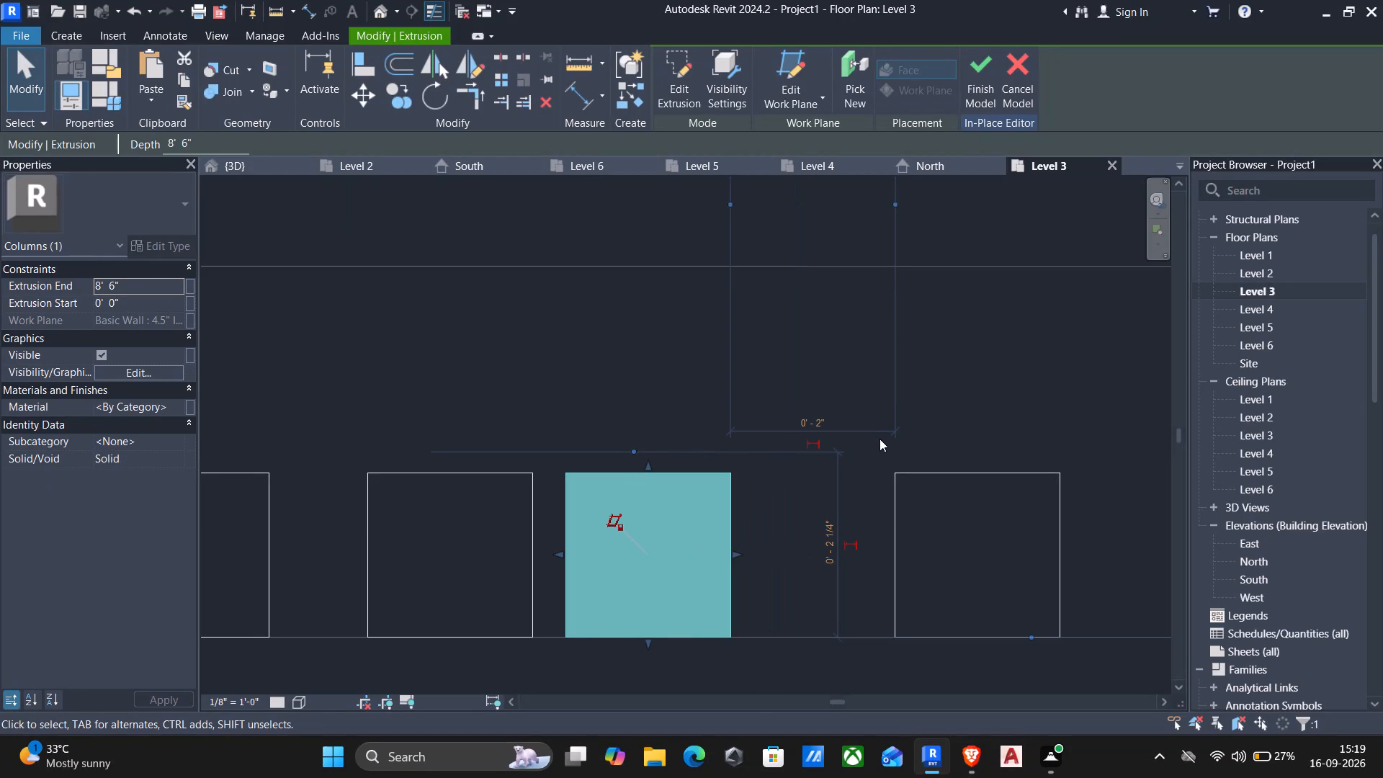
{"action": "scroll", "coordinate": [876, 445], "scroll_direction": "down", "scroll_amount": 2}
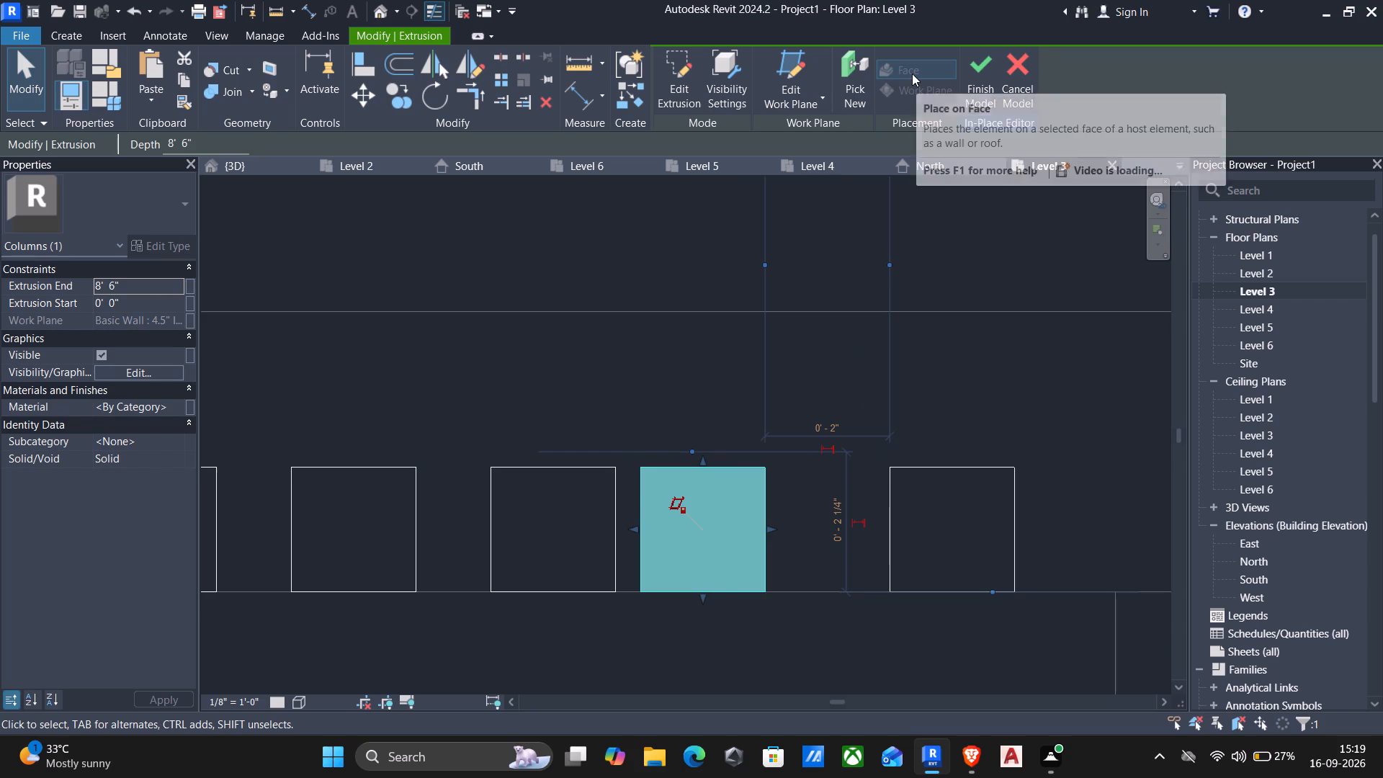
{"action": "left_click", "coordinate": [987, 81]}
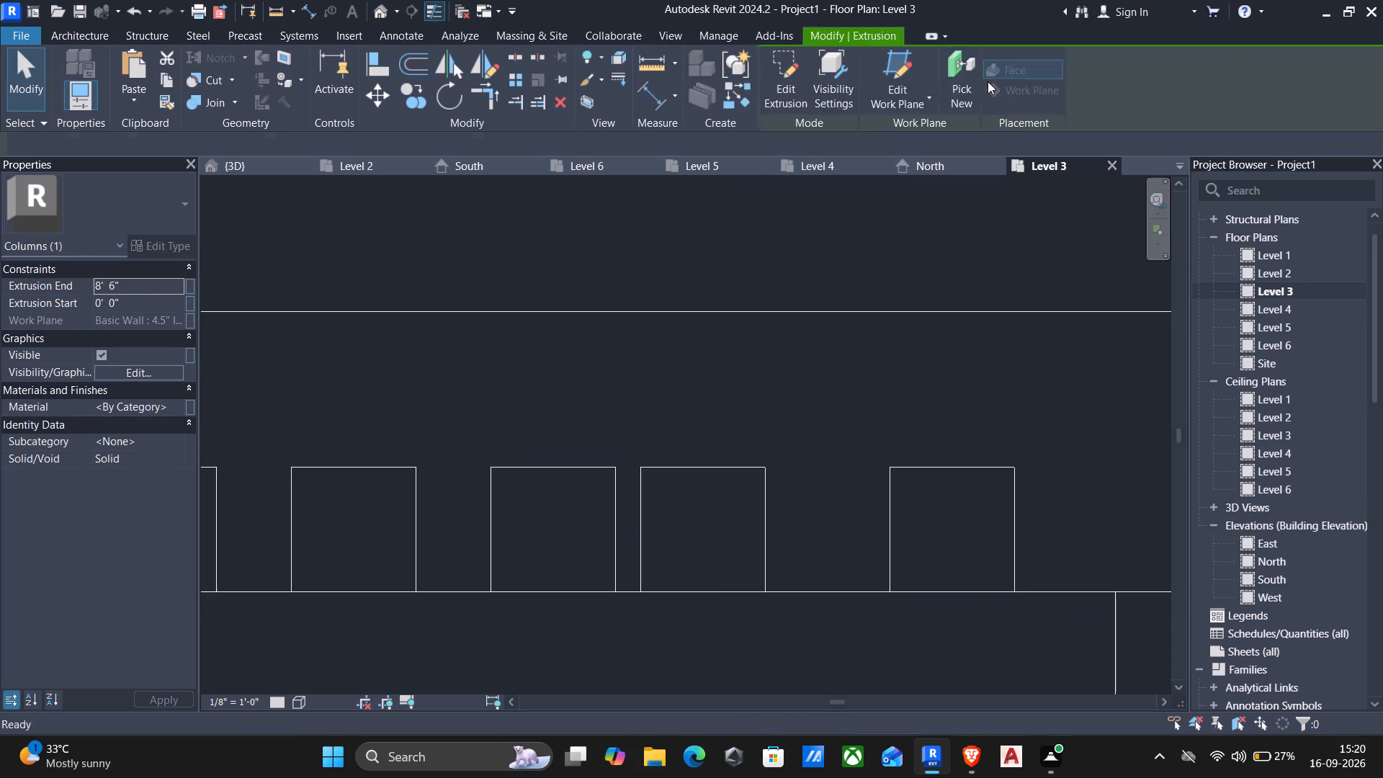
Check the columns in 3D, reopen them for in-place editing in Level 3, and set the gap between the second and third columns from the east to 2".
{"action": "left_click", "coordinate": [378, 8]}
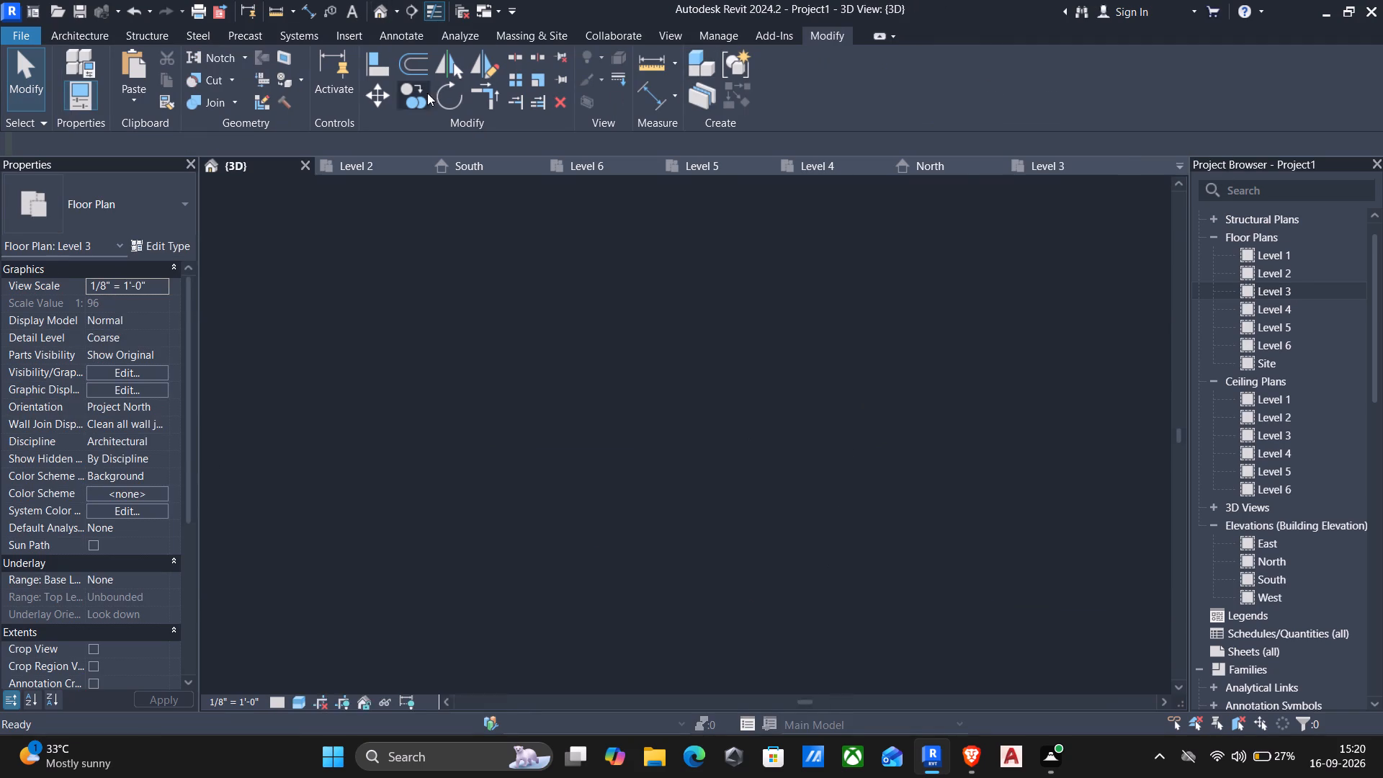
{"action": "middle_click_drag", "start_coordinate": [841, 272], "coordinate": [779, 277], "text": "shift"}
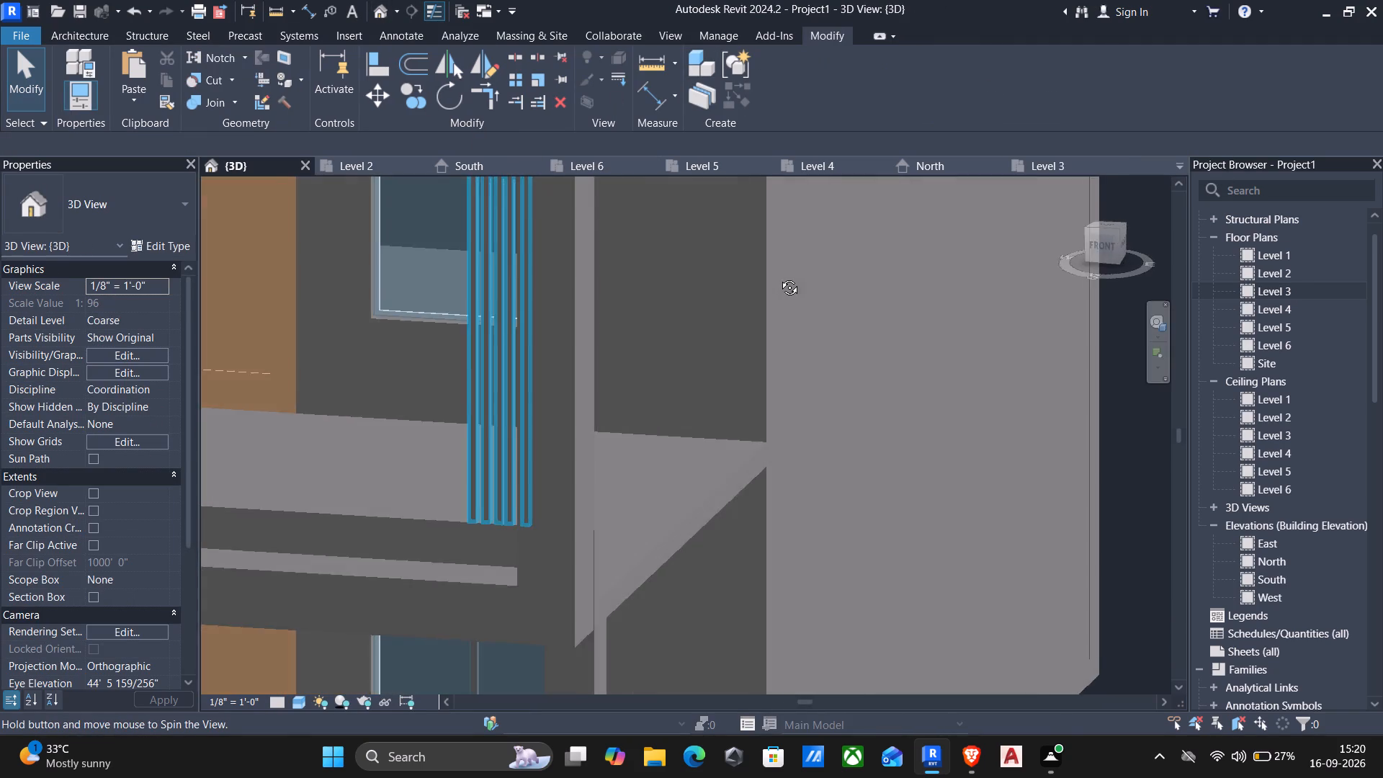
{"action": "middle_click_drag", "start_coordinate": [779, 277], "coordinate": [823, 272], "text": "shift"}
{"action": "scroll", "coordinate": [728, 388], "scroll_direction": "up", "scroll_amount": 3}
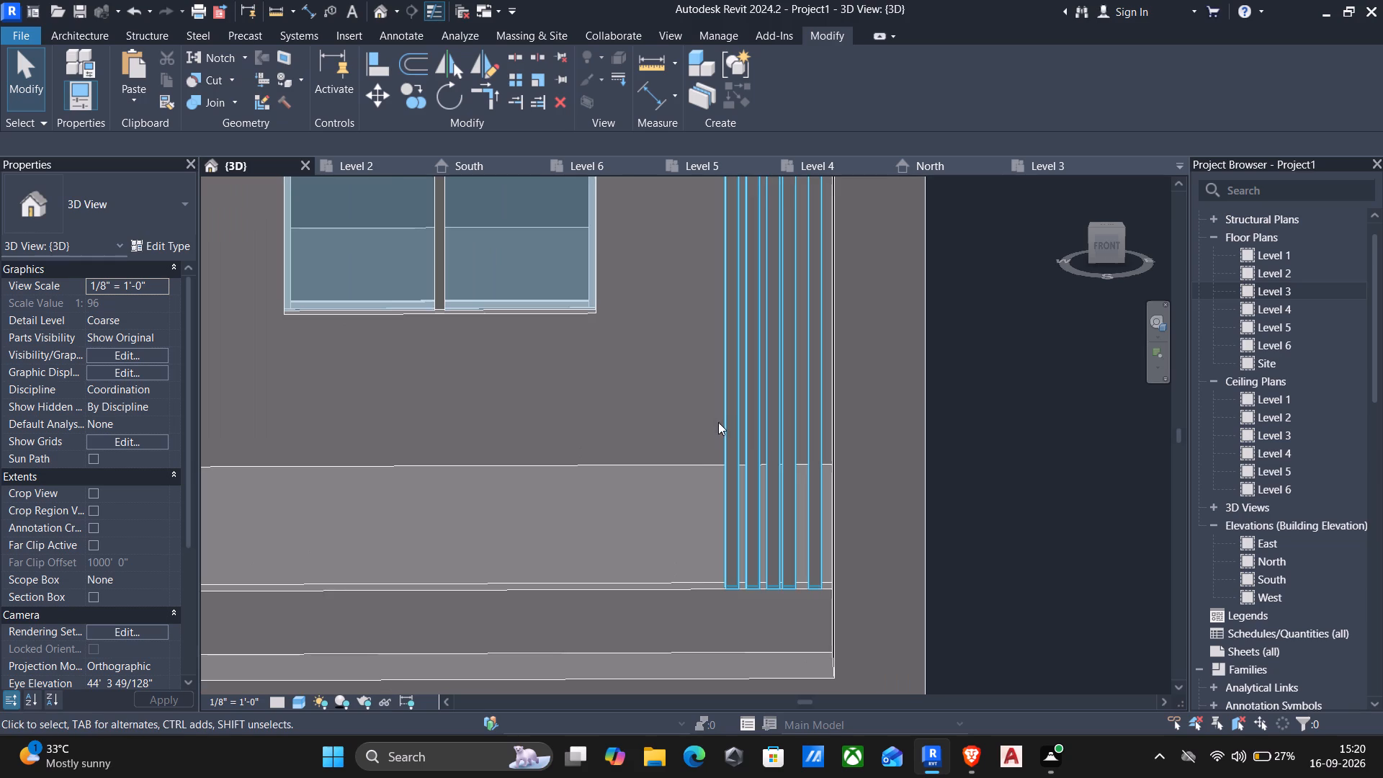
{"action": "left_click", "coordinate": [768, 292]}
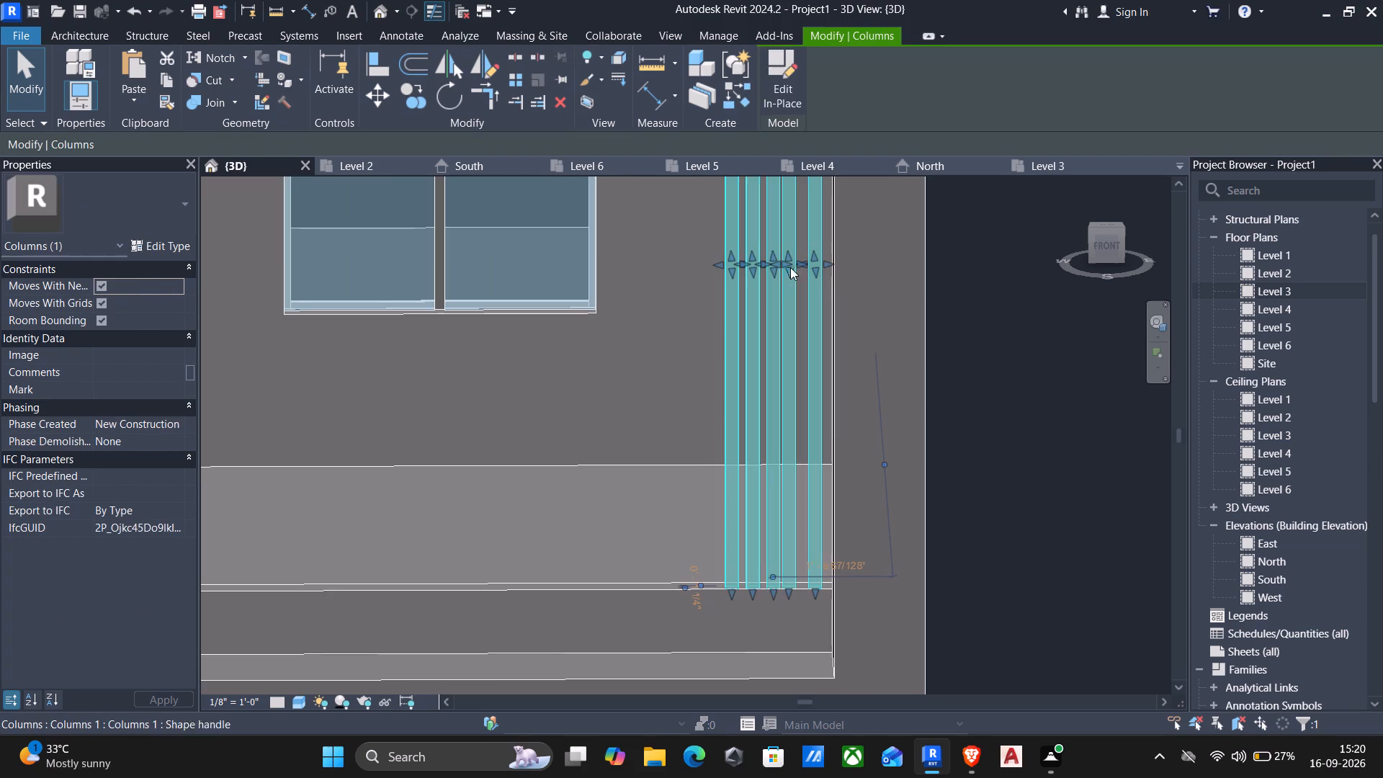
{"action": "left_click", "coordinate": [769, 82]}
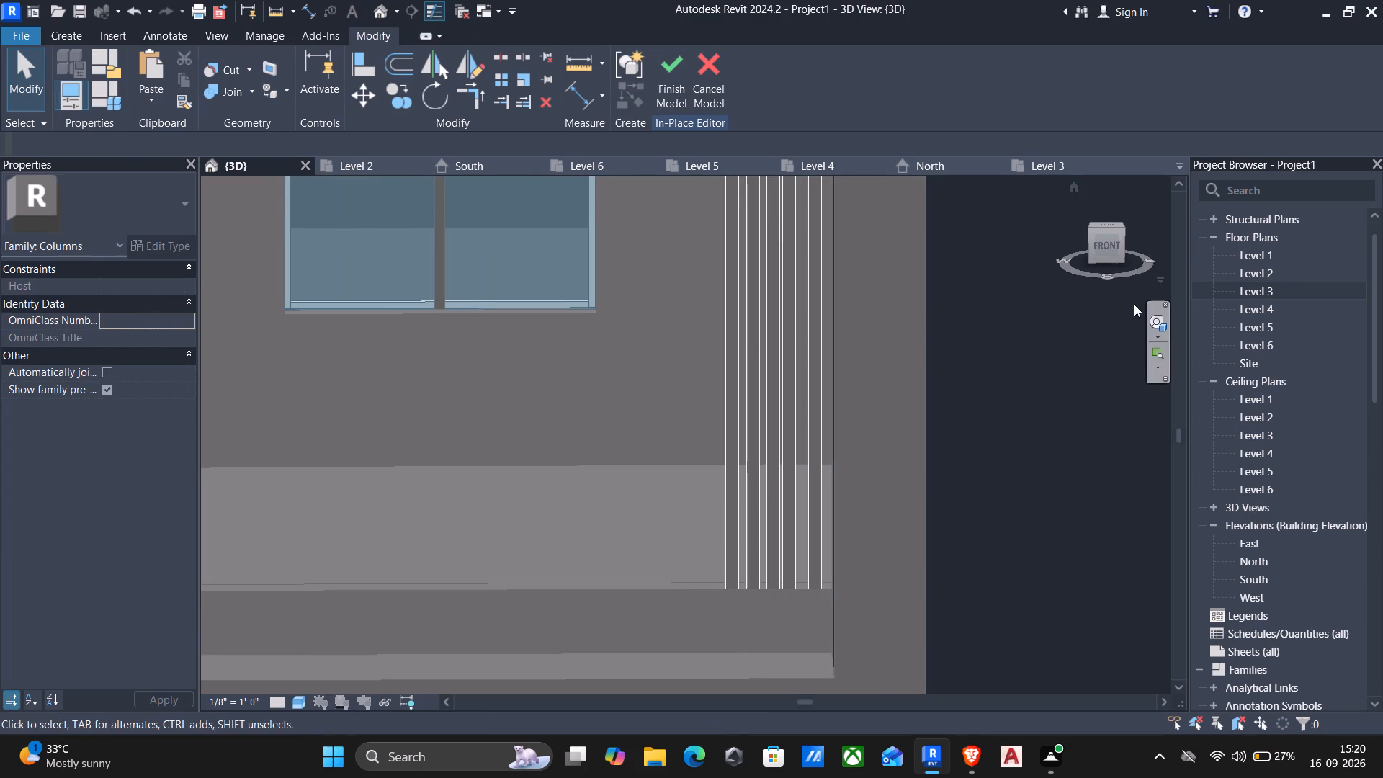
{"action": "double_click", "coordinate": [1249, 292]}
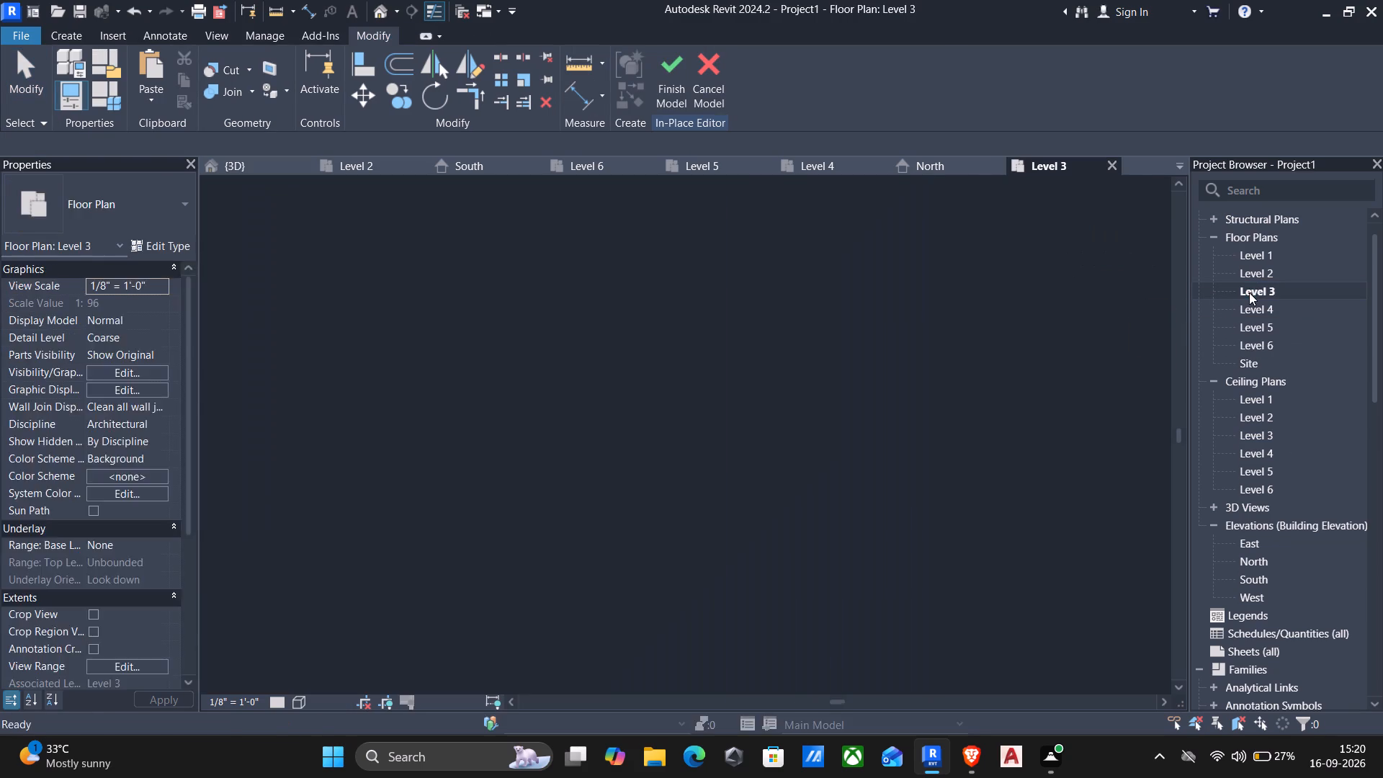
{"action": "middle_click_drag", "start_coordinate": [707, 530], "coordinate": [770, 318]}
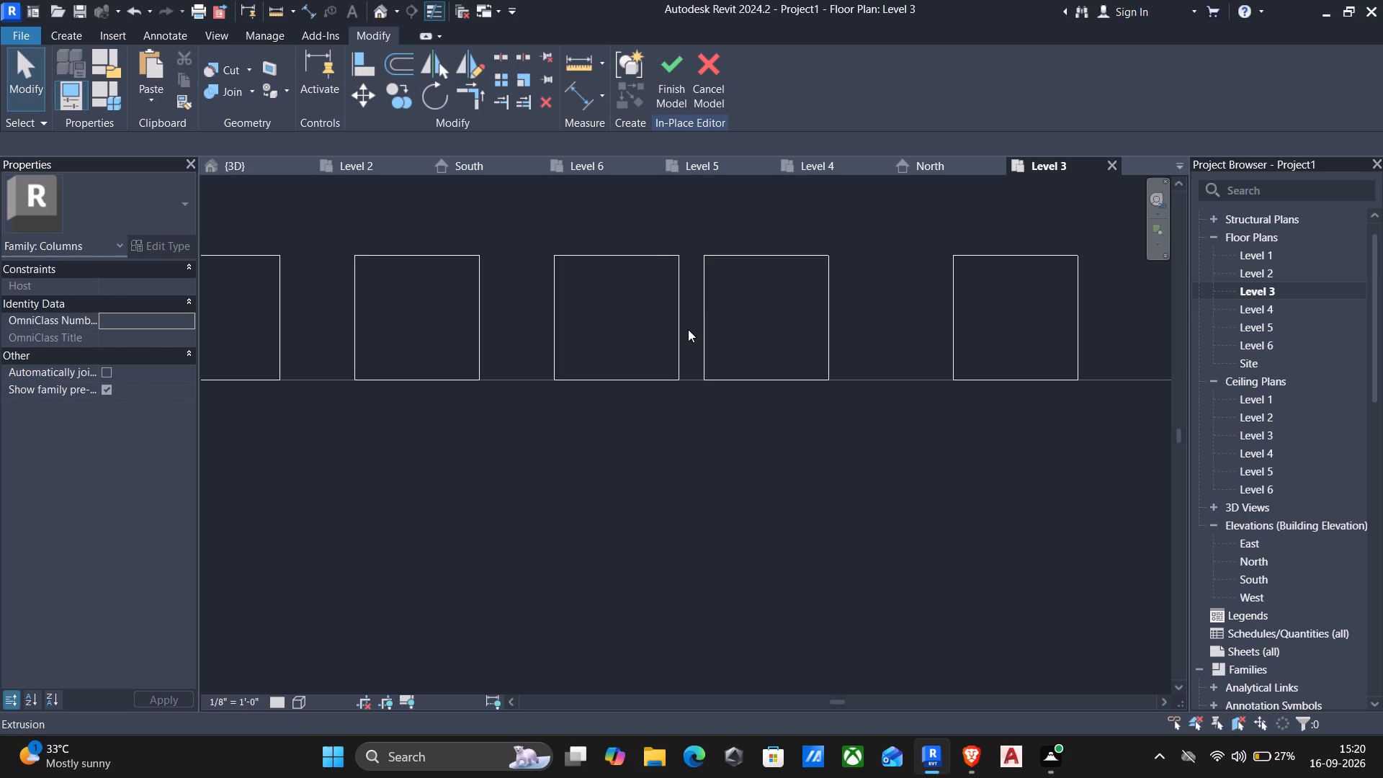
{"action": "left_click", "coordinate": [679, 333]}
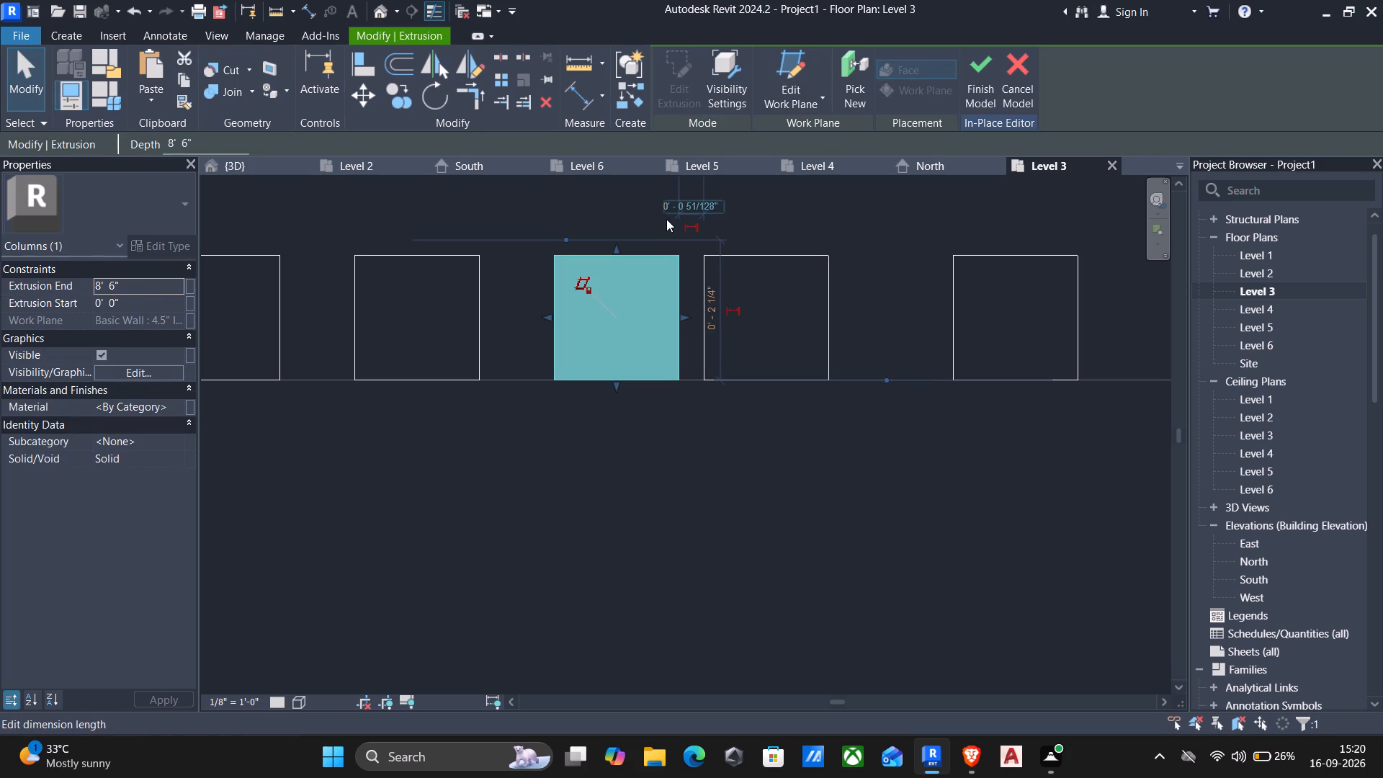
{"action": "left_click", "coordinate": [689, 205]}
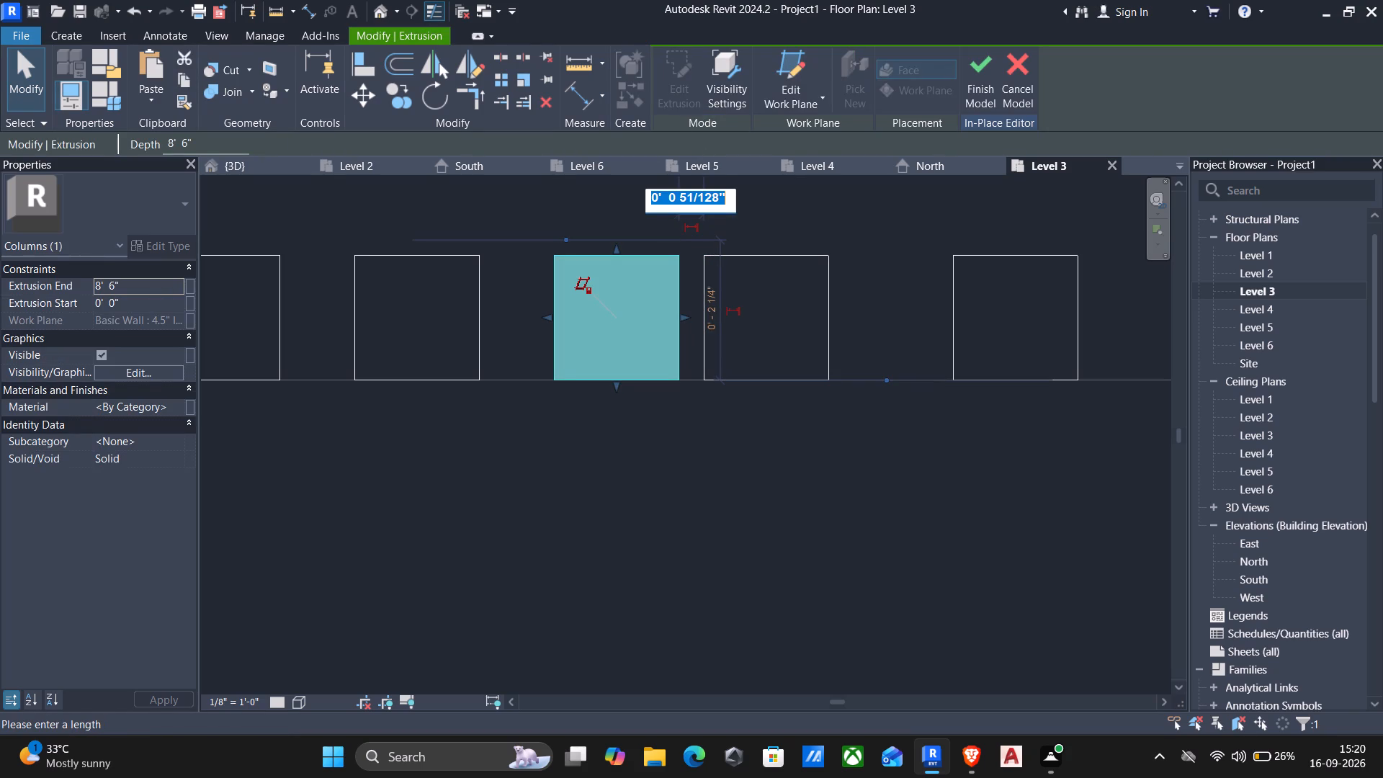
{"action": "type", "text": "2\""}
{"action": "key", "text": "Return"}
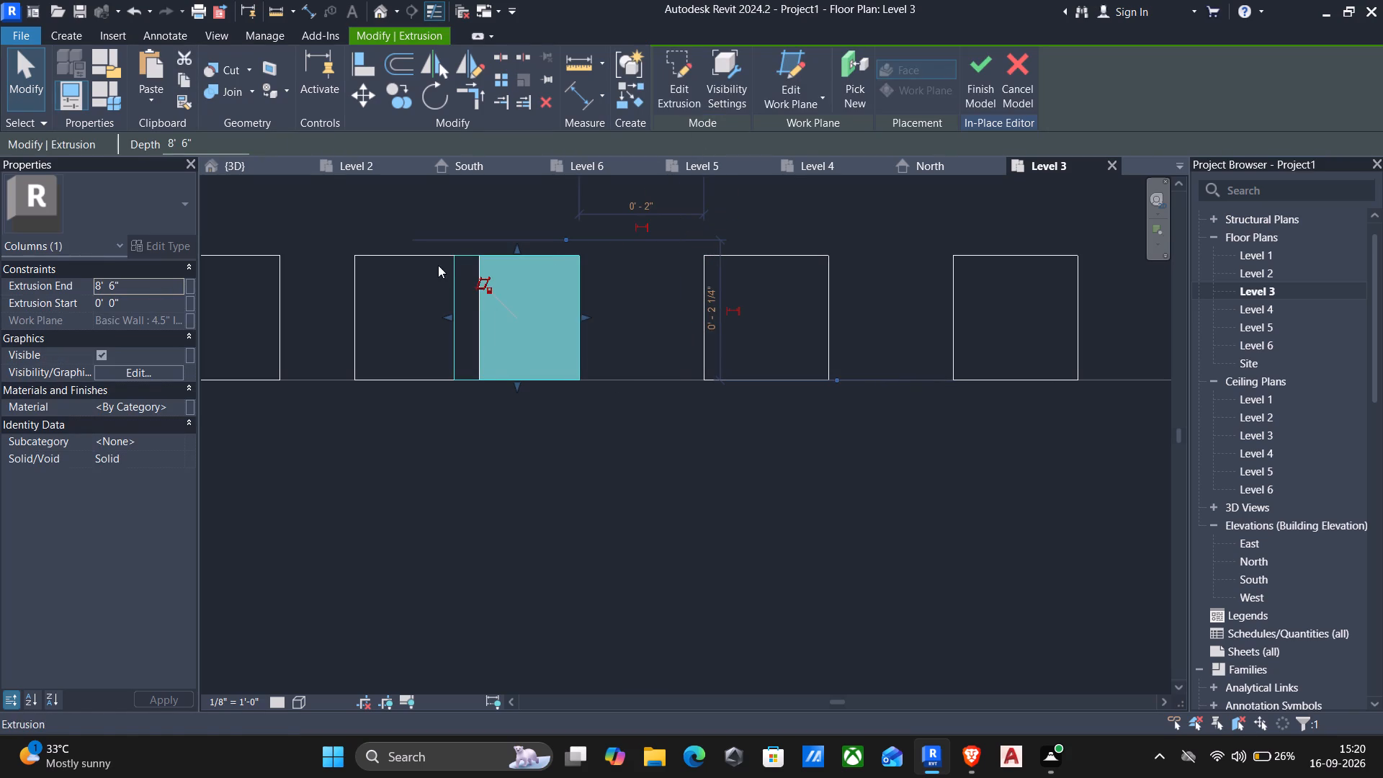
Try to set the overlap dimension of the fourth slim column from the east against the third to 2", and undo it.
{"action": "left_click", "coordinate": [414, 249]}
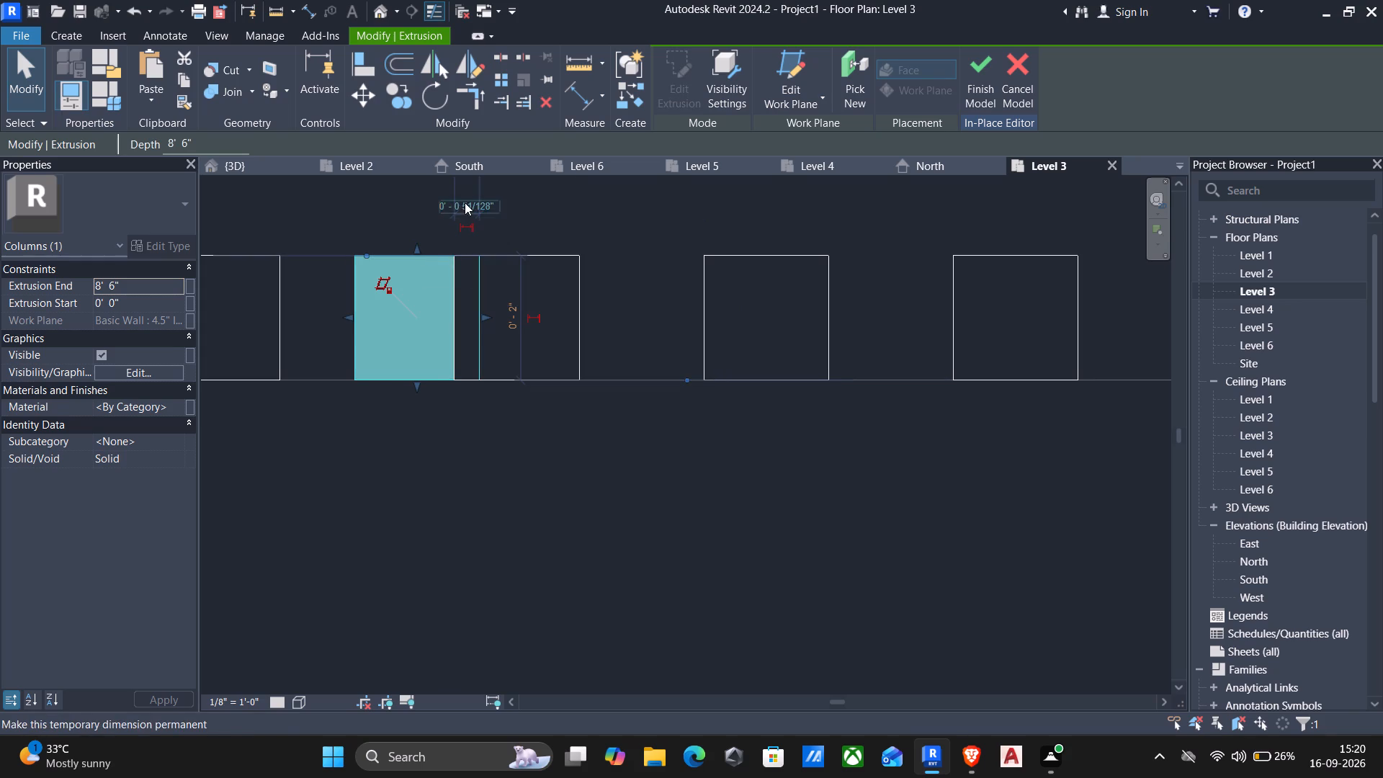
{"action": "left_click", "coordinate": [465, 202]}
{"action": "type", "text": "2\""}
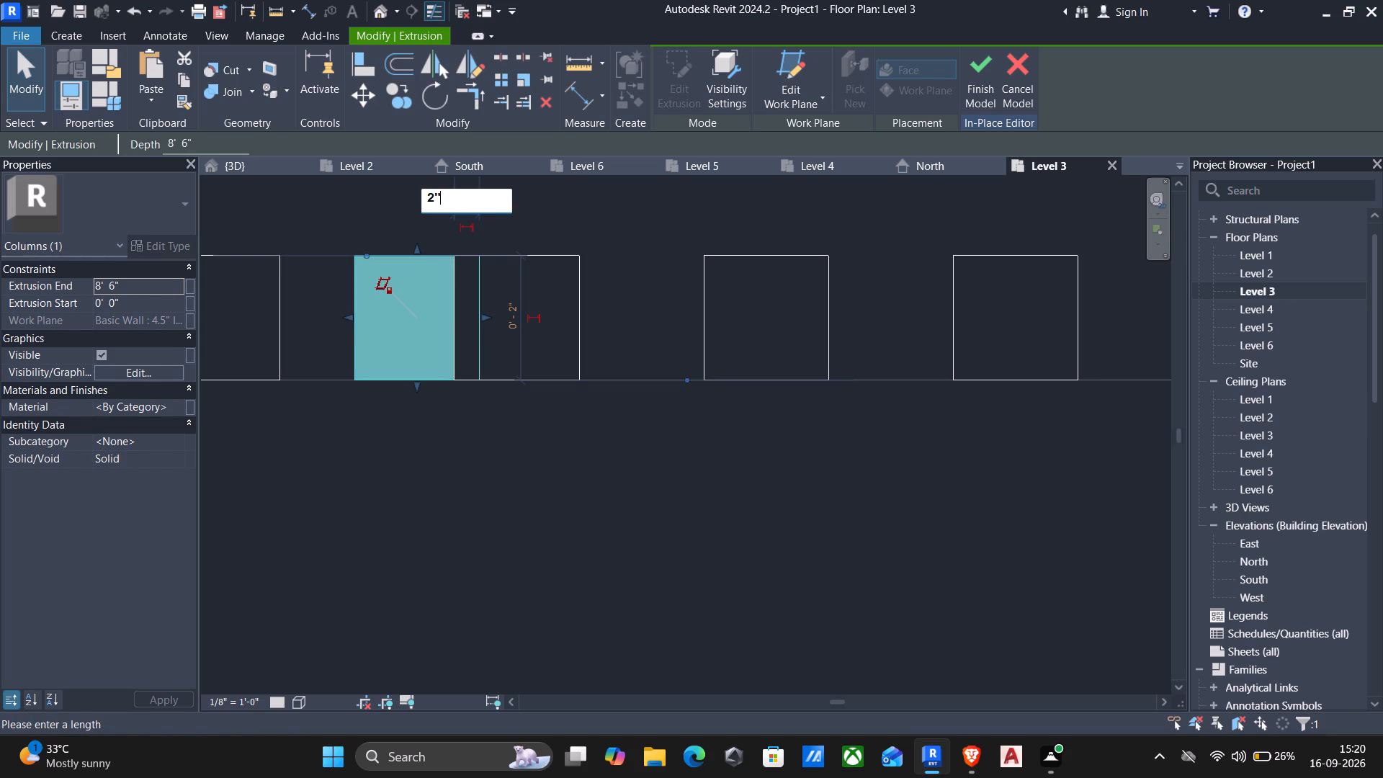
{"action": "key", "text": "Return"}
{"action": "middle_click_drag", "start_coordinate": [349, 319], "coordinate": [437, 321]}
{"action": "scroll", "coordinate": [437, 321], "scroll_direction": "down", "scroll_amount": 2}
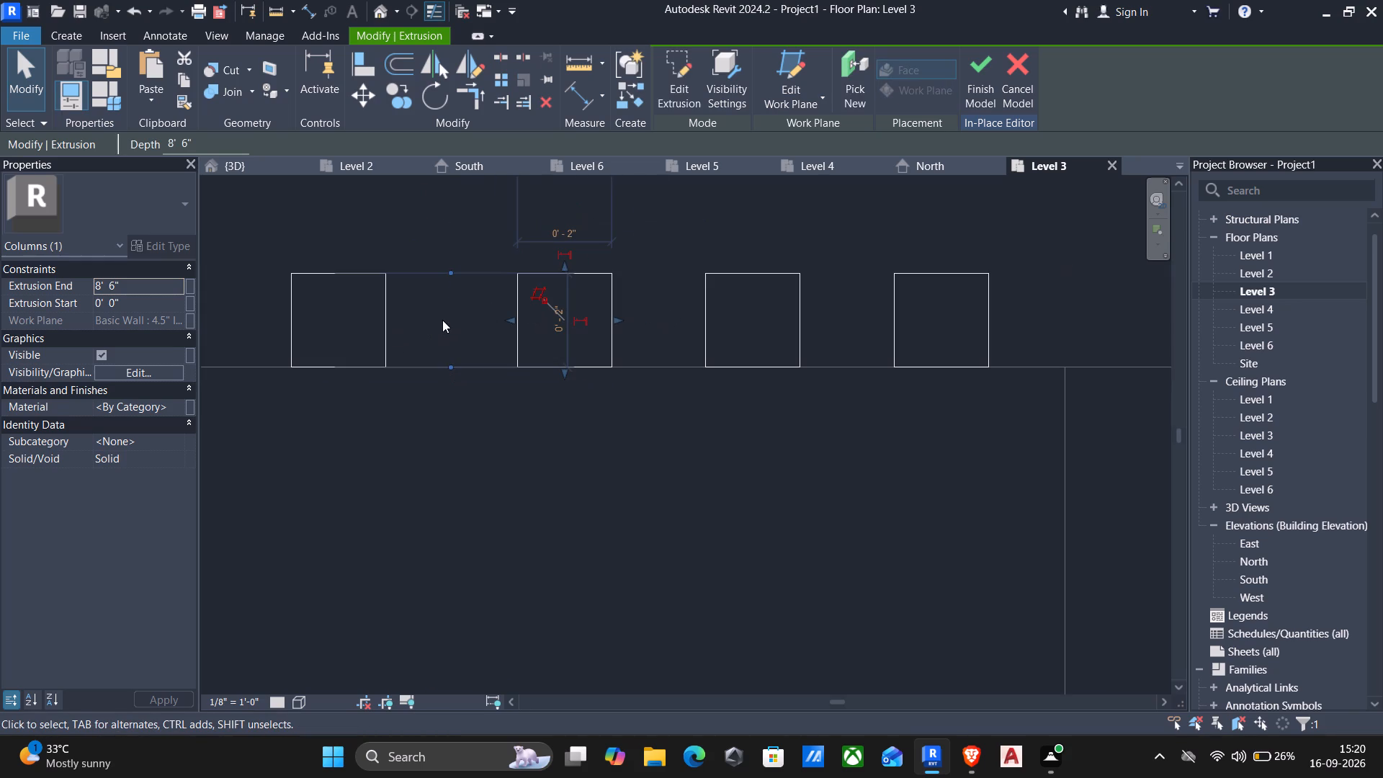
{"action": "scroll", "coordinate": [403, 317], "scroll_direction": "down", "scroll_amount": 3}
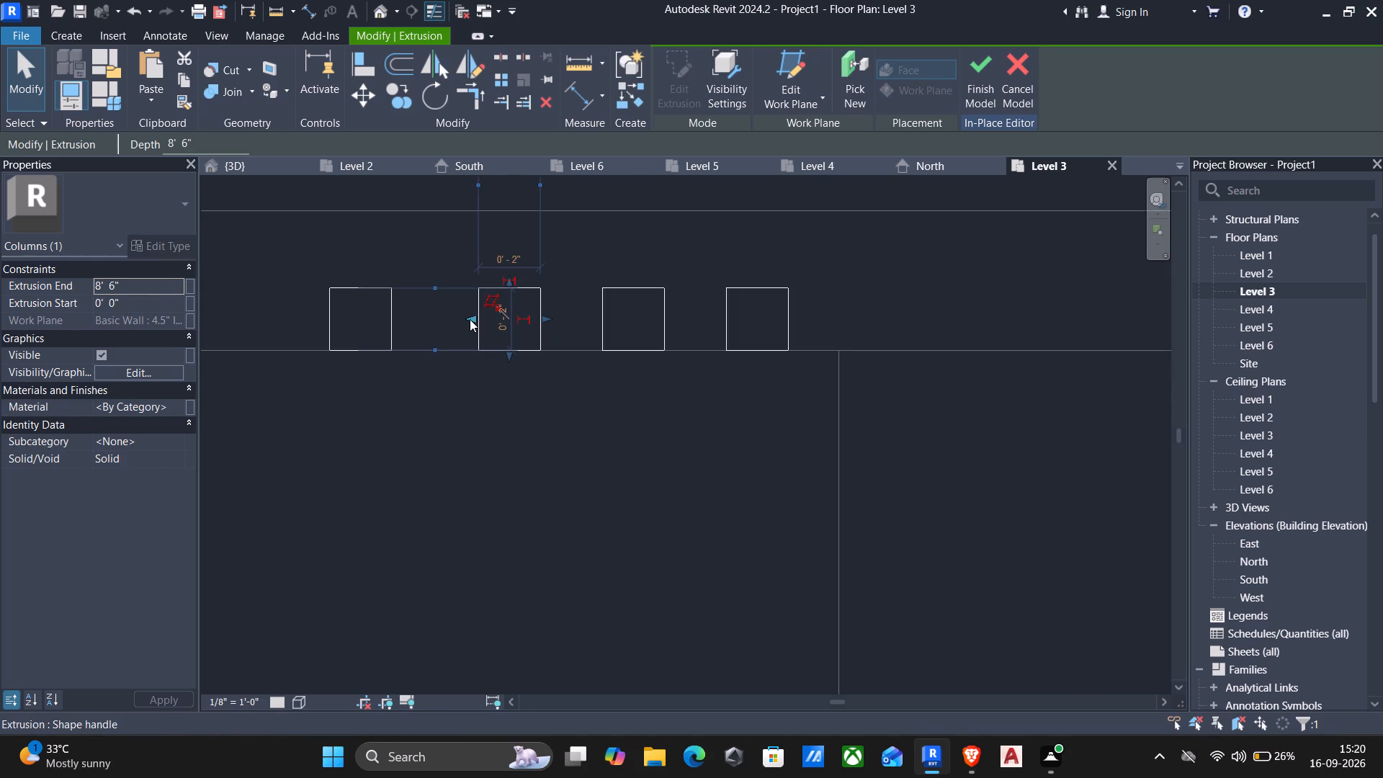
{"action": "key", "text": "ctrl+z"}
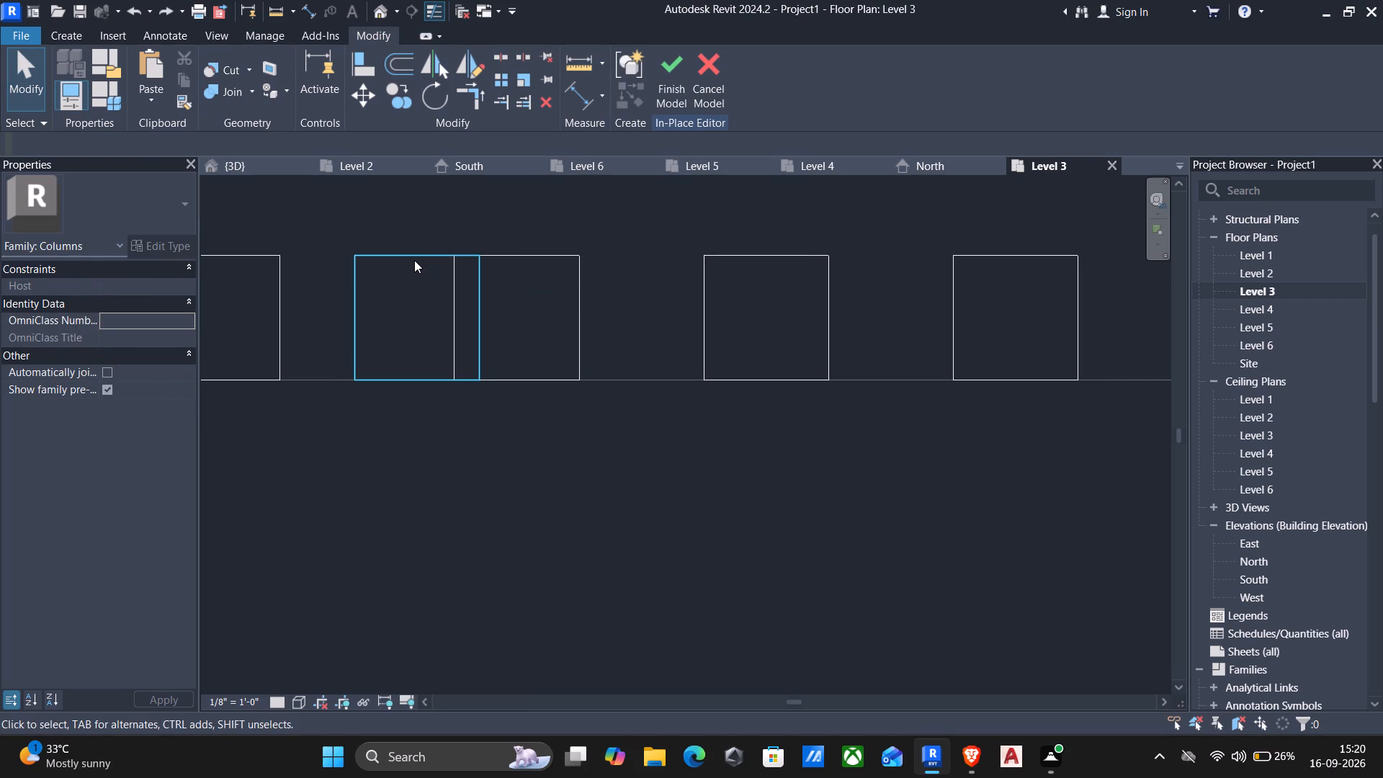
Move the westernmost slim column away by setting its gap to the fourth column from the east to 5".
{"action": "scroll", "coordinate": [186, 416], "scroll_direction": "down", "scroll_amount": 1}
{"action": "scroll", "coordinate": [352, 448], "scroll_direction": "down", "scroll_amount": 2}
{"action": "middle_click_drag", "start_coordinate": [352, 449], "coordinate": [471, 457]}
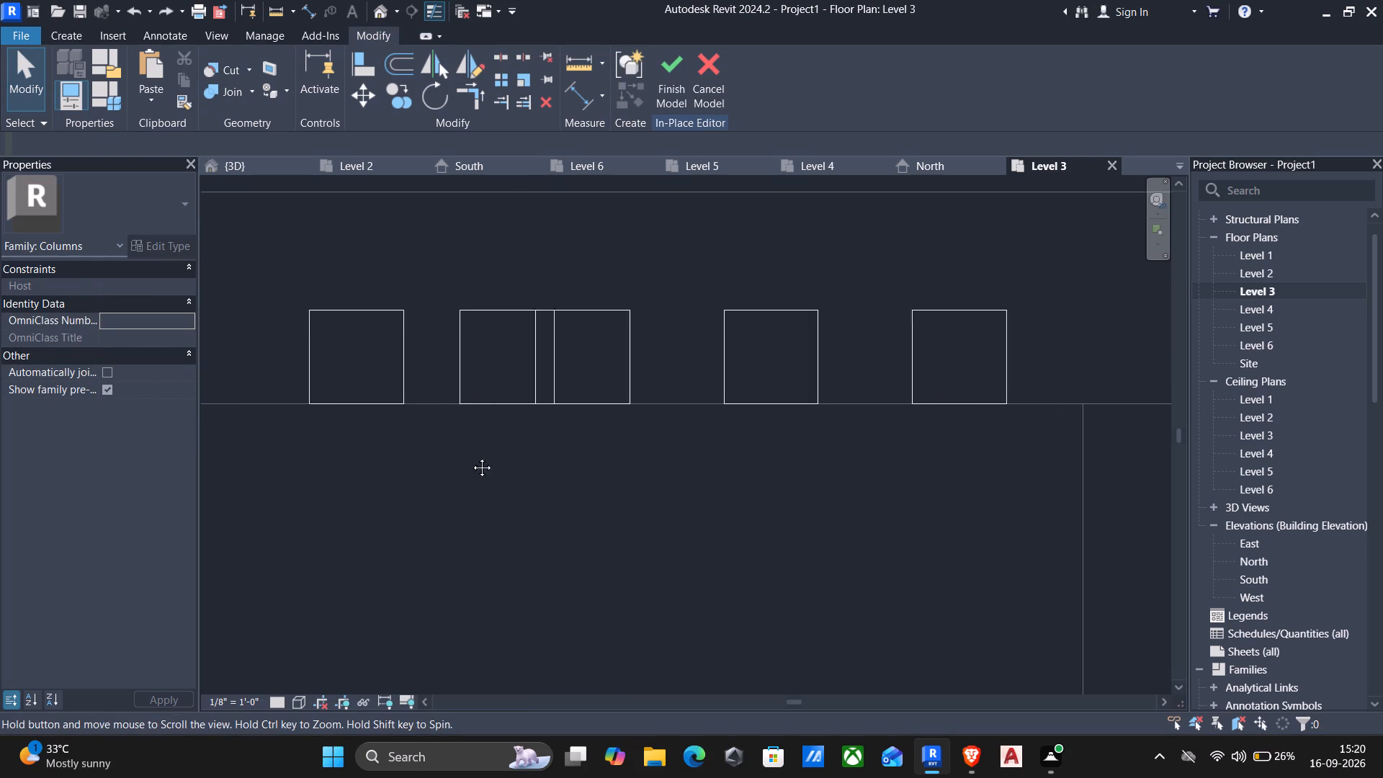
{"action": "middle_click_drag", "start_coordinate": [471, 457], "coordinate": [526, 457]}
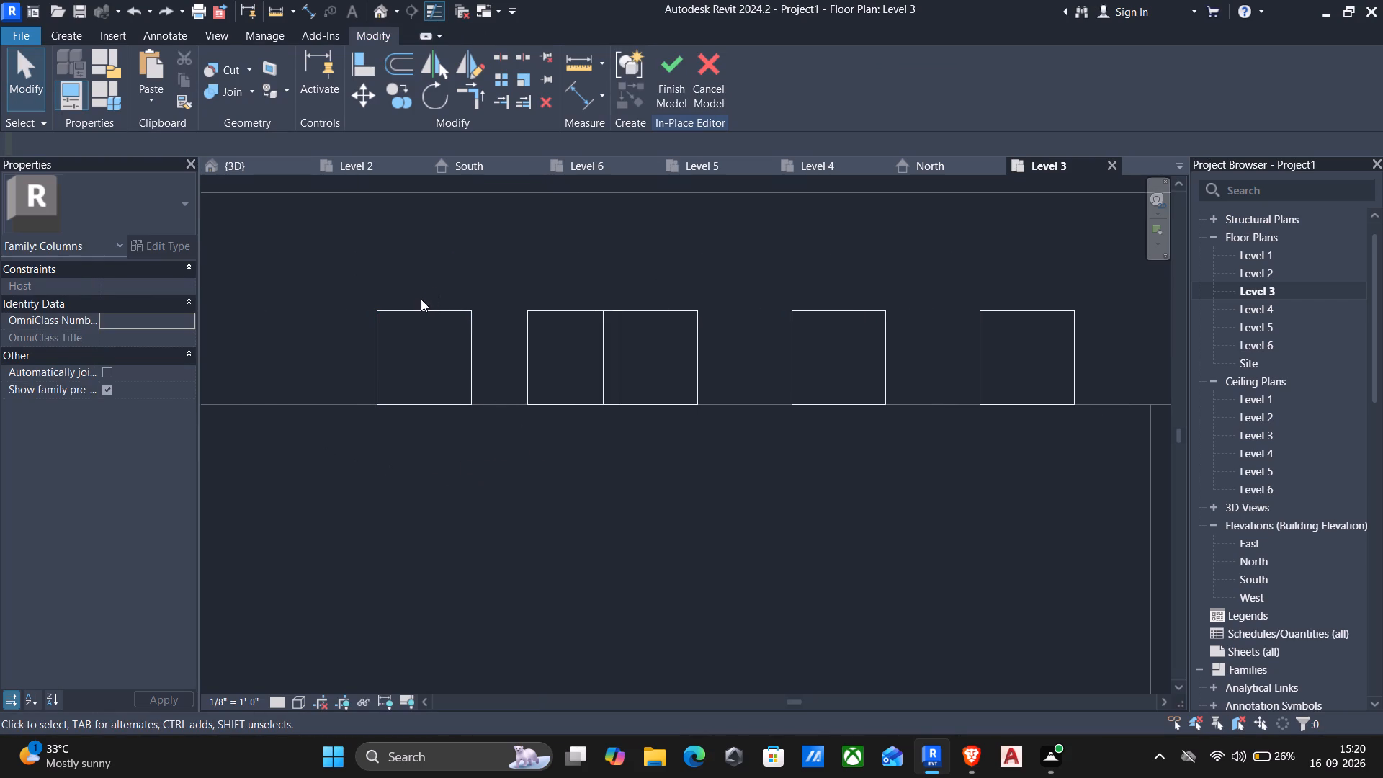
{"action": "left_click", "coordinate": [418, 315]}
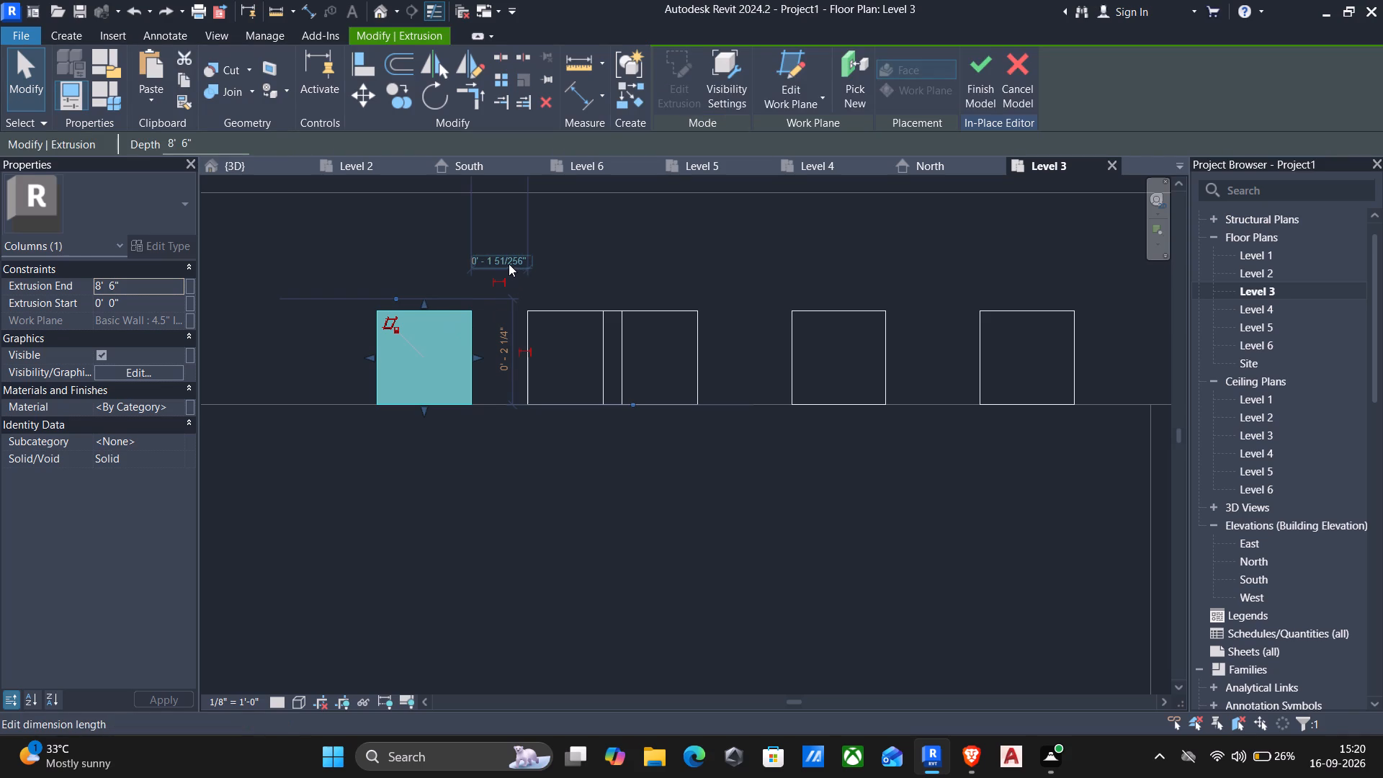
{"action": "left_click", "coordinate": [509, 264]}
{"action": "key", "text": "5"}
{"action": "key", "text": "shift+quotedbl"}
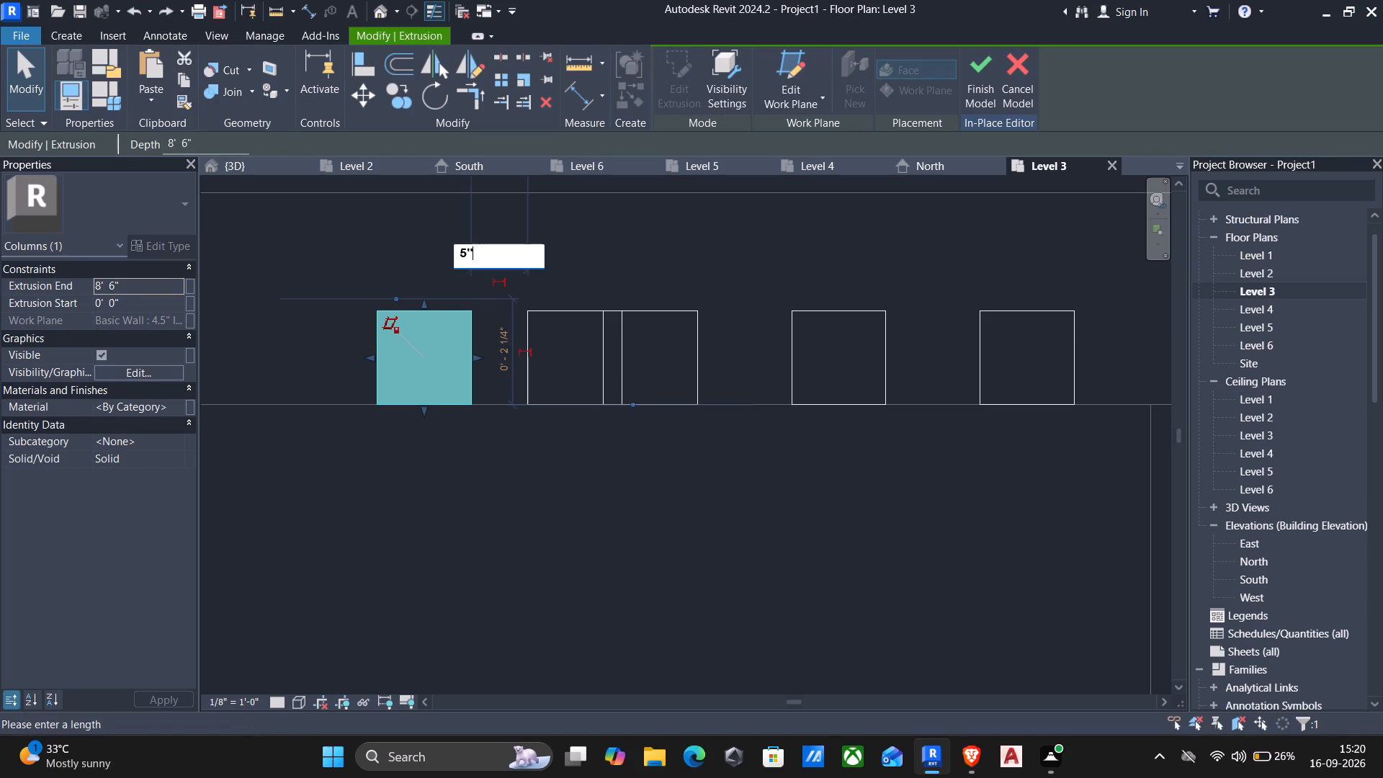
{"action": "key", "text": "Return"}
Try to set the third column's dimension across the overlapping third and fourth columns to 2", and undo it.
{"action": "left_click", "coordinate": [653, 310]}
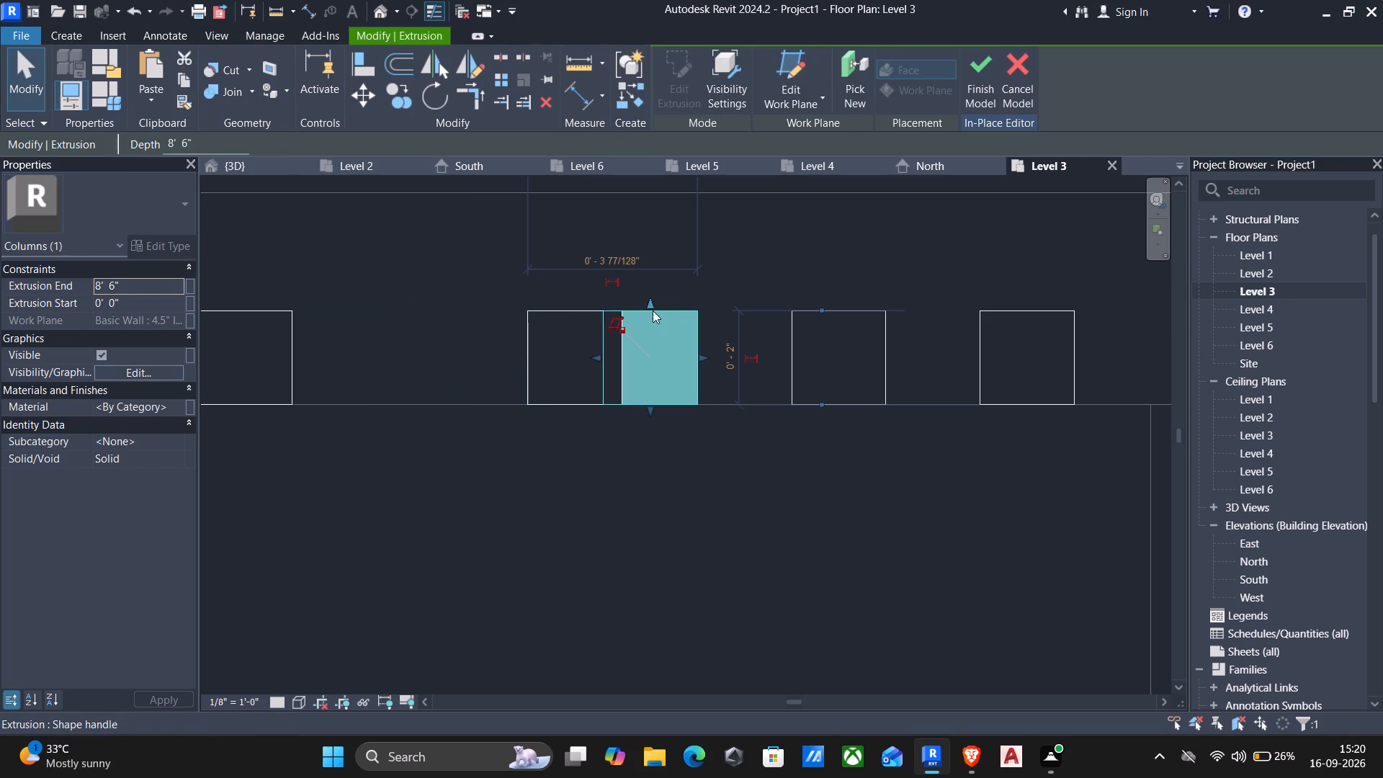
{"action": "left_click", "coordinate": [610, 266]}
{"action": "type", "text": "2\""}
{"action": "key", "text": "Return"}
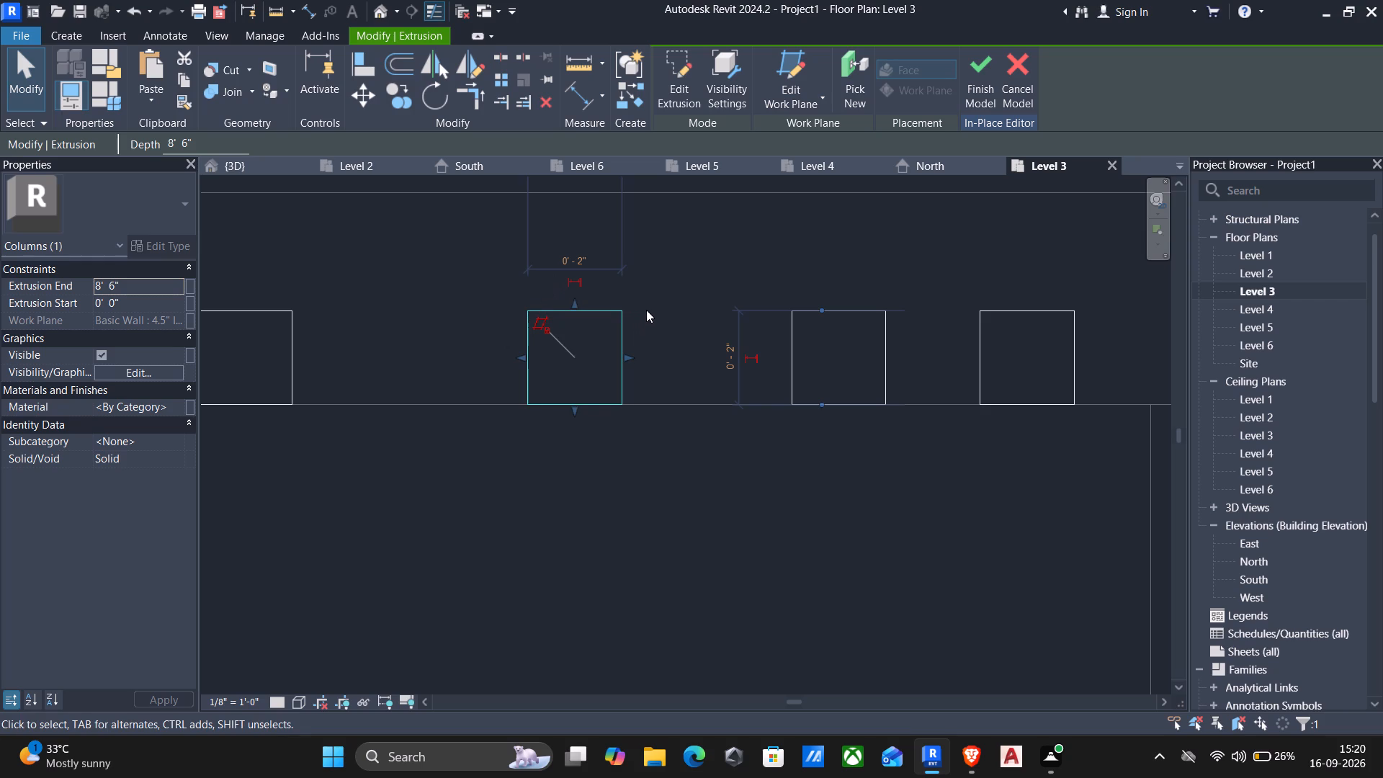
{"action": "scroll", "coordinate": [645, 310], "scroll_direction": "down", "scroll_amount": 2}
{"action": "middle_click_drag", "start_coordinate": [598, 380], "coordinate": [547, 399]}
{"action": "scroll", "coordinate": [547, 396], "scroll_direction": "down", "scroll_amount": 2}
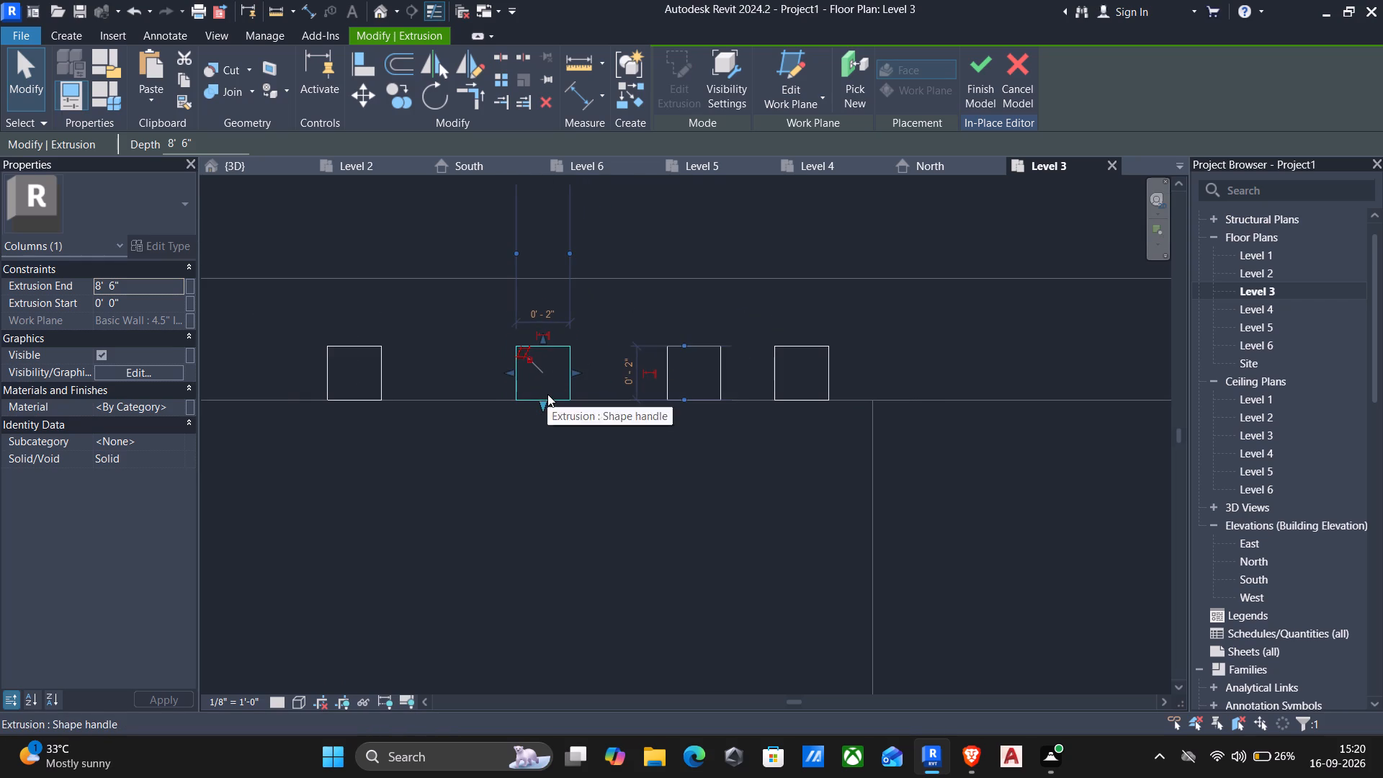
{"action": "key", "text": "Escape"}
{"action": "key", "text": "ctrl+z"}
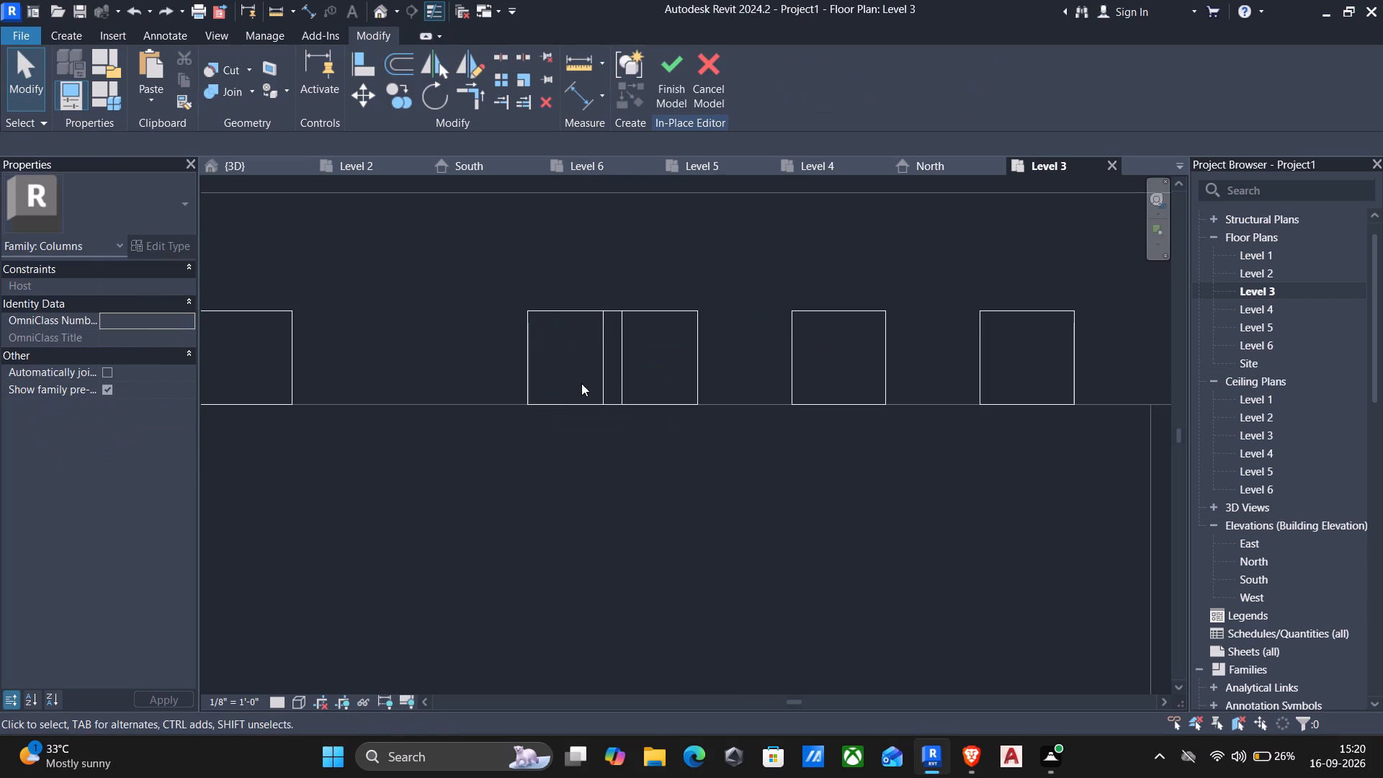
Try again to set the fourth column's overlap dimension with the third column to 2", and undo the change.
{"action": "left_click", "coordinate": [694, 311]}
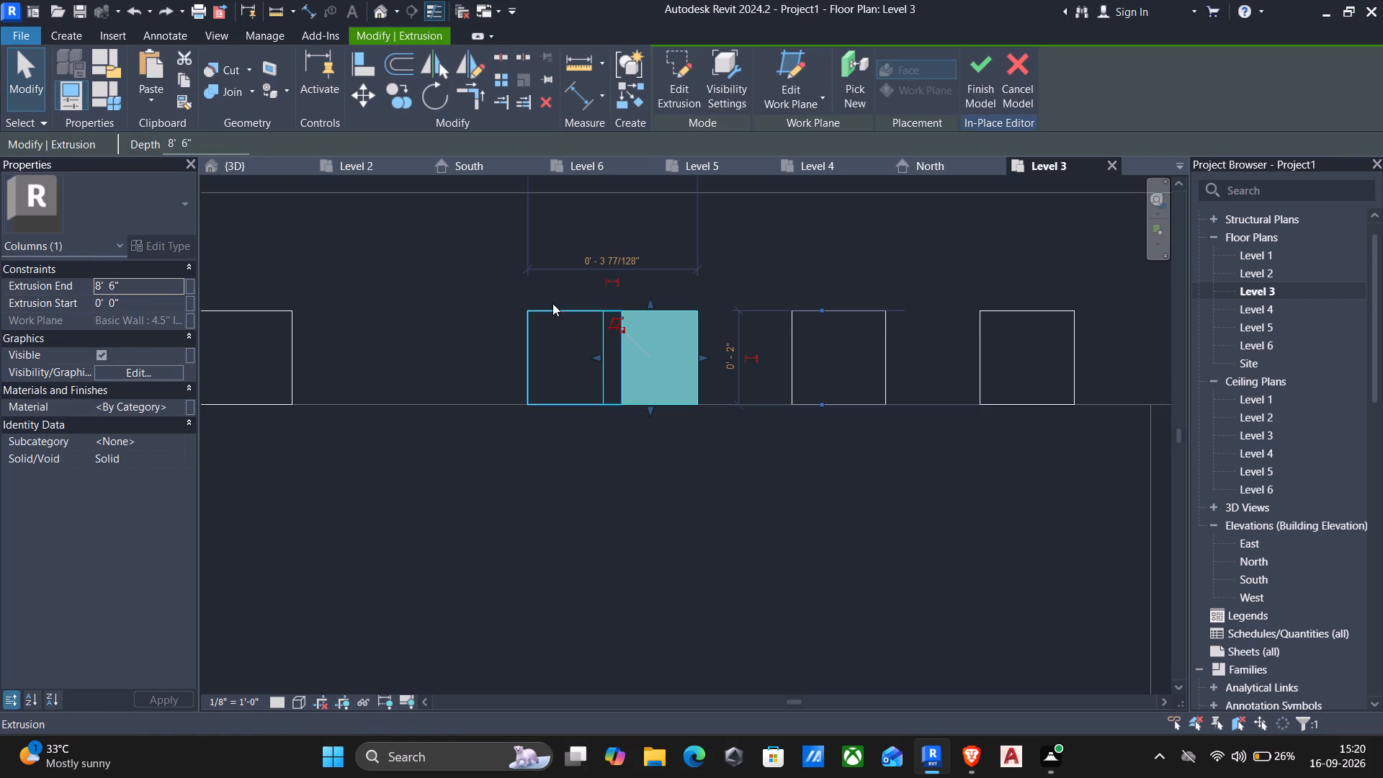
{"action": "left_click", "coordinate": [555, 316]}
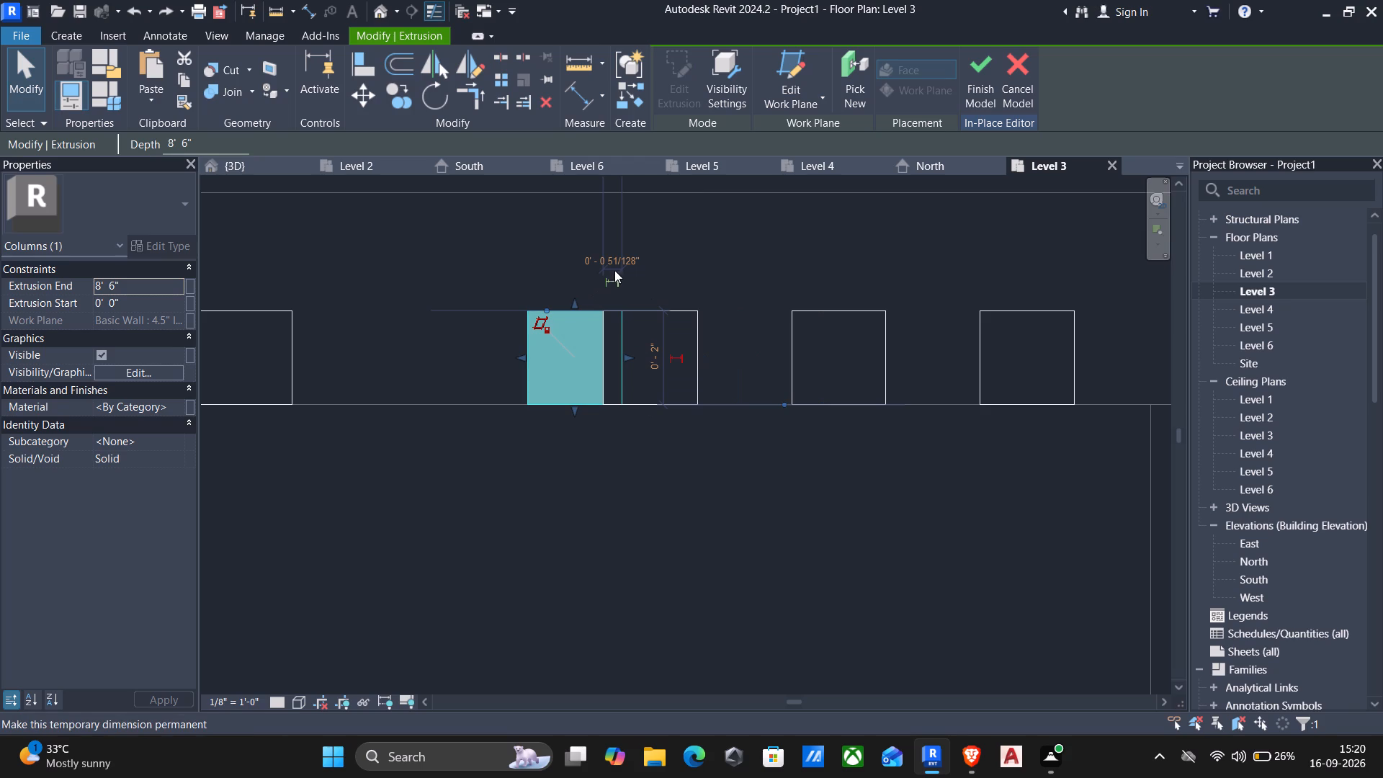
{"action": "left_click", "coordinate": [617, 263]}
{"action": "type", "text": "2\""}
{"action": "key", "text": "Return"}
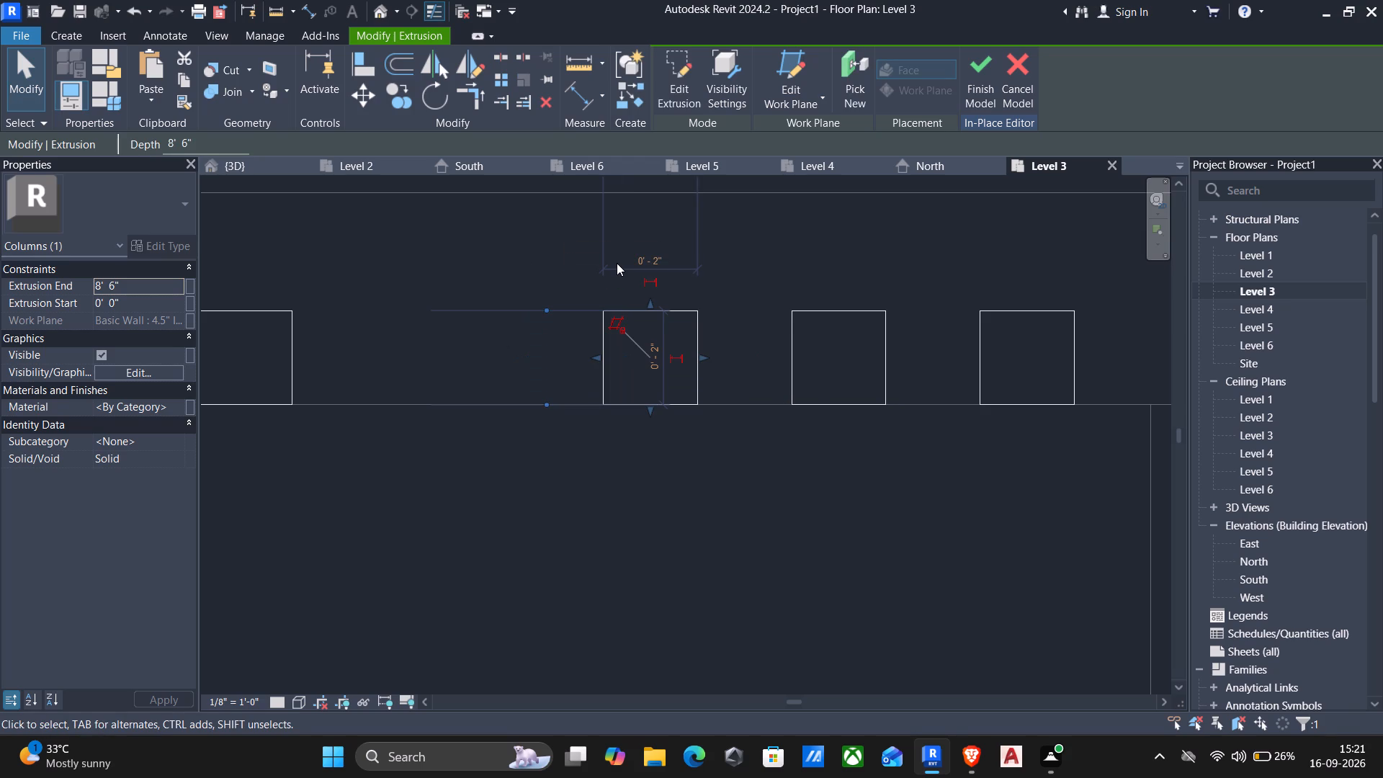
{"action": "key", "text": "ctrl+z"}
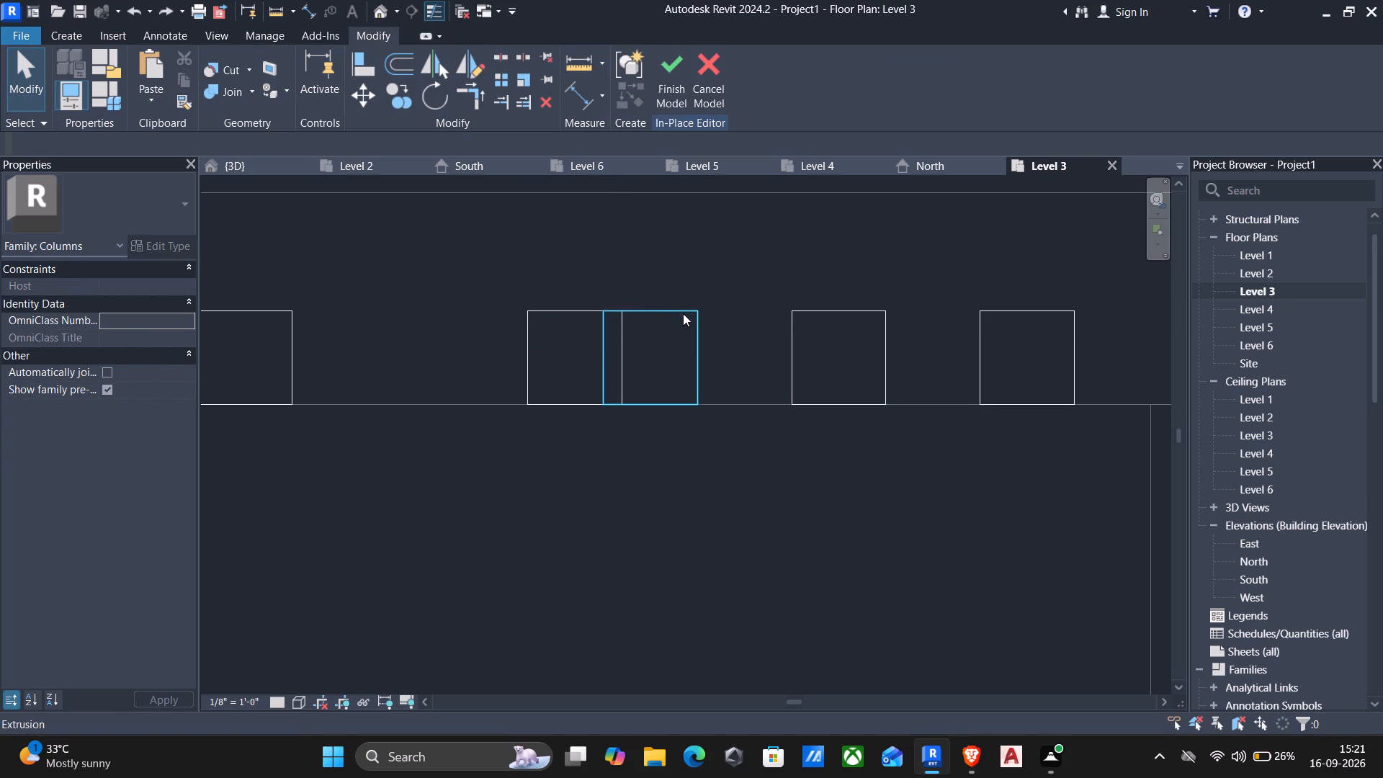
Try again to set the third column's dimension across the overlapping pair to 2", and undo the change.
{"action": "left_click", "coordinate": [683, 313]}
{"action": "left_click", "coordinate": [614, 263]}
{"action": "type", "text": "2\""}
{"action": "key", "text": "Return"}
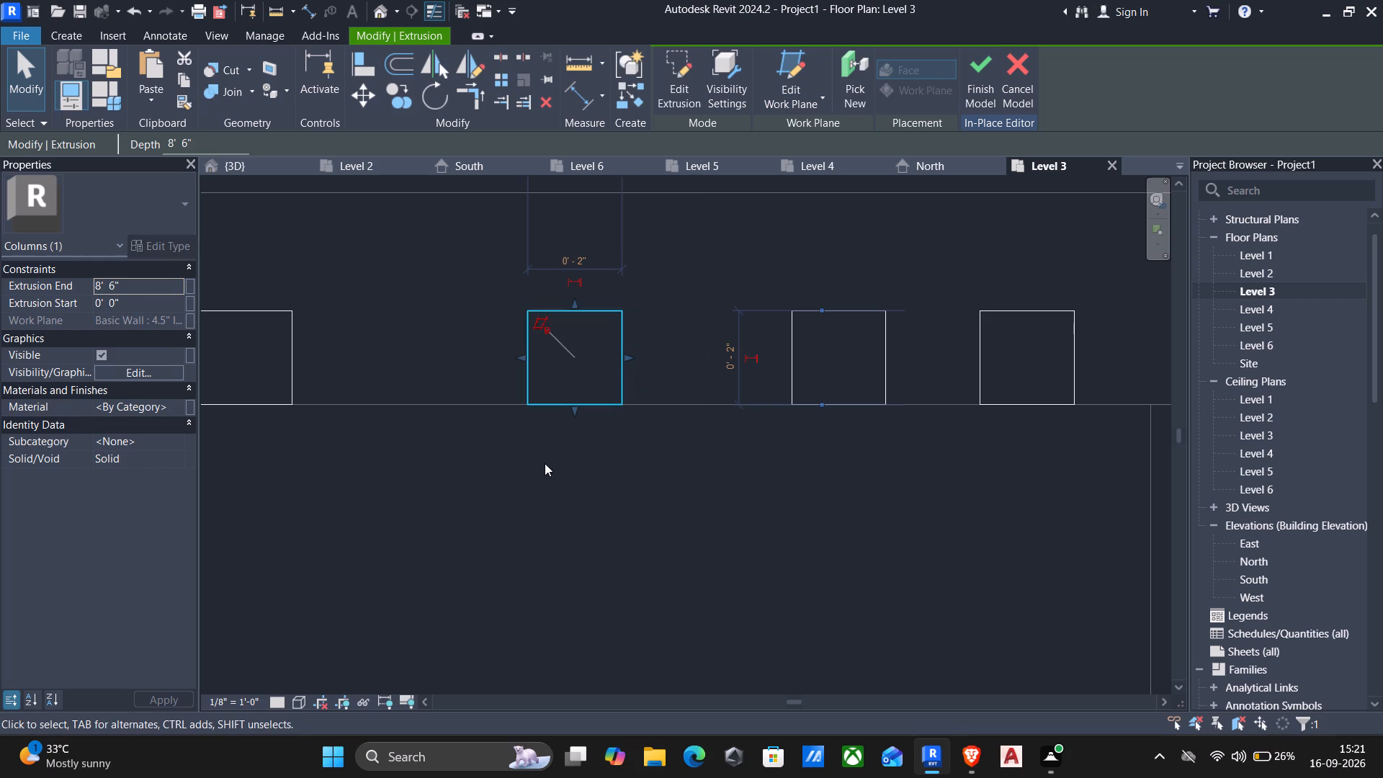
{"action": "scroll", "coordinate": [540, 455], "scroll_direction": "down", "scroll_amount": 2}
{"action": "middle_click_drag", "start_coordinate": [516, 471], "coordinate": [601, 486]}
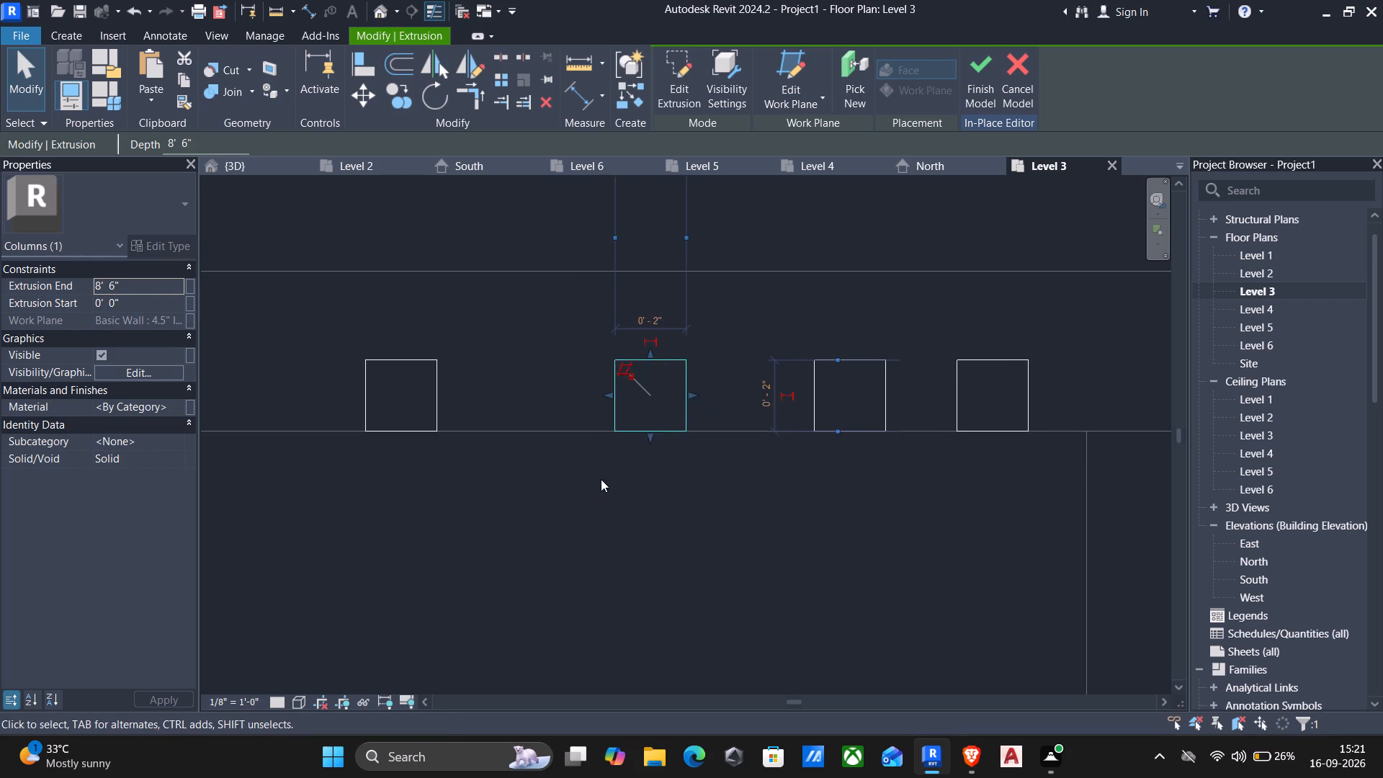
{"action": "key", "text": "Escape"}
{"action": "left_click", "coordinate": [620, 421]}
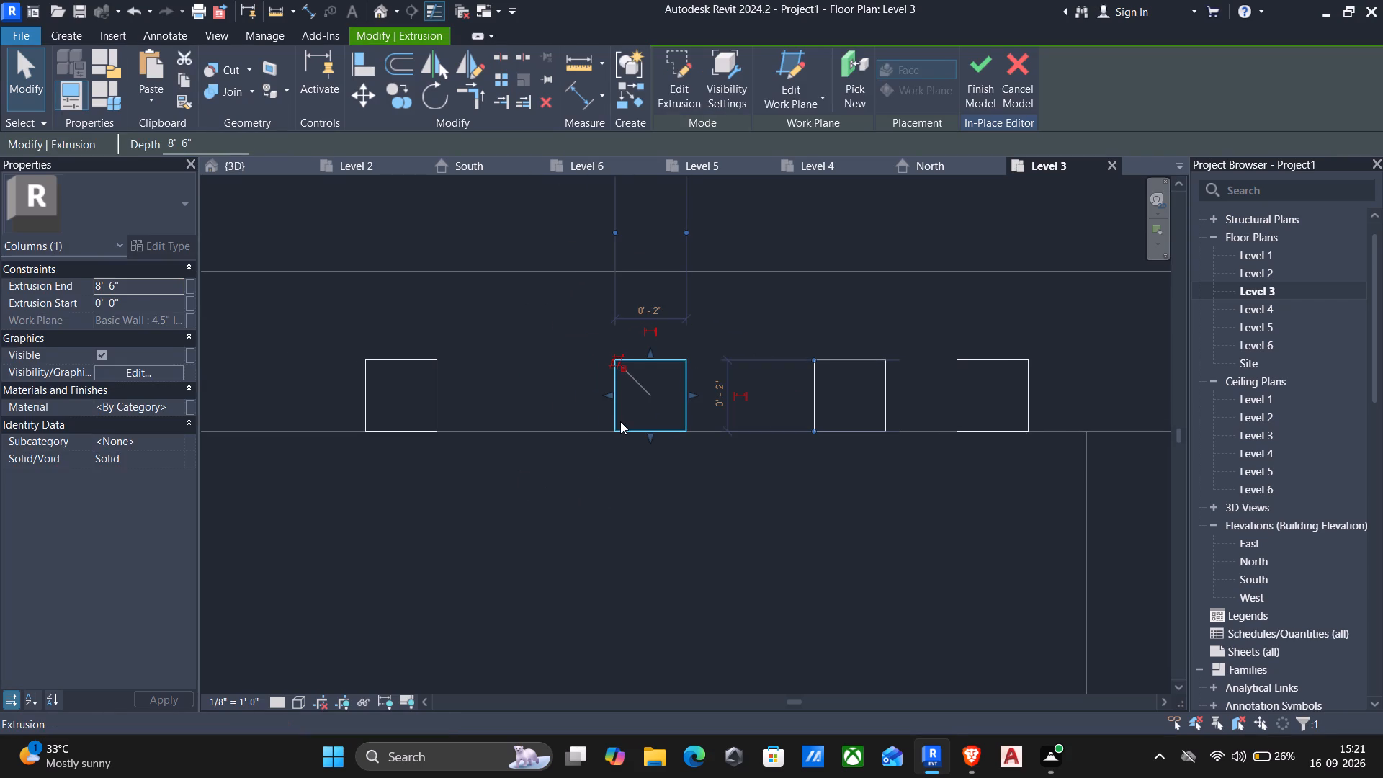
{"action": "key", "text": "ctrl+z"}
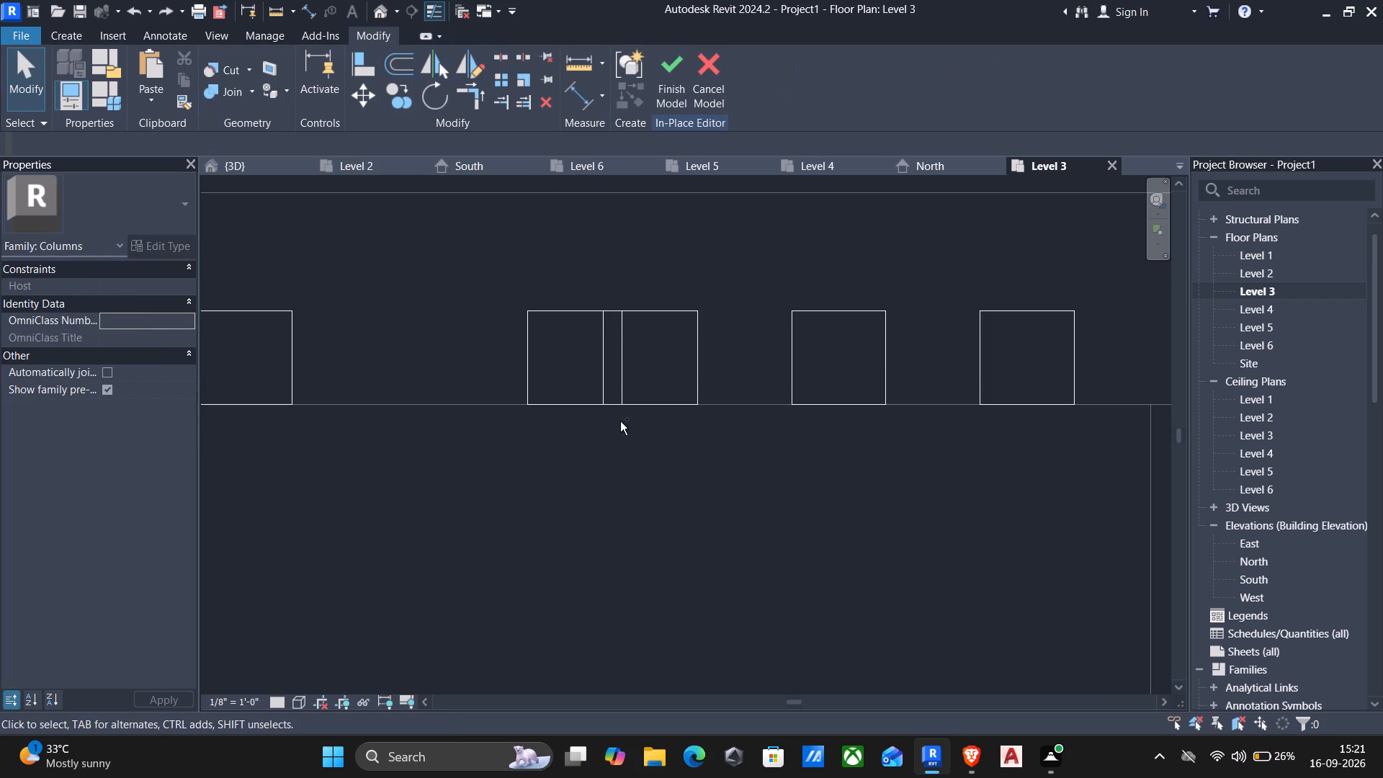
Nudge the fourth slim column from the east westward clear of the third, and set the gap between them to 2".
{"action": "left_click", "coordinate": [581, 403]}
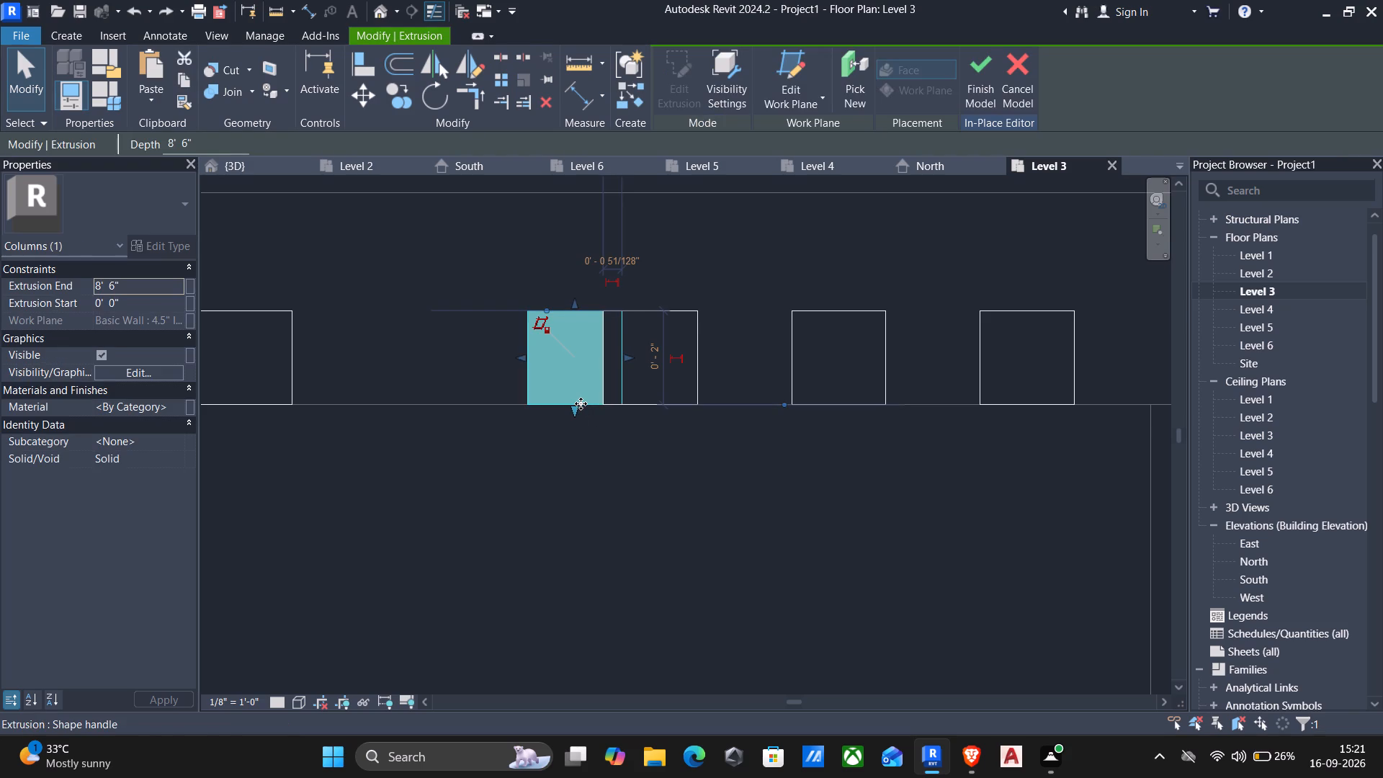
{"action": "key", "text": "Left"}
{"action": "key", "text": "Left"}
{"action": "key", "text": "Left"}
{"action": "key", "text": "Left"}
{"action": "key", "text": "Left"}
{"action": "key", "text": "Left"}
{"action": "key", "text": "Left"}
{"action": "key", "text": "Left"}
{"action": "key", "text": "Left"}
{"action": "key", "text": "Left"}
{"action": "key", "text": "Left"}
{"action": "key", "text": "Left"}
{"action": "key", "text": "Left"}
{"action": "key", "text": "Left"}
{"action": "key", "text": "Left"}
{"action": "key", "text": "Left"}
{"action": "key", "text": "Left"}
{"action": "key", "text": "Left"}
{"action": "key", "text": "Left"}
{"action": "key", "text": "Left"}
{"action": "key", "text": "Left"}
{"action": "key", "text": "Left"}
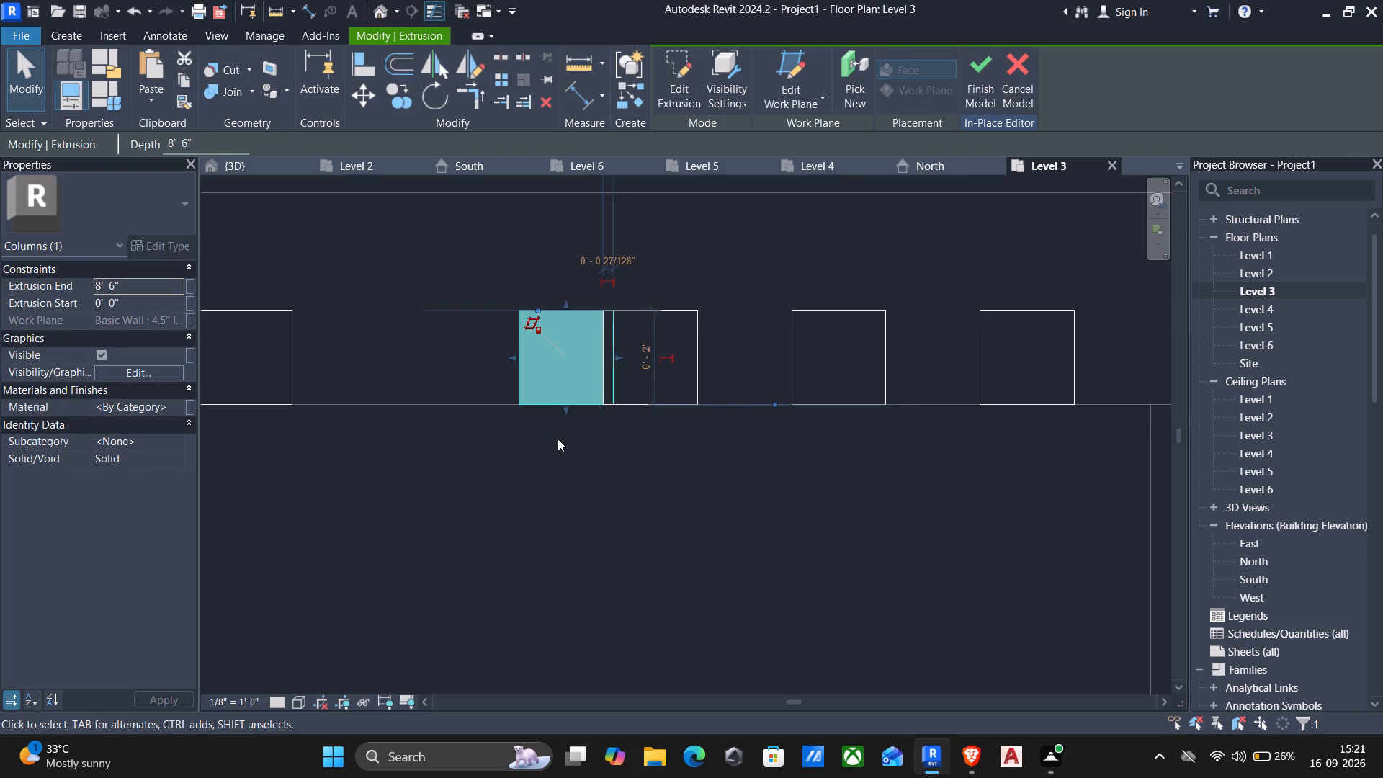
{"action": "key", "text": "Left"}
{"action": "key", "text": "Left"}
{"action": "key", "text": "Left"}
{"action": "key", "text": "Left"}
{"action": "key", "text": "Left"}
{"action": "key", "text": "Left"}
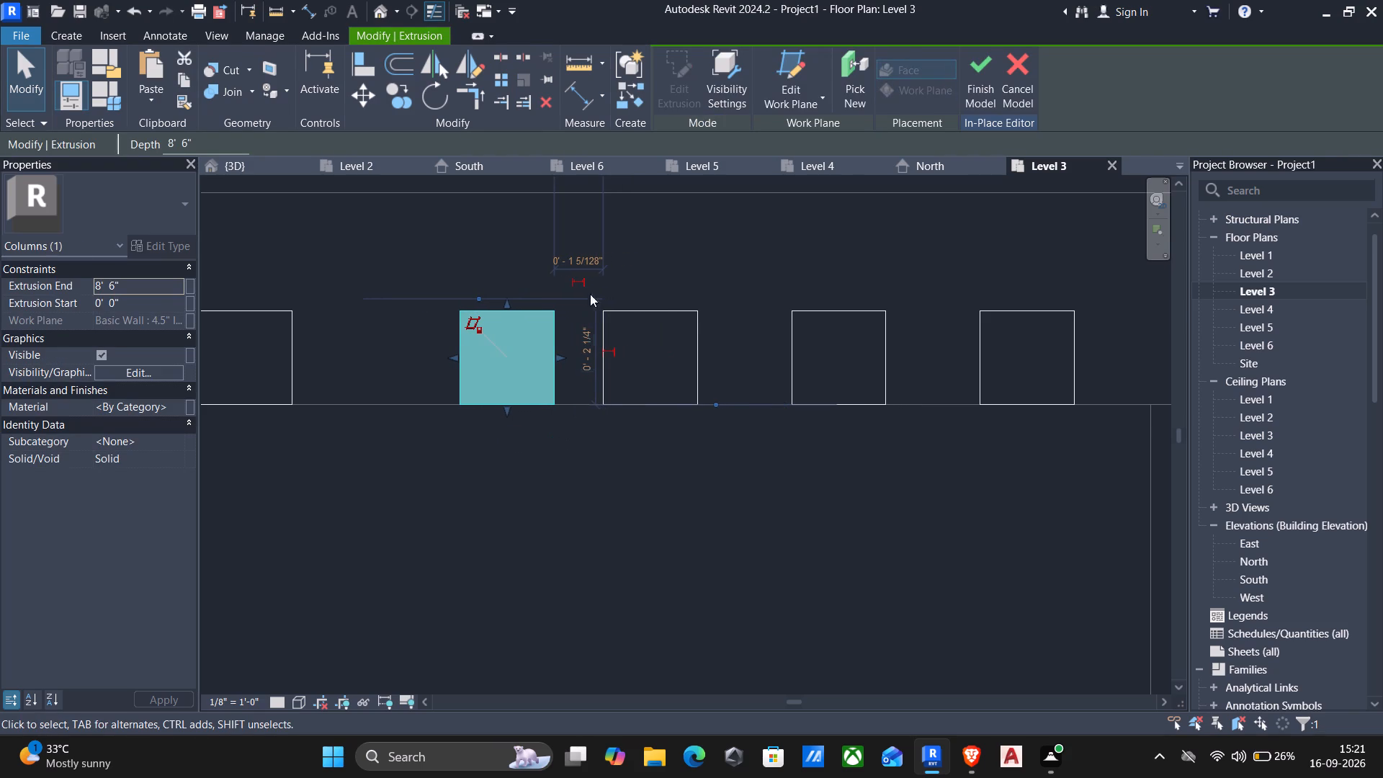
{"action": "left_click", "coordinate": [566, 255]}
{"action": "type", "text": "2\""}
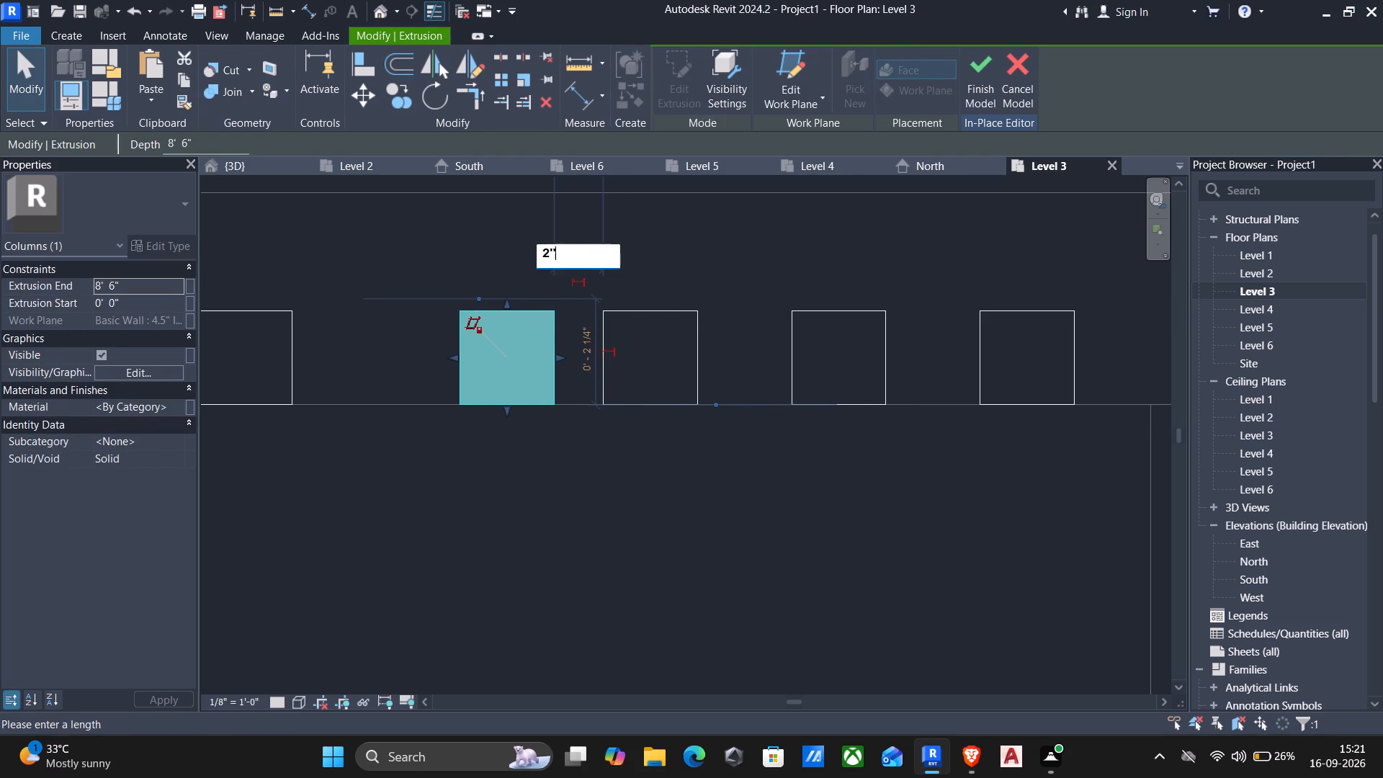
{"action": "key", "text": "Return"}
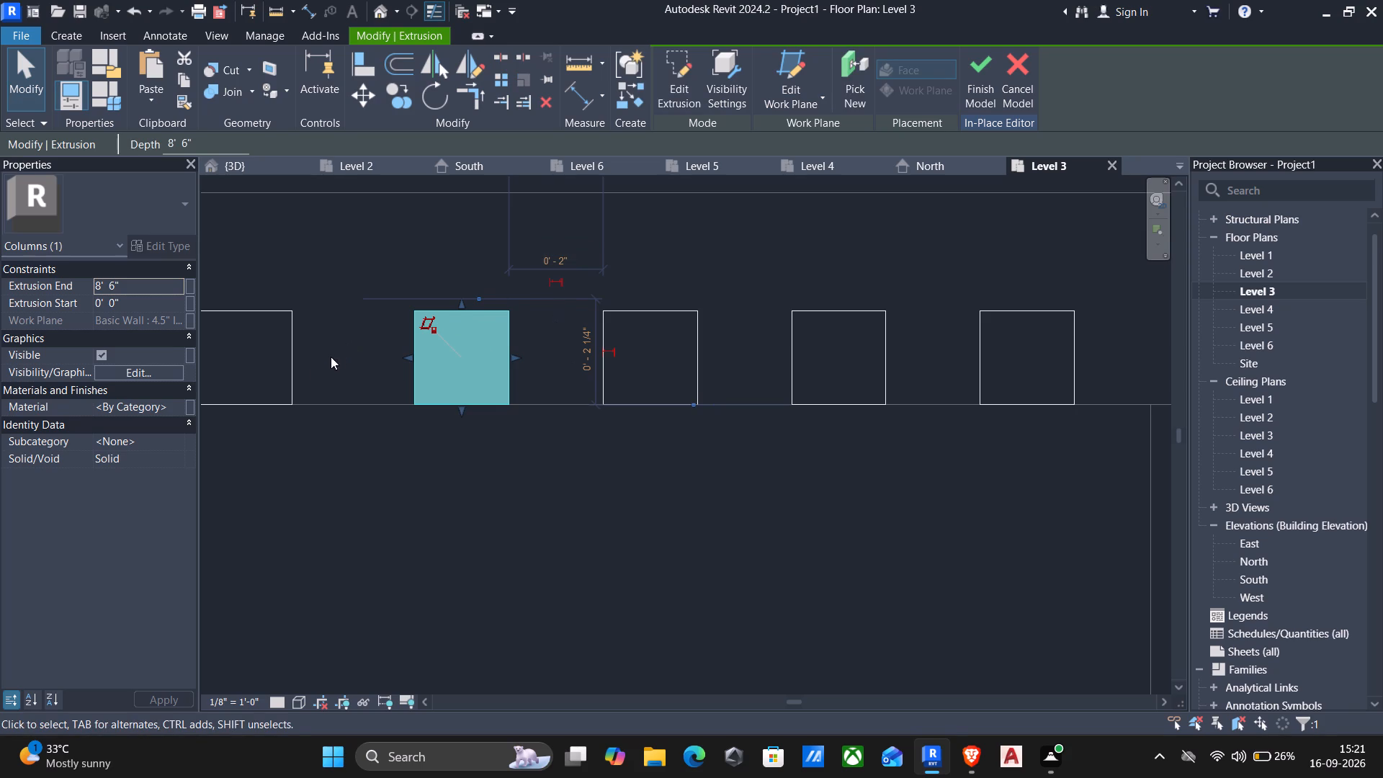
Set the gap between the westernmost slim column and the fourth column from the east to 2", and finish the in-place model.
{"action": "left_click", "coordinate": [289, 380]}
{"action": "left_click_drag", "start_coordinate": [364, 259], "coordinate": [364, 251]}
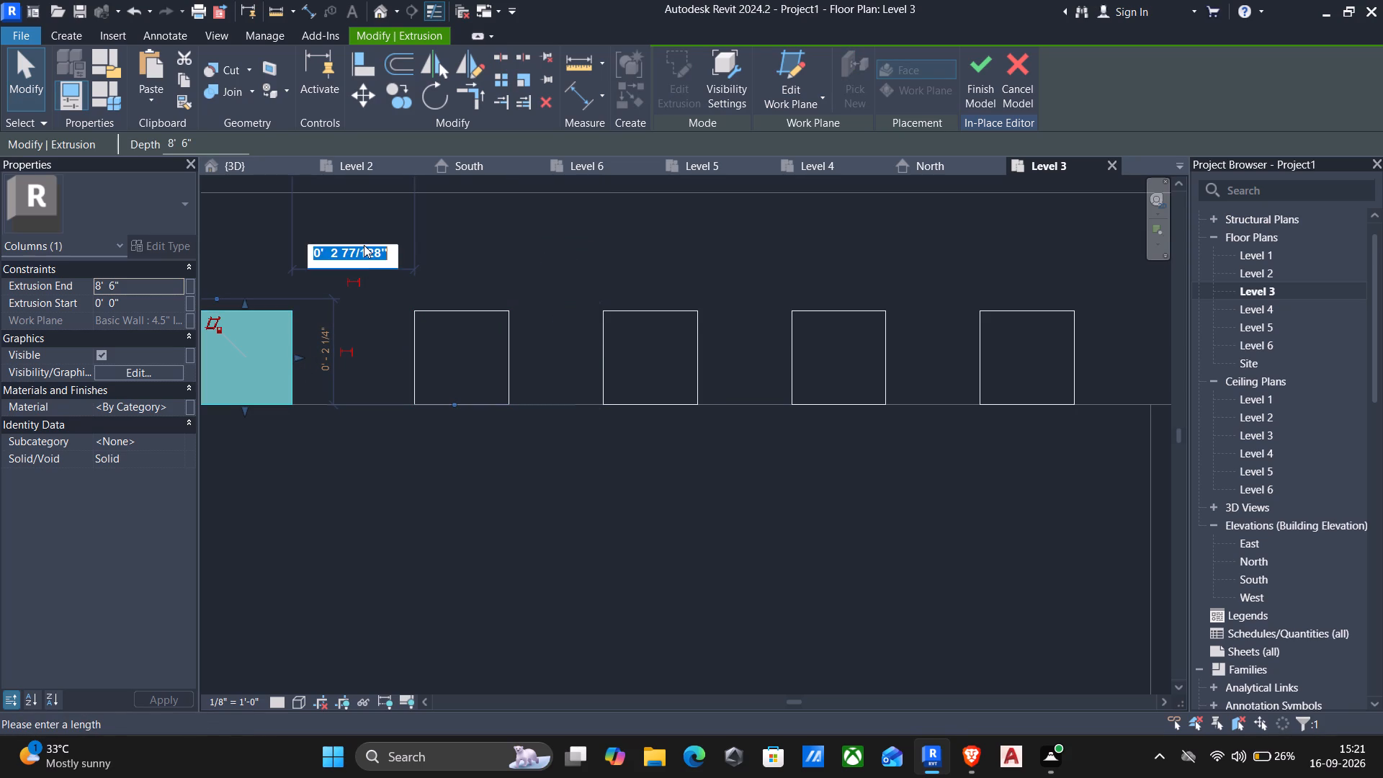
{"action": "type", "text": "2\""}
{"action": "key", "text": "Return"}
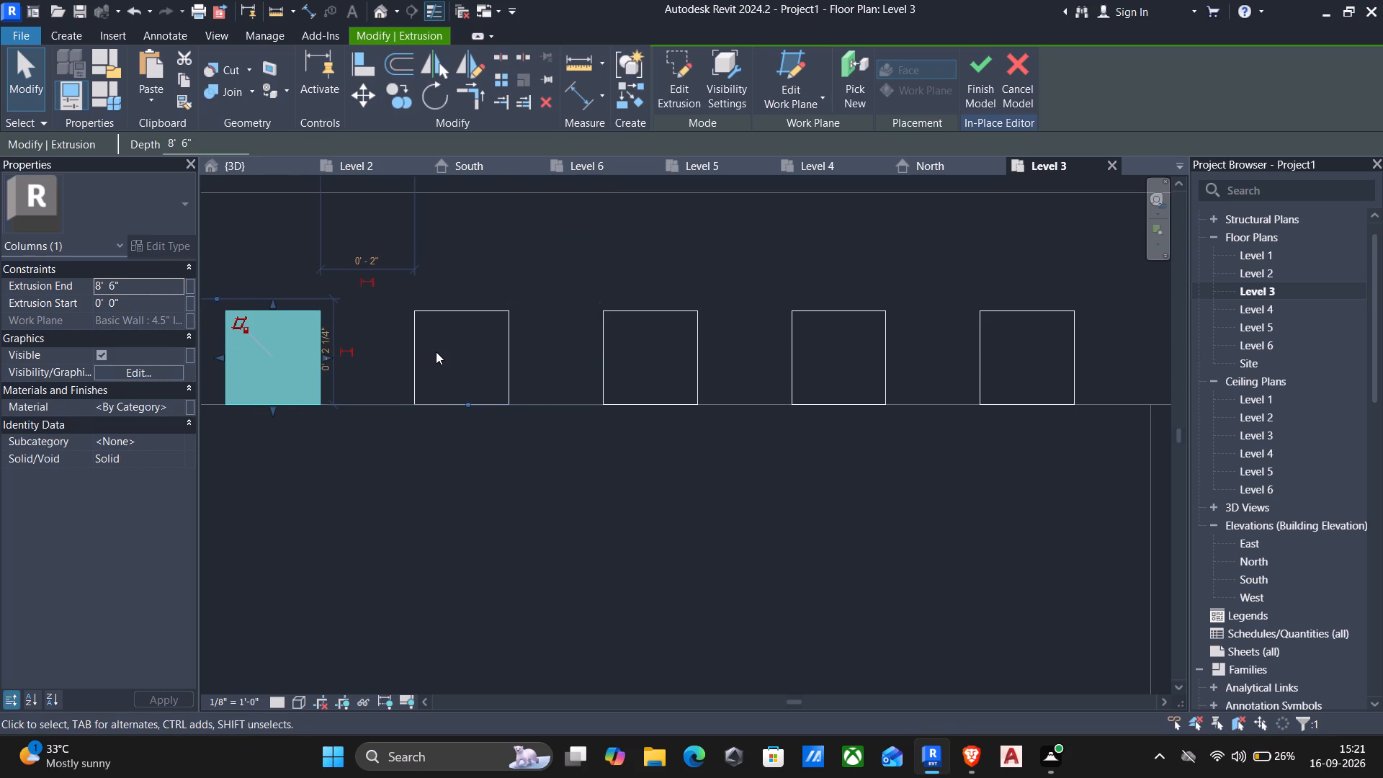
{"action": "left_click", "coordinate": [980, 73]}
Examine the re-spaced balcony columns and the overall house front in the 3D view.
{"action": "scroll", "coordinate": [815, 353], "scroll_direction": "down", "scroll_amount": 2}
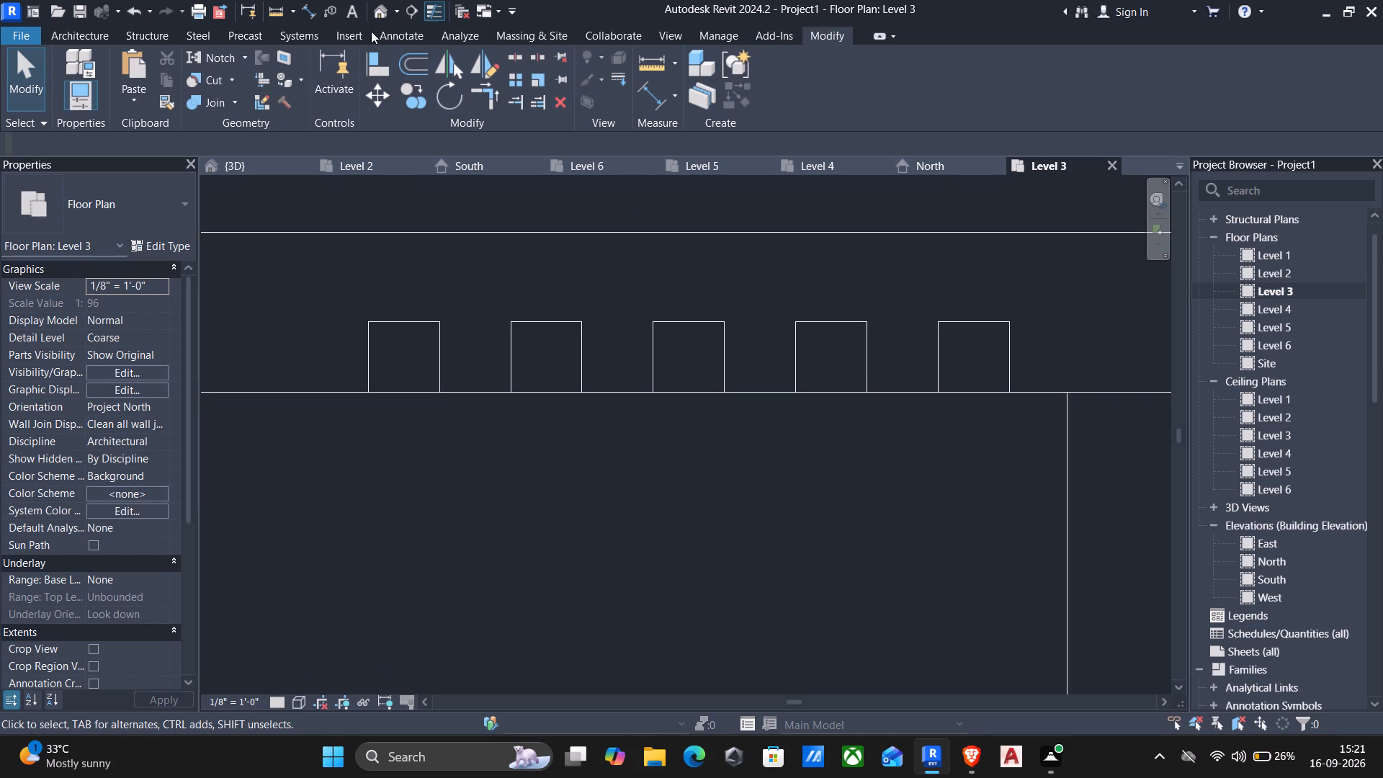
{"action": "left_click", "coordinate": [371, 10]}
{"action": "scroll", "coordinate": [580, 310], "scroll_direction": "down", "scroll_amount": 1}
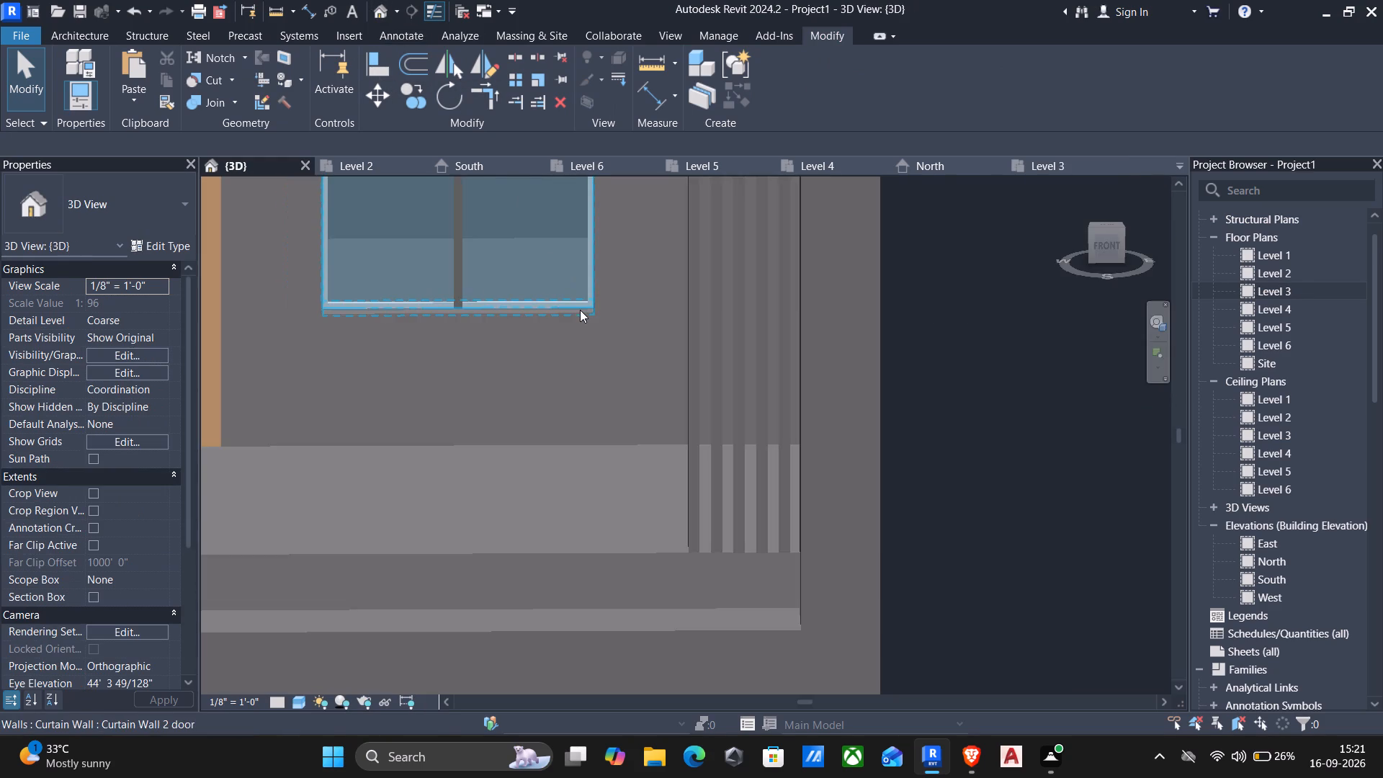
{"action": "middle_click_drag", "start_coordinate": [580, 310], "coordinate": [0, 379]}
{"action": "scroll", "coordinate": [24, 411], "scroll_direction": "down", "scroll_amount": 2}
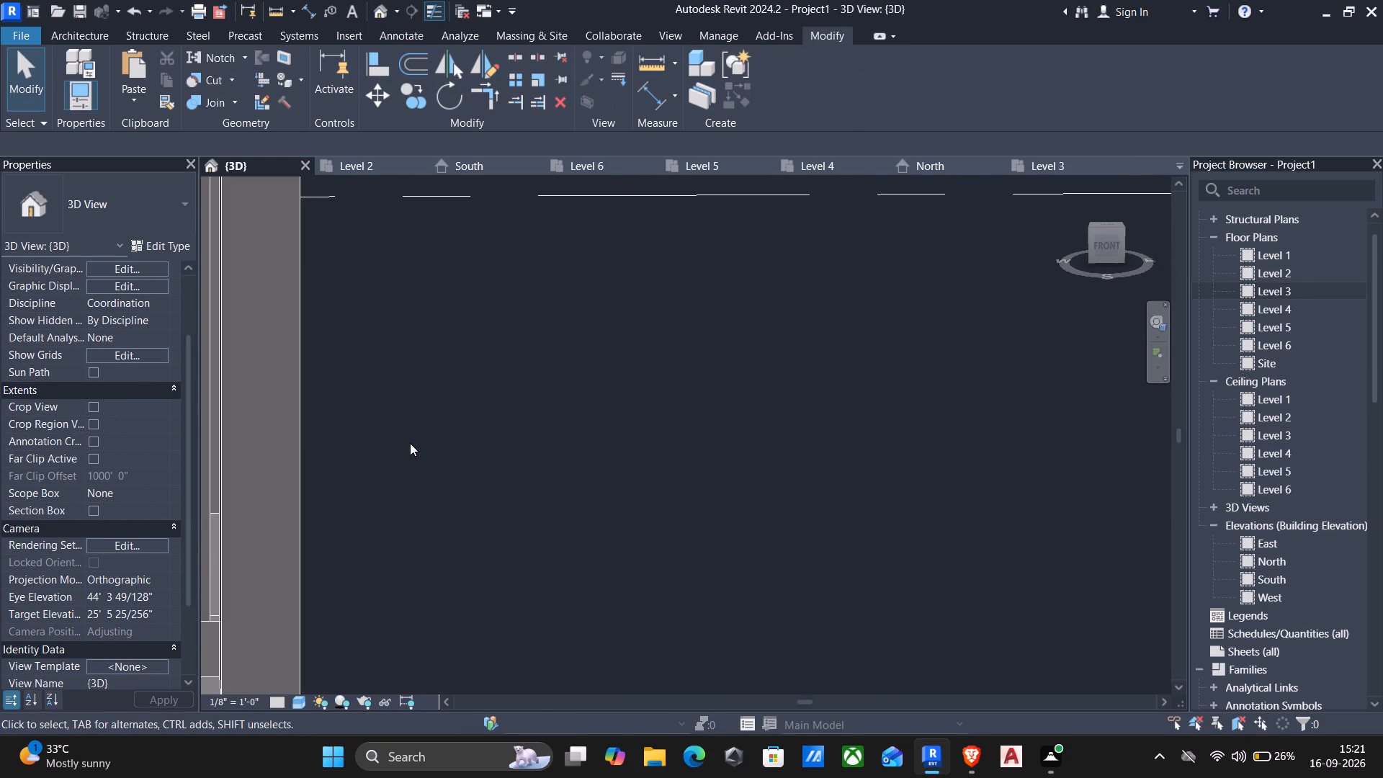
{"action": "middle_click_drag", "start_coordinate": [411, 448], "coordinate": [475, 437], "text": "shift"}
{"action": "scroll", "coordinate": [474, 433], "scroll_direction": "down", "scroll_amount": 4}
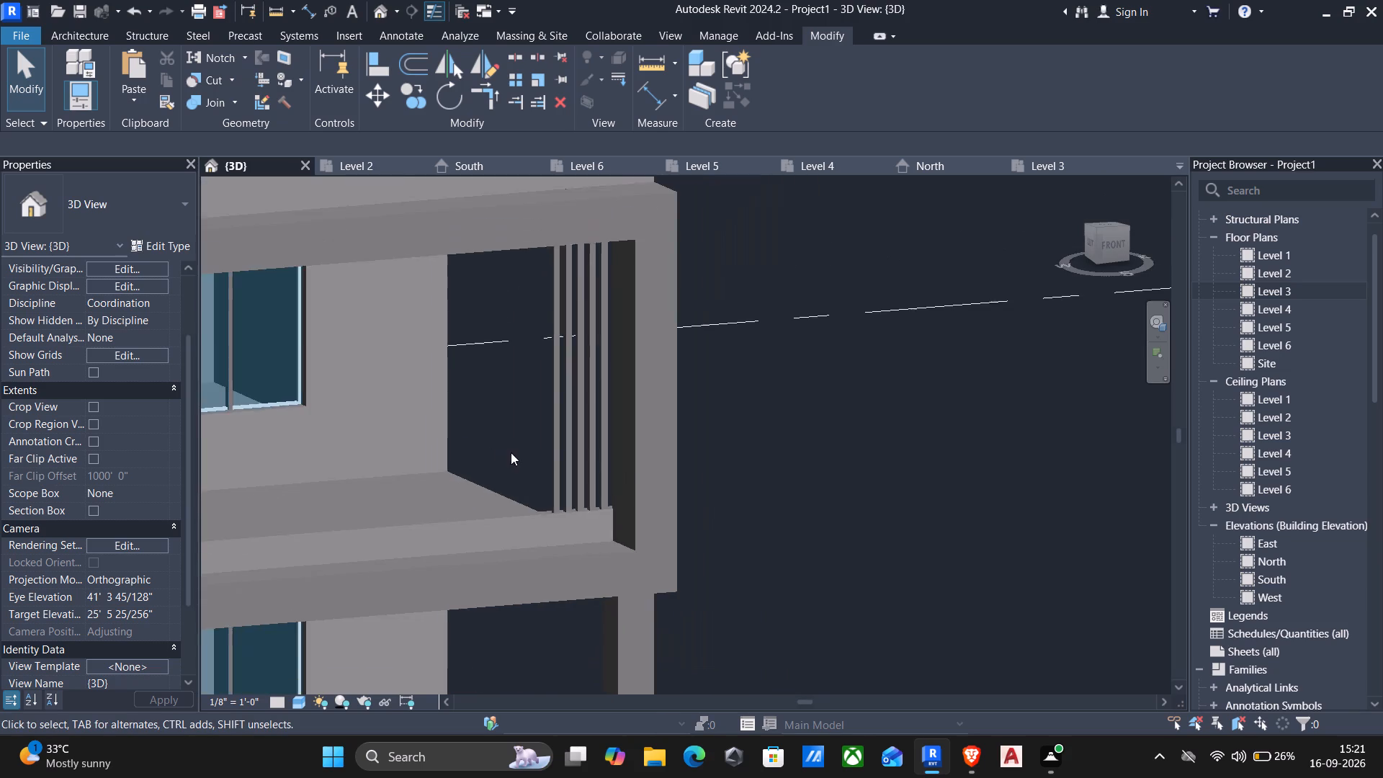
{"action": "middle_click_drag", "start_coordinate": [720, 487], "coordinate": [666, 487], "text": "shift"}
{"action": "scroll", "coordinate": [682, 475], "scroll_direction": "down", "scroll_amount": 2}
{"action": "middle_click_drag", "start_coordinate": [702, 466], "coordinate": [823, 373]}
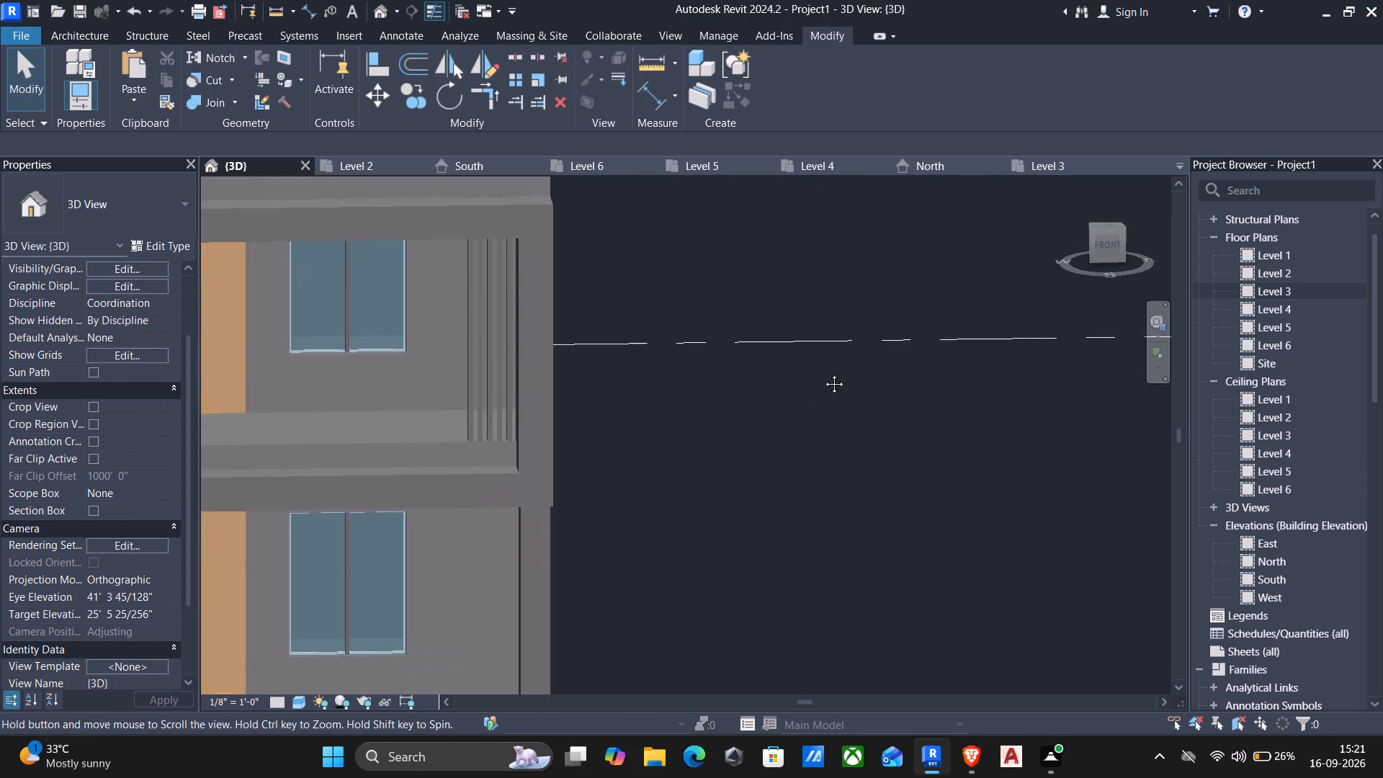
{"action": "middle_click_drag", "start_coordinate": [823, 373], "coordinate": [1004, 344]}
{"action": "scroll", "coordinate": [991, 368], "scroll_direction": "down", "scroll_amount": 2}
{"action": "middle_click_drag", "start_coordinate": [946, 408], "coordinate": [962, 365], "text": "shift"}
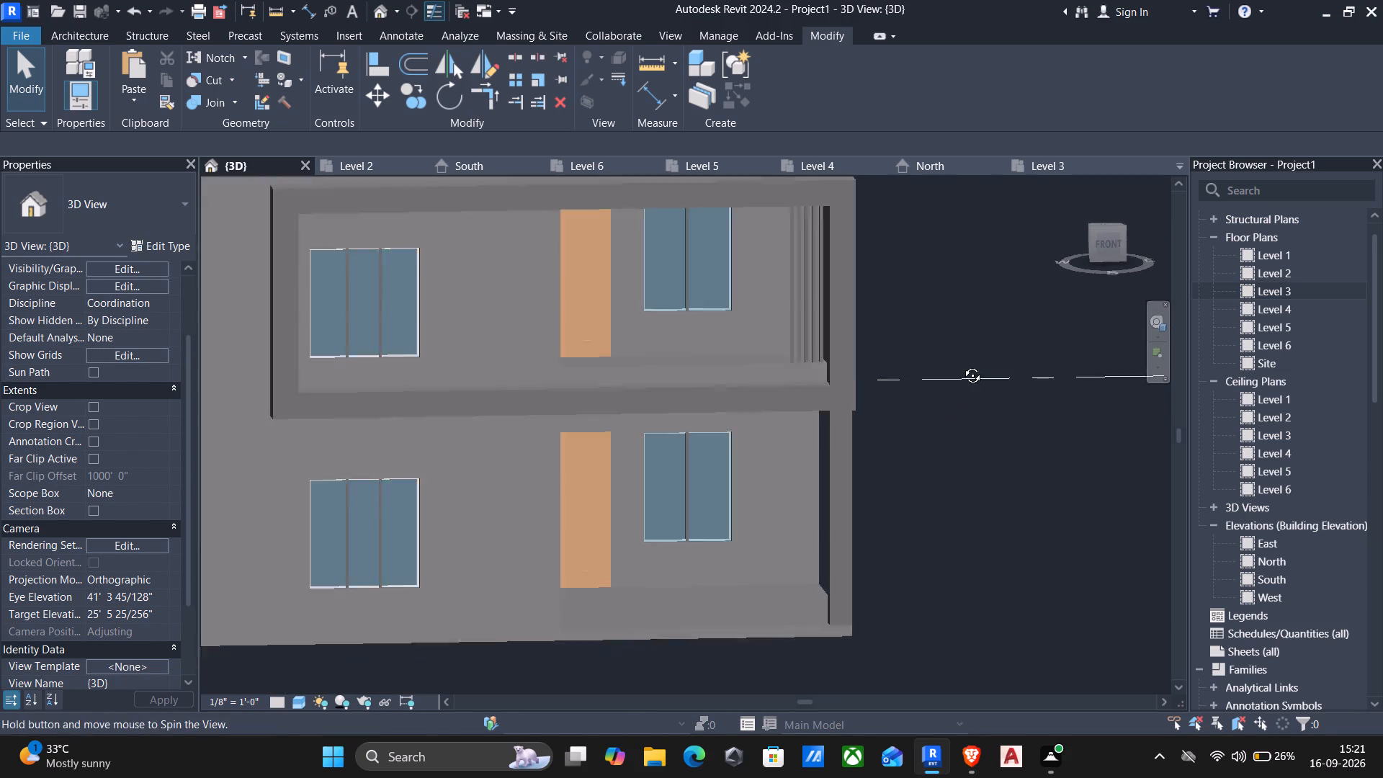
{"action": "middle_click_drag", "start_coordinate": [962, 365], "coordinate": [972, 333], "text": "shift"}
{"action": "scroll", "coordinate": [970, 334], "scroll_direction": "down", "scroll_amount": 3}
{"action": "middle_click_drag", "start_coordinate": [983, 380], "coordinate": [893, 482]}
{"action": "middle_click_drag", "start_coordinate": [924, 478], "coordinate": [885, 489], "text": "shift"}
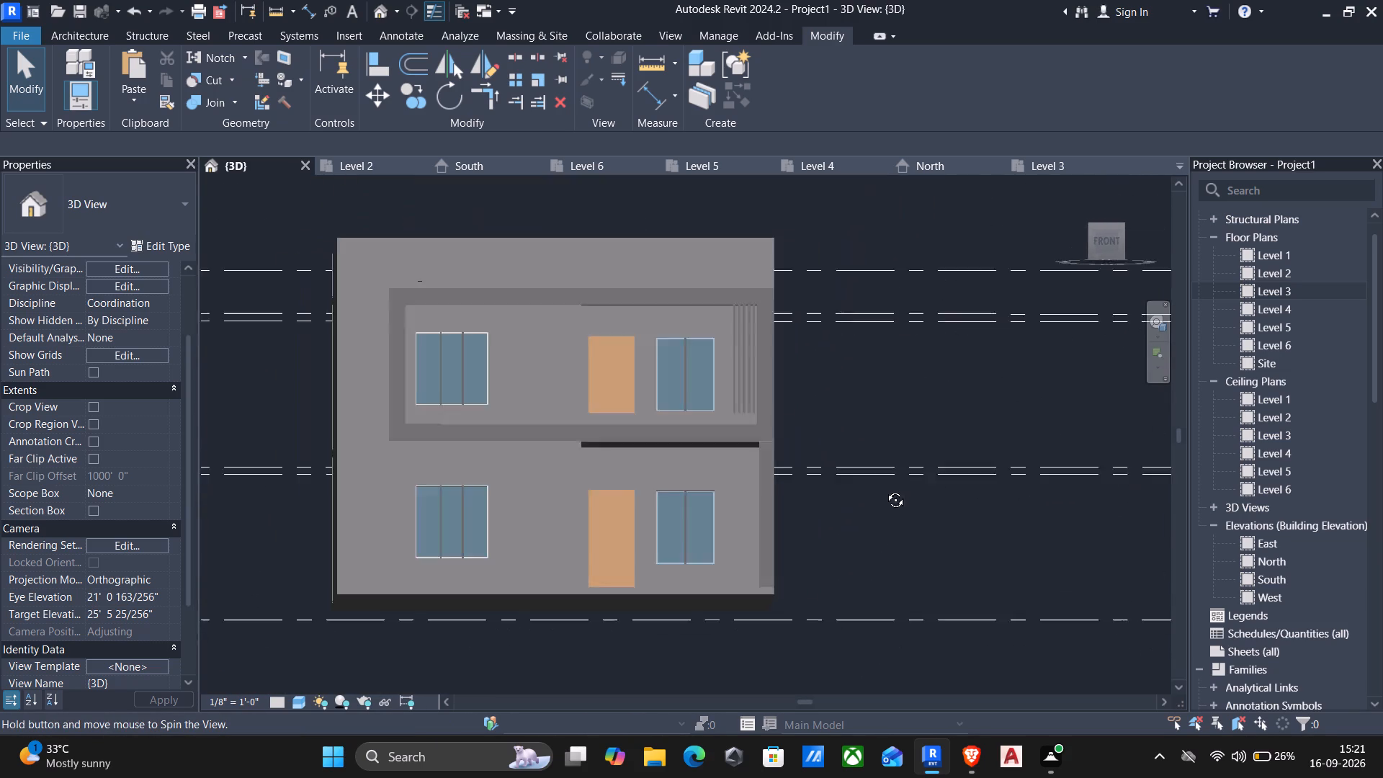
{"action": "middle_click_drag", "start_coordinate": [885, 489], "coordinate": [782, 563], "text": "shift"}
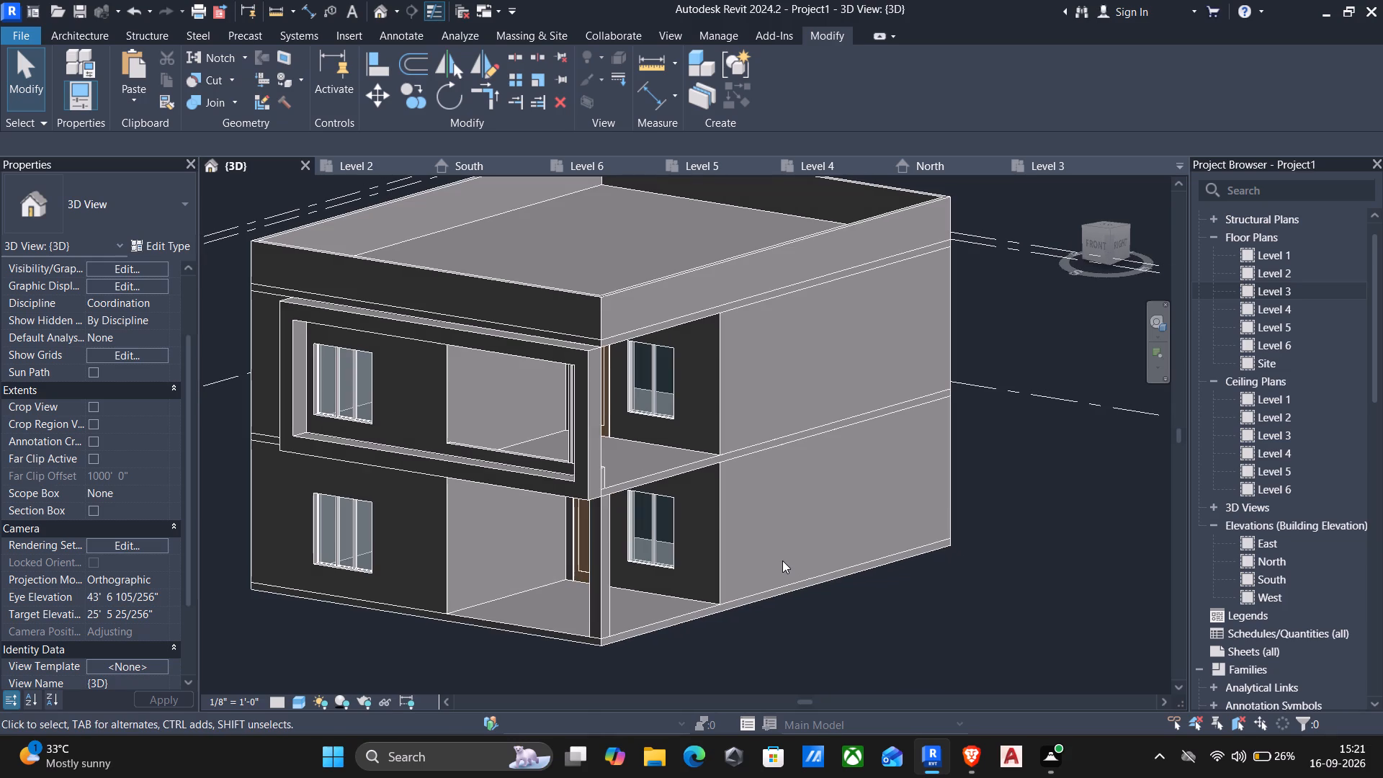
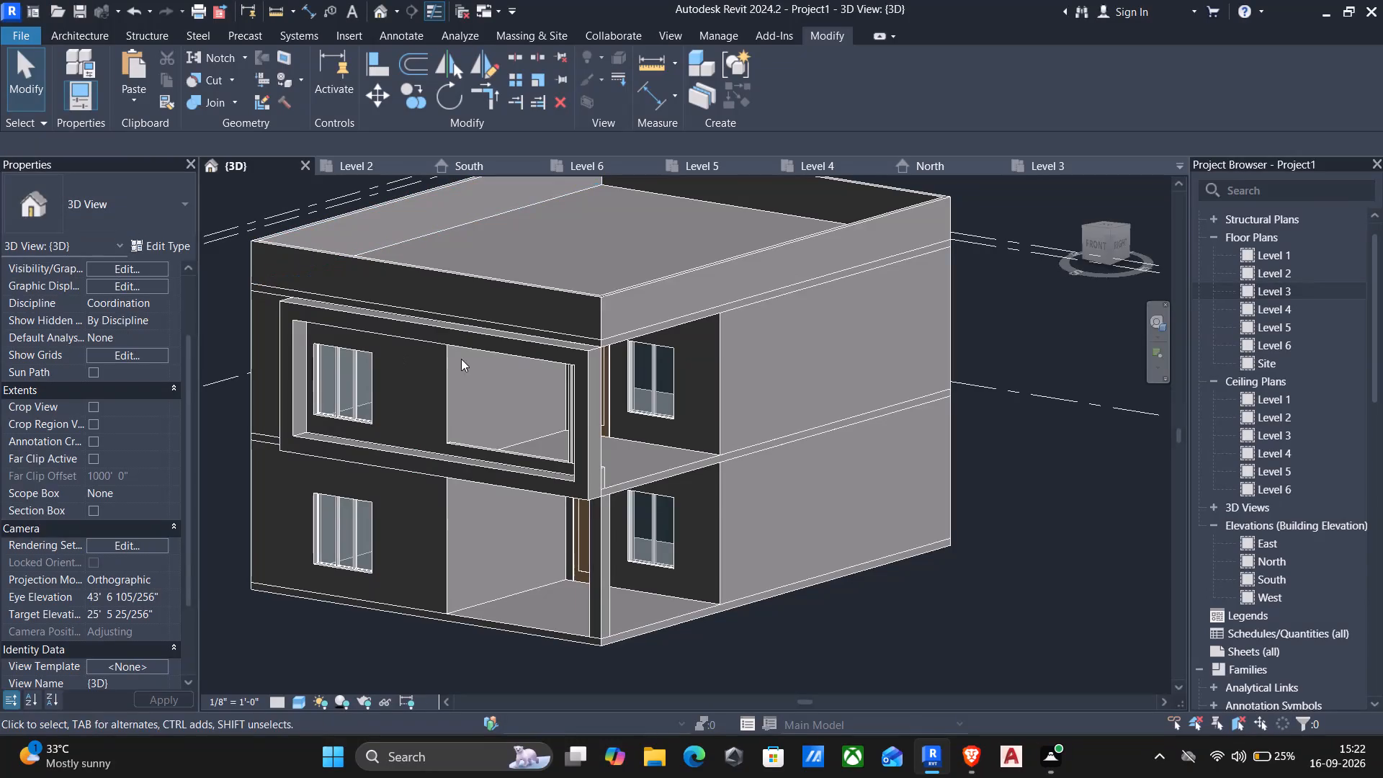
Open the in-place upper front frame for editing and start an extrusion with the front wall's face as its work plane.
{"action": "left_click", "coordinate": [418, 334]}
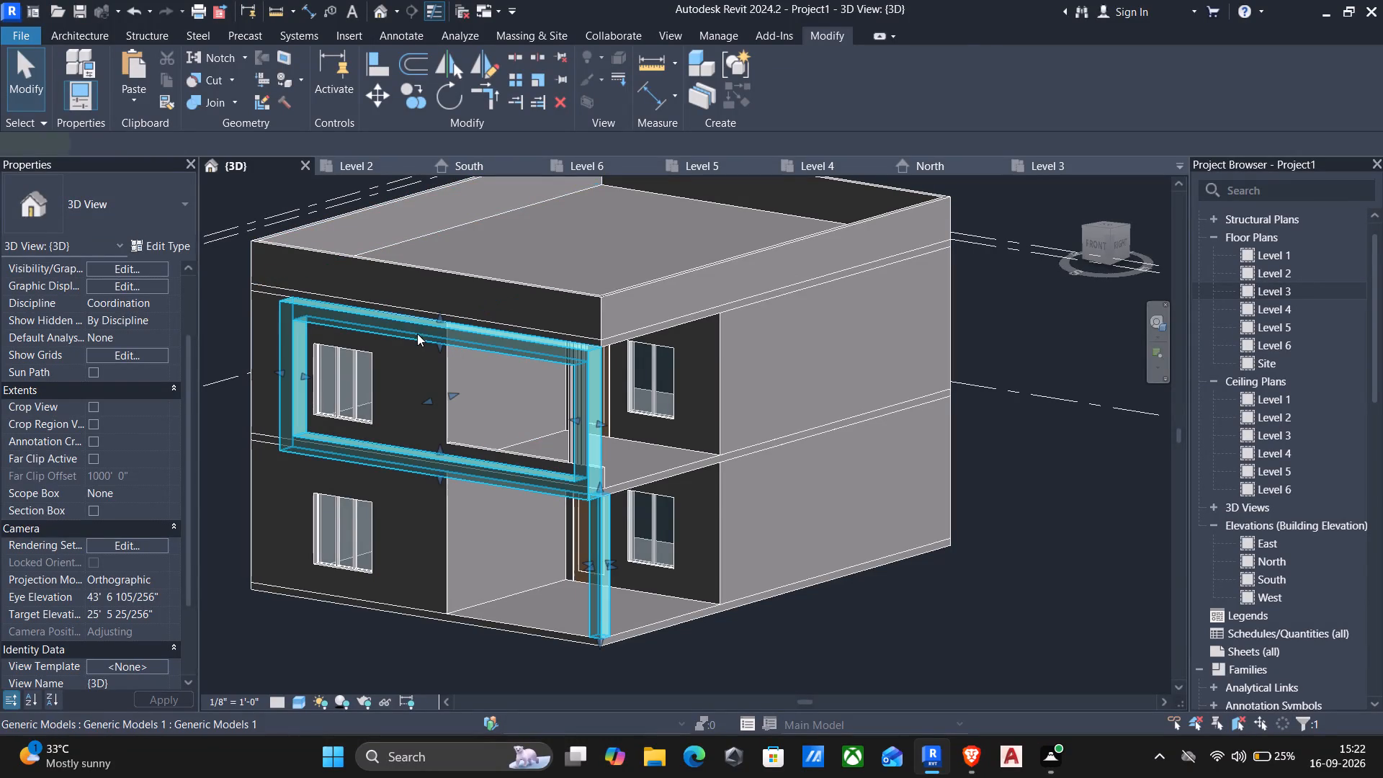
{"action": "left_click", "coordinate": [789, 95]}
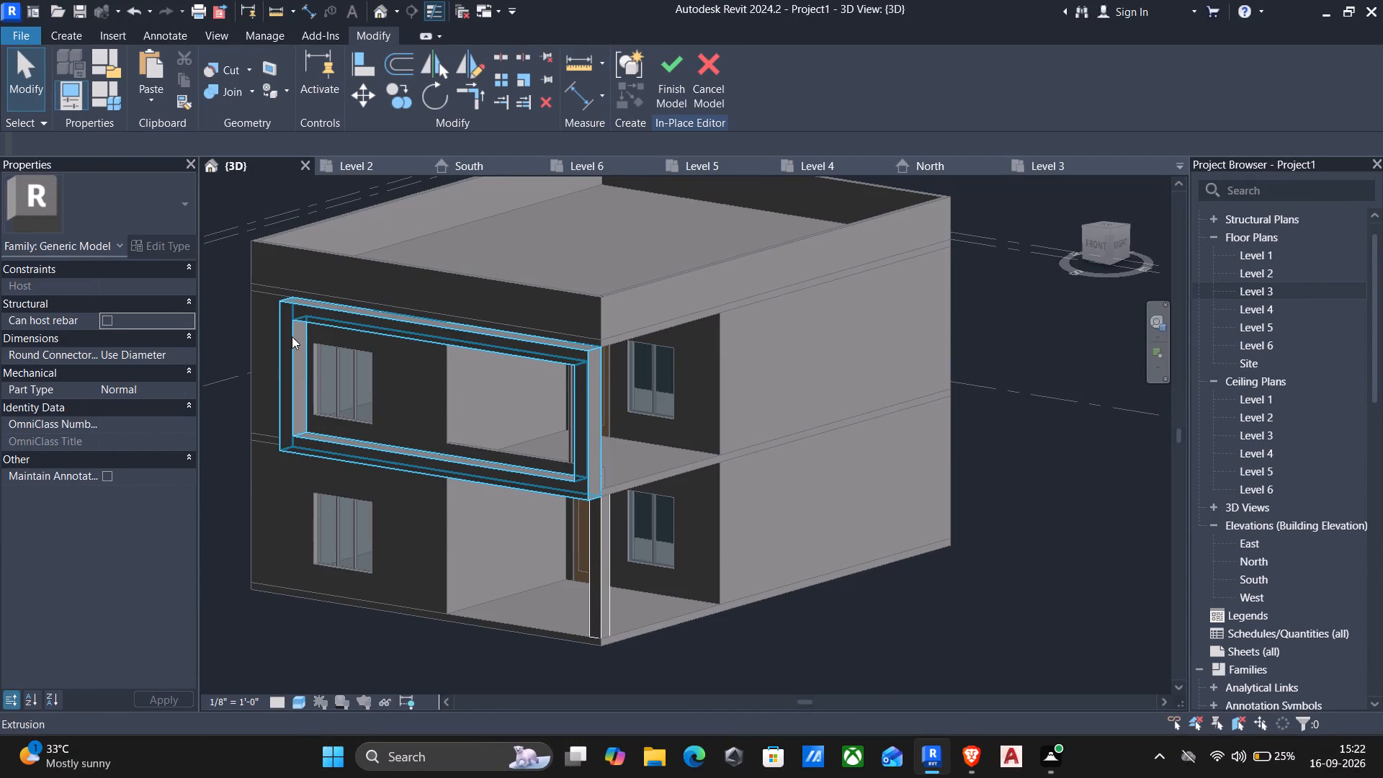
{"action": "left_click", "coordinate": [62, 36]}
{"action": "left_click", "coordinate": [156, 72]}
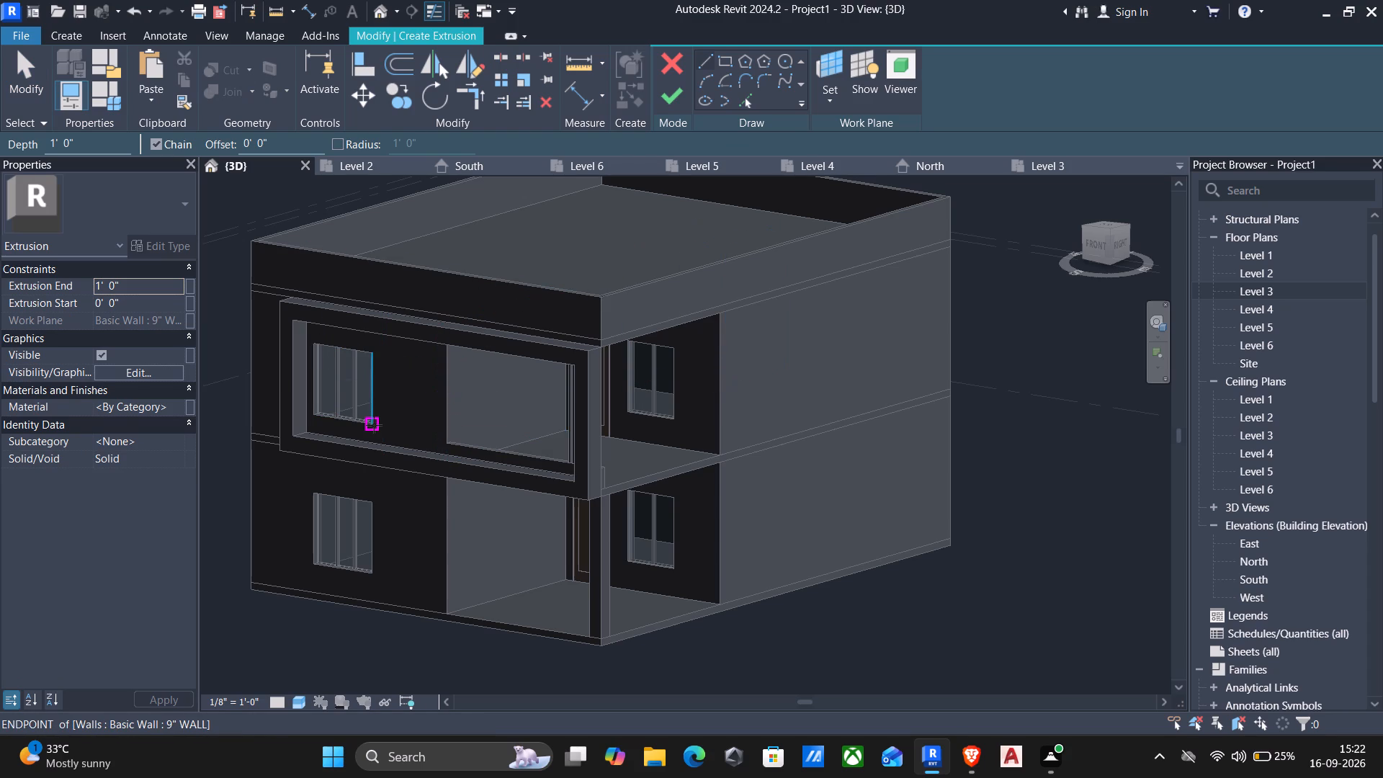
{"action": "middle_click_drag", "start_coordinate": [384, 415], "coordinate": [424, 365], "text": "shift"}
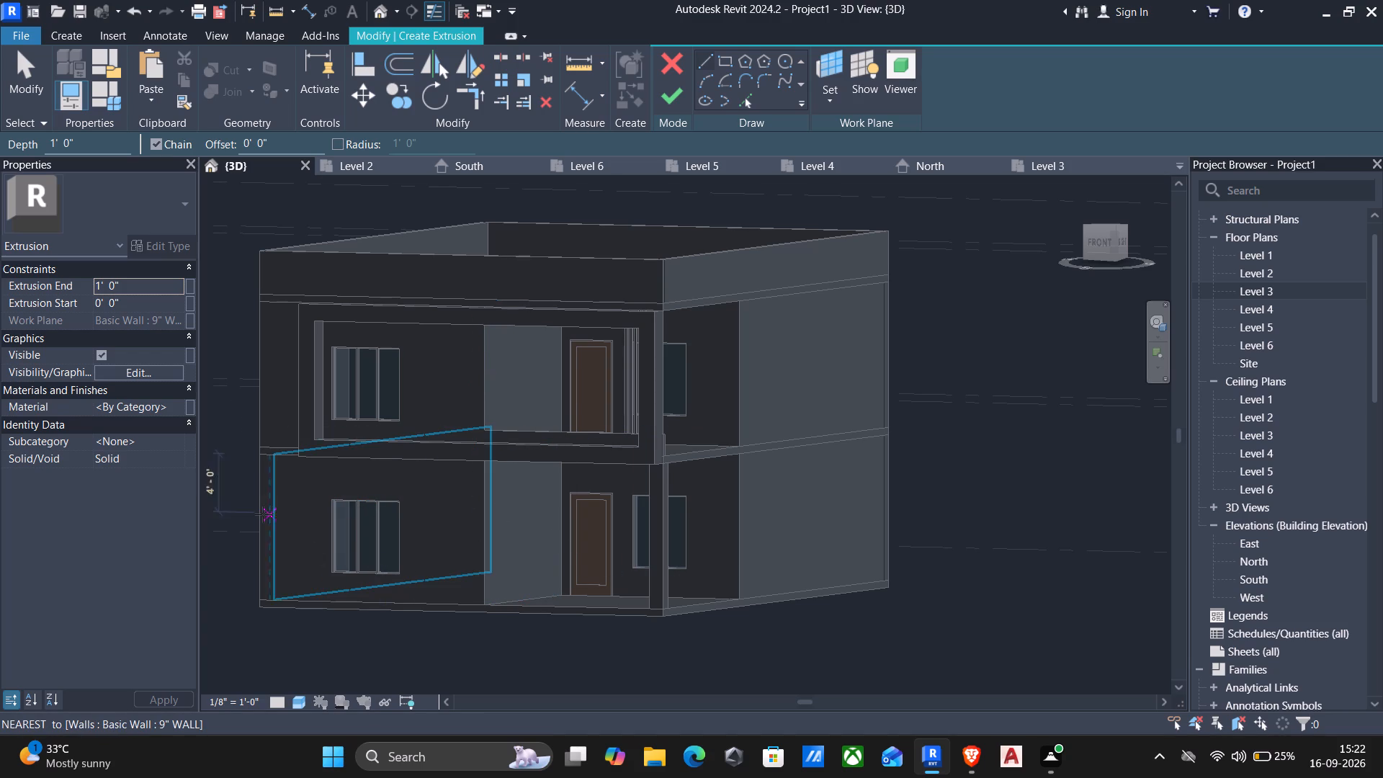
{"action": "scroll", "coordinate": [388, 514], "scroll_direction": "down", "scroll_amount": 1}
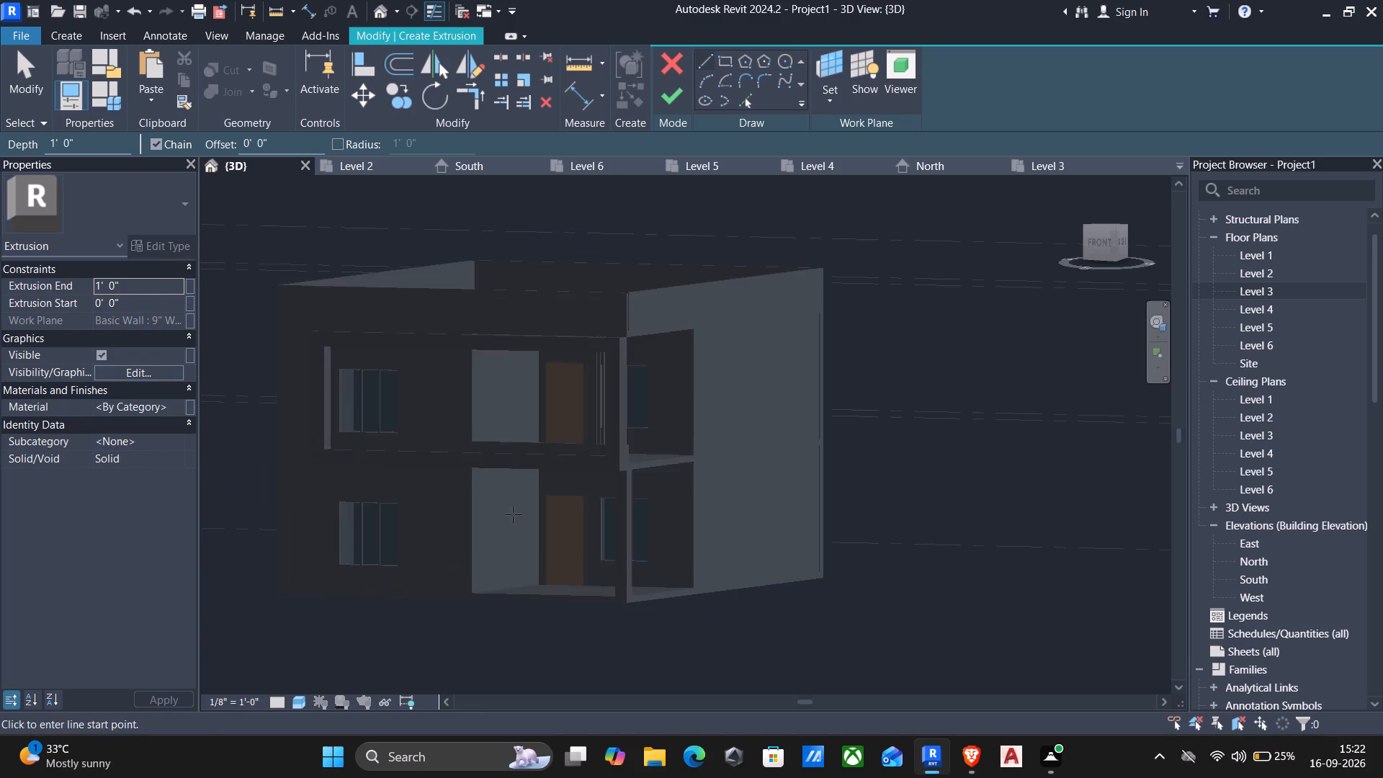
{"action": "scroll", "coordinate": [534, 533], "scroll_direction": "up", "scroll_amount": 3}
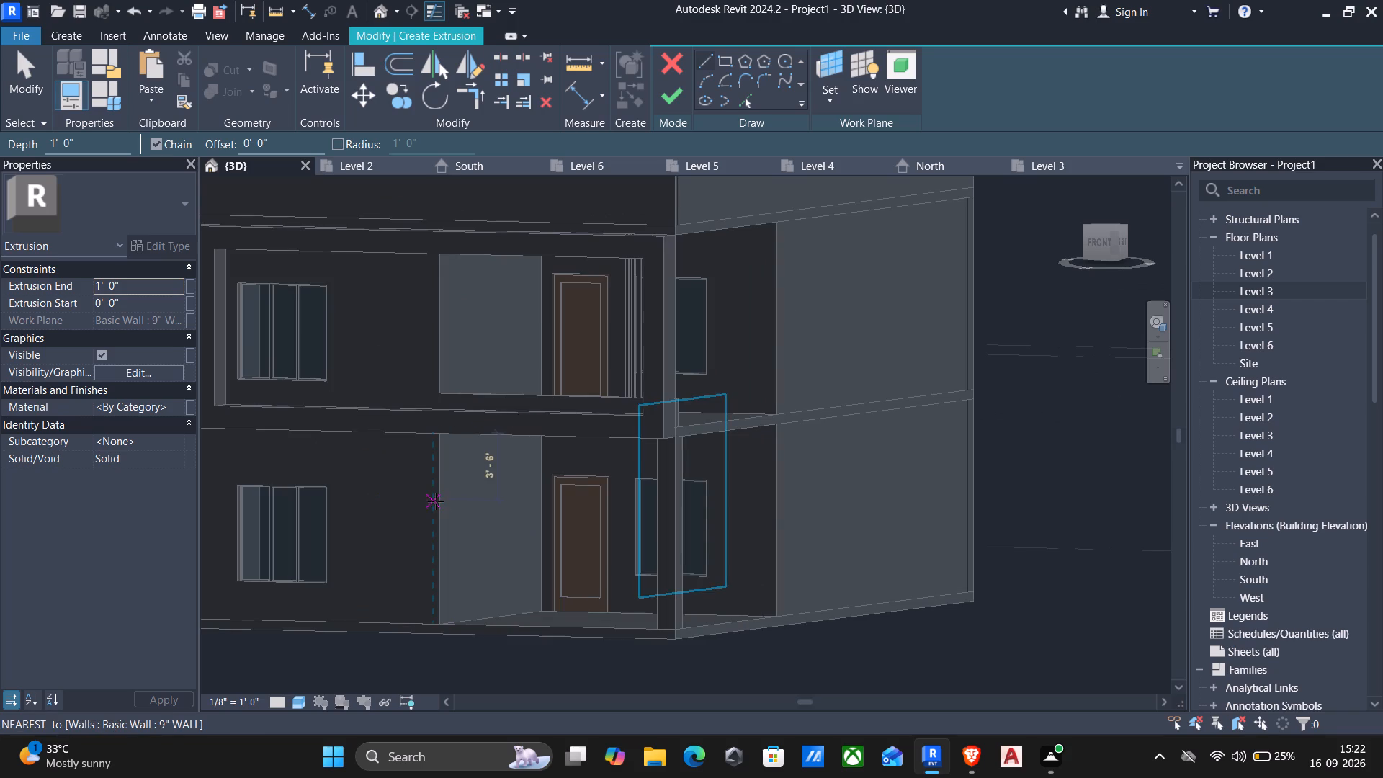
{"action": "middle_click_drag", "start_coordinate": [437, 326], "coordinate": [401, 346], "text": "shift"}
{"action": "scroll", "coordinate": [395, 337], "scroll_direction": "down", "scroll_amount": 1}
{"action": "middle_click_drag", "start_coordinate": [403, 334], "coordinate": [666, 398]}
{"action": "scroll", "coordinate": [617, 367], "scroll_direction": "up", "scroll_amount": 3}
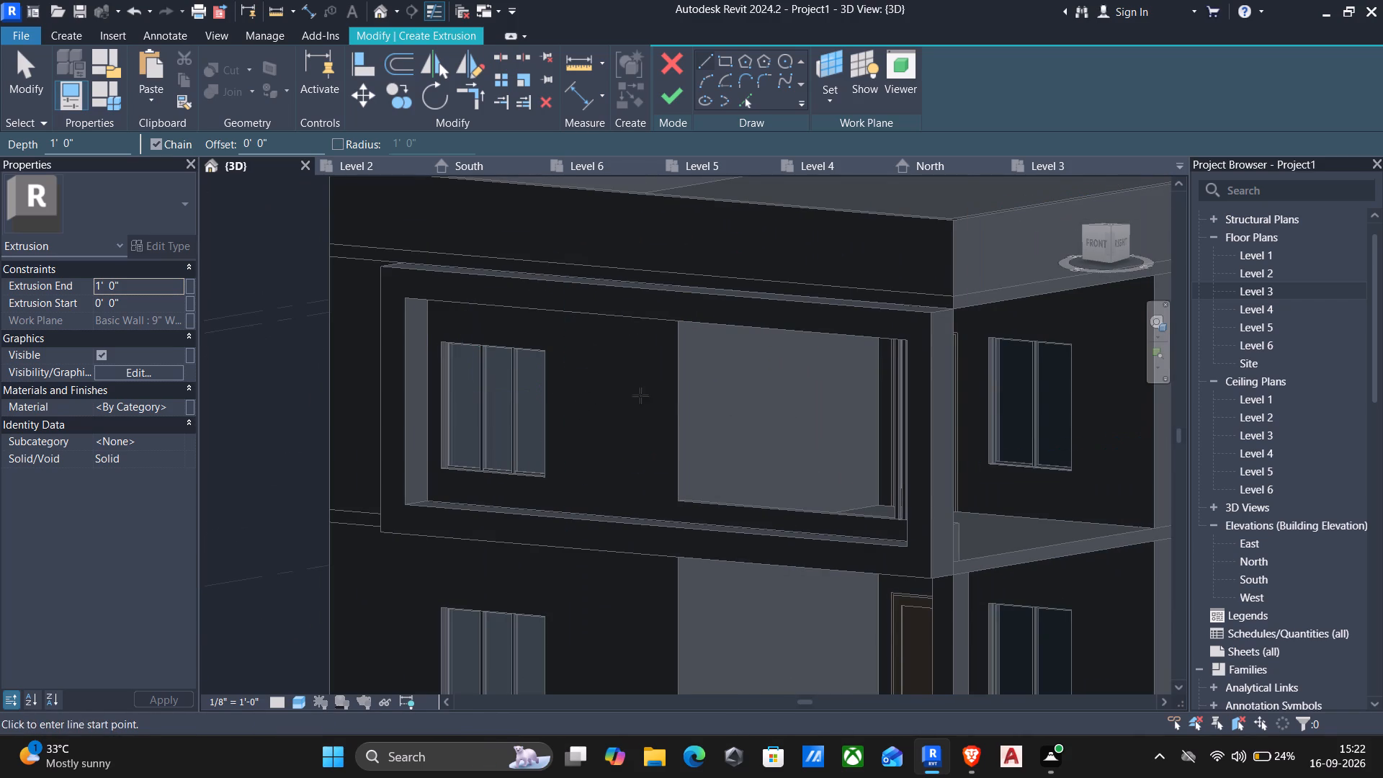
{"action": "left_click", "coordinate": [677, 395]}
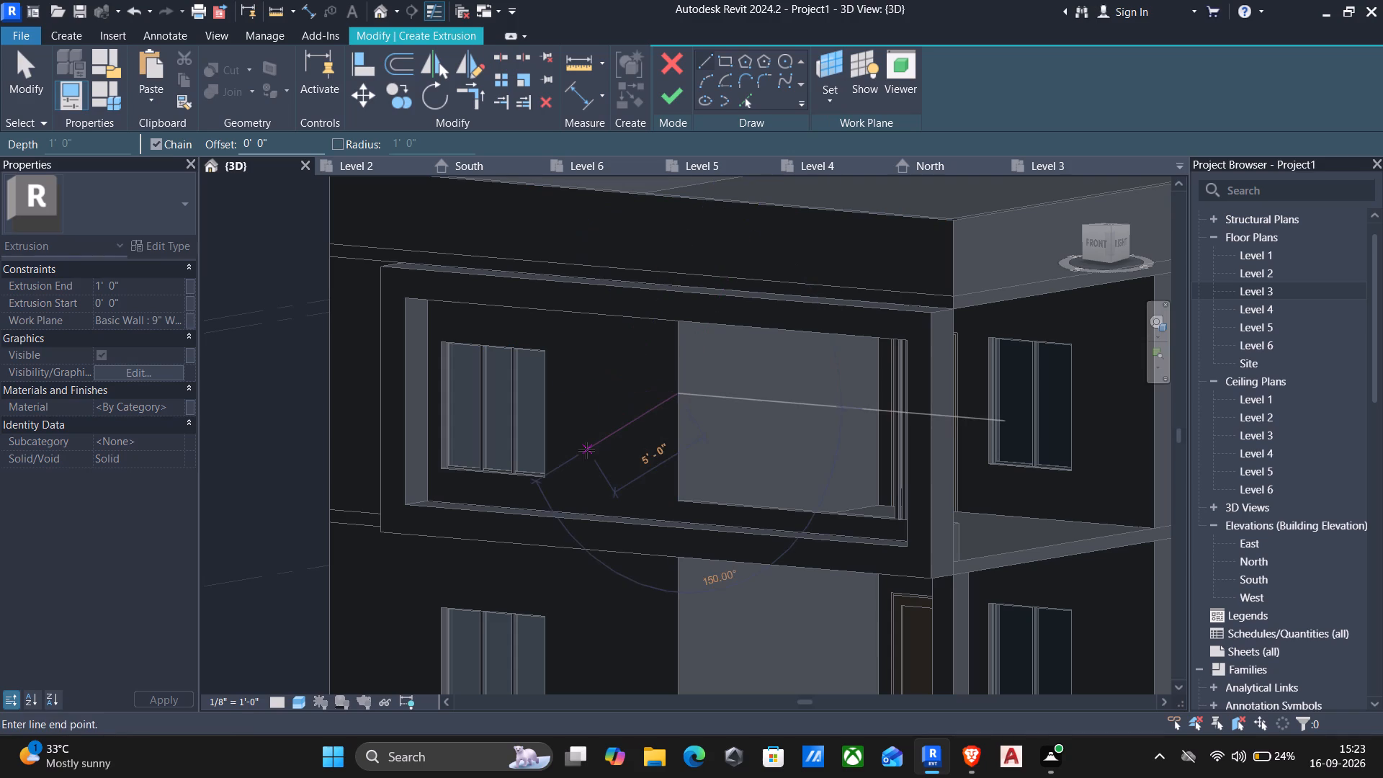
{"action": "key", "text": "Escape"}
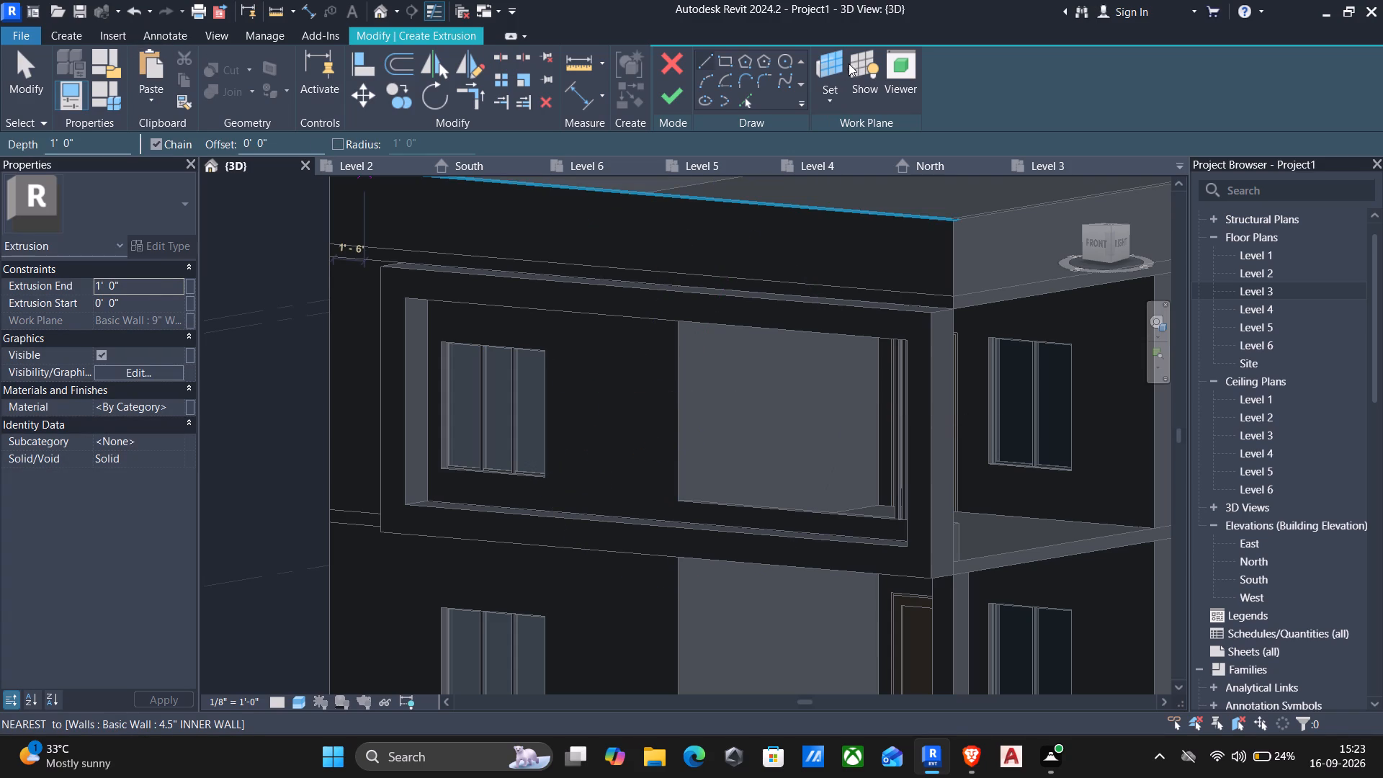
{"action": "left_click", "coordinate": [829, 102]}
{"action": "left_click", "coordinate": [854, 167]}
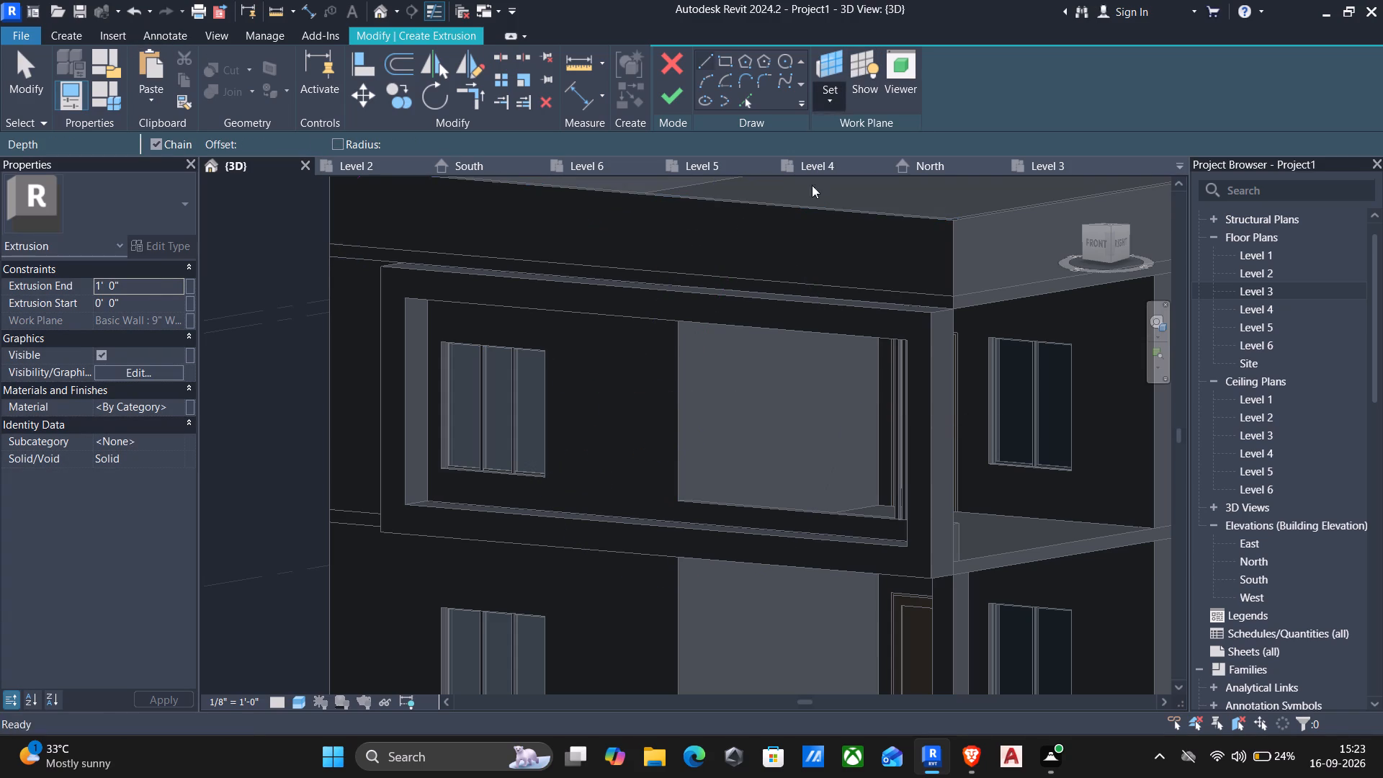
{"action": "left_click", "coordinate": [674, 427]}
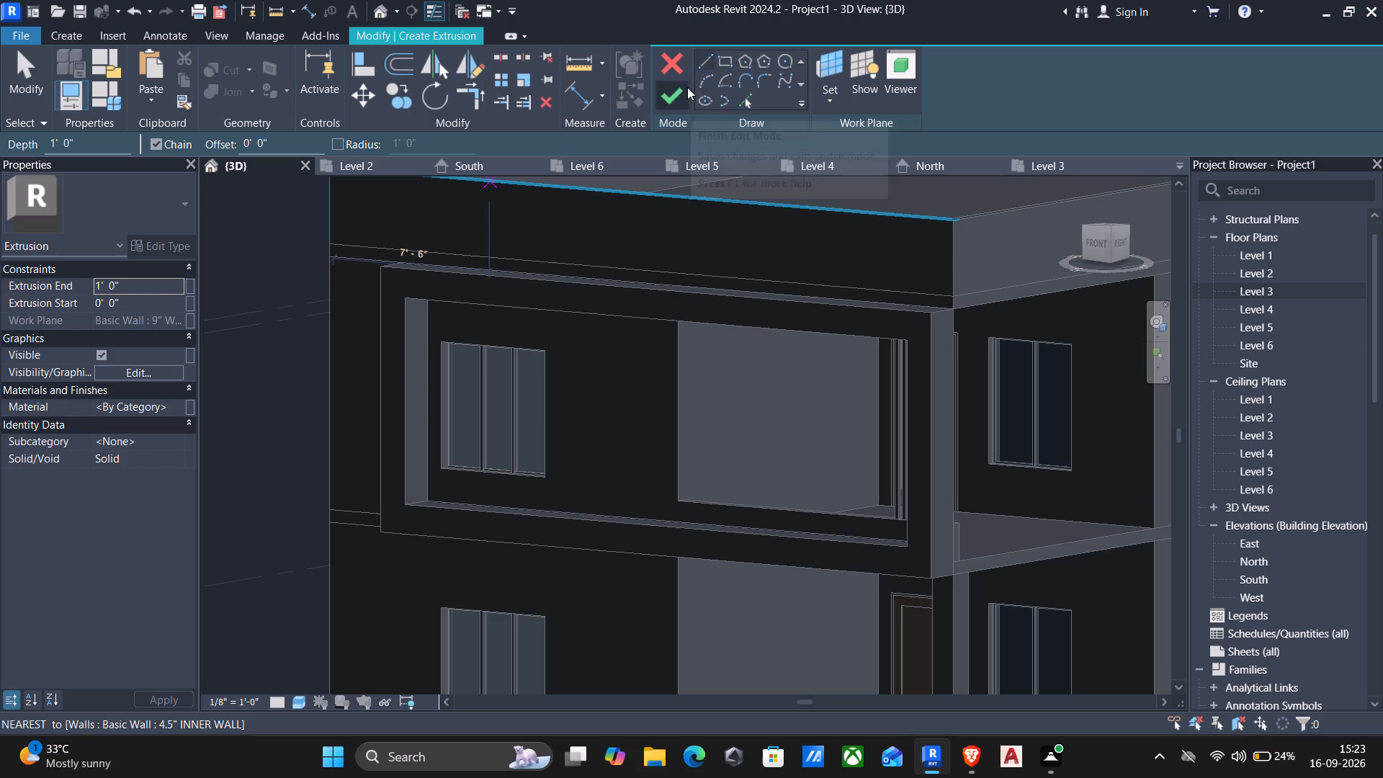
Sketch a rectangle about 8" high directly above the upper-floor three-panel window, matching the window's 5'-0" width.
{"action": "left_click", "coordinate": [726, 63]}
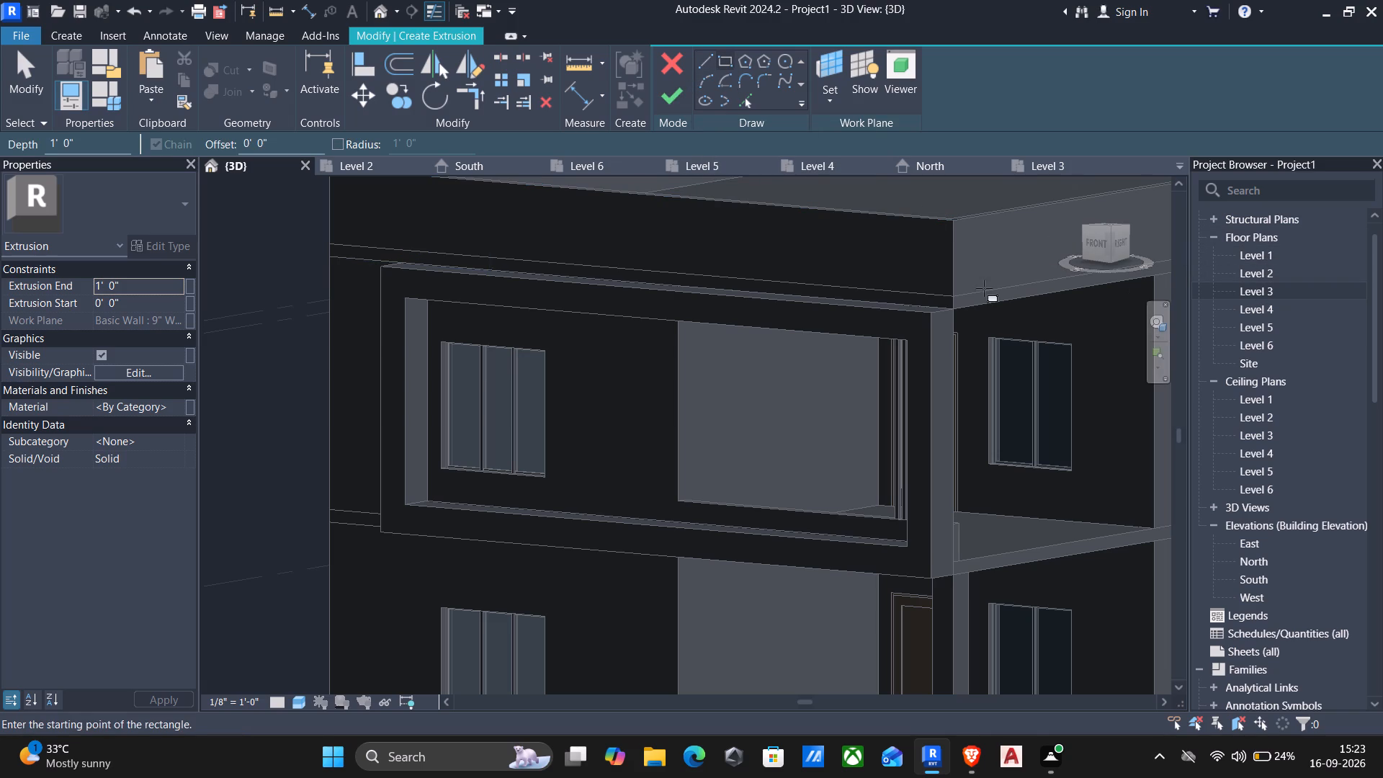
{"action": "left_click", "coordinate": [1092, 241]}
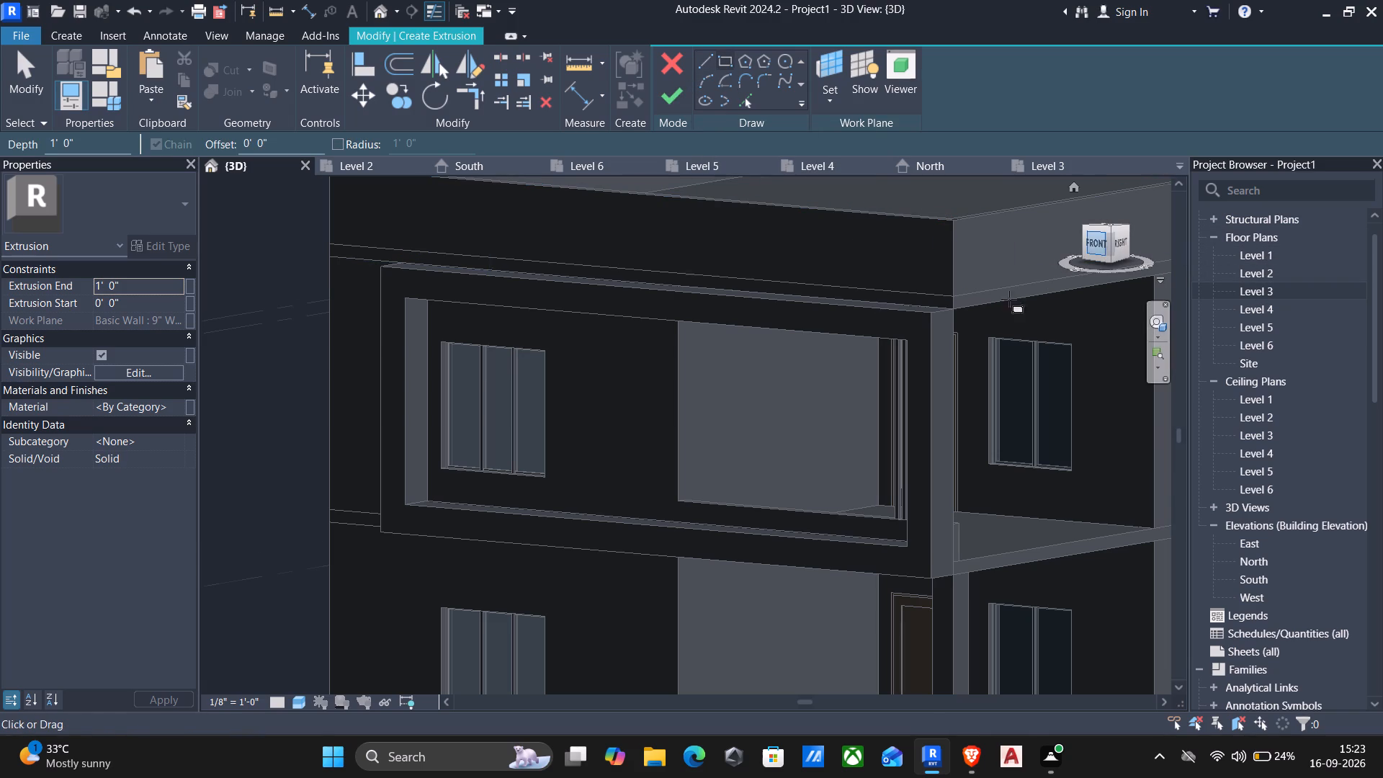
{"action": "scroll", "coordinate": [574, 450], "scroll_direction": "up", "scroll_amount": 4}
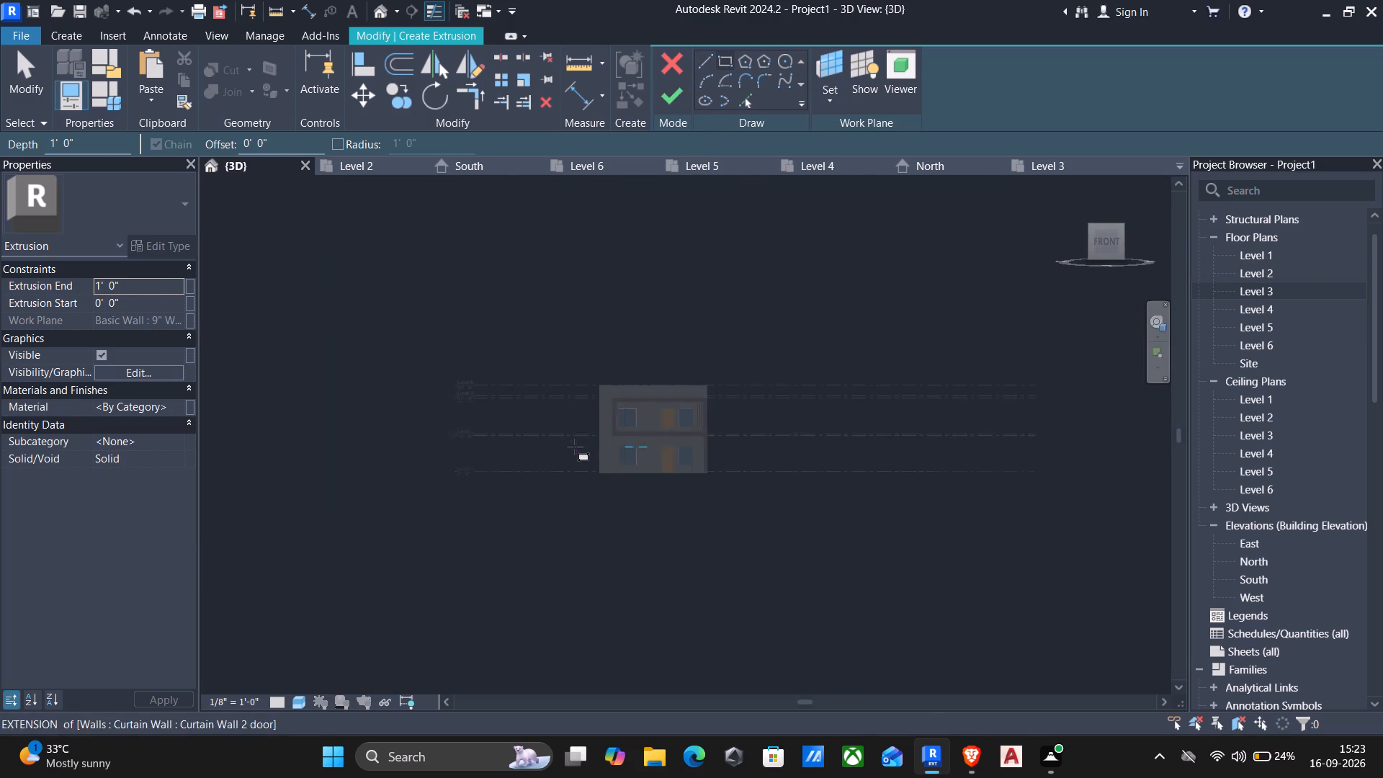
{"action": "scroll", "coordinate": [599, 451], "scroll_direction": "up", "scroll_amount": 5}
{"action": "scroll", "coordinate": [710, 359], "scroll_direction": "up", "scroll_amount": 4}
{"action": "scroll", "coordinate": [652, 410], "scroll_direction": "up", "scroll_amount": 7}
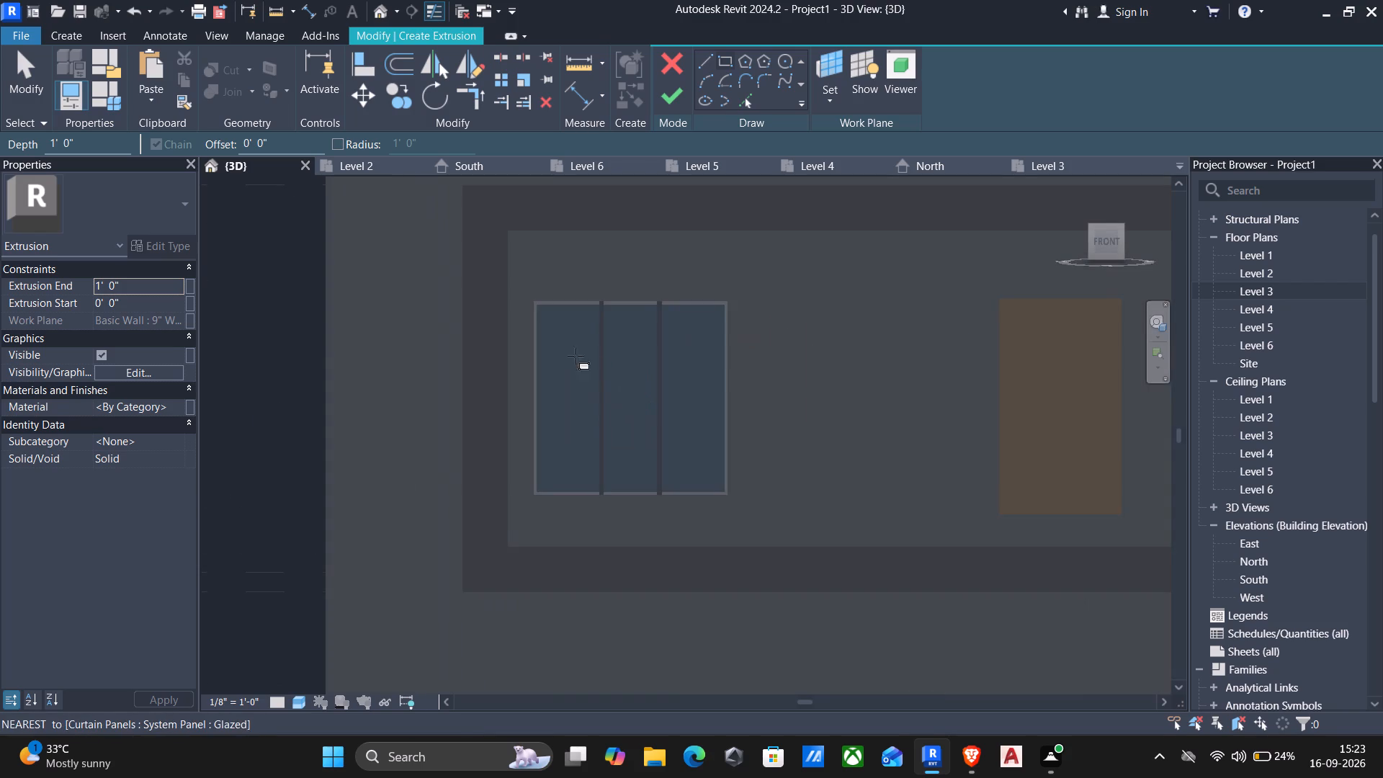
{"action": "scroll", "coordinate": [573, 354], "scroll_direction": "up", "scroll_amount": 3}
{"action": "scroll", "coordinate": [520, 301], "scroll_direction": "up", "scroll_amount": 3}
{"action": "scroll", "coordinate": [843, 278], "scroll_direction": "down", "scroll_amount": 3}
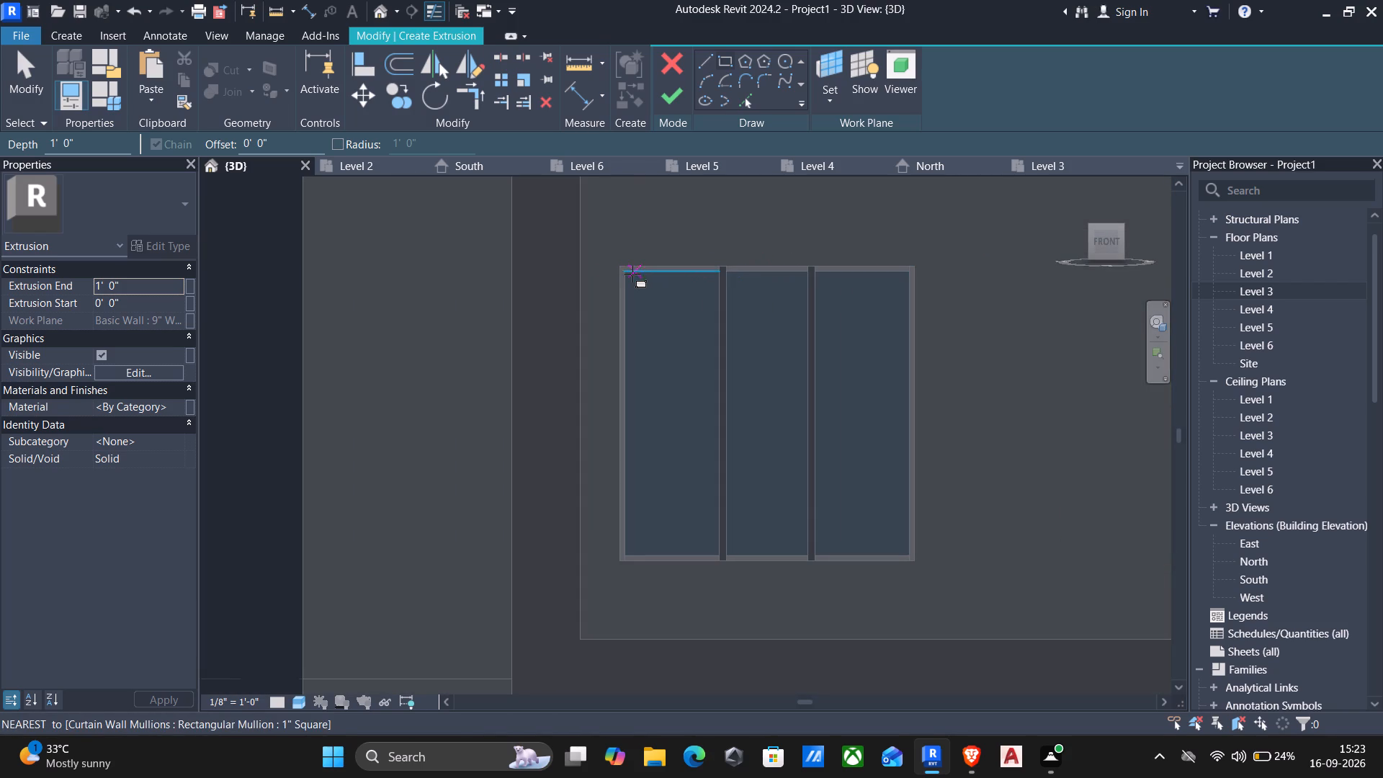
{"action": "scroll", "coordinate": [622, 263], "scroll_direction": "up", "scroll_amount": 2}
{"action": "left_click", "coordinate": [620, 260]}
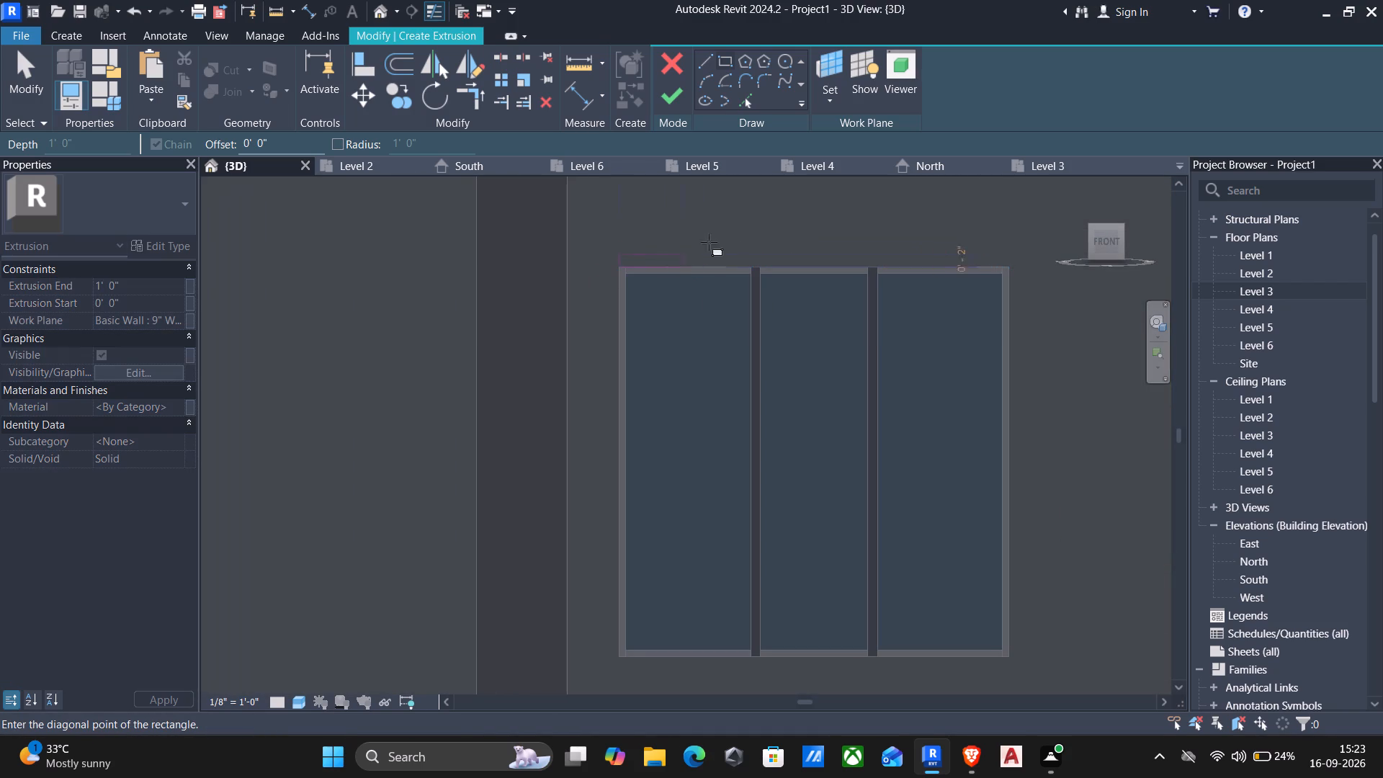
{"action": "left_click", "coordinate": [1008, 215]}
{"action": "key", "text": "Escape"}
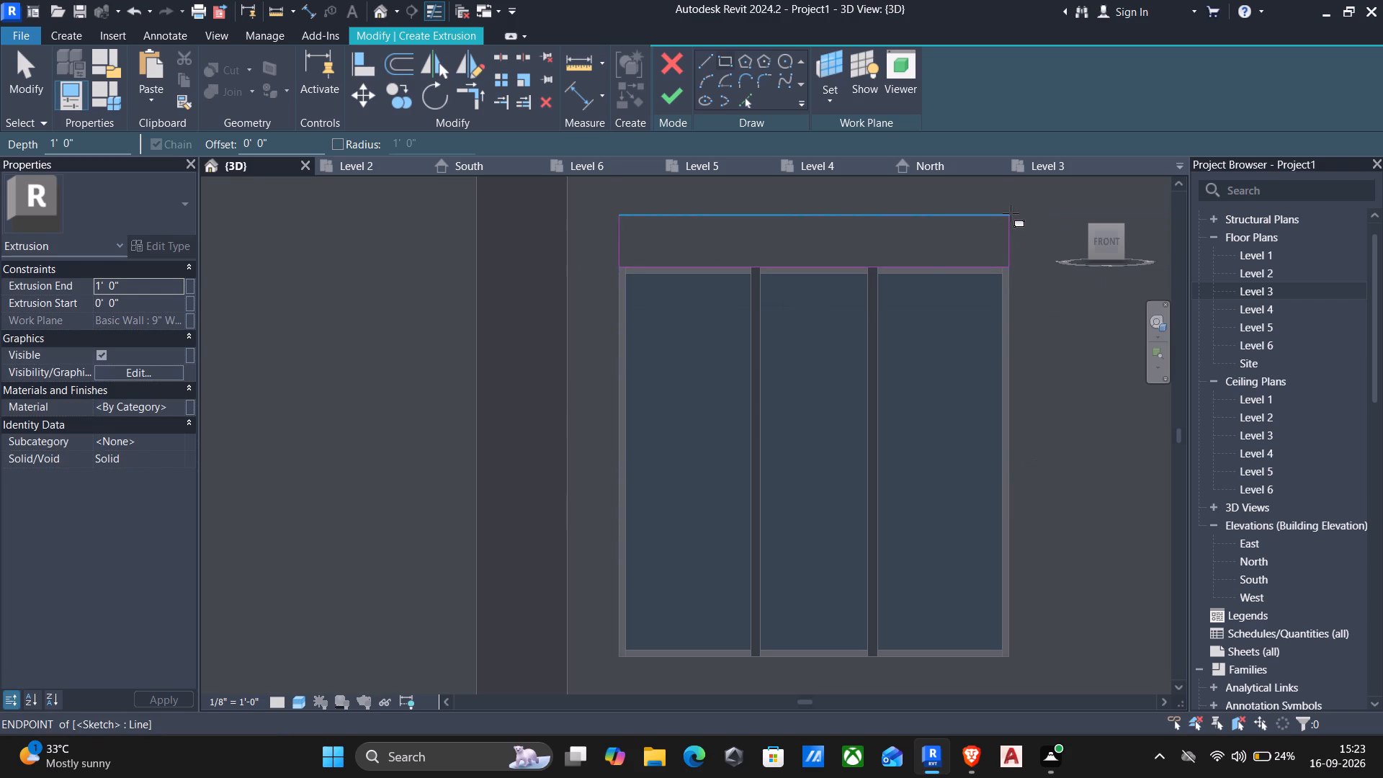
{"action": "key", "text": "Escape"}
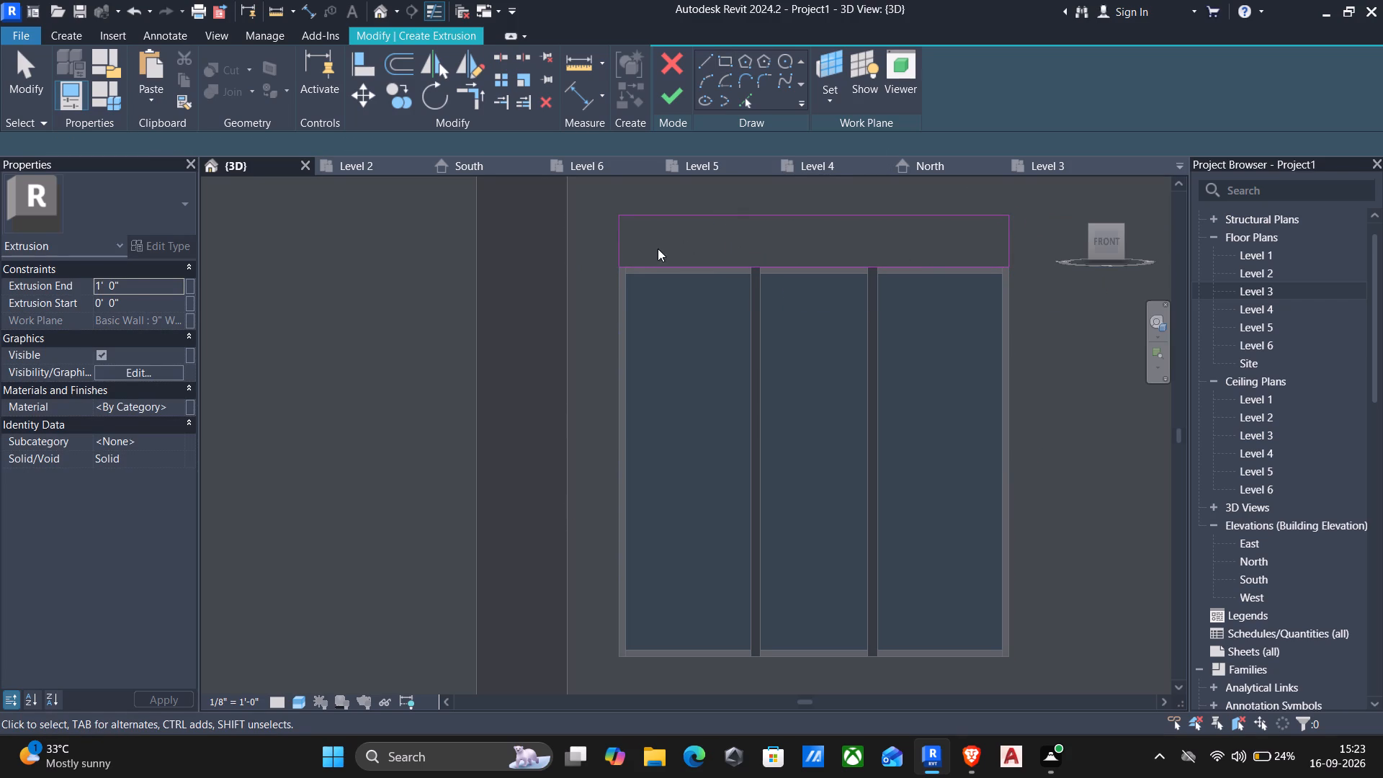
Set the rectangle's height above the window to 6" and finish the extrusion sketch.
{"action": "left_click", "coordinate": [621, 249]}
{"action": "scroll", "coordinate": [619, 254], "scroll_direction": "down", "scroll_amount": 2}
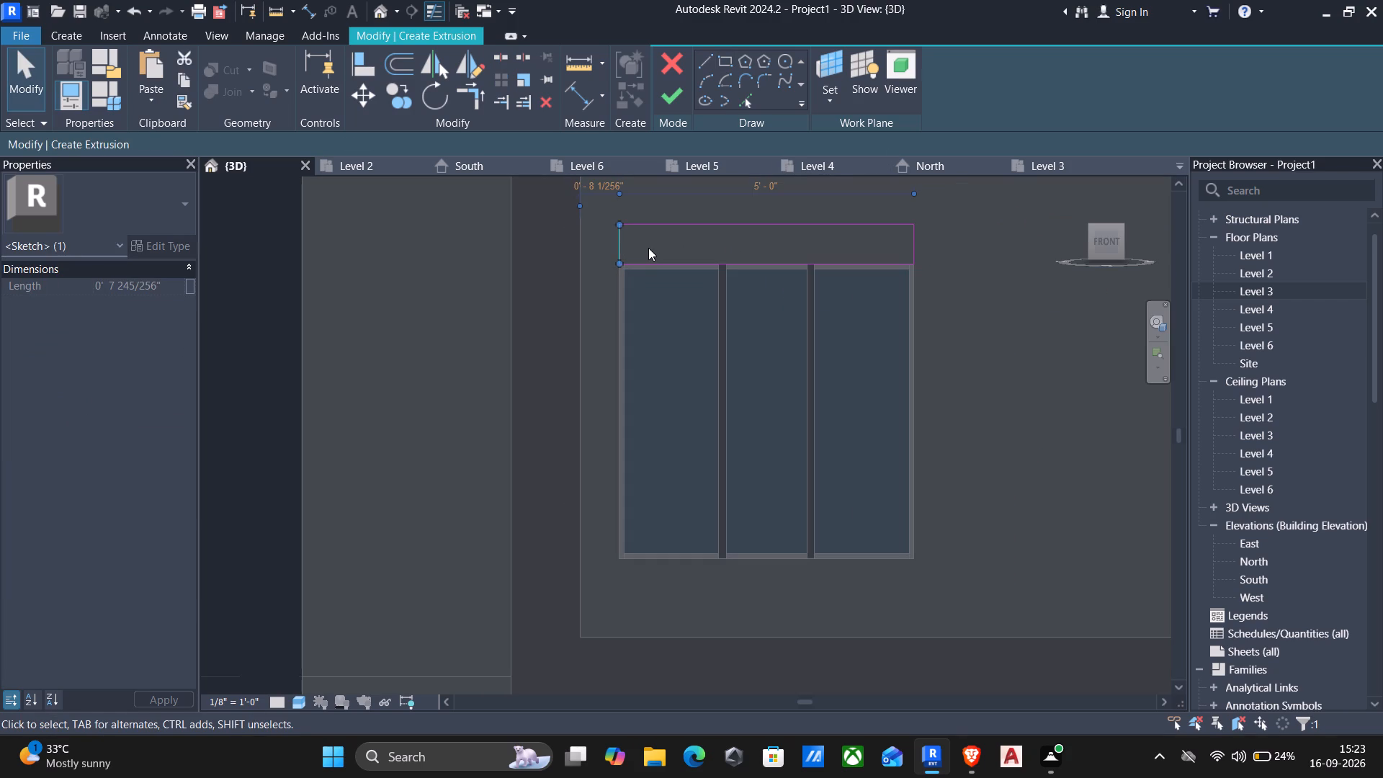
{"action": "key", "text": "Escape"}
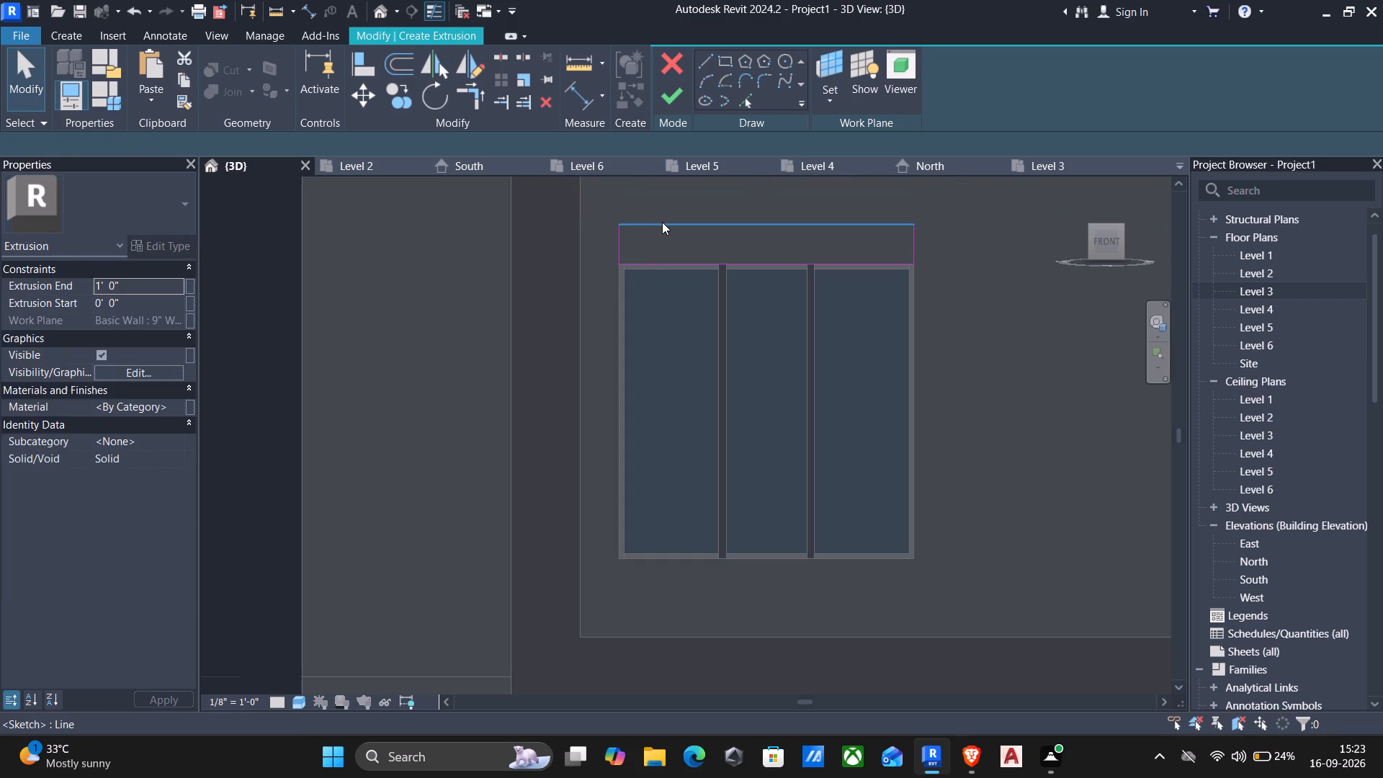
{"action": "left_click", "coordinate": [662, 222]}
{"action": "left_click", "coordinate": [946, 239]}
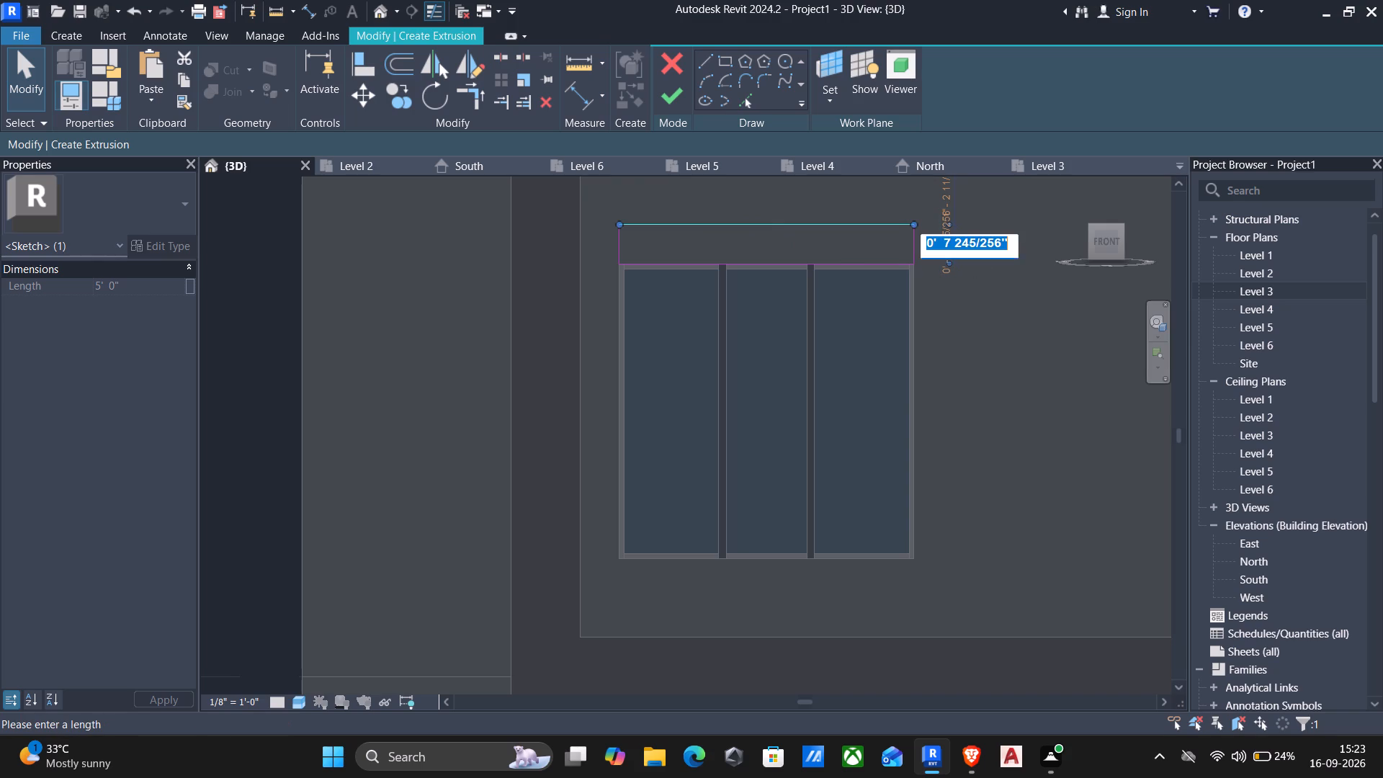
{"action": "key", "text": "5"}
{"action": "key", "text": "BackSpace"}
{"action": "key", "text": "6"}
{"action": "key", "text": "shift+quotedbl"}
{"action": "key", "text": "Return"}
{"action": "scroll", "coordinate": [941, 281], "scroll_direction": "down", "scroll_amount": 2}
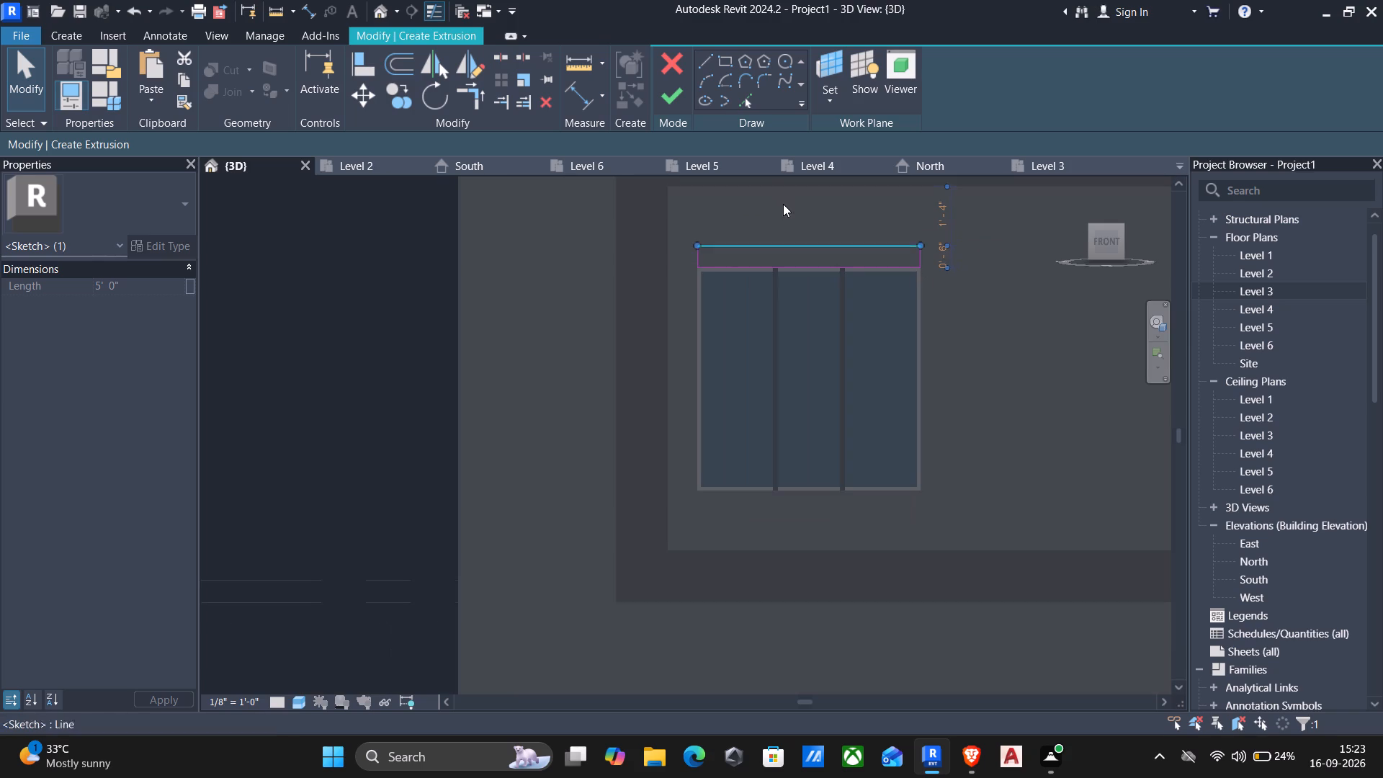
{"action": "scroll", "coordinate": [758, 145], "scroll_direction": "down", "scroll_amount": 1}
{"action": "left_click", "coordinate": [667, 97]}
Set the extrusion end of the slab above the upper window to 1'-6" and finish the in-place model.
{"action": "scroll", "coordinate": [683, 223], "scroll_direction": "down", "scroll_amount": 2}
{"action": "middle_click_drag", "start_coordinate": [783, 323], "coordinate": [780, 282]}
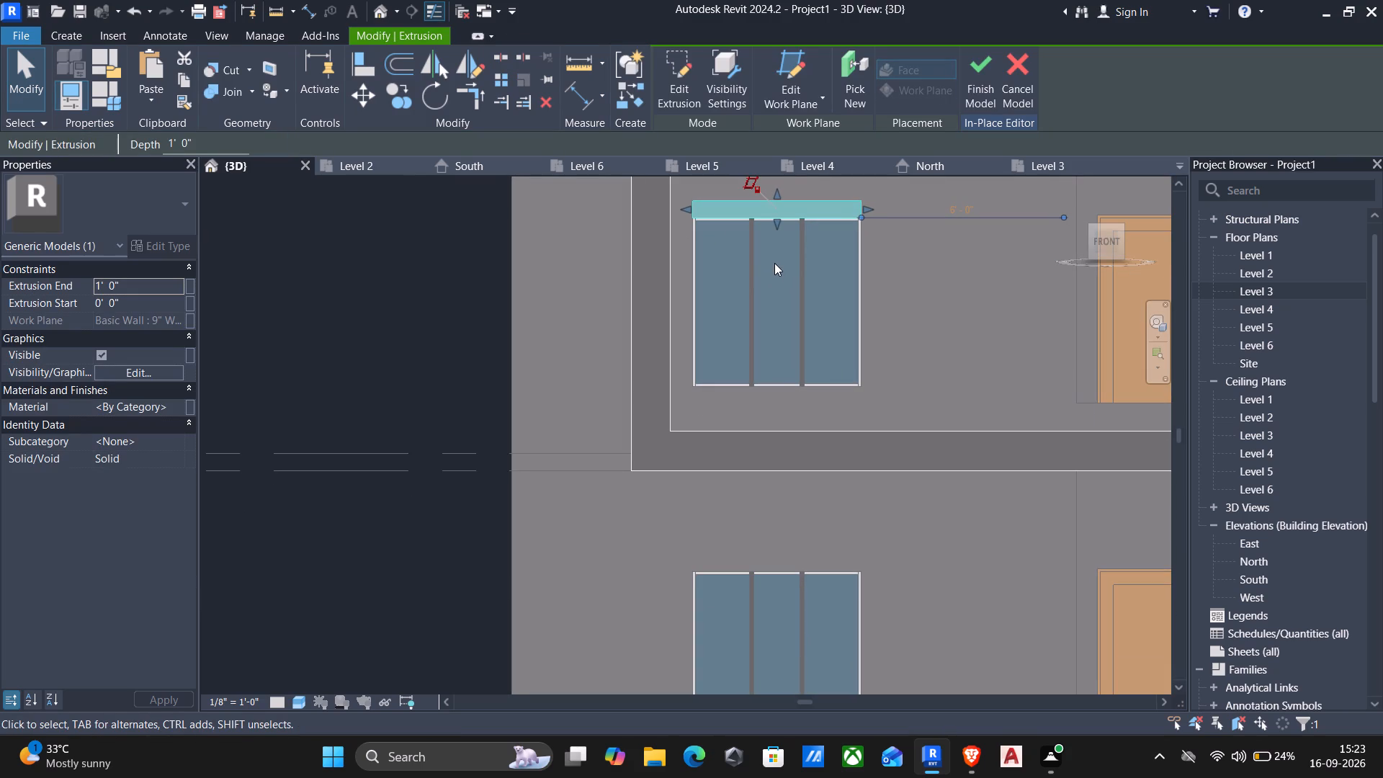
{"action": "left_click", "coordinate": [171, 288]}
{"action": "key", "text": "1"}
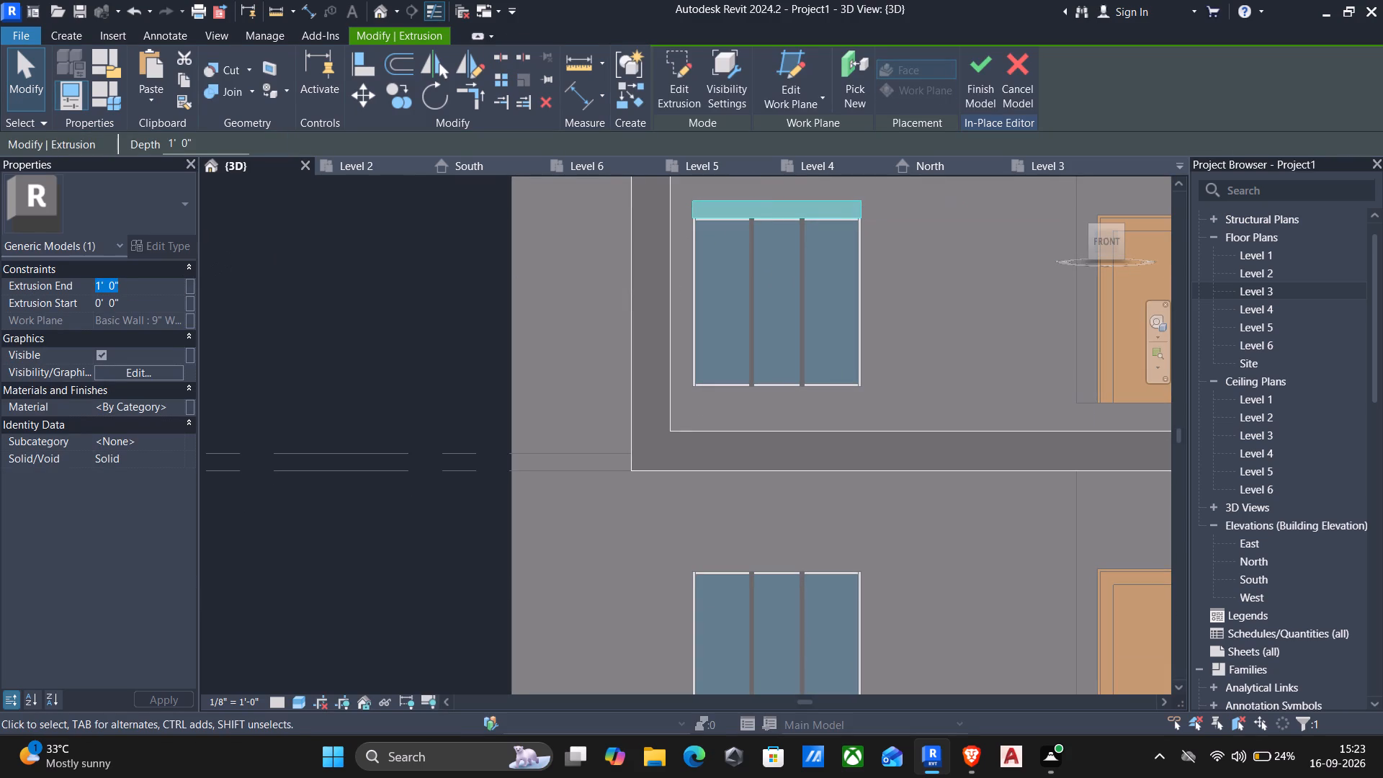
{"action": "type", "text": "'6\""}
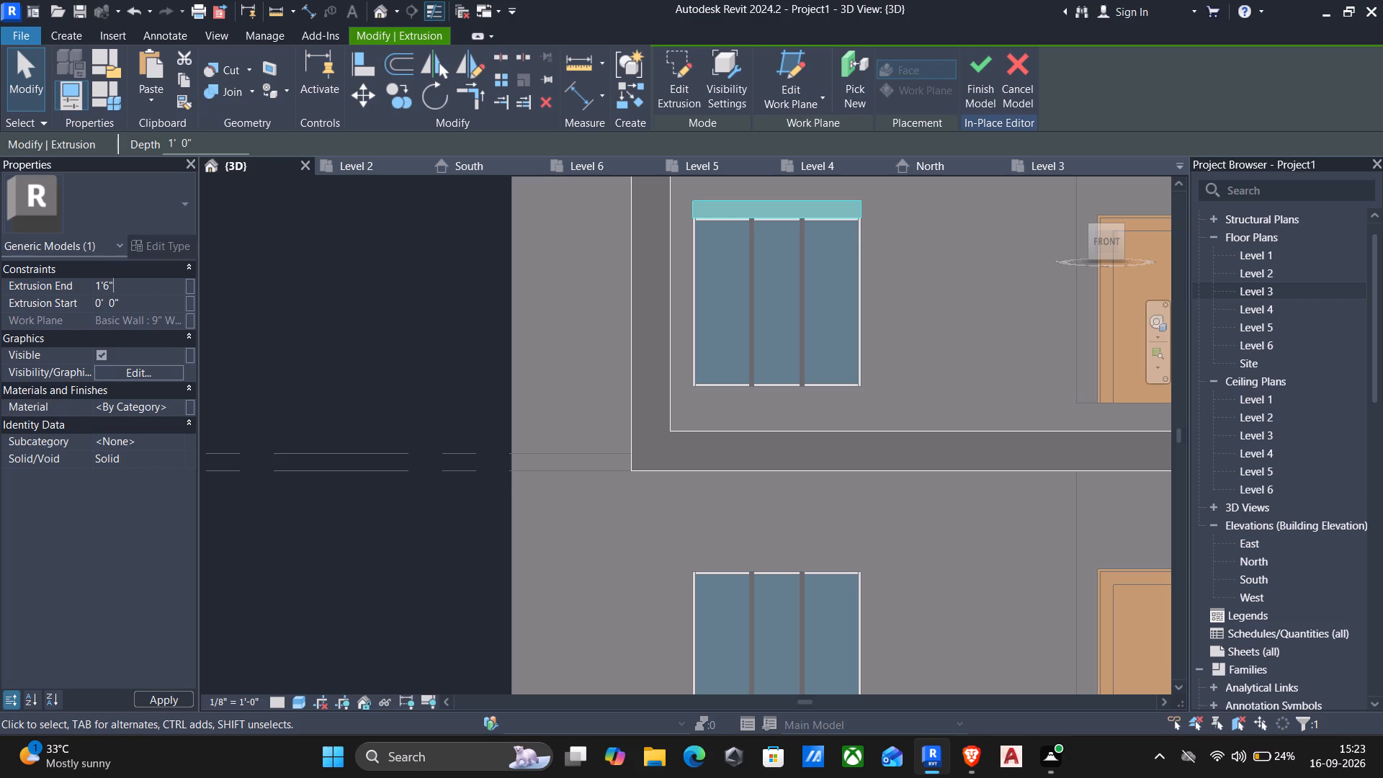
{"action": "key", "text": "Return"}
{"action": "scroll", "coordinate": [886, 369], "scroll_direction": "down", "scroll_amount": 1}
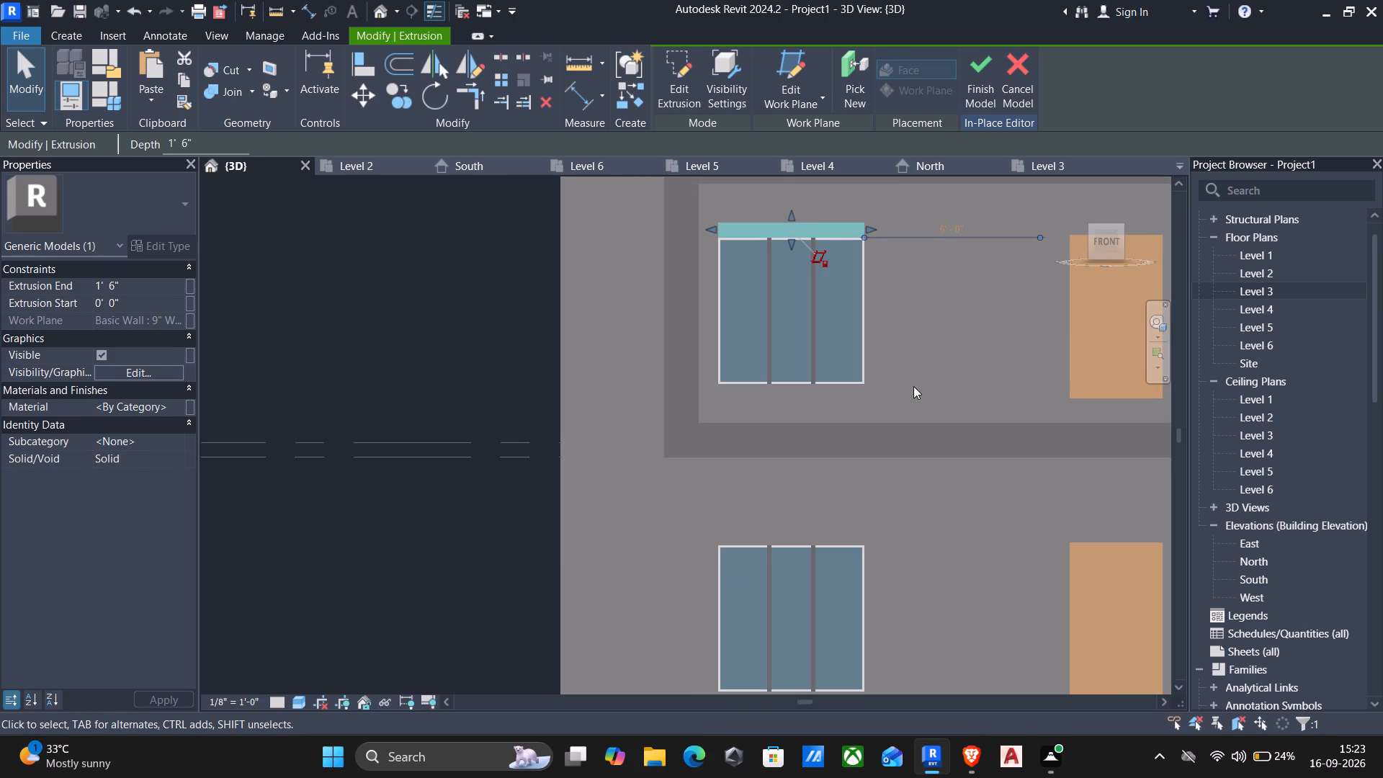
{"action": "middle_click_drag", "start_coordinate": [913, 390], "coordinate": [710, 490], "text": "shift"}
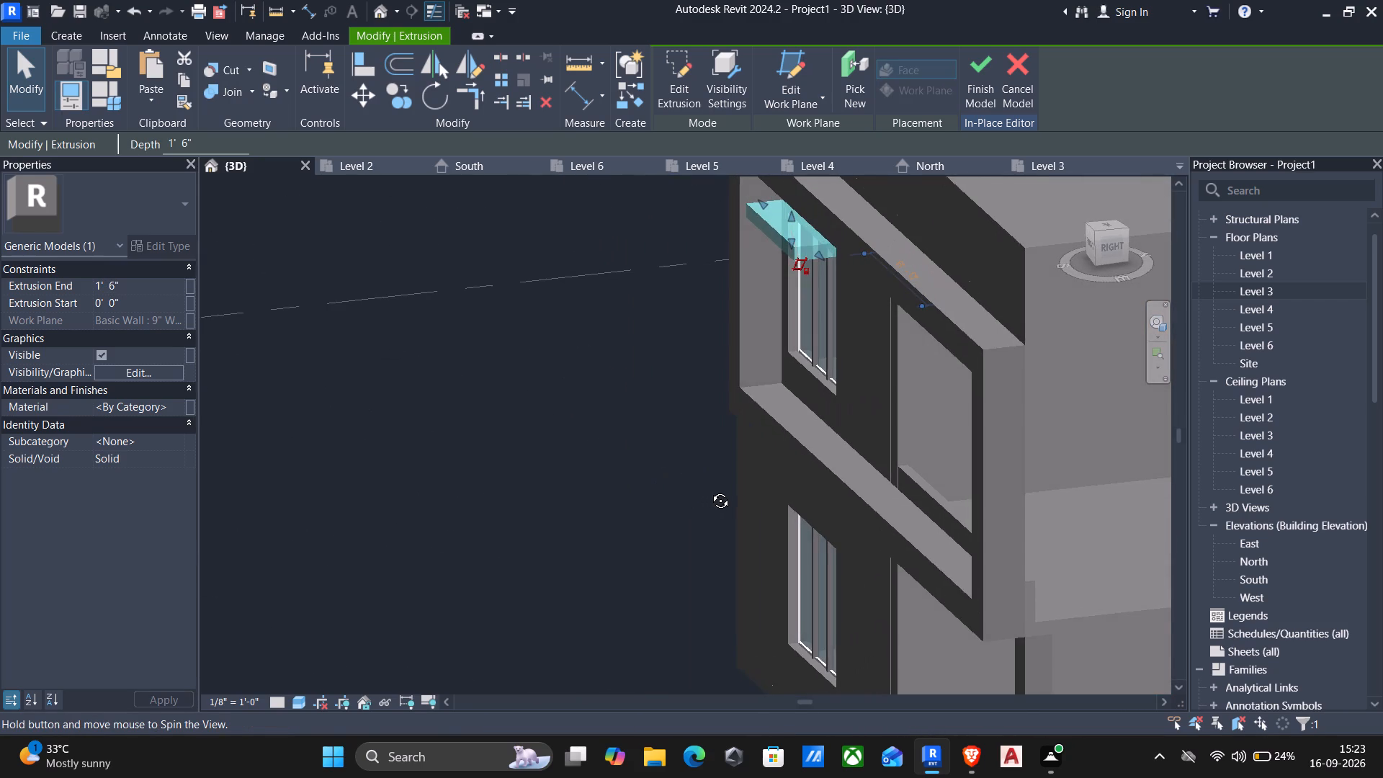
{"action": "middle_click_drag", "start_coordinate": [710, 490], "coordinate": [710, 490], "text": "shift"}
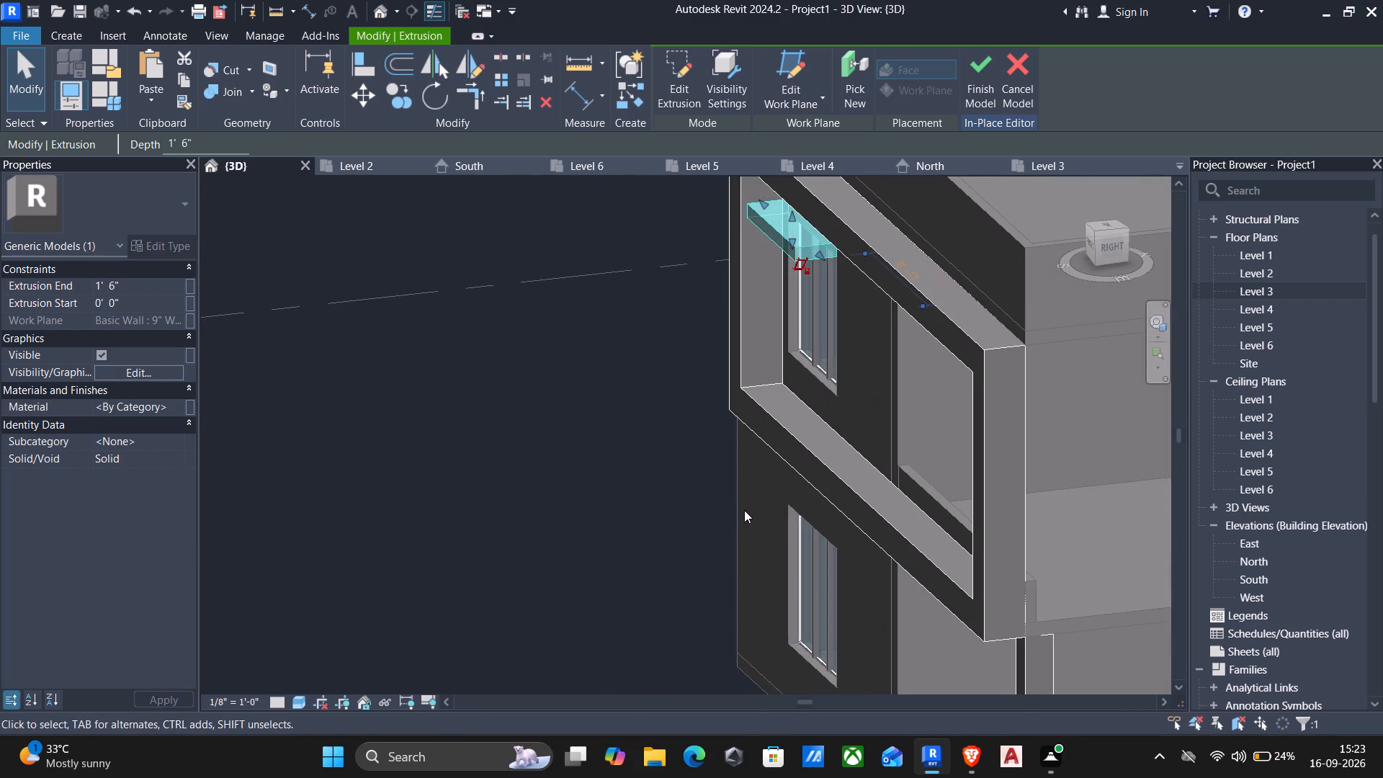
{"action": "middle_click_drag", "start_coordinate": [744, 523], "coordinate": [693, 452], "text": "shift"}
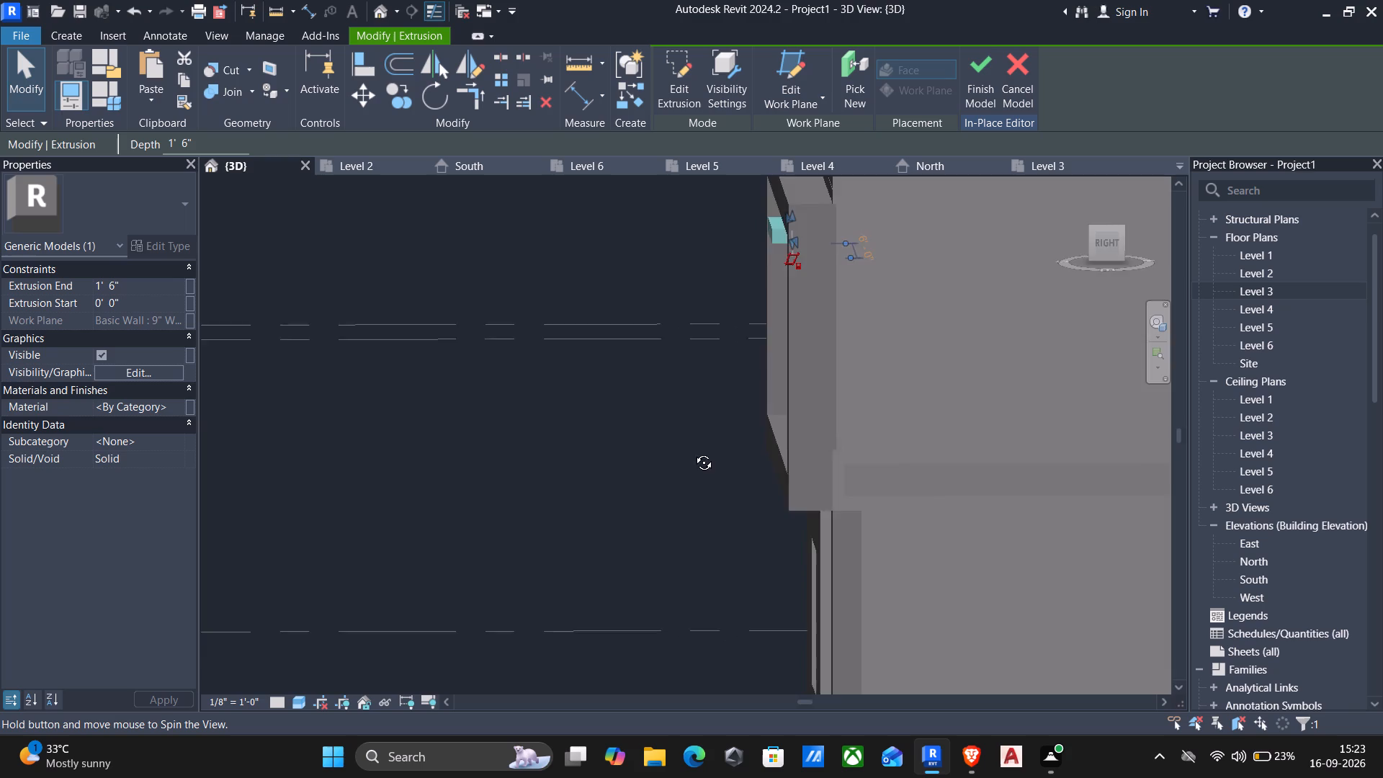
{"action": "middle_click_drag", "start_coordinate": [693, 452], "coordinate": [972, 491], "text": "shift"}
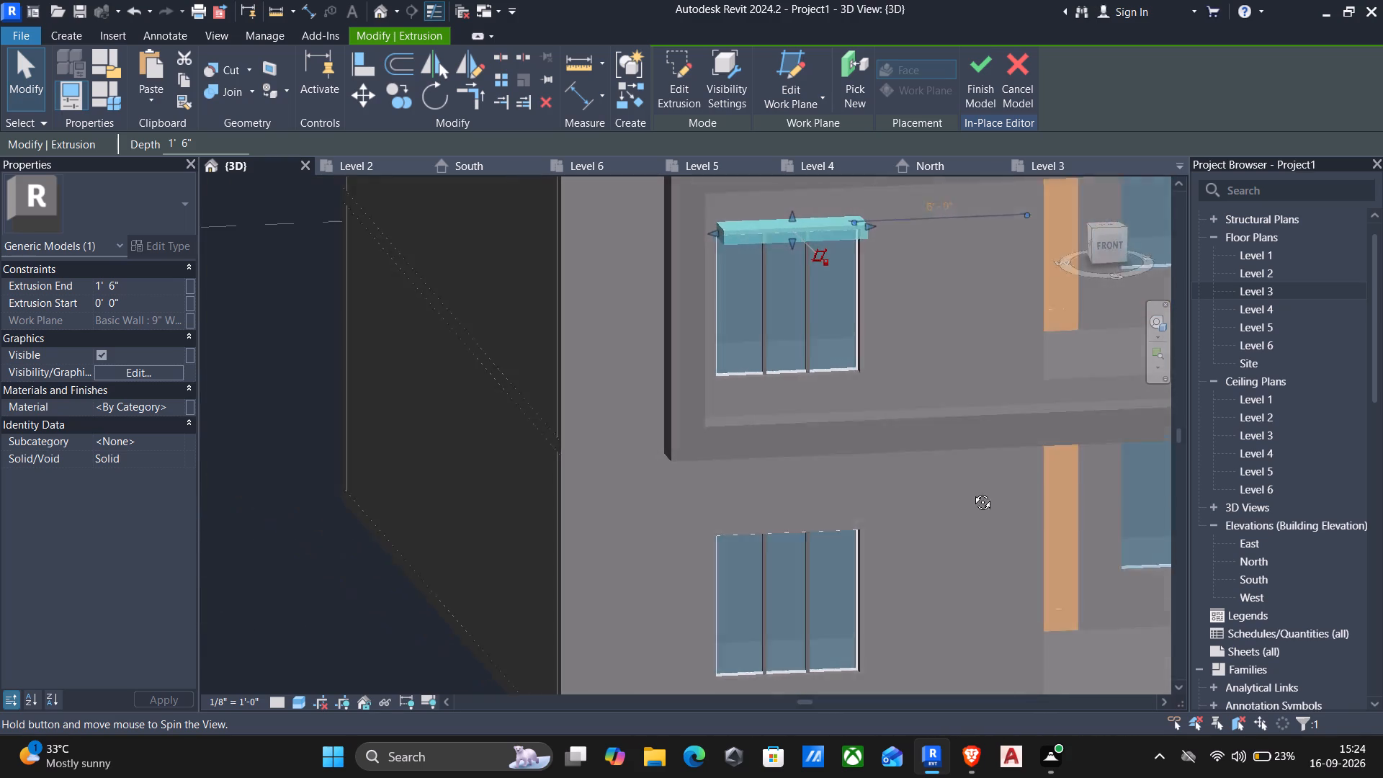
{"action": "middle_click_drag", "start_coordinate": [972, 491], "coordinate": [916, 453], "text": "shift"}
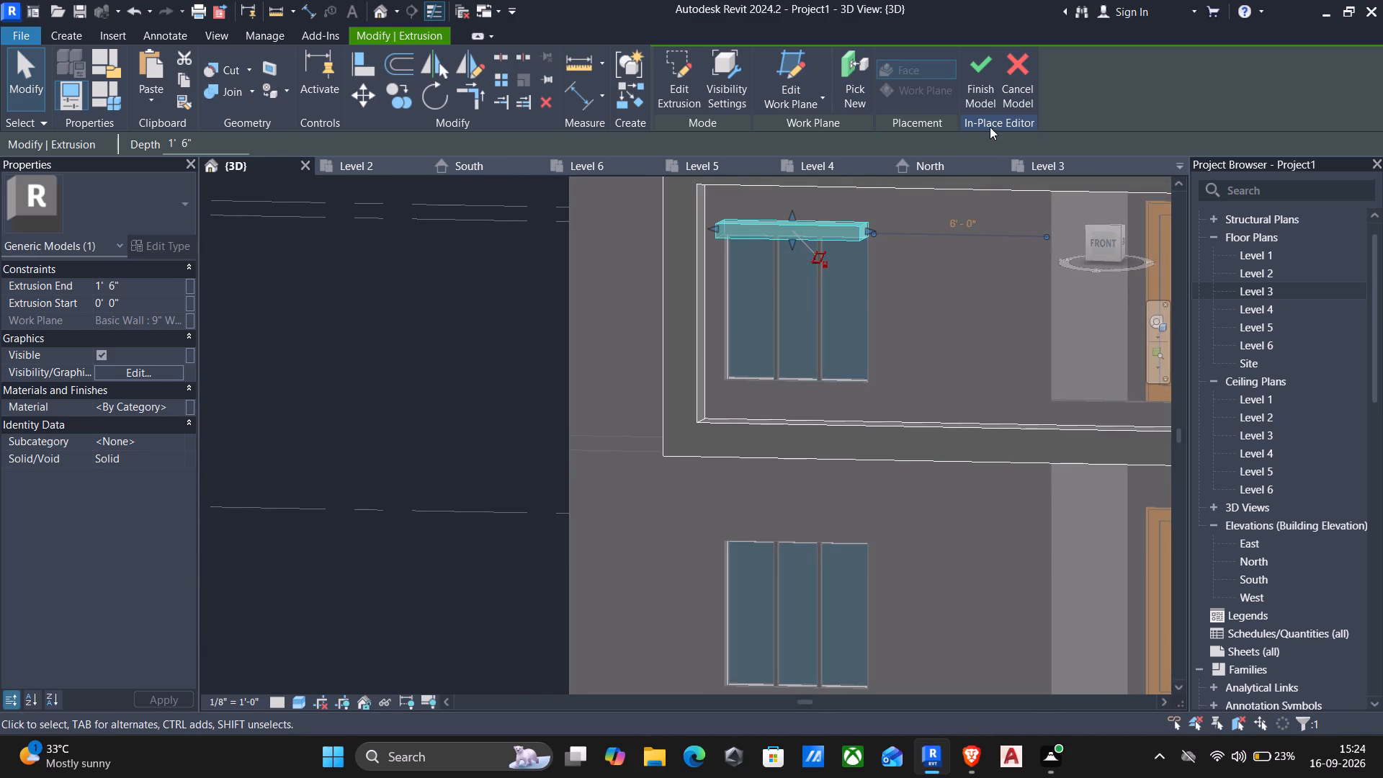
{"action": "left_click", "coordinate": [975, 91]}
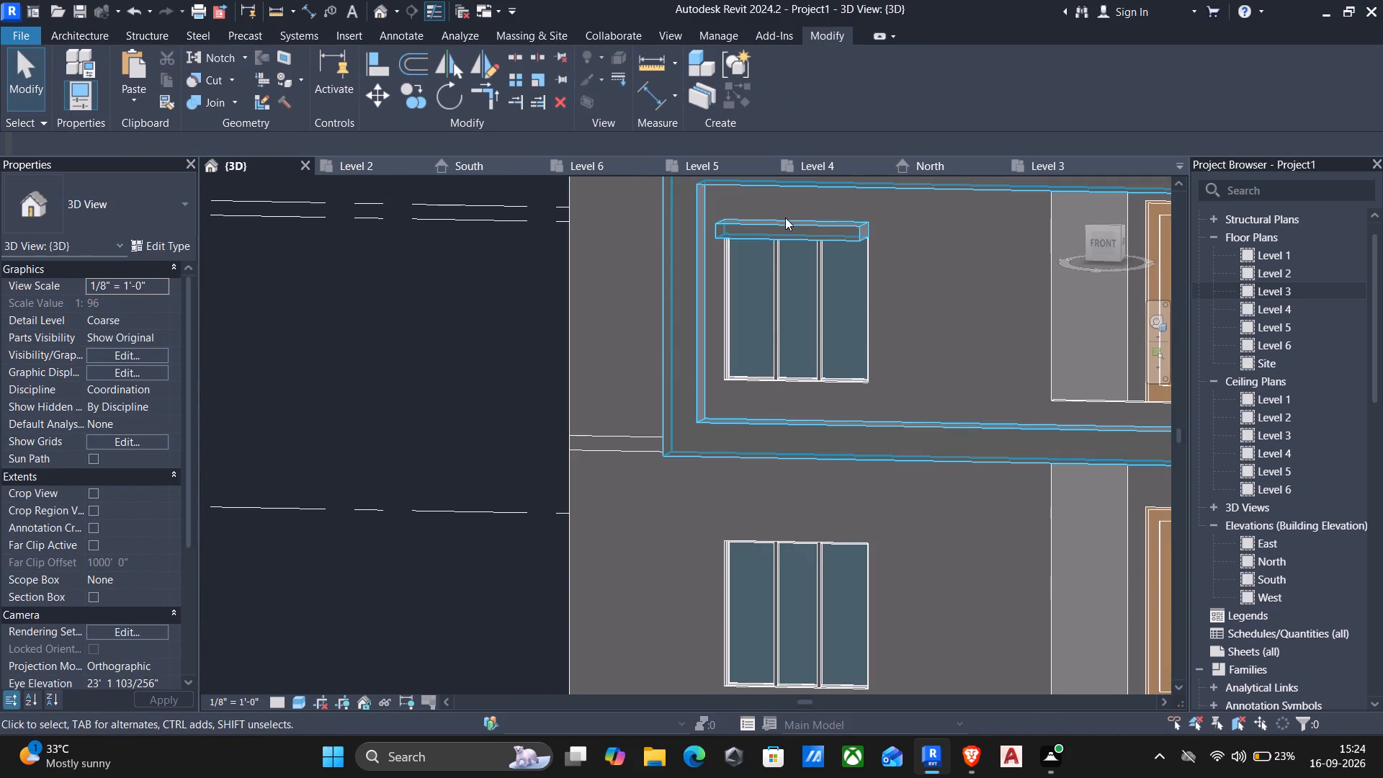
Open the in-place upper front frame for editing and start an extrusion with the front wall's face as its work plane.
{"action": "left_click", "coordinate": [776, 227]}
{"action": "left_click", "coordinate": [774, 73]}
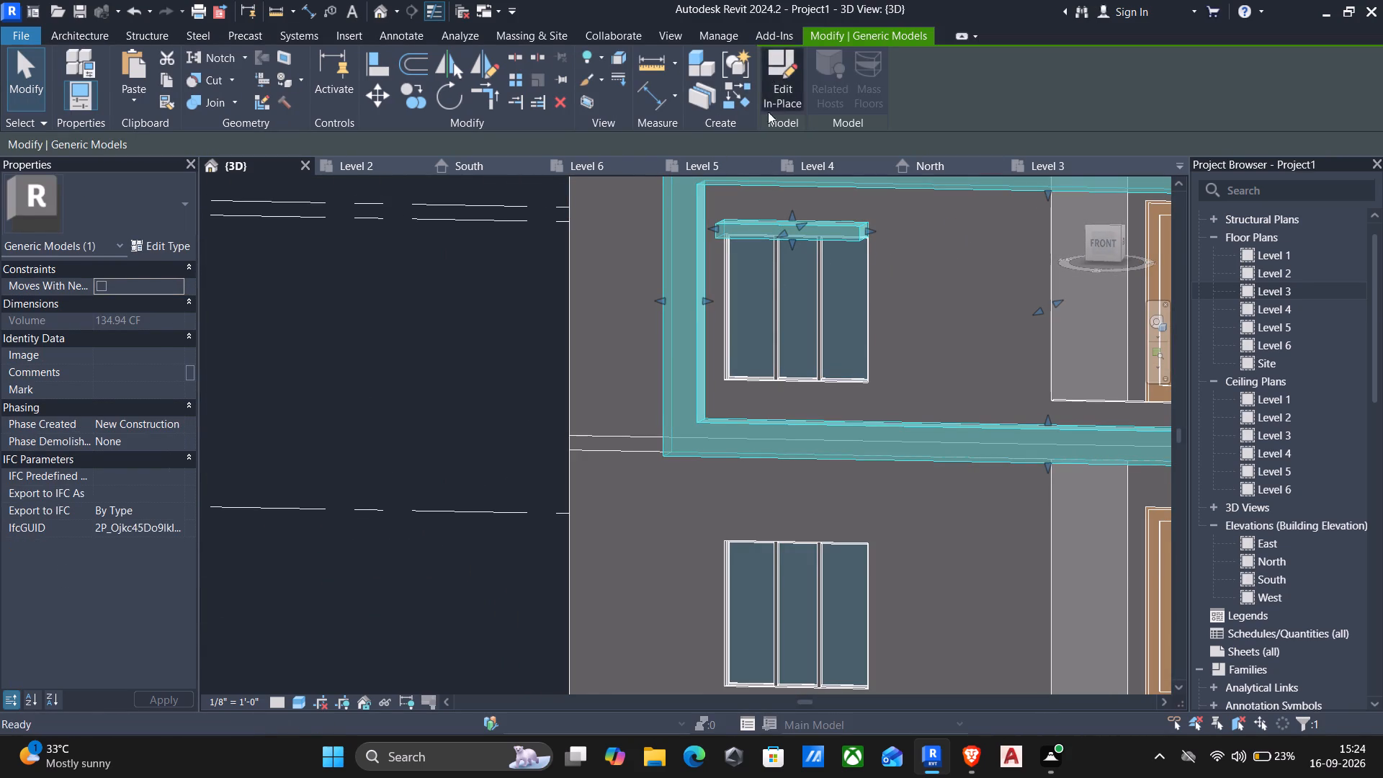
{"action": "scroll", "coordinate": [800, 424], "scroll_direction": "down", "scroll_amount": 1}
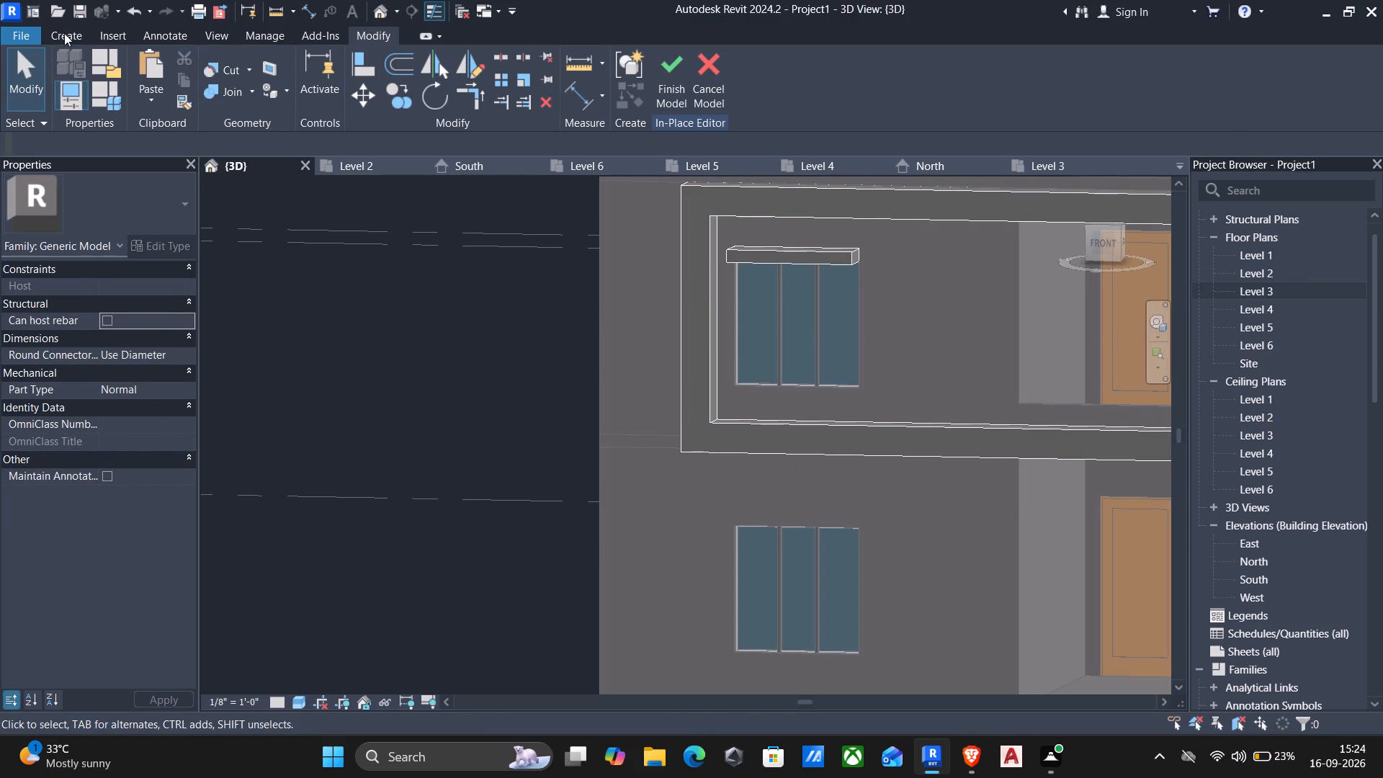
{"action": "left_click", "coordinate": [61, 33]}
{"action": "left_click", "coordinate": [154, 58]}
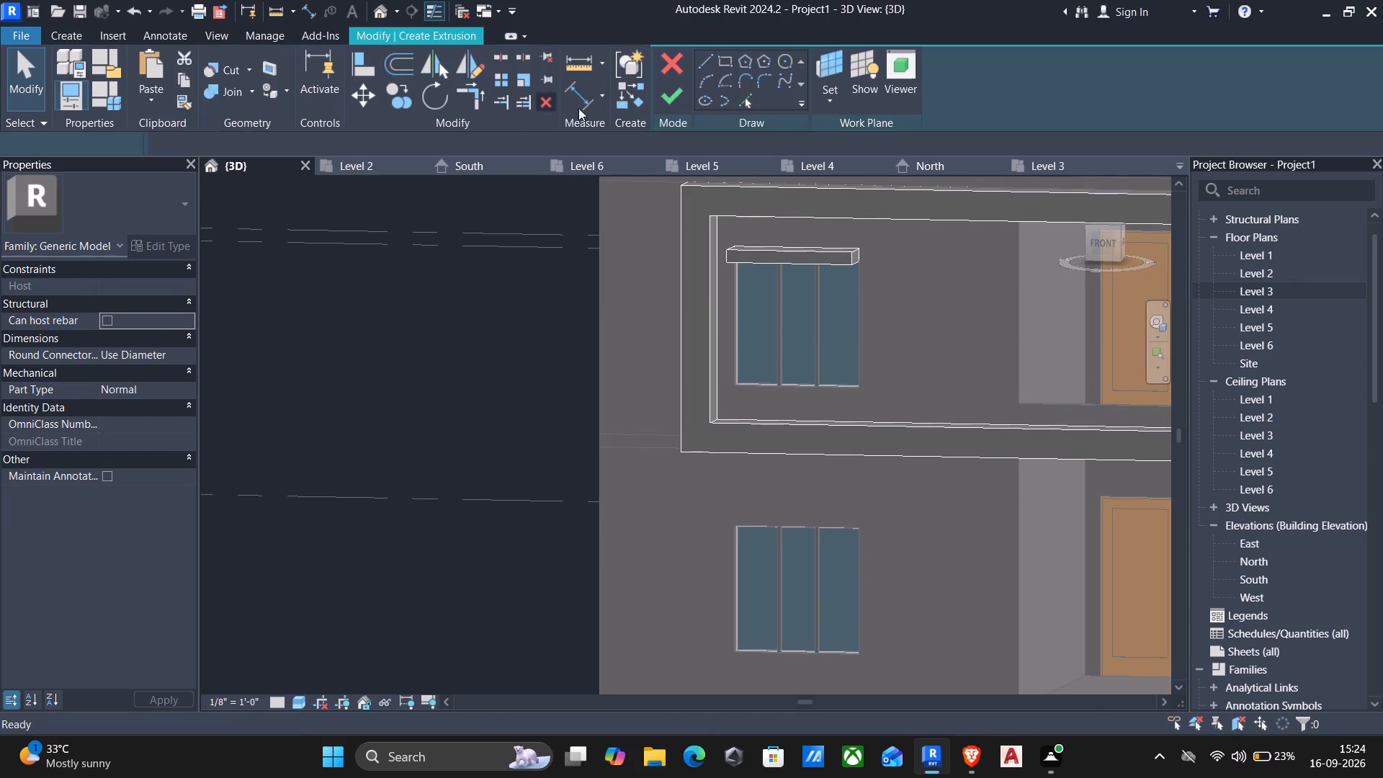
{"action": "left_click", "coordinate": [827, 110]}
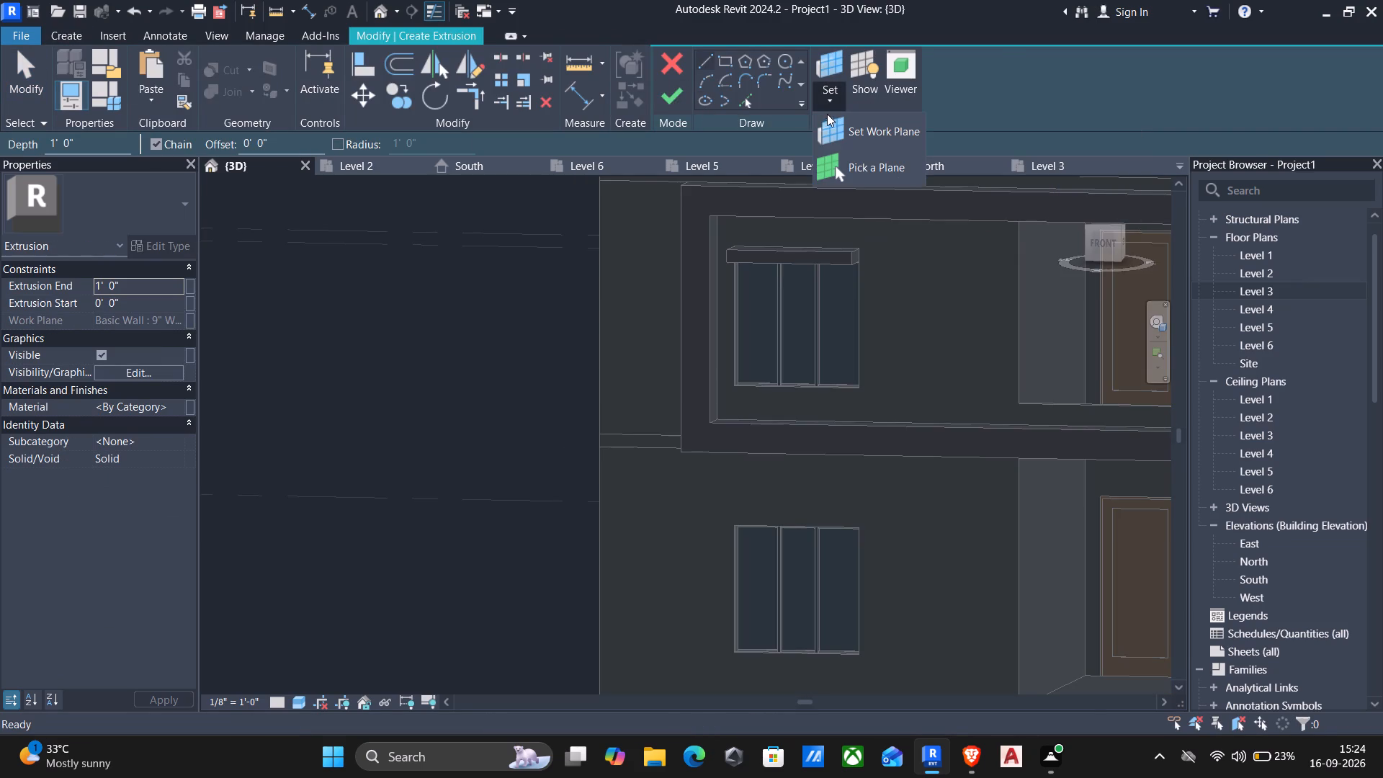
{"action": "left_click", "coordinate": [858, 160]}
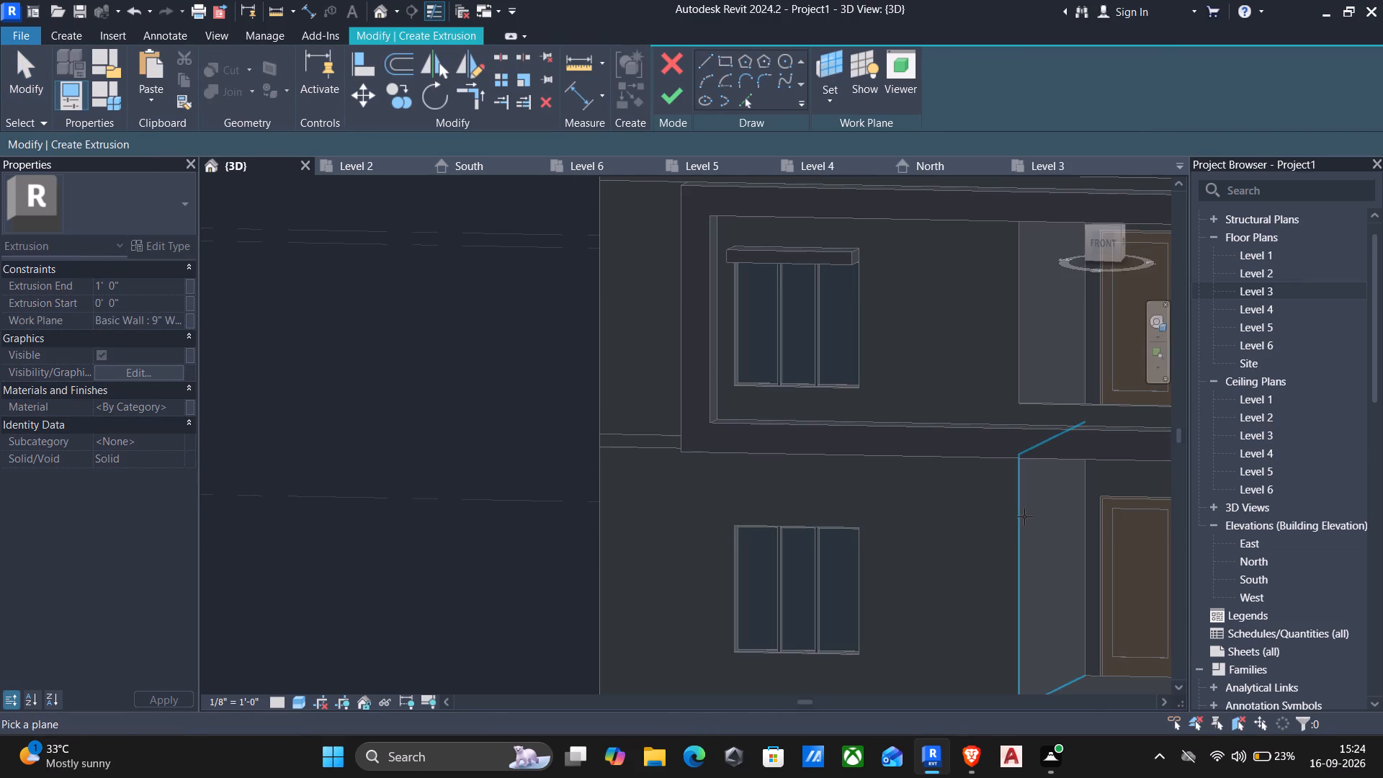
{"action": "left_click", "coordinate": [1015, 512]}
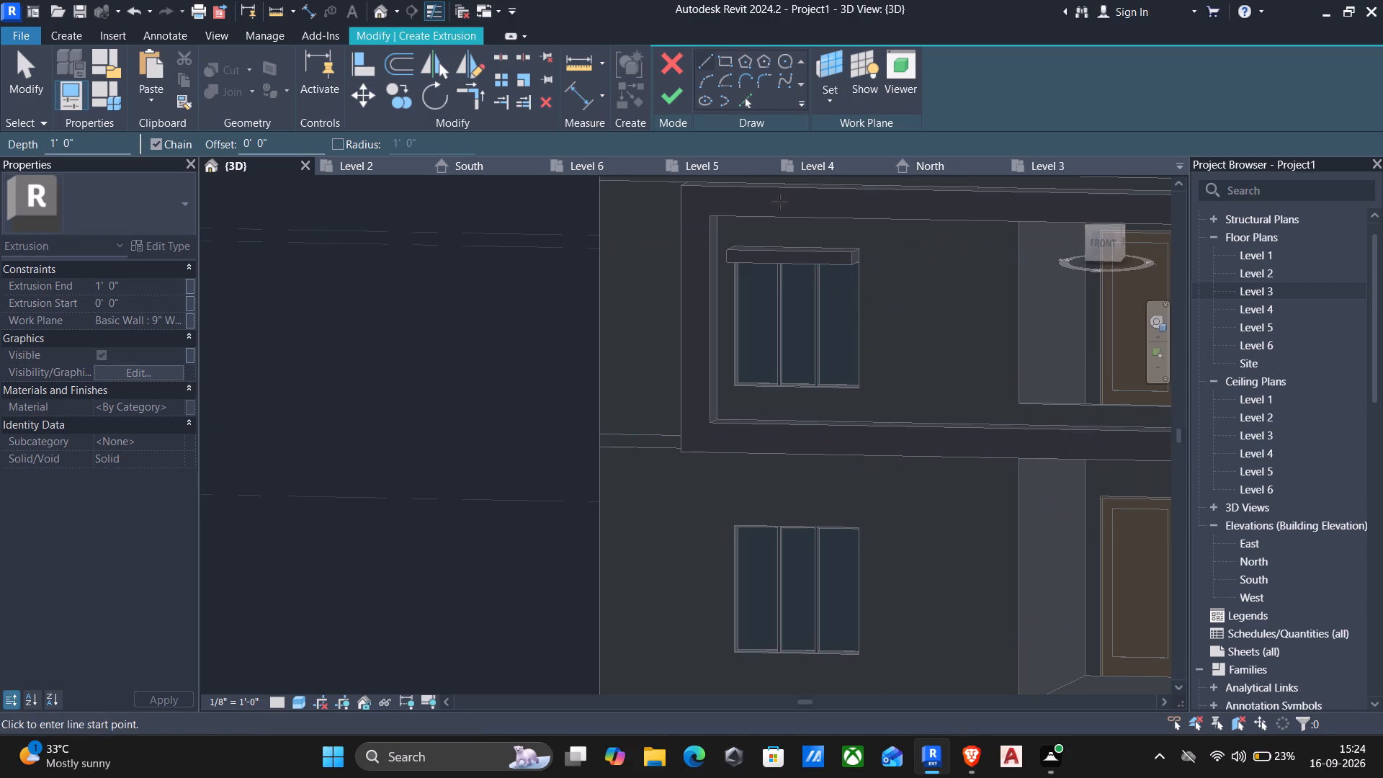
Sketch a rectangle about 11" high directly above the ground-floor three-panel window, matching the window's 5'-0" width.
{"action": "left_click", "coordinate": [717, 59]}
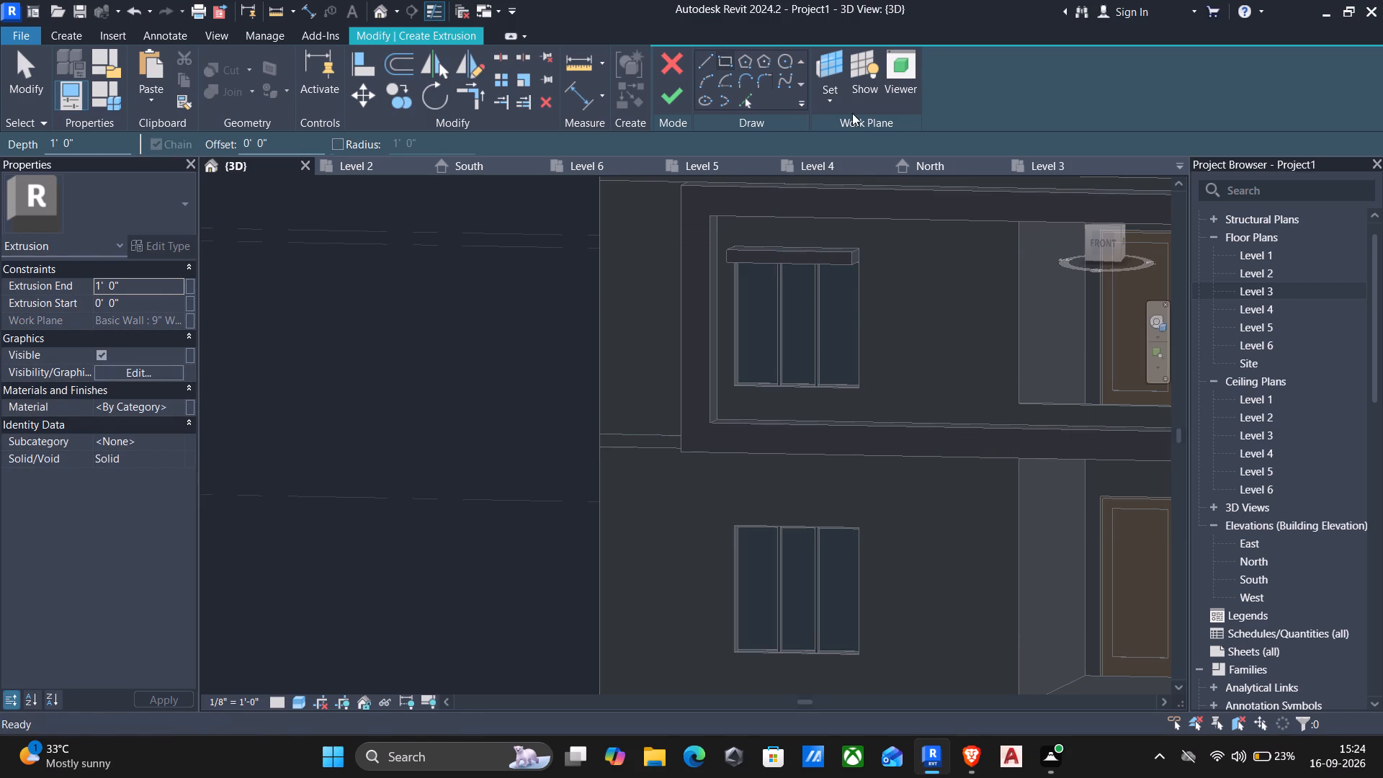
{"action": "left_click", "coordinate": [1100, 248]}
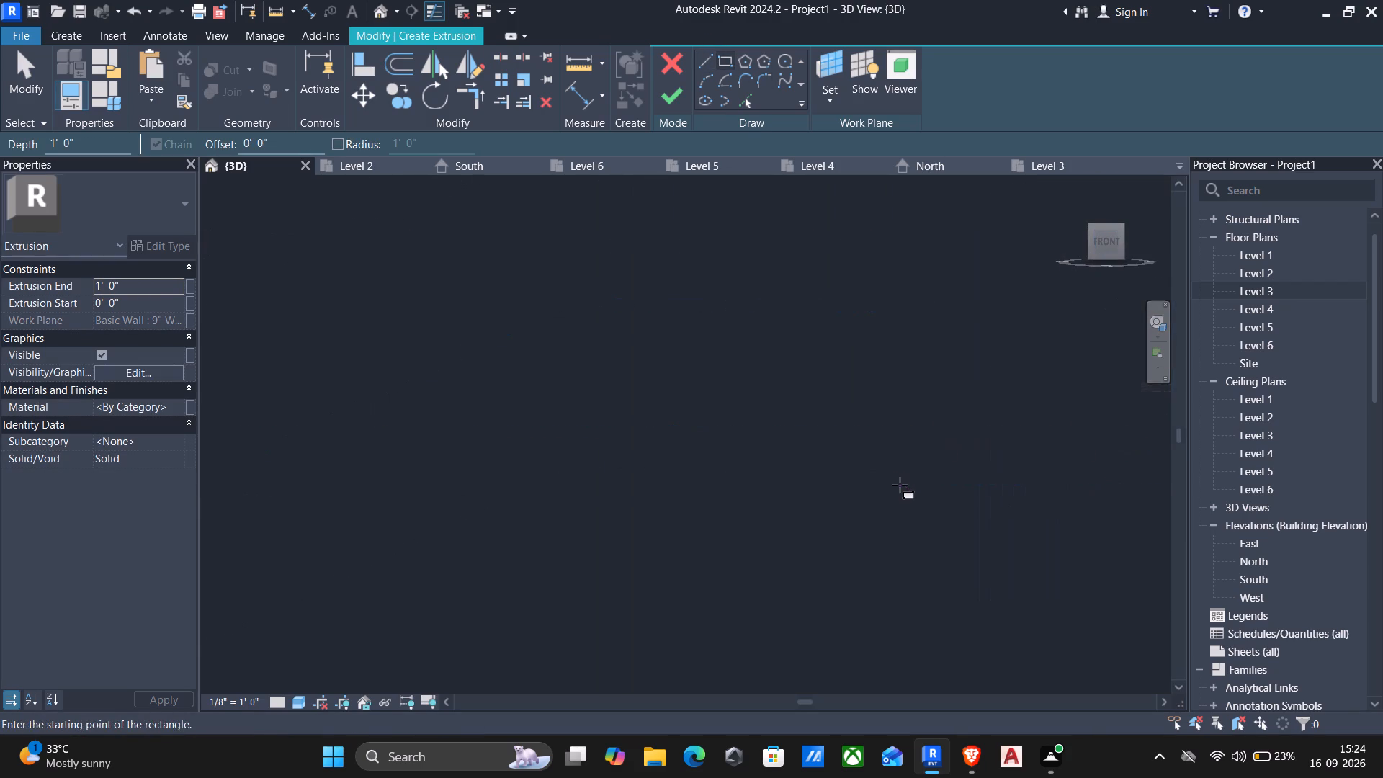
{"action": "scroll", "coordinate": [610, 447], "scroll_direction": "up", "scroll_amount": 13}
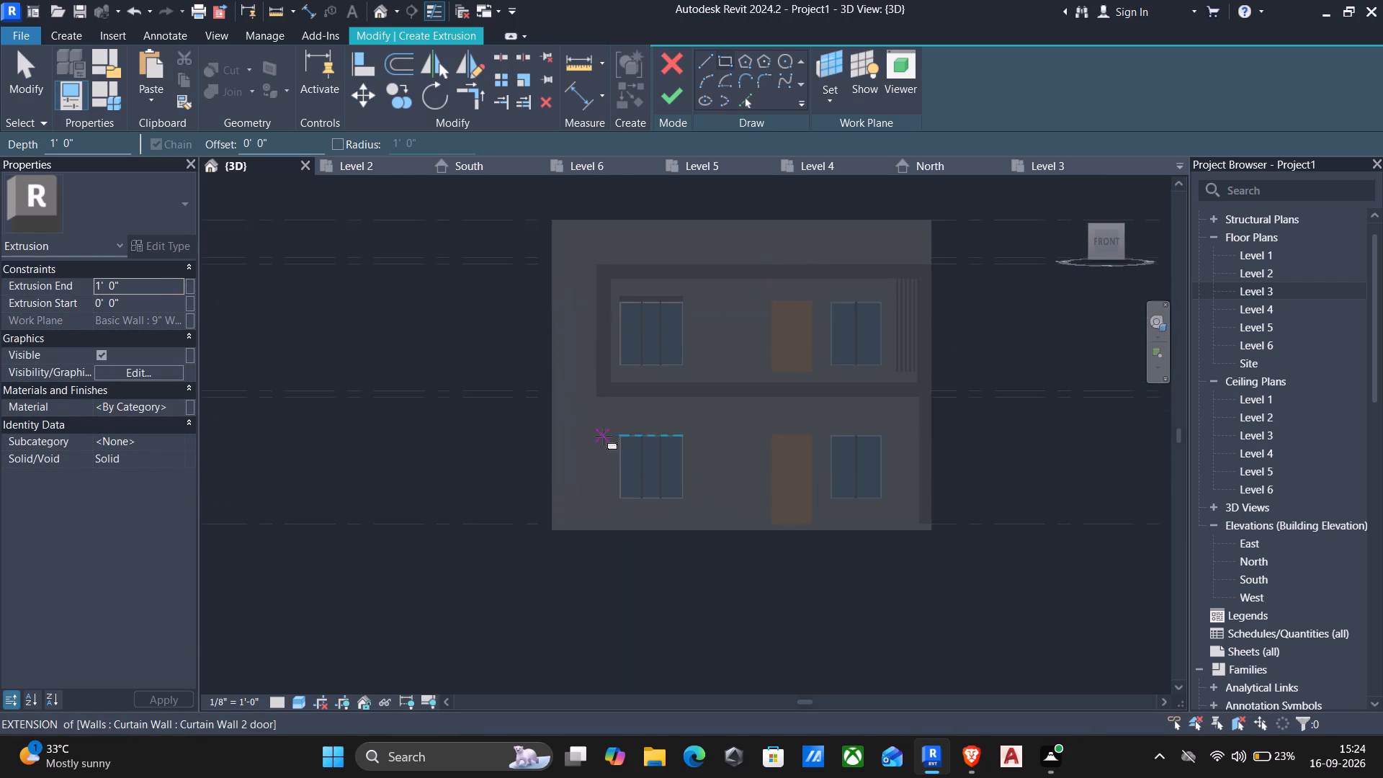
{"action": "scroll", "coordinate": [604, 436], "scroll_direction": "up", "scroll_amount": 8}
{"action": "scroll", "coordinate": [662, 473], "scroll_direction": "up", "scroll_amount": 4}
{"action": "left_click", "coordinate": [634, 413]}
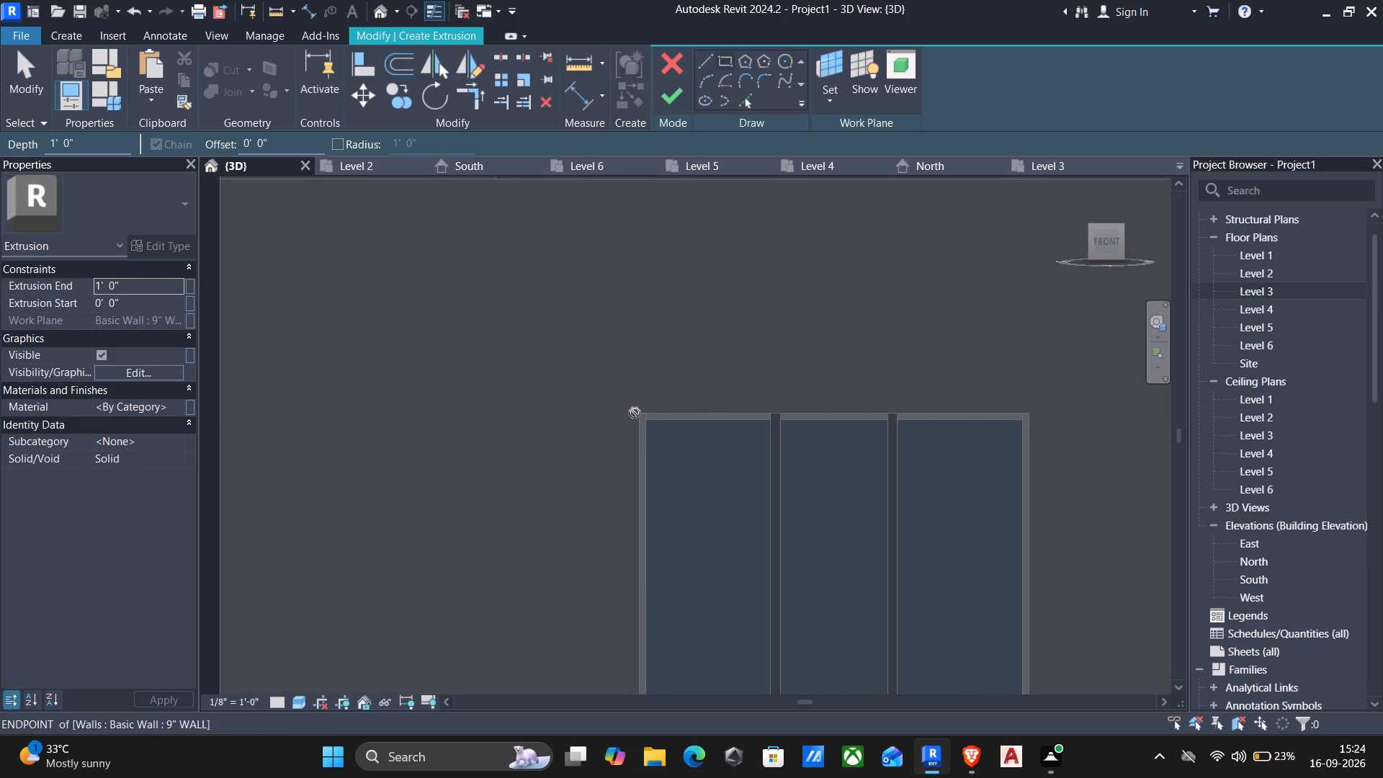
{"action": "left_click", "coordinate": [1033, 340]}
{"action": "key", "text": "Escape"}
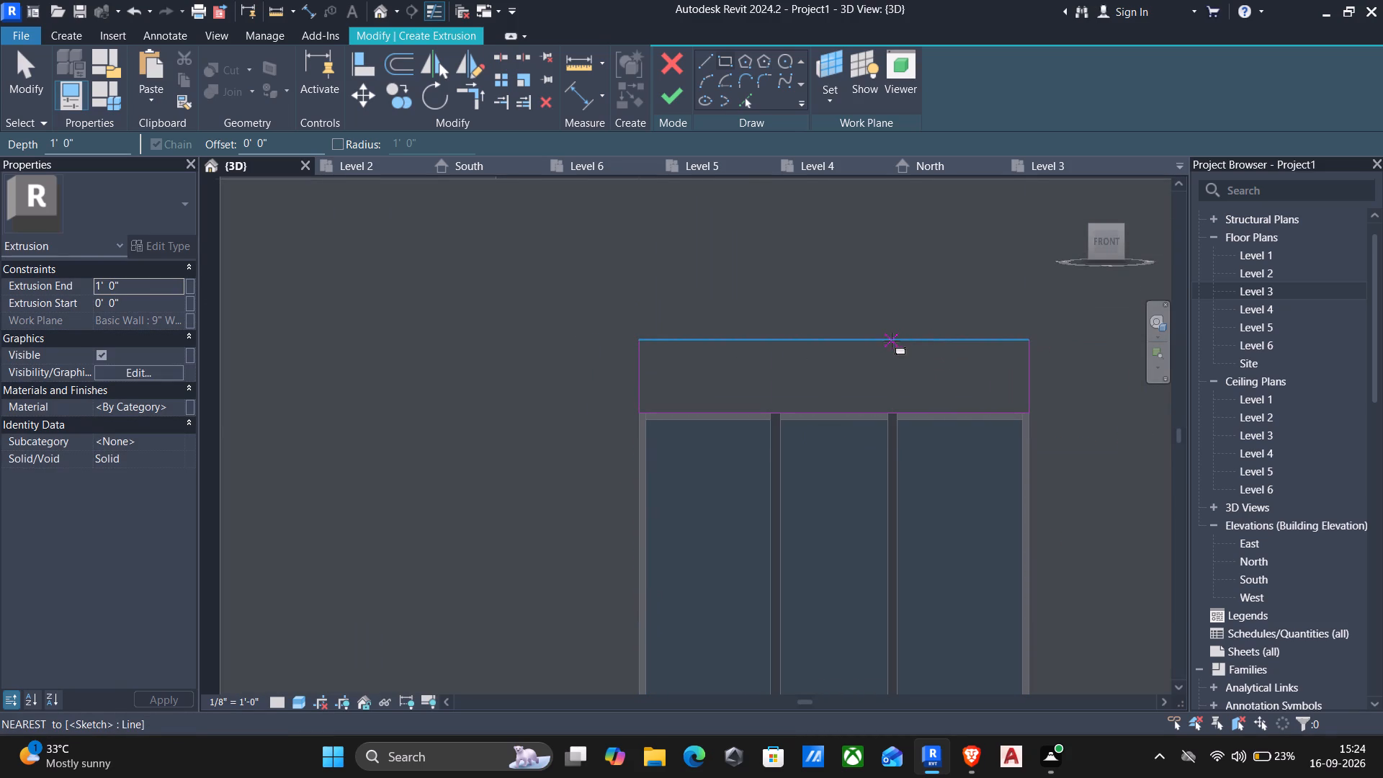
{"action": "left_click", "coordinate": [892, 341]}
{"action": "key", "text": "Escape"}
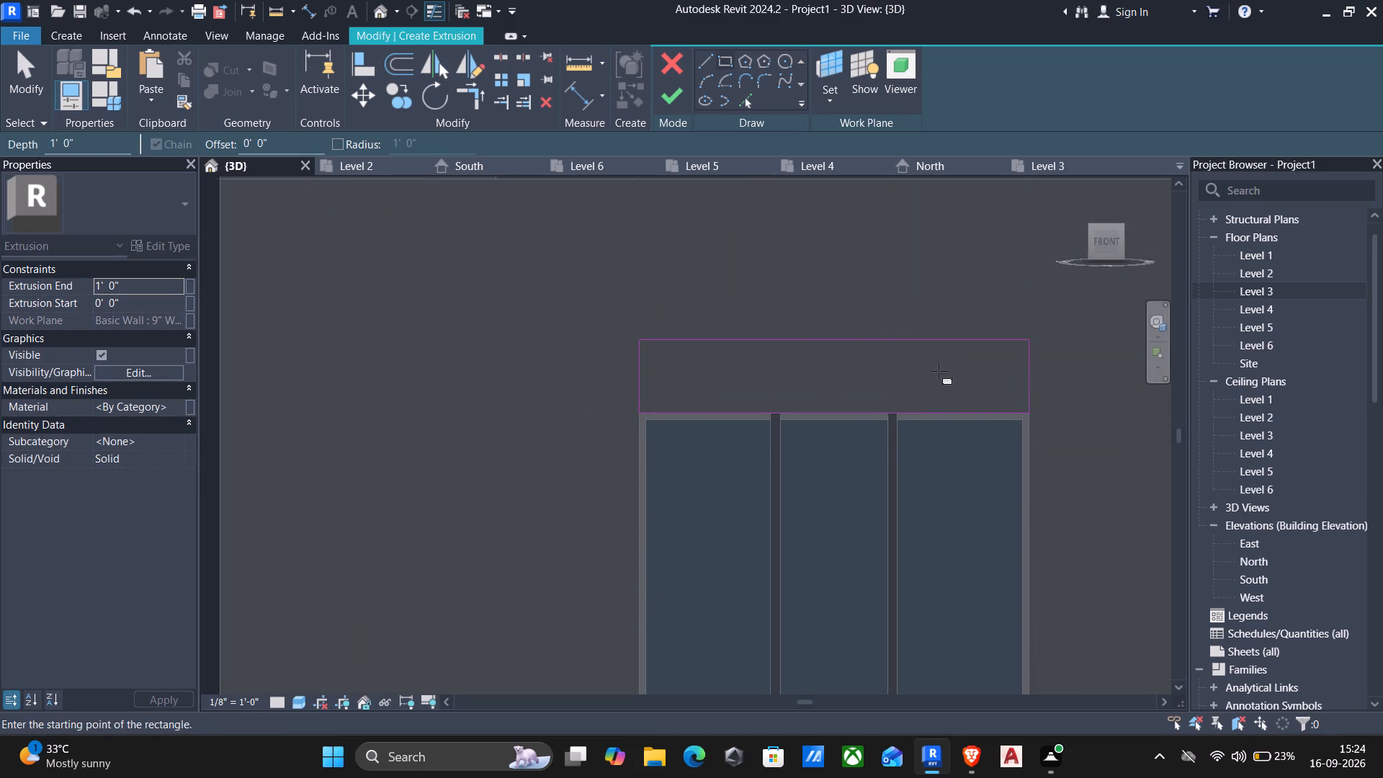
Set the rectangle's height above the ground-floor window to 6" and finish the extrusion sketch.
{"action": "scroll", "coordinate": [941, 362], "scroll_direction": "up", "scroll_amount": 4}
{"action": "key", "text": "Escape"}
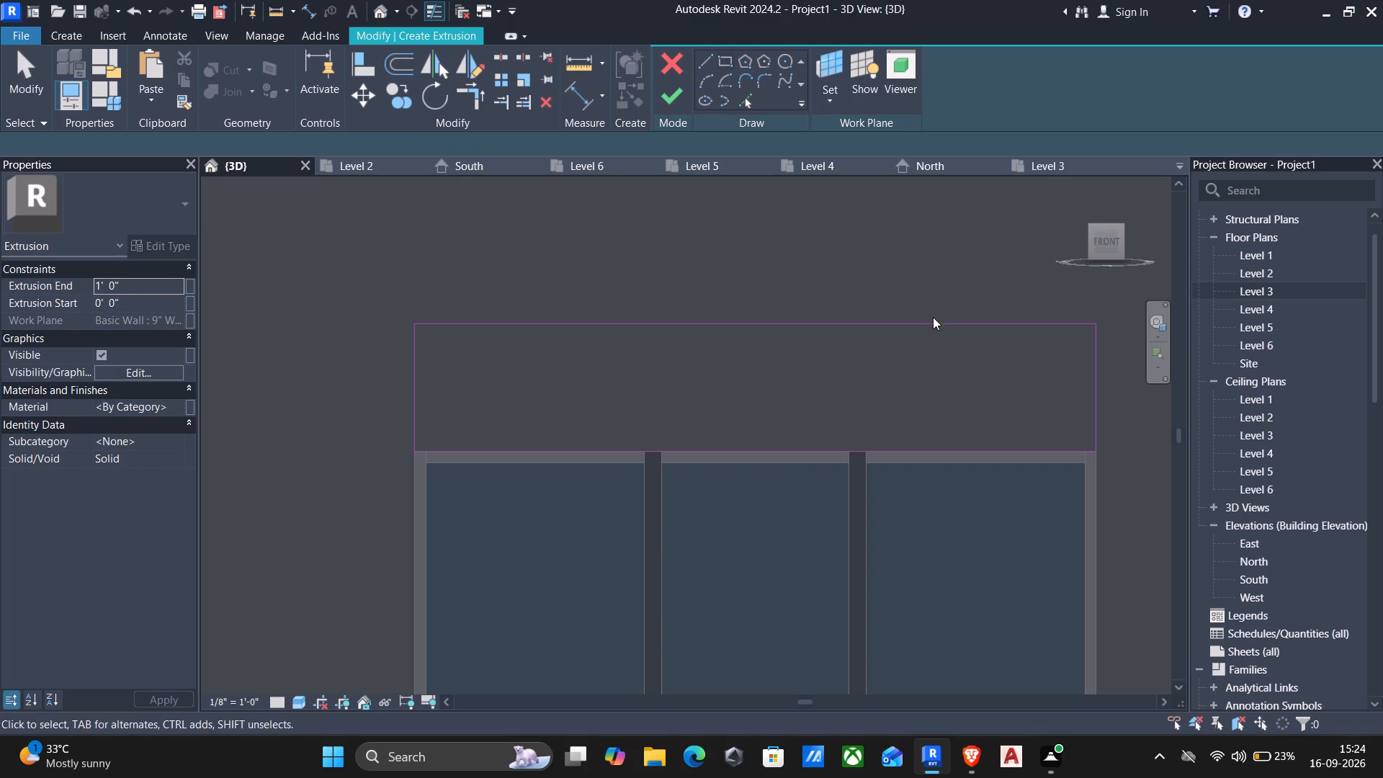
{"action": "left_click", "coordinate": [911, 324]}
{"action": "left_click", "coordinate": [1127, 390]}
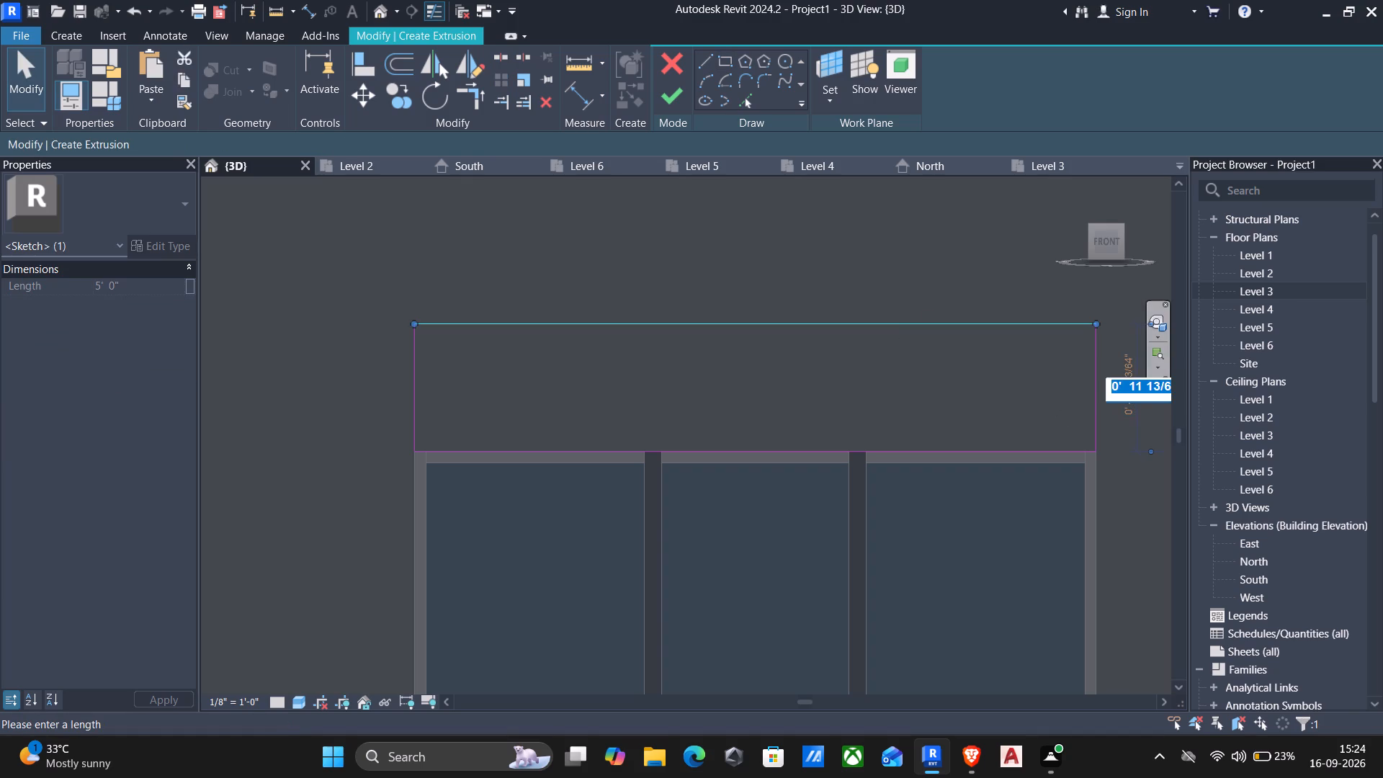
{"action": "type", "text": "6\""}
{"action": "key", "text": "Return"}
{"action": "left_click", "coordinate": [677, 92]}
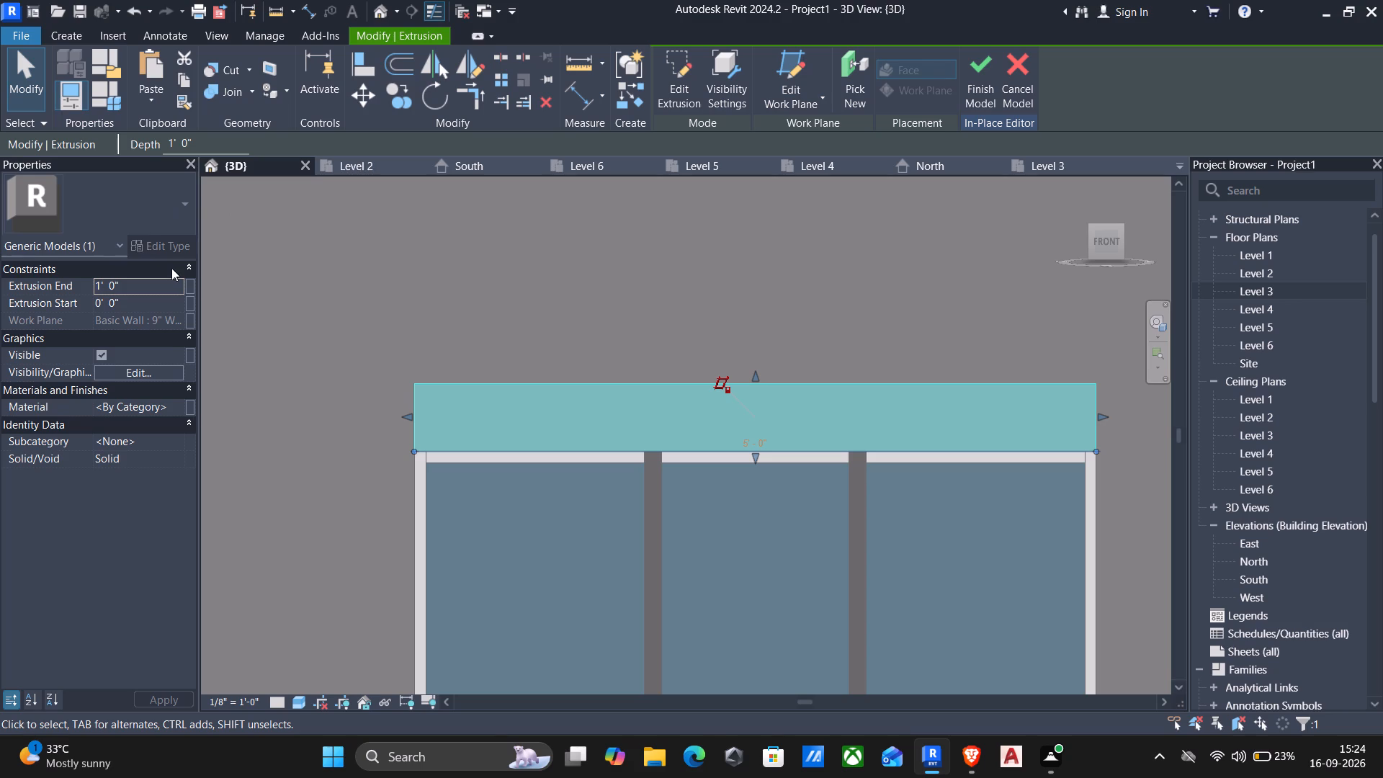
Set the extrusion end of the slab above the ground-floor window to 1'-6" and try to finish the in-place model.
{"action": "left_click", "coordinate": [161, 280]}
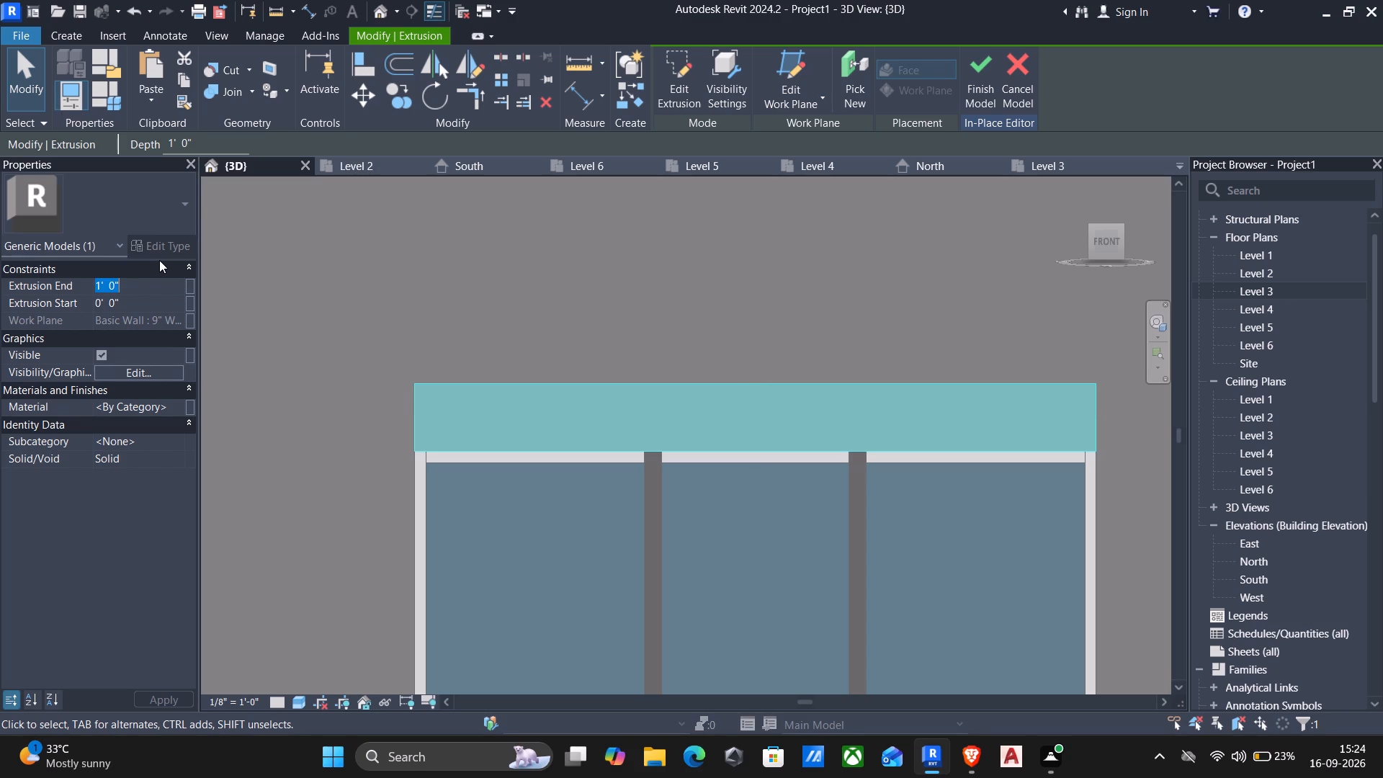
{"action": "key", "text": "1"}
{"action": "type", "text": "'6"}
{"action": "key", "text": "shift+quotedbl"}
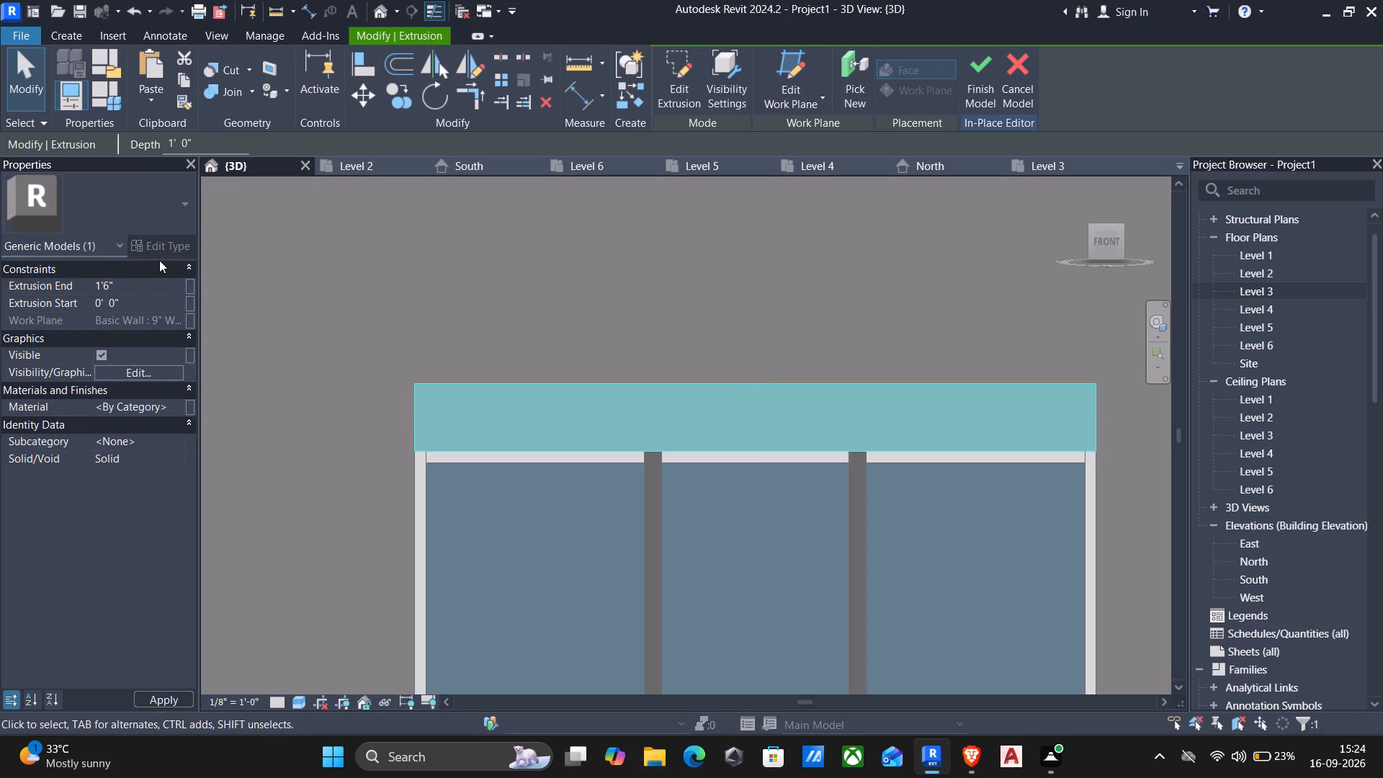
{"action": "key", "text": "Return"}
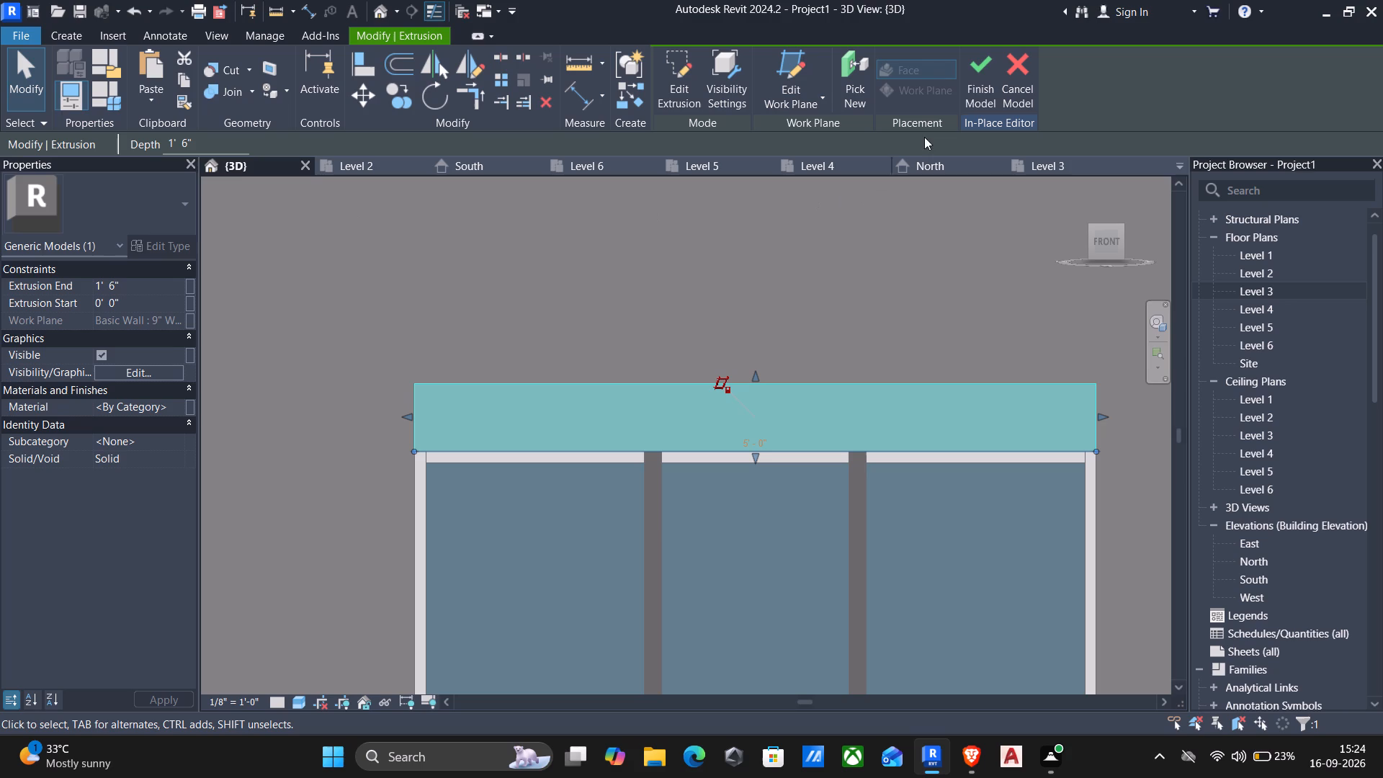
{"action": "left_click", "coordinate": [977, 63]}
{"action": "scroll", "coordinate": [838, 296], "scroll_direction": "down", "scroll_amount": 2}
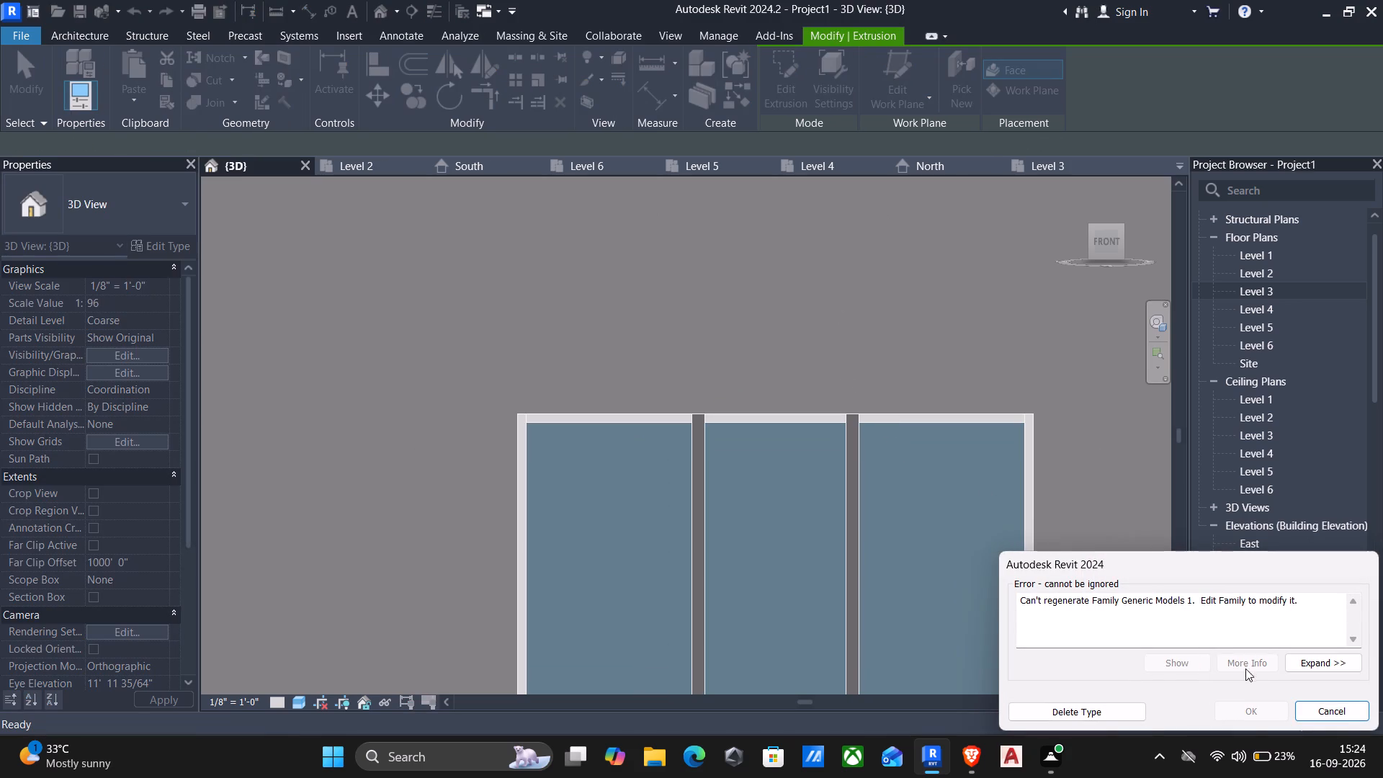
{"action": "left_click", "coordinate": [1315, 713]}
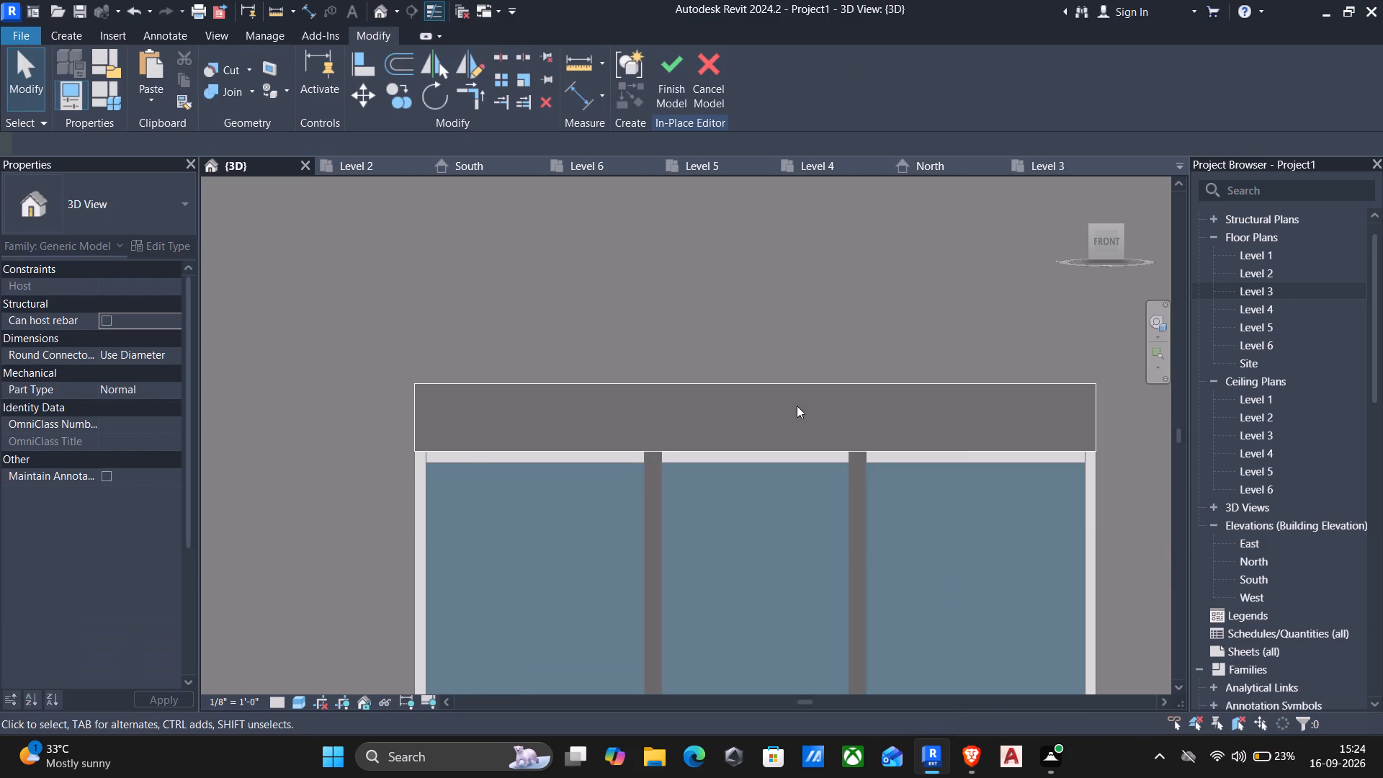
Examine the sunshades above both three-panel windows and the front frame in 3D from several angles.
{"action": "scroll", "coordinate": [793, 405], "scroll_direction": "down", "scroll_amount": 5}
{"action": "scroll", "coordinate": [864, 432], "scroll_direction": "down", "scroll_amount": 3}
{"action": "middle_click_drag", "start_coordinate": [792, 498], "coordinate": [771, 493]}
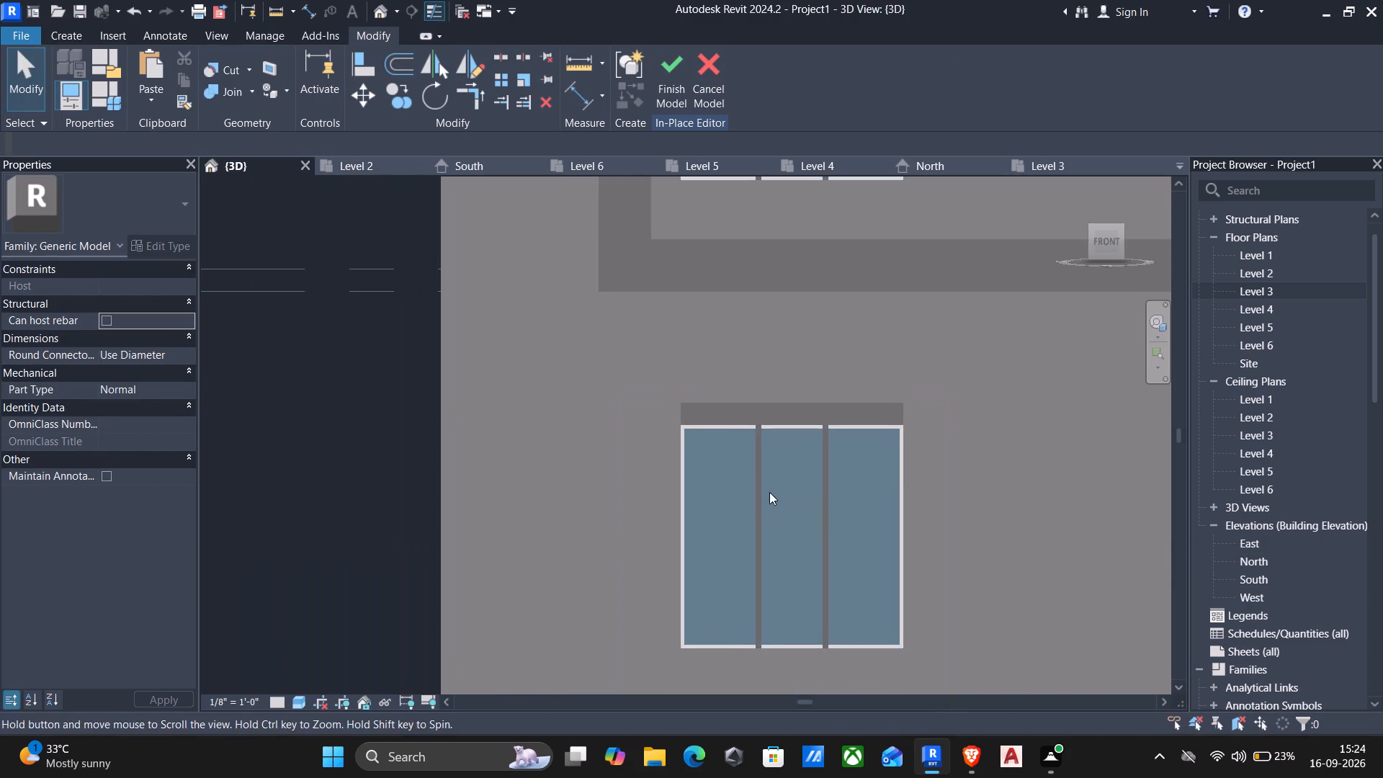
{"action": "middle_click_drag", "start_coordinate": [771, 483], "coordinate": [637, 527], "text": "shift"}
{"action": "scroll", "coordinate": [643, 527], "scroll_direction": "down", "scroll_amount": 4}
{"action": "middle_click_drag", "start_coordinate": [685, 485], "coordinate": [694, 576]}
{"action": "scroll", "coordinate": [696, 576], "scroll_direction": "down", "scroll_amount": 1}
{"action": "middle_click_drag", "start_coordinate": [720, 568], "coordinate": [773, 559]}
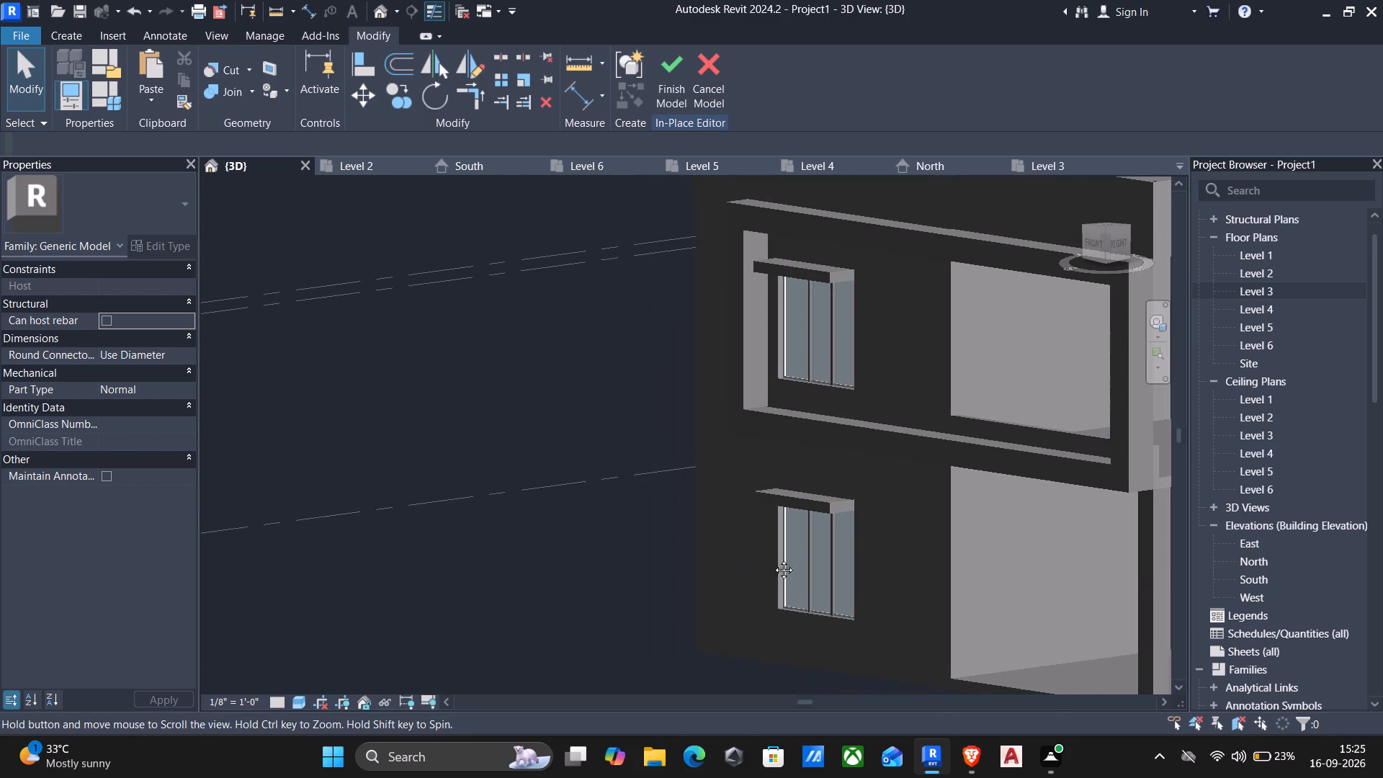
{"action": "middle_click_drag", "start_coordinate": [773, 559], "coordinate": [774, 559]}
{"action": "middle_click_drag", "start_coordinate": [746, 543], "coordinate": [797, 526], "text": "shift"}
{"action": "scroll", "coordinate": [748, 544], "scroll_direction": "down", "scroll_amount": 1, "text": "shift"}
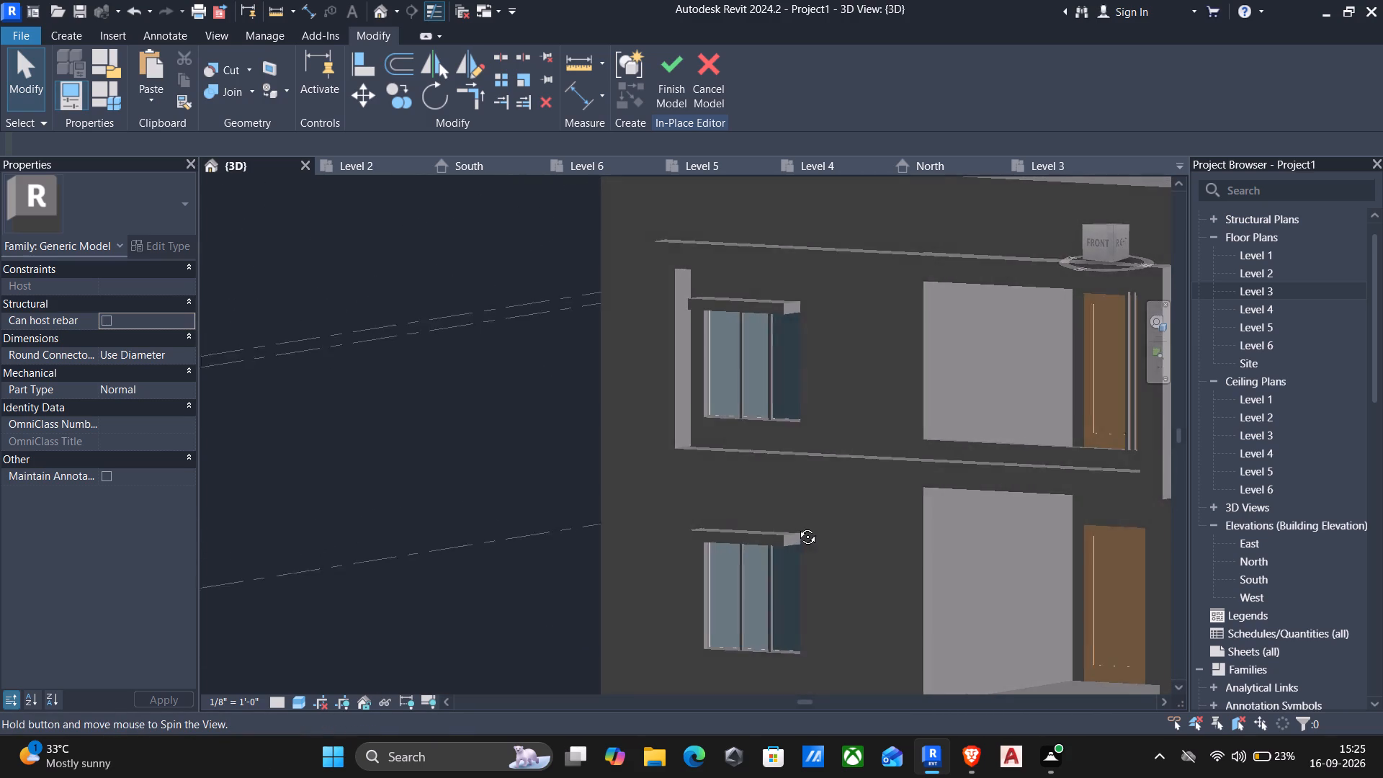
{"action": "middle_click_drag", "start_coordinate": [797, 526], "coordinate": [800, 524], "text": "shift"}
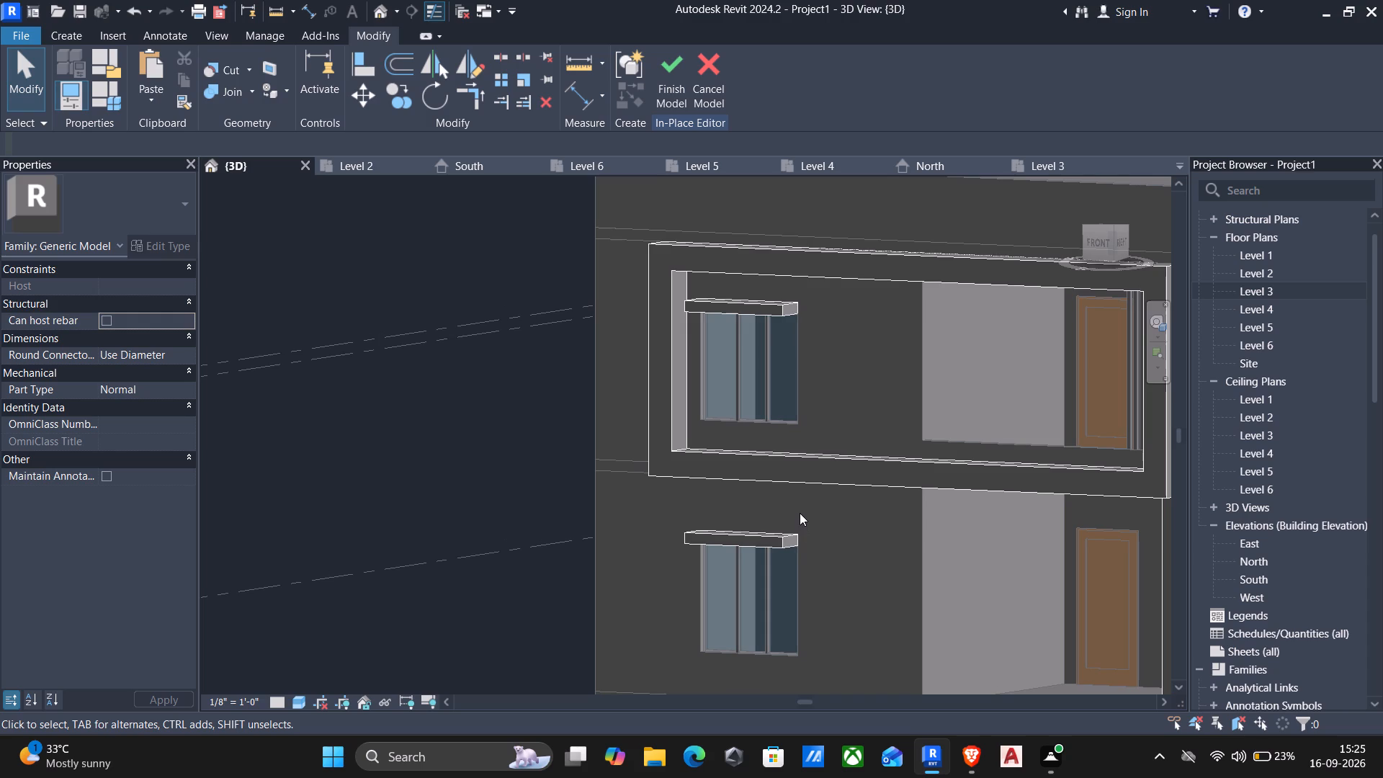
{"action": "scroll", "coordinate": [800, 463], "scroll_direction": "down", "scroll_amount": 4}
{"action": "scroll", "coordinate": [816, 542], "scroll_direction": "down", "scroll_amount": 1}
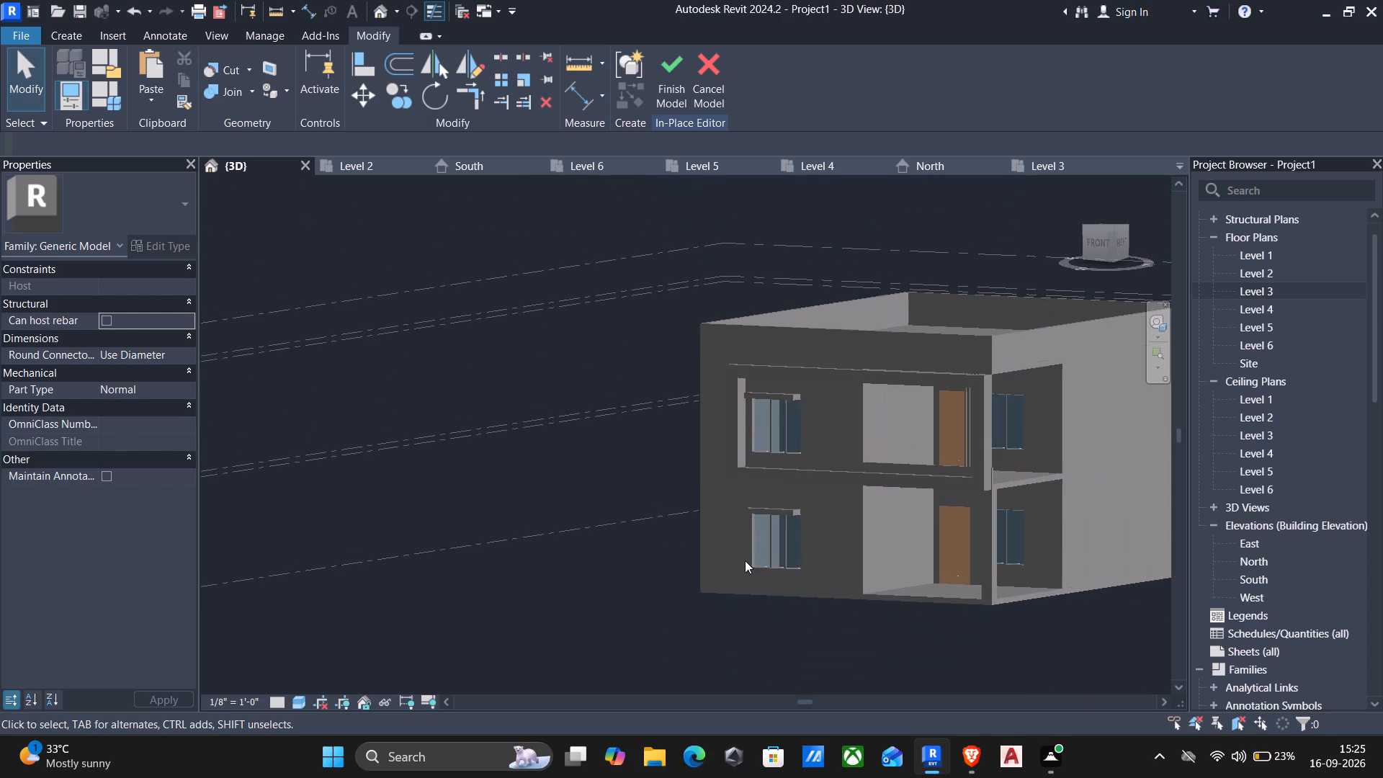
{"action": "middle_click_drag", "start_coordinate": [671, 552], "coordinate": [690, 548], "text": "shift"}
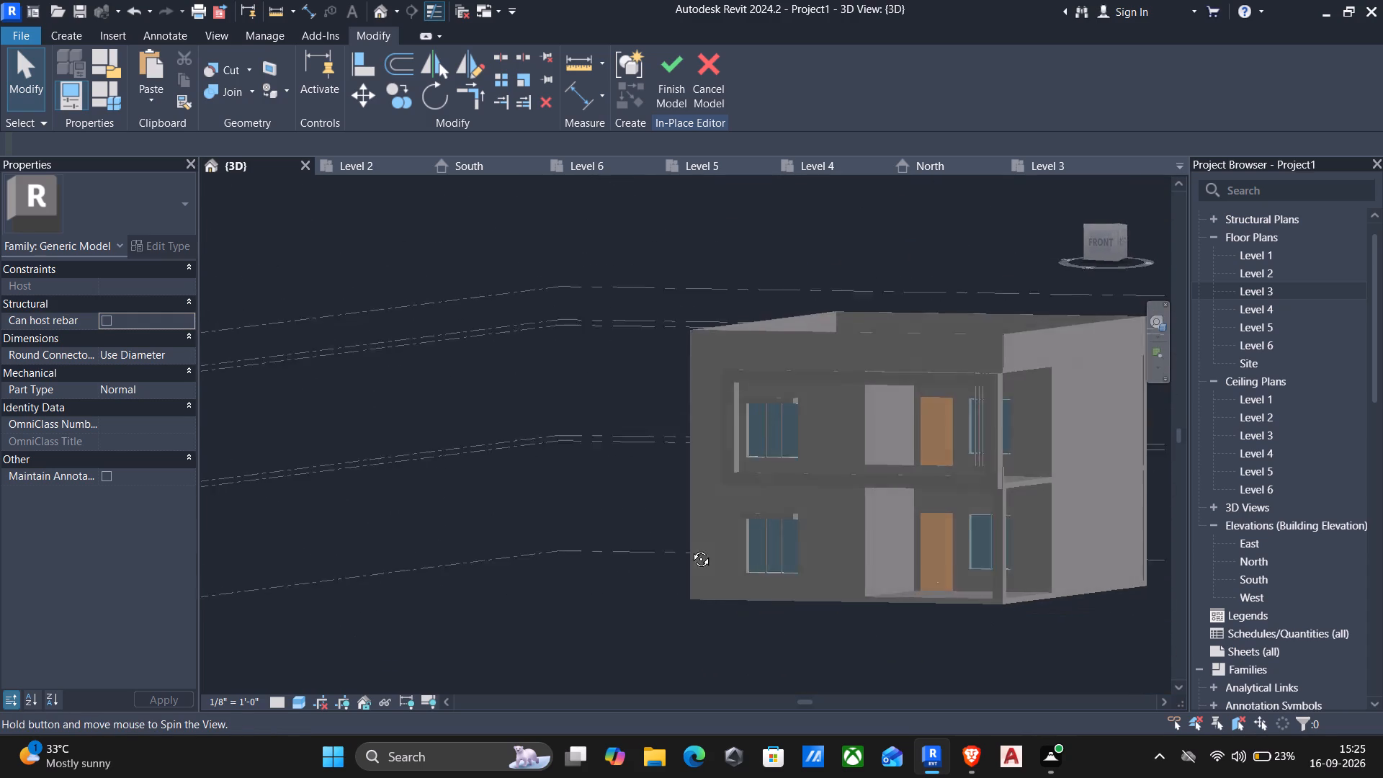
{"action": "middle_click_drag", "start_coordinate": [690, 548], "coordinate": [644, 617], "text": "shift"}
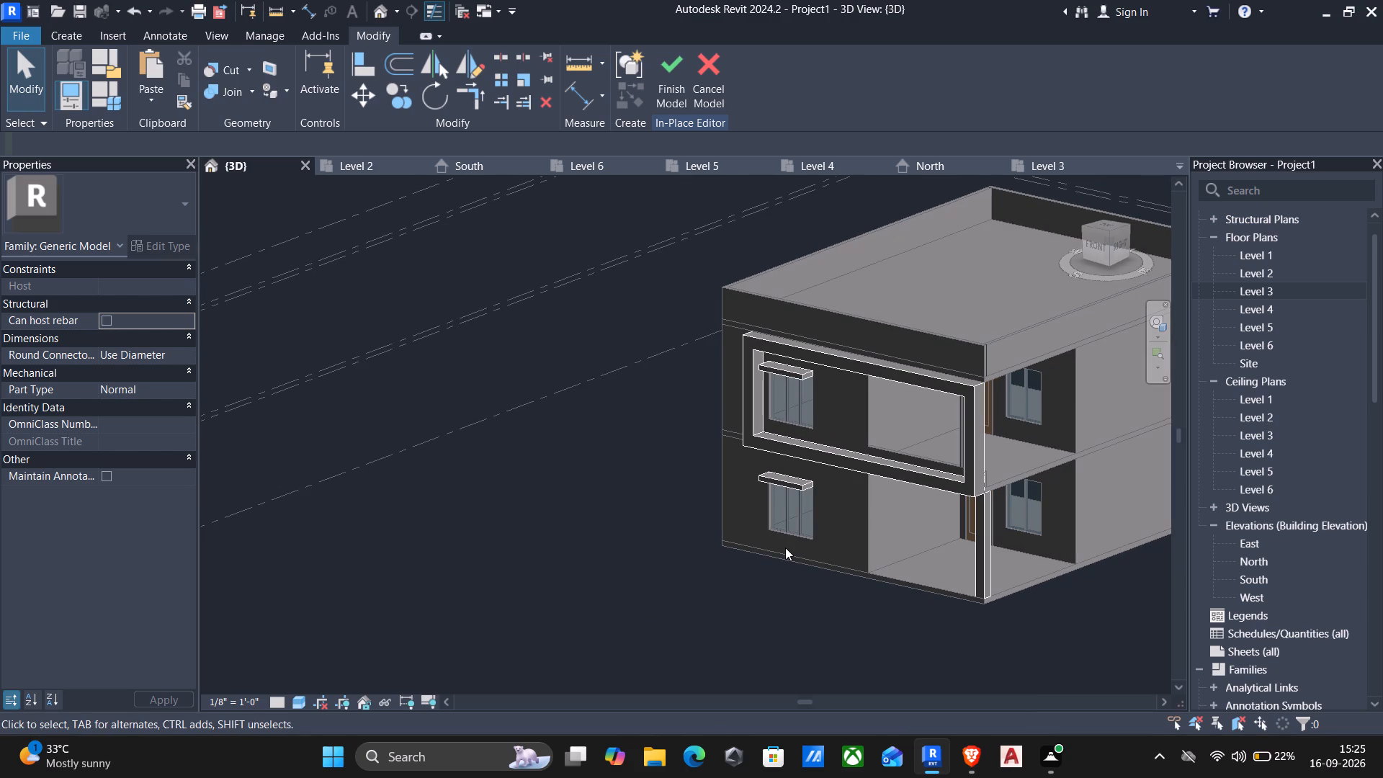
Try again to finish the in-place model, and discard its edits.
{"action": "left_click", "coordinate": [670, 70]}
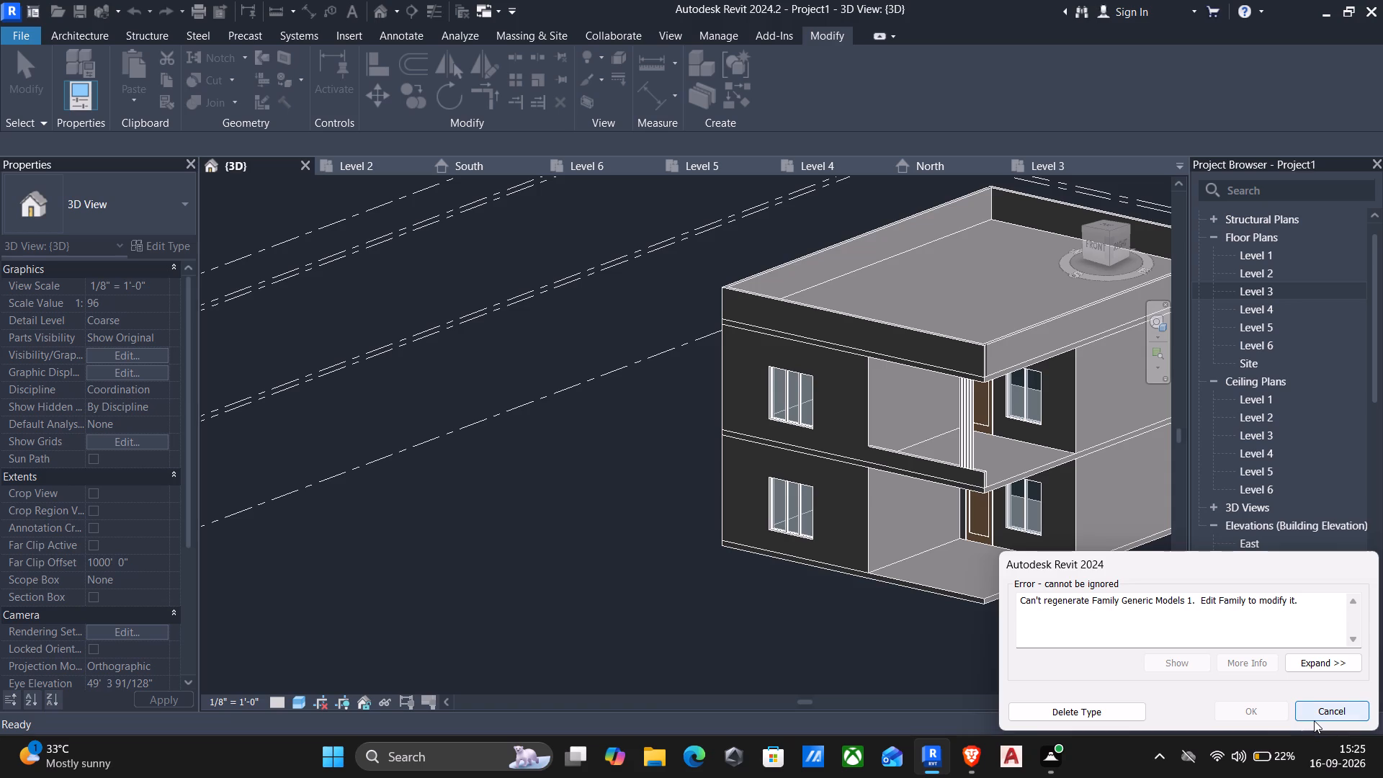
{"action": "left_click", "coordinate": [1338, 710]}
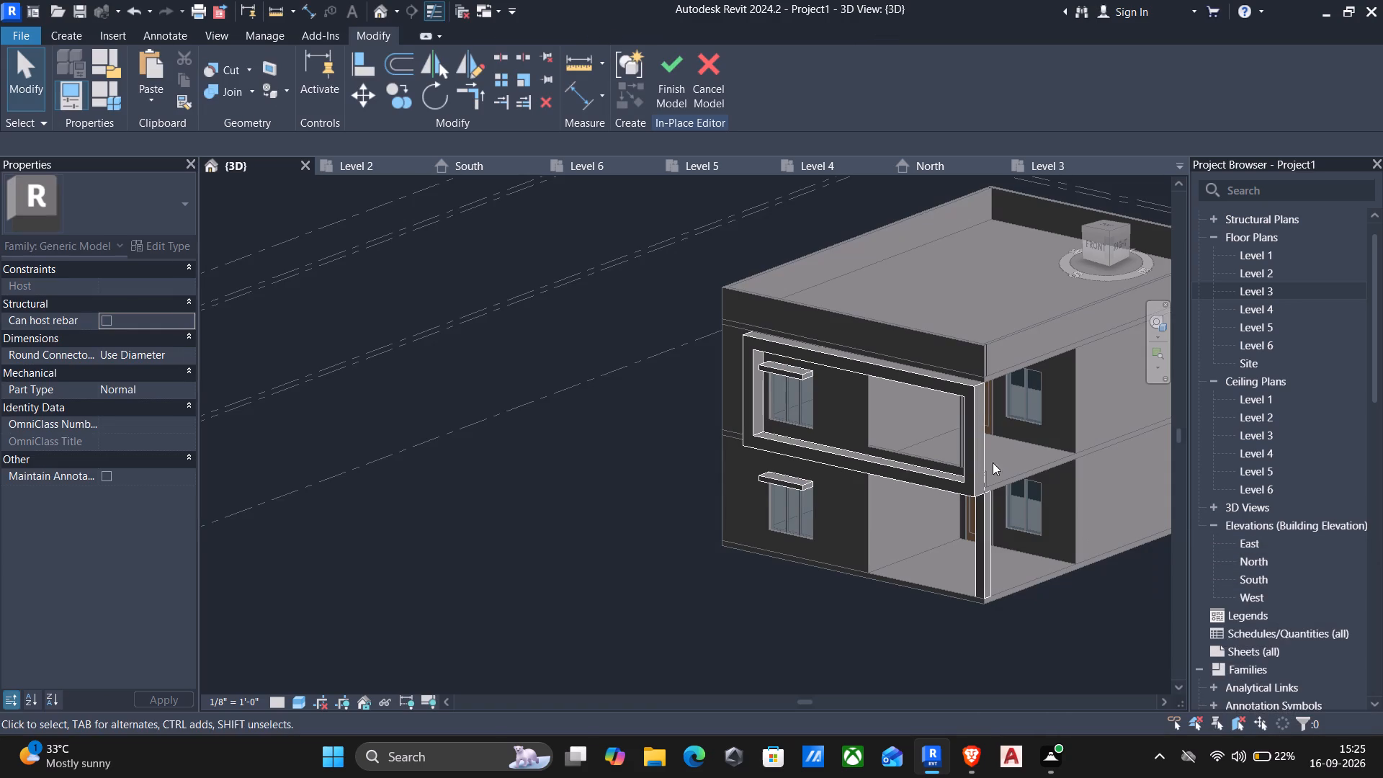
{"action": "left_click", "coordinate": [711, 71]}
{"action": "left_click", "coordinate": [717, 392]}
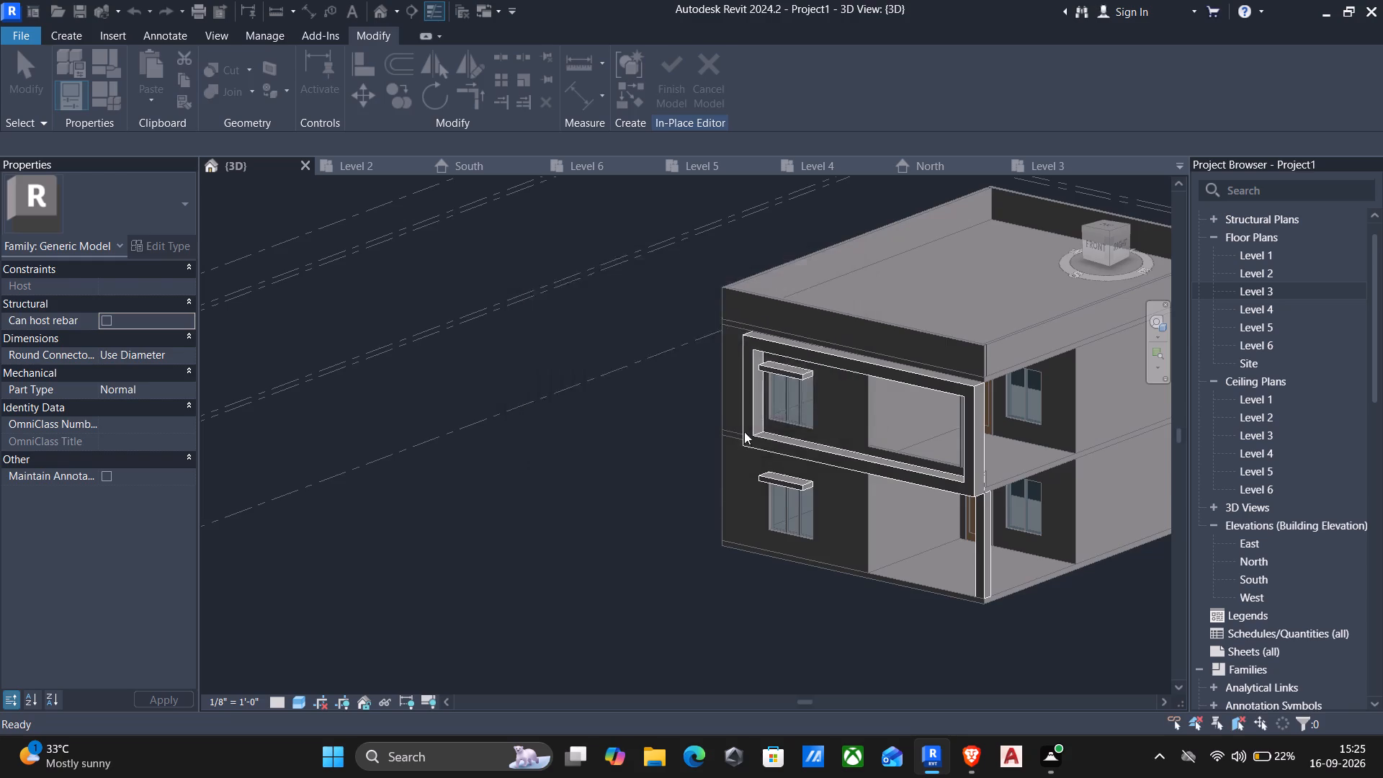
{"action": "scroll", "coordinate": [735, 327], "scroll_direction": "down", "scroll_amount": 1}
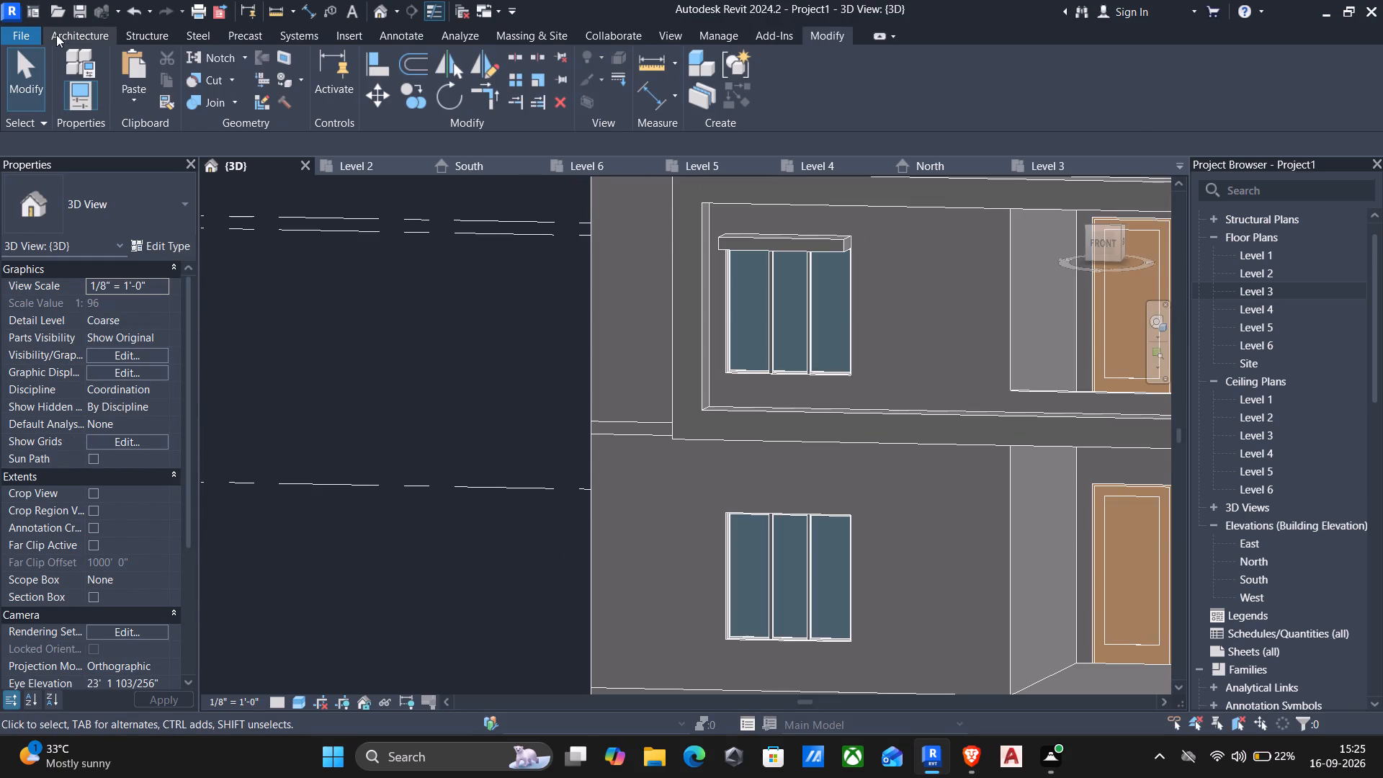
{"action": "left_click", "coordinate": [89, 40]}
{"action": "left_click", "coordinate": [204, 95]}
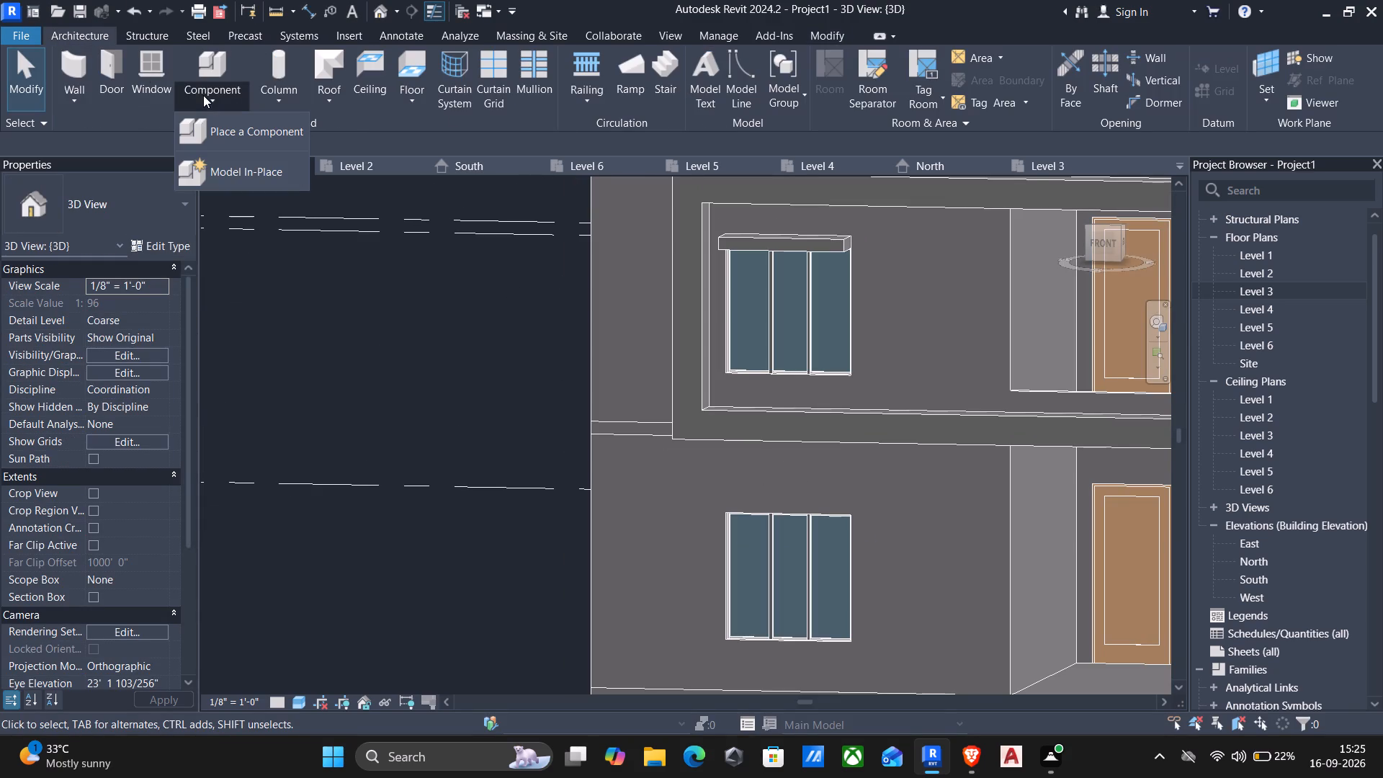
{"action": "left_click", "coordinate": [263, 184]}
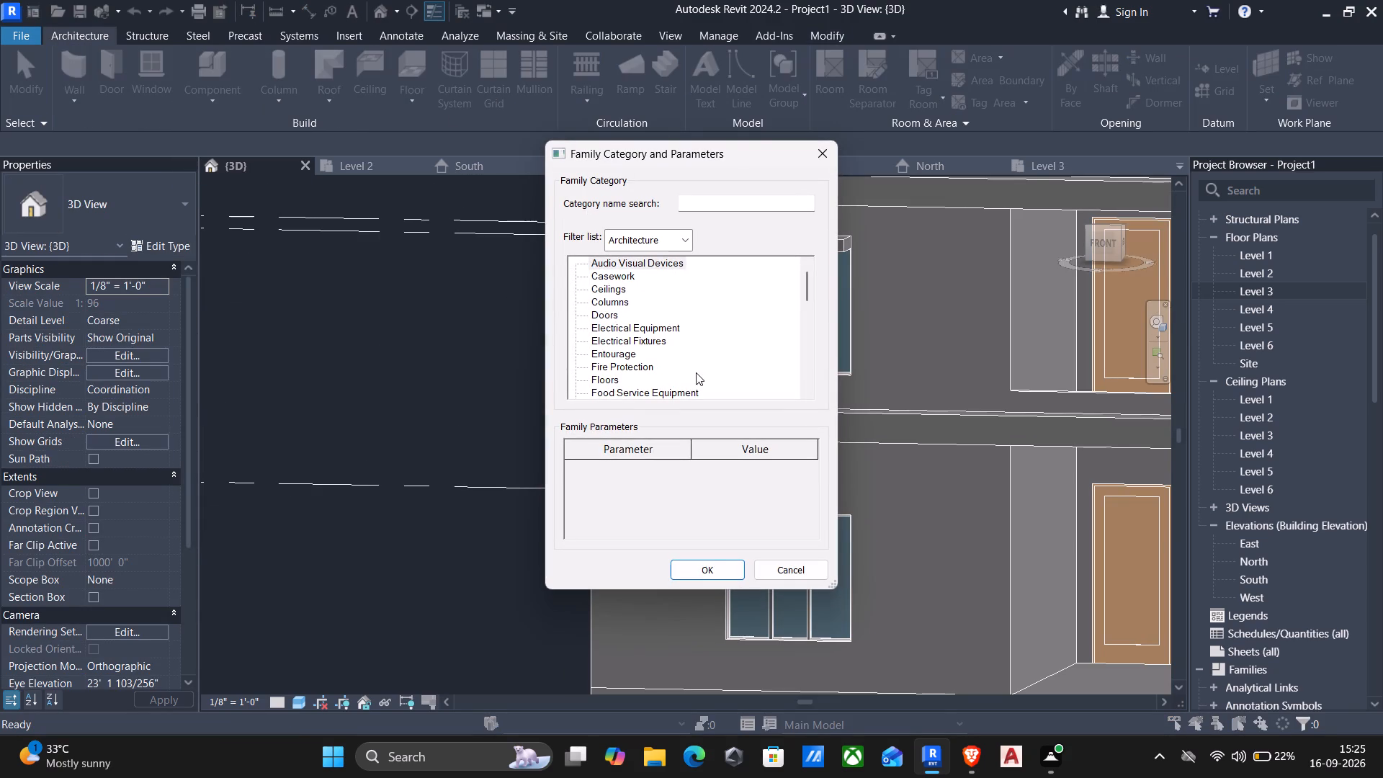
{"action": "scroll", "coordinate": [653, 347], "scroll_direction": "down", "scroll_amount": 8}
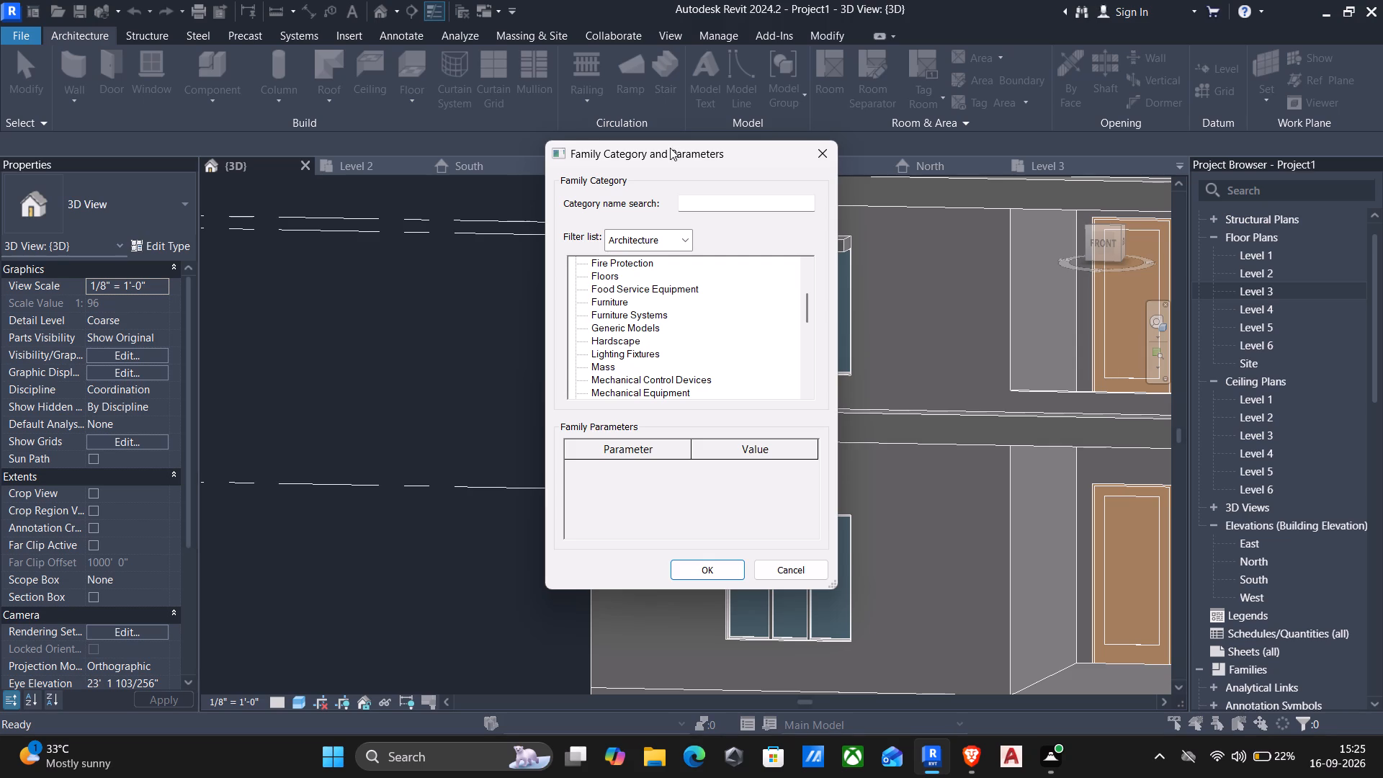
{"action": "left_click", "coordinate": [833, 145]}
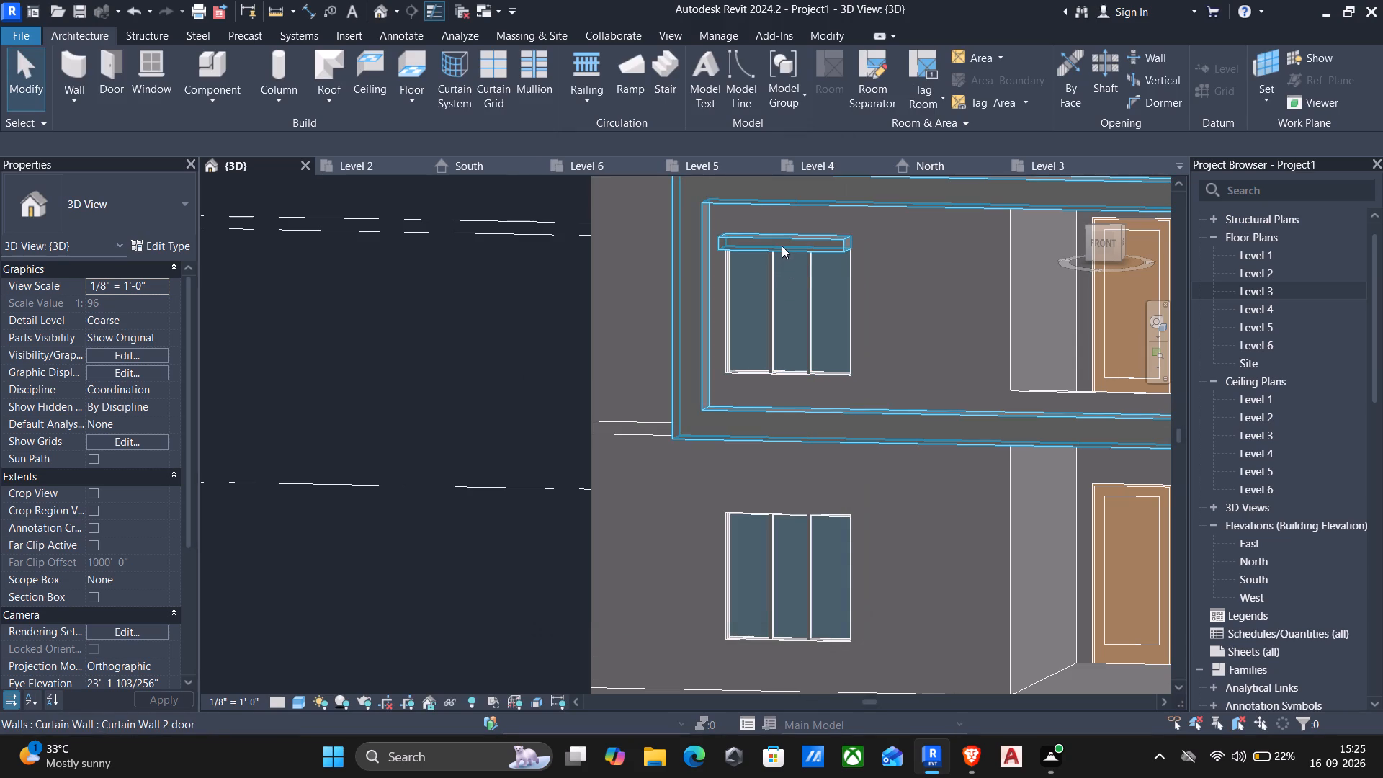
Open the in-place model of the front frame and upper sunshade for editing, and show the 3D view in Wireframe.
{"action": "scroll", "coordinate": [778, 246], "scroll_direction": "up", "scroll_amount": 3}
{"action": "left_click", "coordinate": [771, 244]}
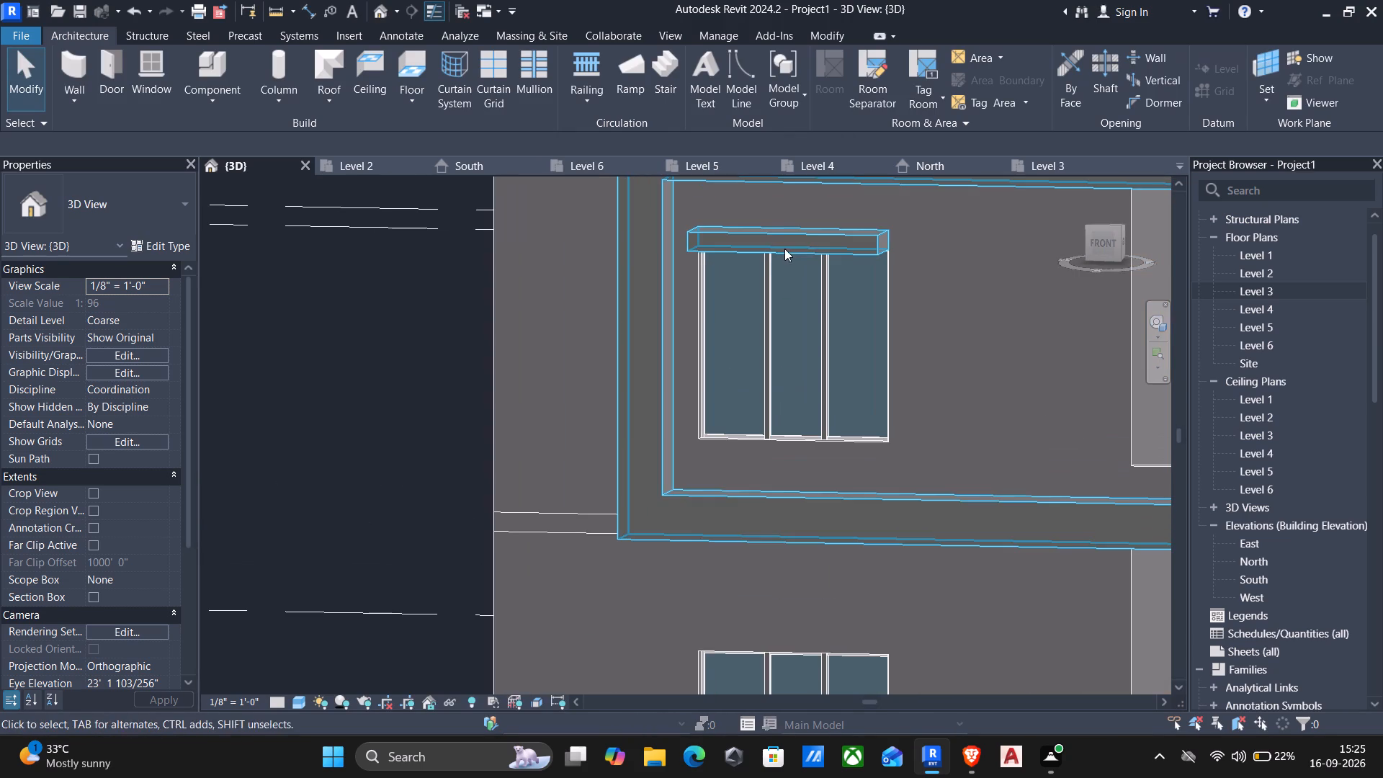
{"action": "left_click", "coordinate": [815, 236]}
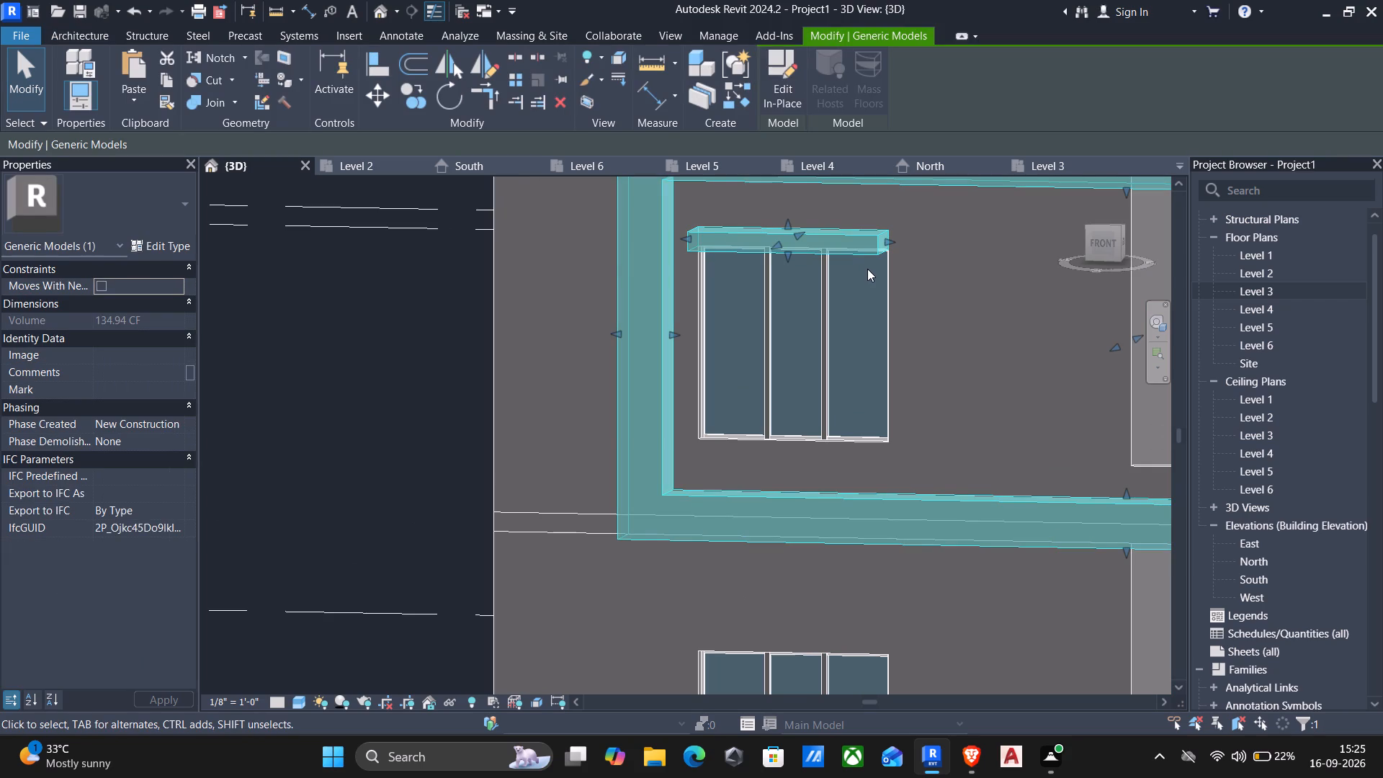
{"action": "left_click", "coordinate": [791, 94]}
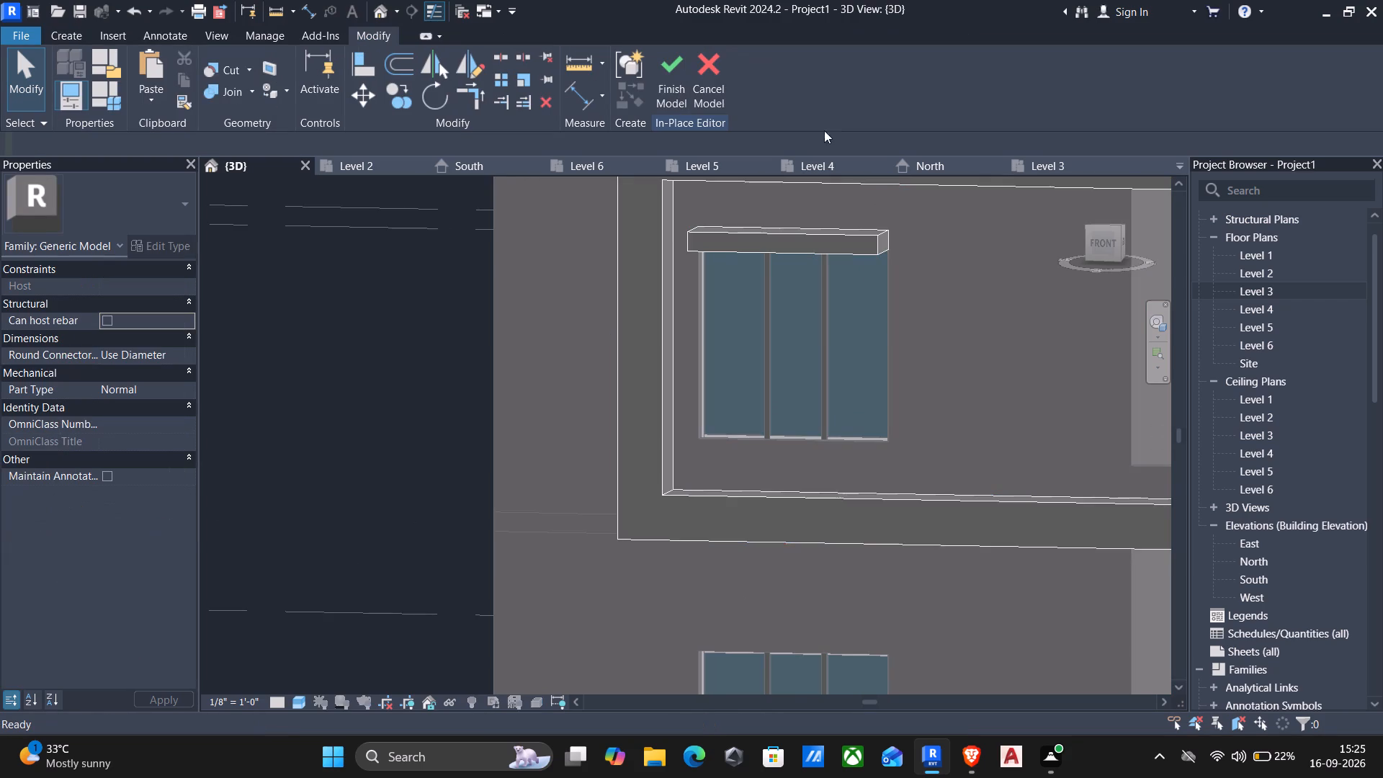
{"action": "left_click", "coordinate": [802, 241]}
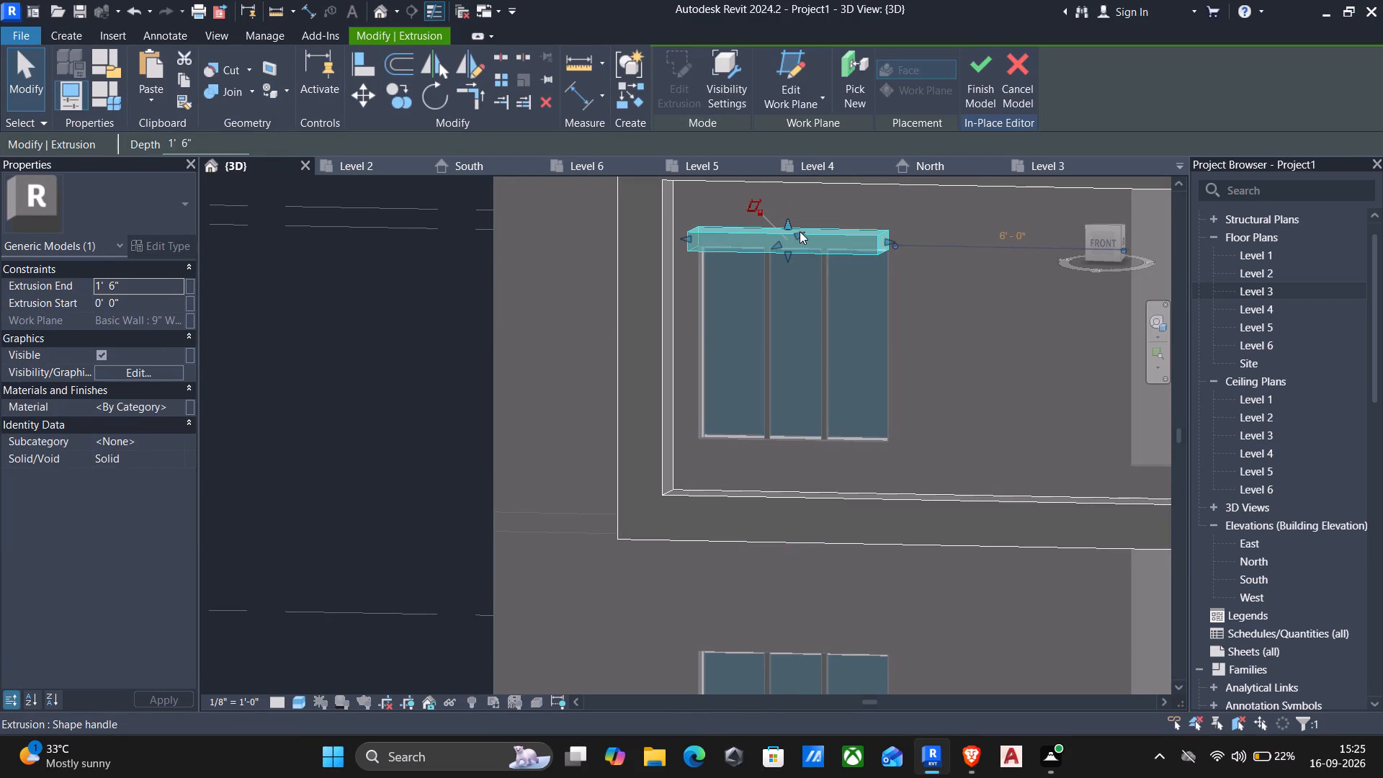
{"action": "type", "text": "co"}
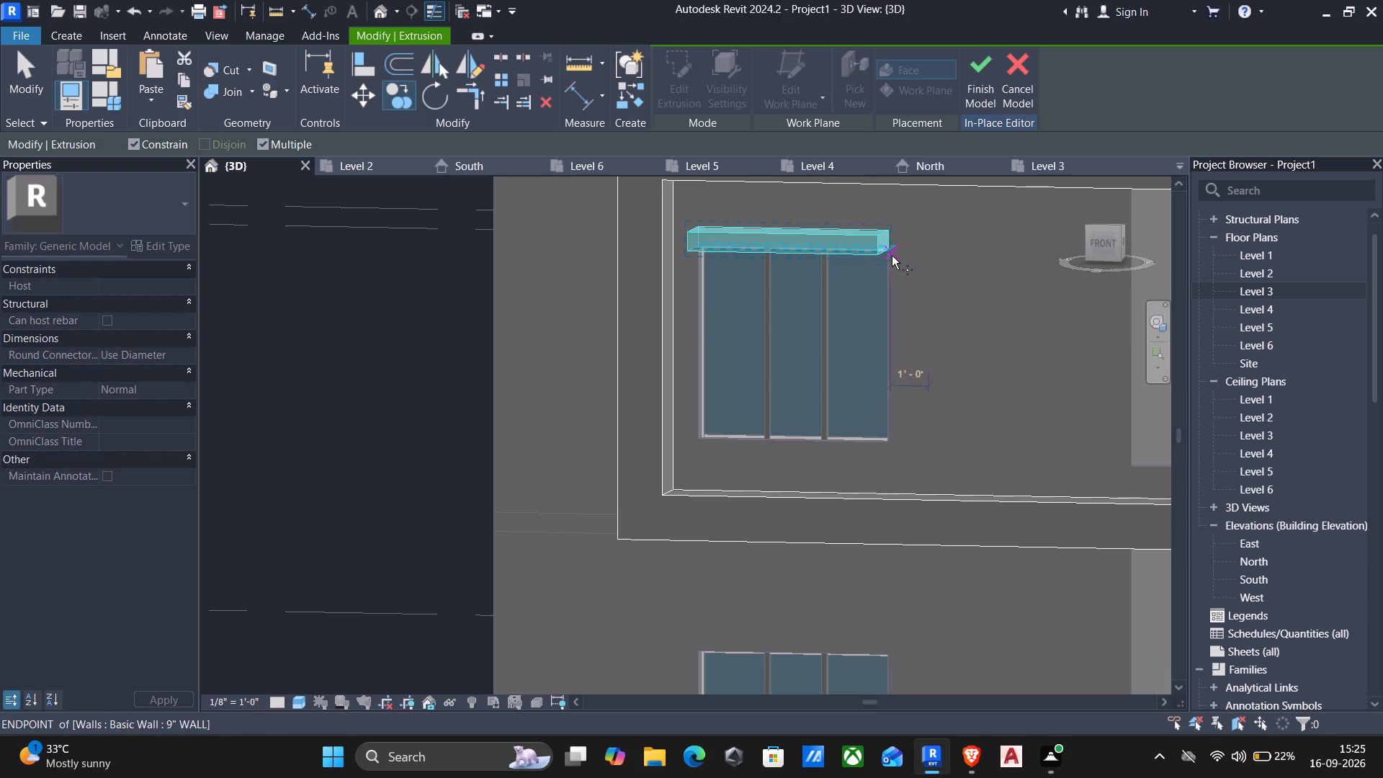
{"action": "middle_click_drag", "start_coordinate": [861, 293], "coordinate": [787, 292], "text": "shift"}
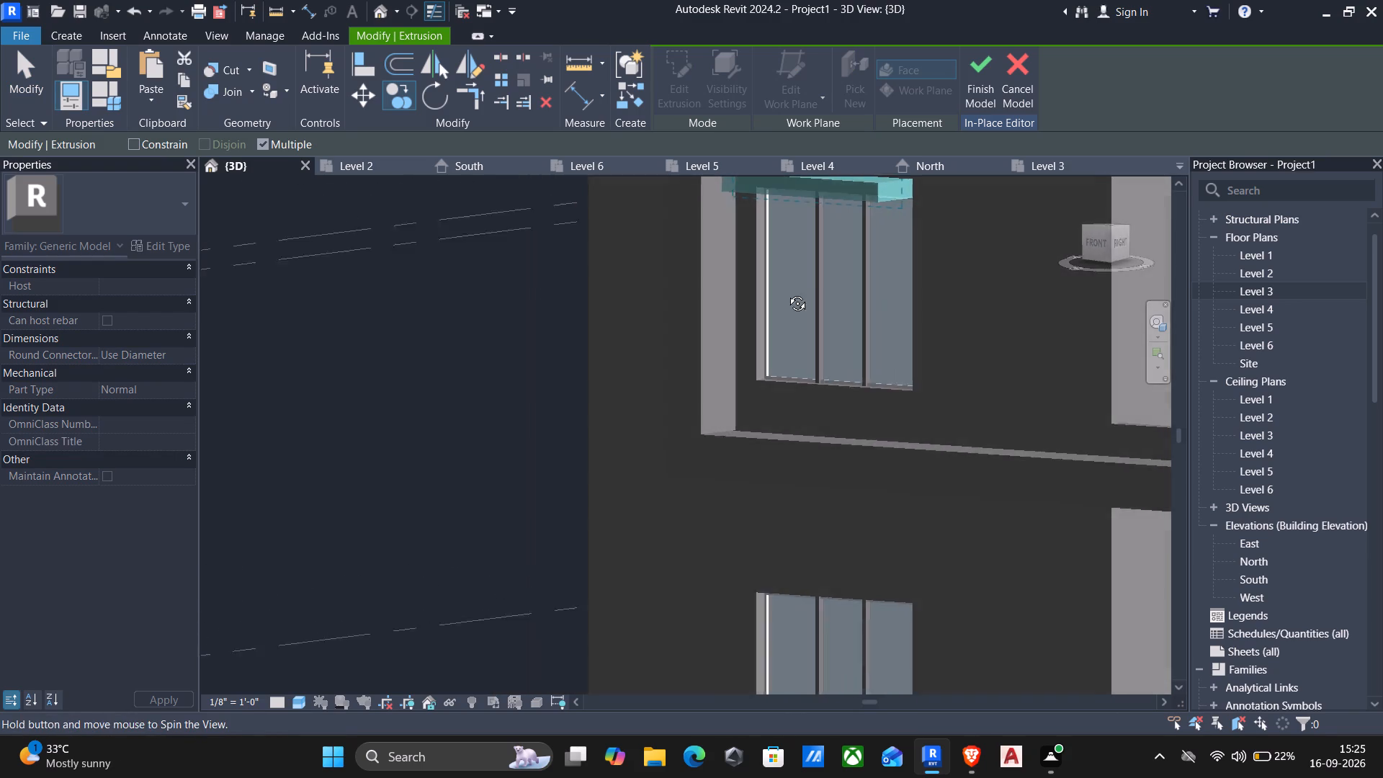
{"action": "middle_click_drag", "start_coordinate": [787, 292], "coordinate": [781, 292], "text": "shift"}
{"action": "middle_click_drag", "start_coordinate": [1007, 242], "coordinate": [976, 372]}
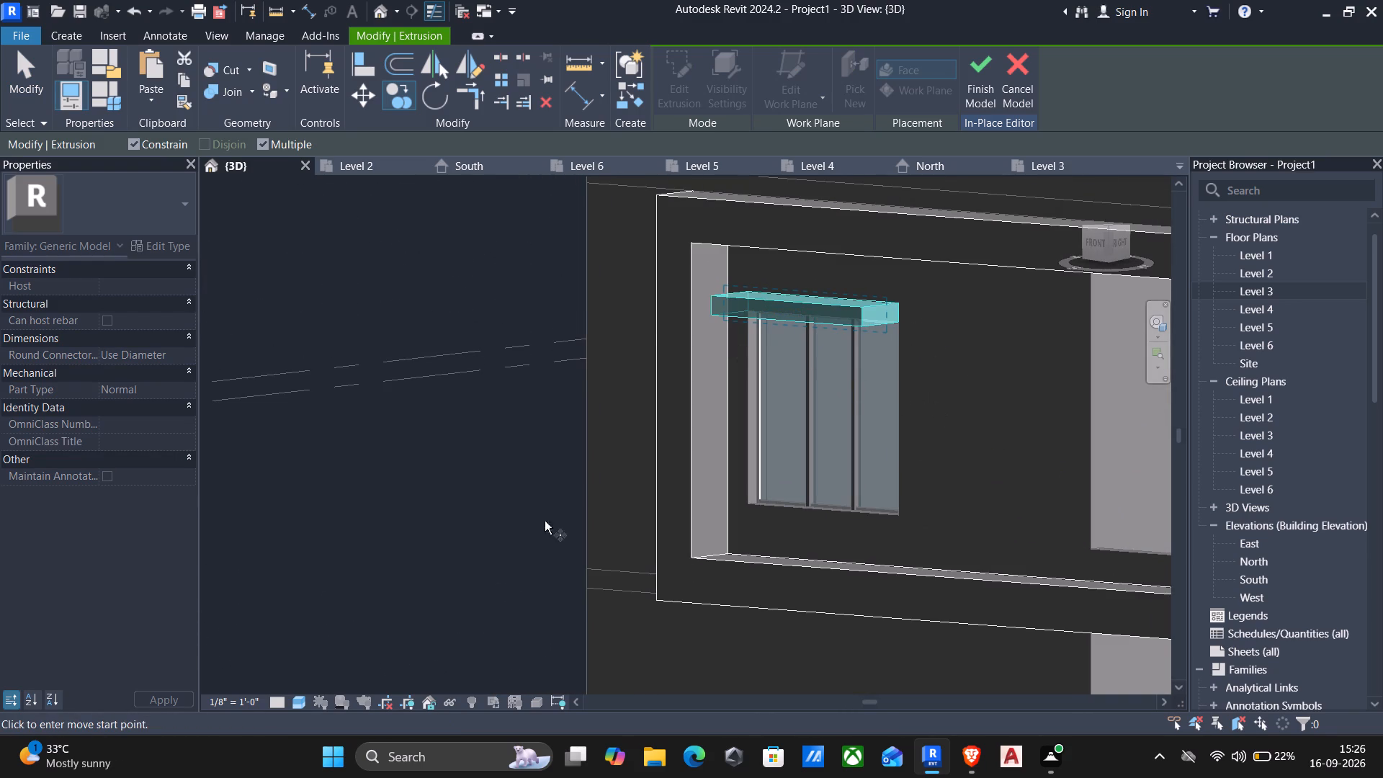
{"action": "left_click", "coordinate": [297, 704]}
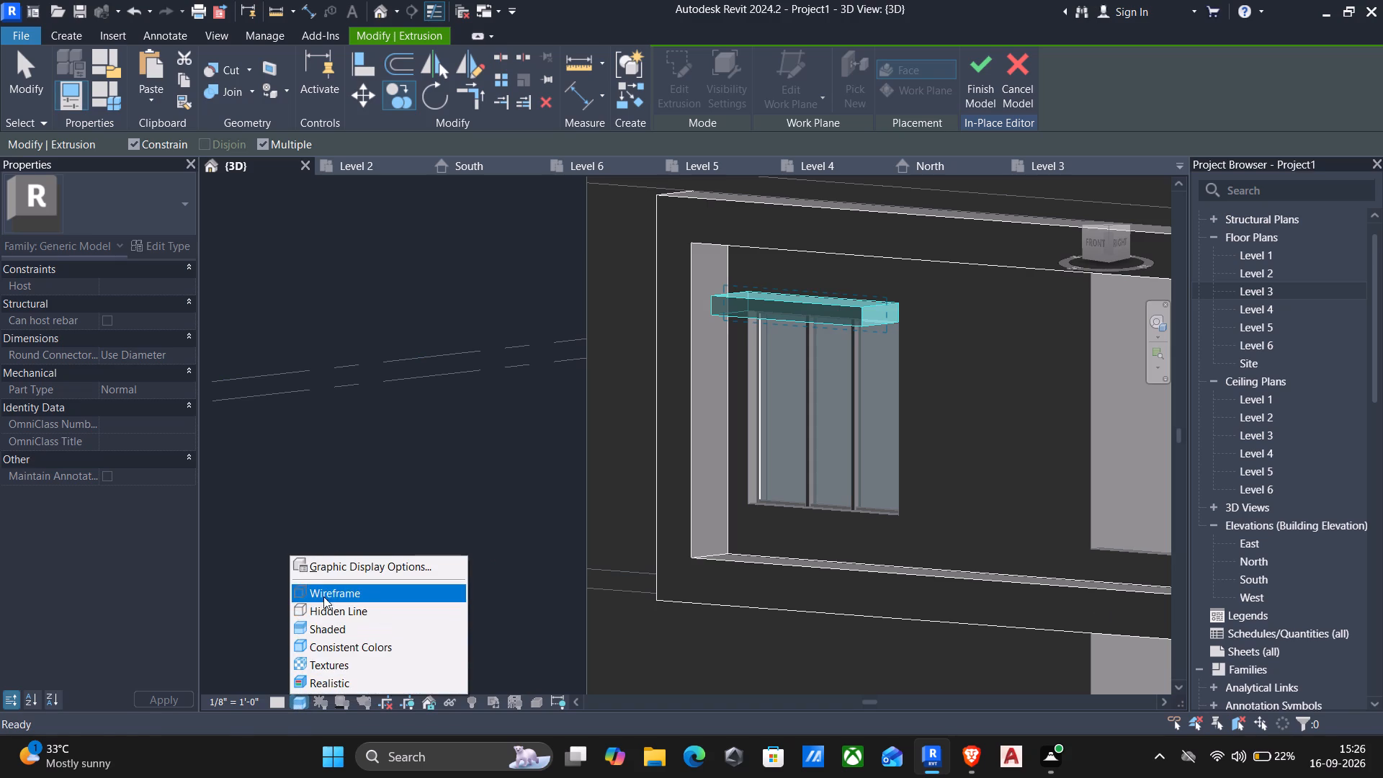
{"action": "left_click", "coordinate": [323, 591]}
Copy the upper sunshade from its lower corner to the ground-floor window's top corner with Constrain off, and finish the in-place model.
{"action": "scroll", "coordinate": [906, 338], "scroll_direction": "up", "scroll_amount": 2}
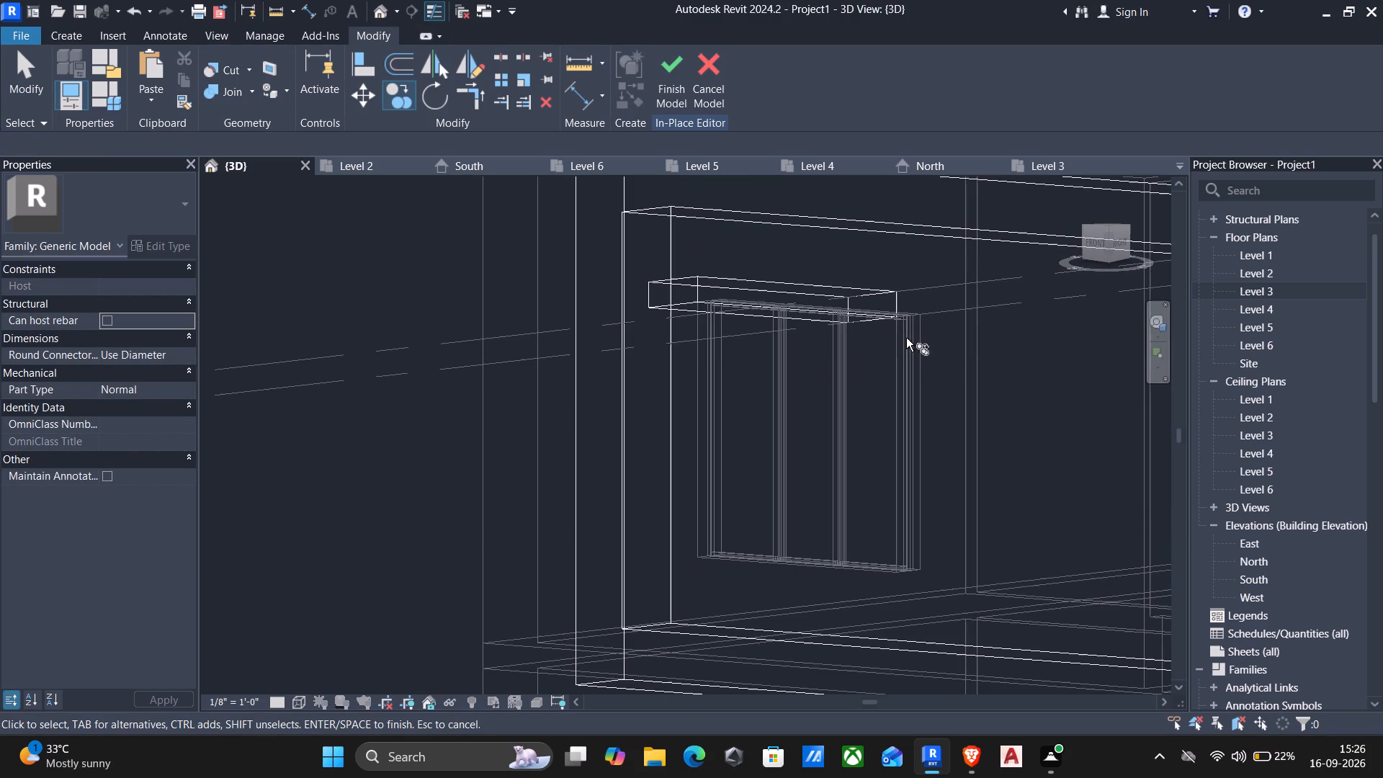
{"action": "middle_click_drag", "start_coordinate": [766, 371], "coordinate": [704, 356], "text": "shift"}
{"action": "scroll", "coordinate": [747, 376], "scroll_direction": "down", "scroll_amount": 2}
{"action": "middle_click_drag", "start_coordinate": [812, 381], "coordinate": [799, 383]}
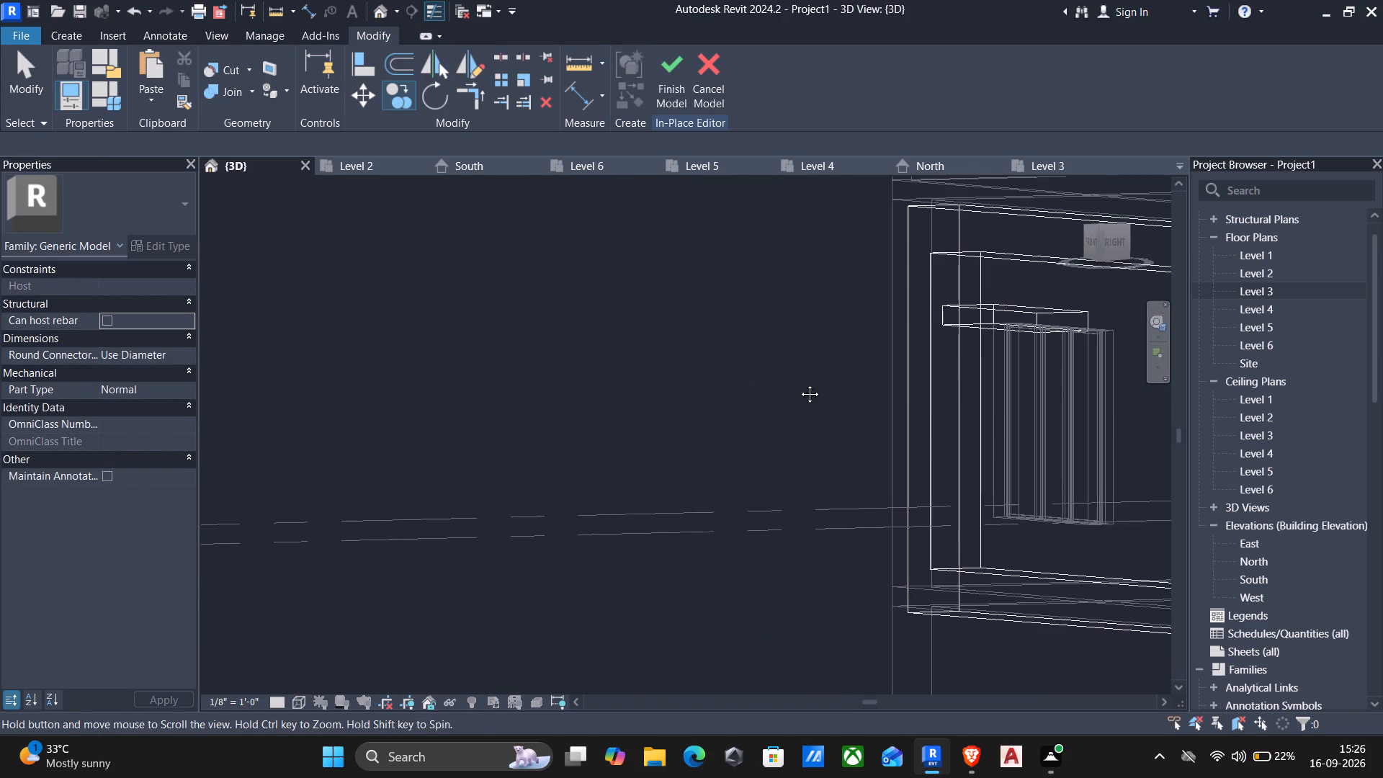
{"action": "middle_click_drag", "start_coordinate": [799, 383], "coordinate": [671, 441]}
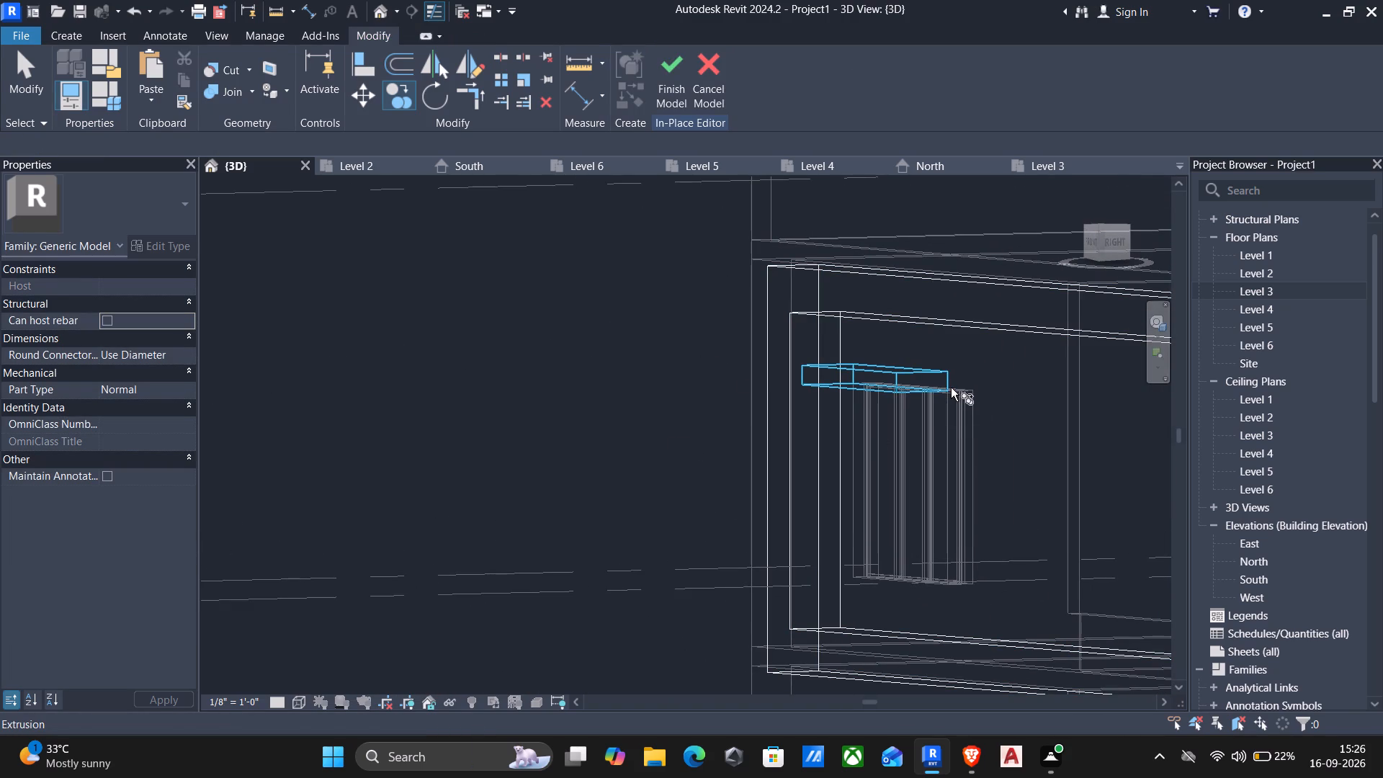
{"action": "left_click", "coordinate": [946, 388]}
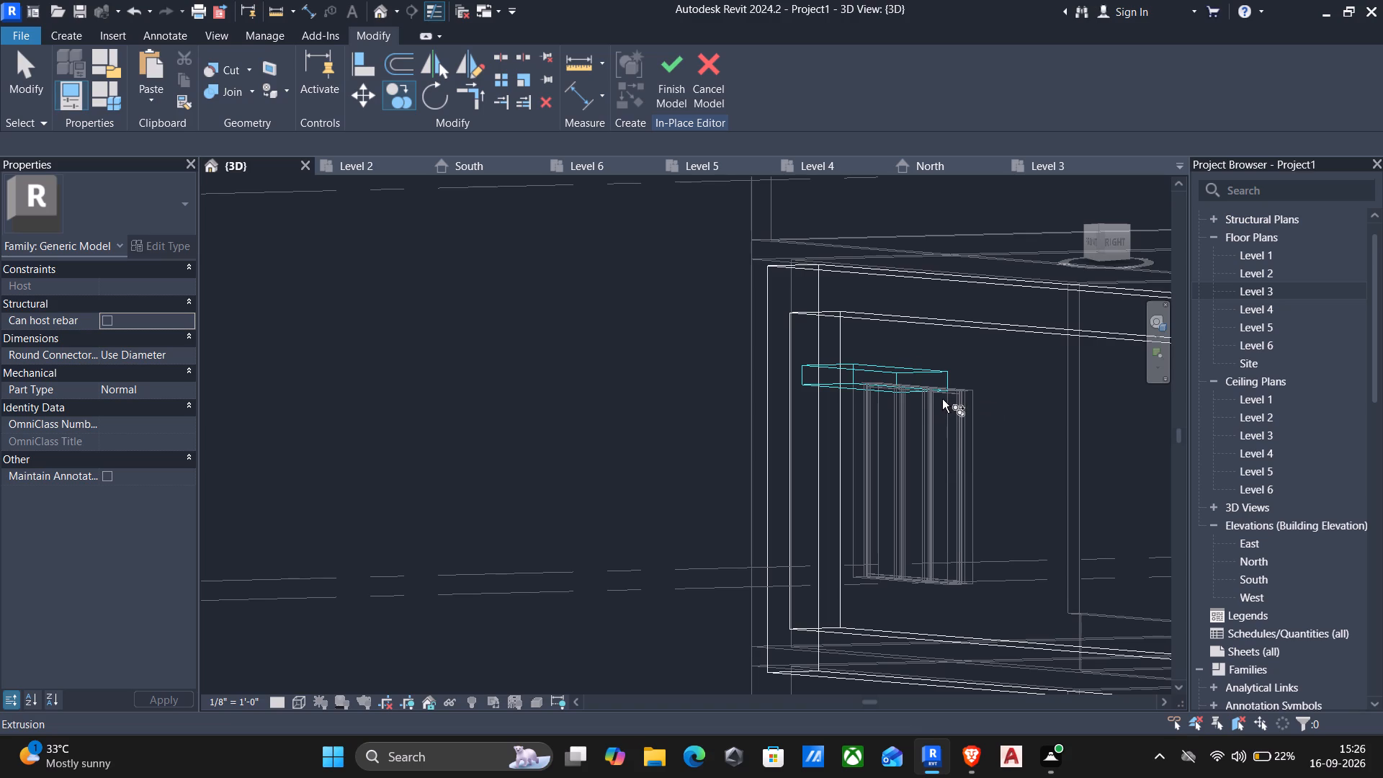
{"action": "scroll", "coordinate": [945, 392], "scroll_direction": "up", "scroll_amount": 2}
{"action": "key", "text": "Return"}
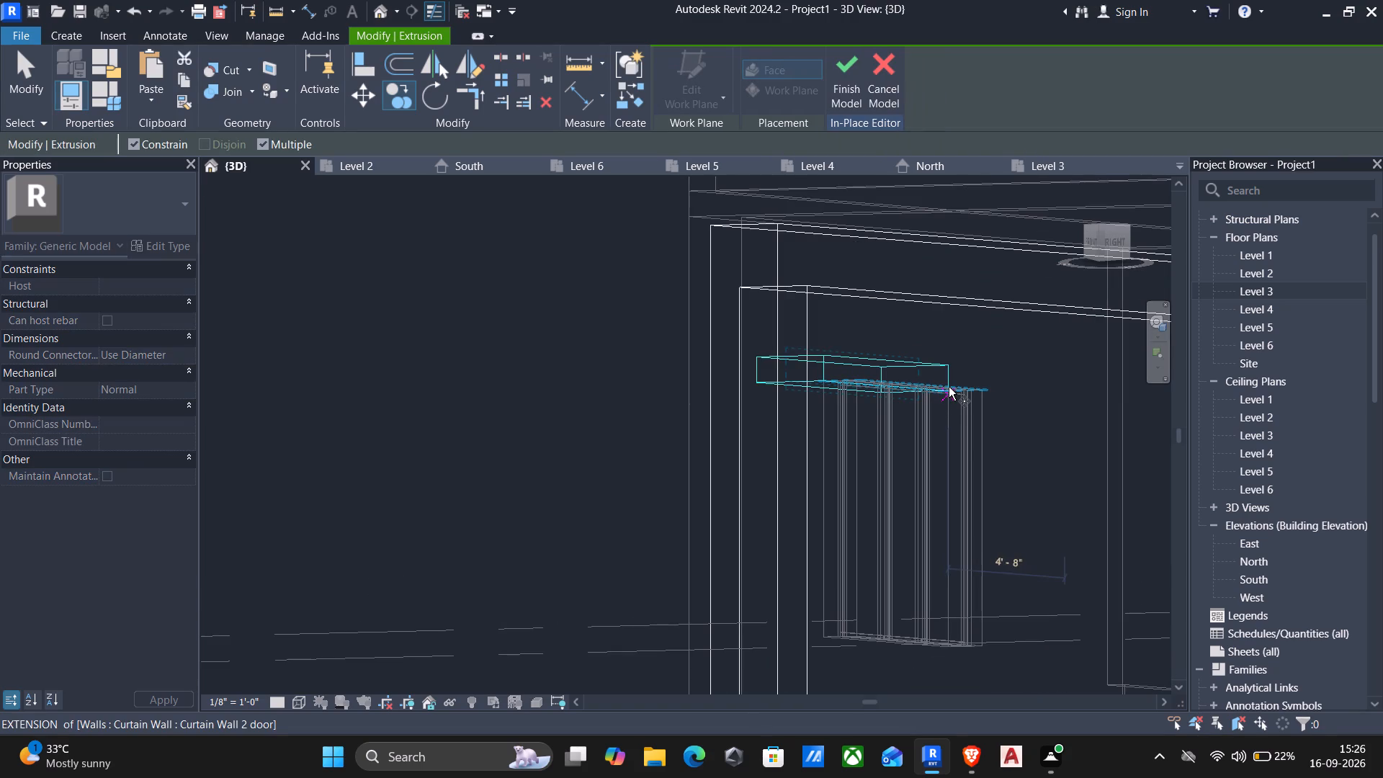
{"action": "scroll", "coordinate": [957, 431], "scroll_direction": "up", "scroll_amount": 7}
{"action": "scroll", "coordinate": [921, 360], "scroll_direction": "up", "scroll_amount": 4}
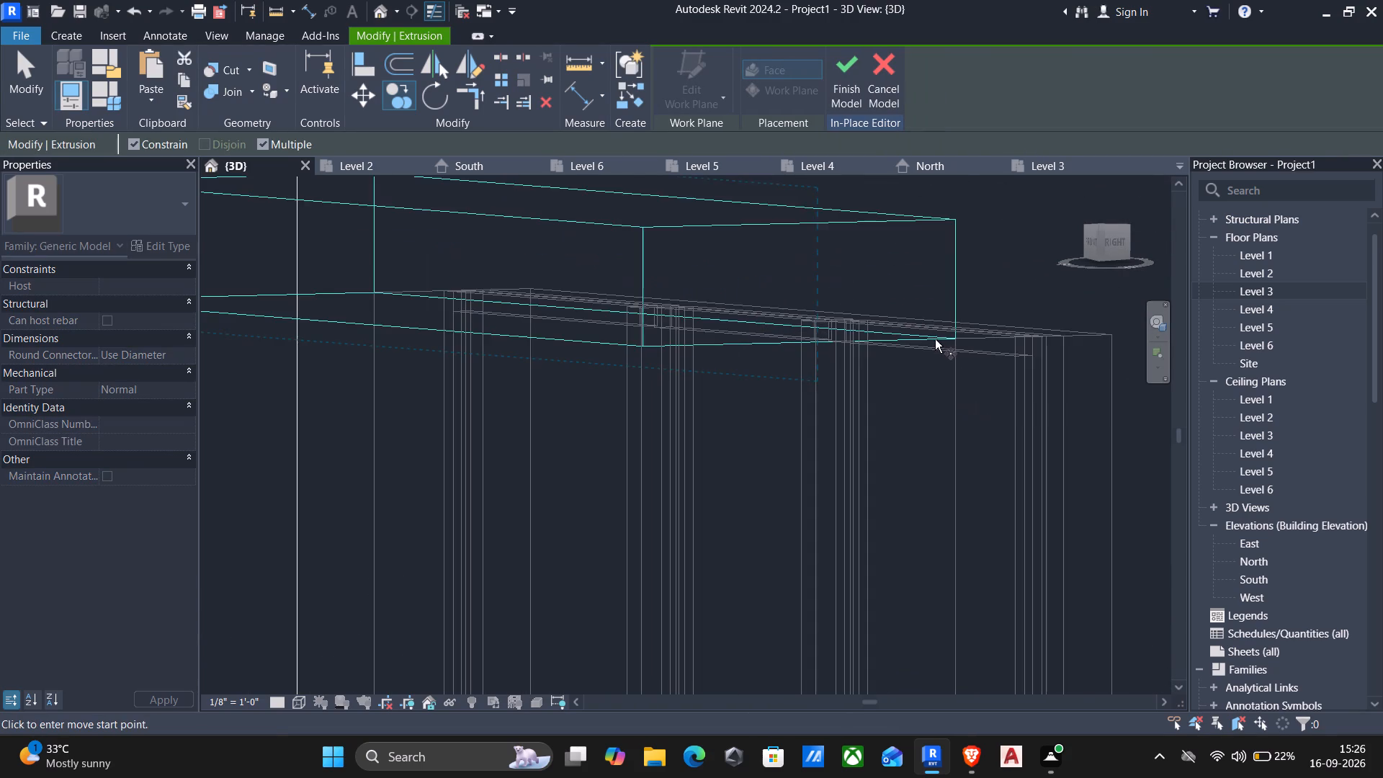
{"action": "scroll", "coordinate": [936, 339], "scroll_direction": "up", "scroll_amount": 3}
{"action": "left_click", "coordinate": [962, 339]}
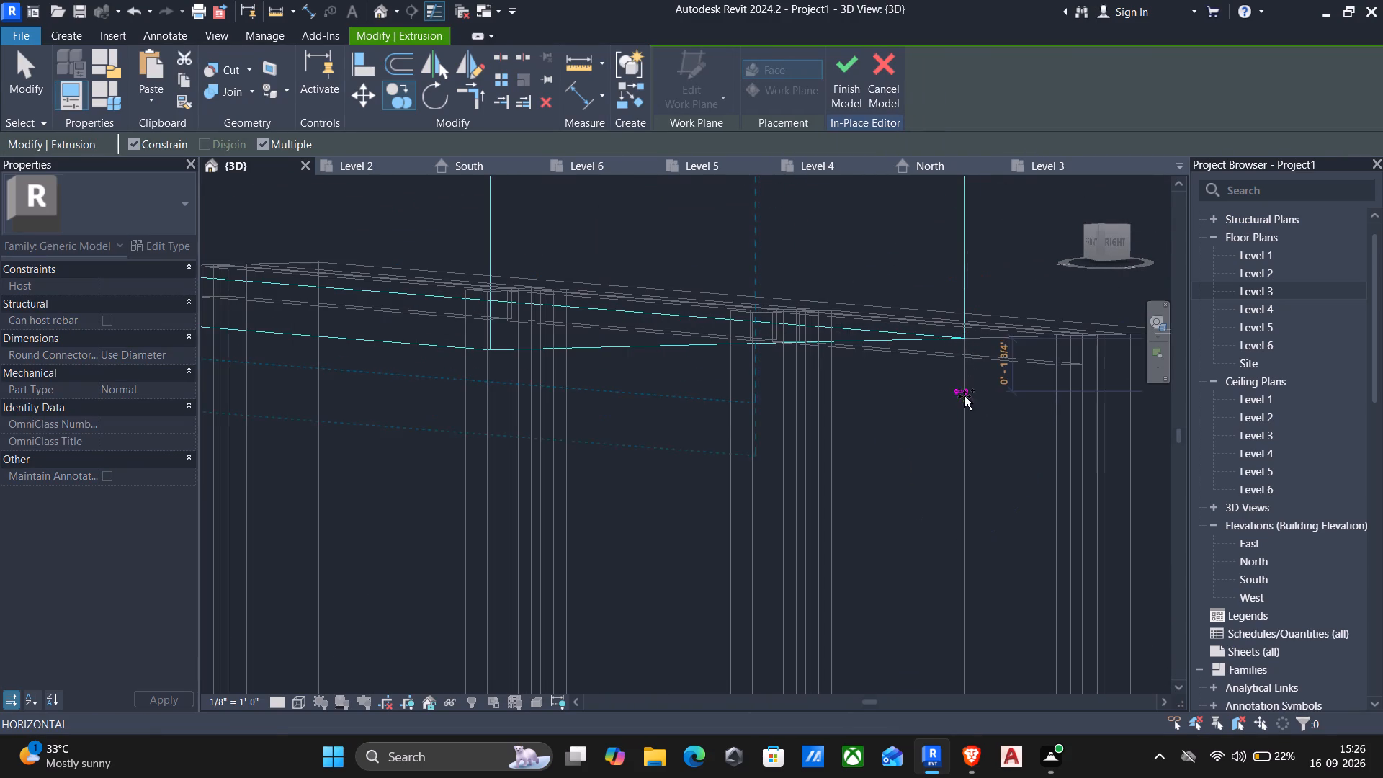
{"action": "scroll", "coordinate": [964, 407], "scroll_direction": "down", "scroll_amount": 2}
{"action": "middle_click_drag", "start_coordinate": [1002, 756], "coordinate": [969, 495]}
{"action": "scroll", "coordinate": [969, 493], "scroll_direction": "down", "scroll_amount": 2}
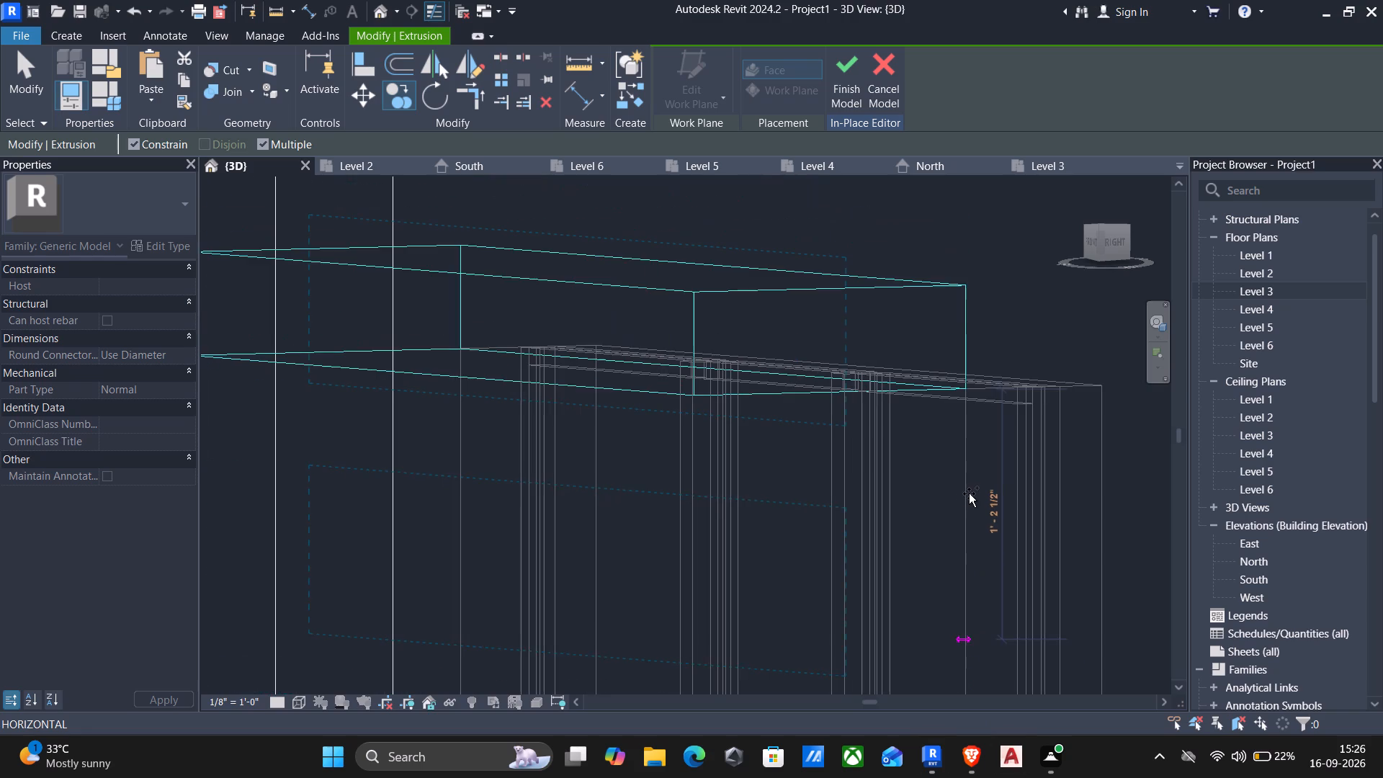
{"action": "middle_click_drag", "start_coordinate": [965, 507], "coordinate": [952, 416]}
{"action": "scroll", "coordinate": [952, 413], "scroll_direction": "down", "scroll_amount": 3}
{"action": "middle_click_drag", "start_coordinate": [937, 483], "coordinate": [944, 387]}
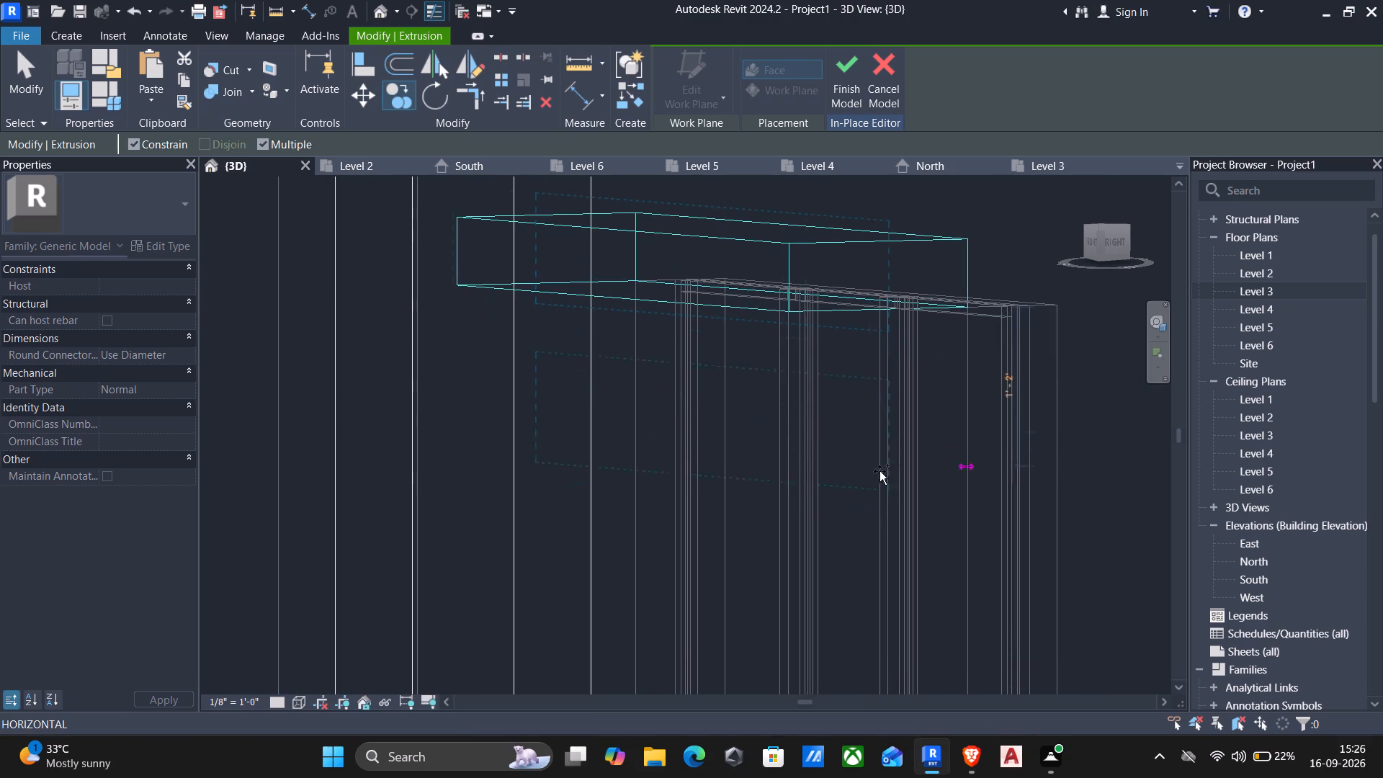
{"action": "left_click", "coordinate": [135, 140]}
{"action": "scroll", "coordinate": [397, 328], "scroll_direction": "down", "scroll_amount": 3}
{"action": "middle_click_drag", "start_coordinate": [573, 460], "coordinate": [609, 349]}
{"action": "scroll", "coordinate": [614, 351], "scroll_direction": "down", "scroll_amount": 2}
{"action": "middle_click_drag", "start_coordinate": [645, 451], "coordinate": [673, 312]}
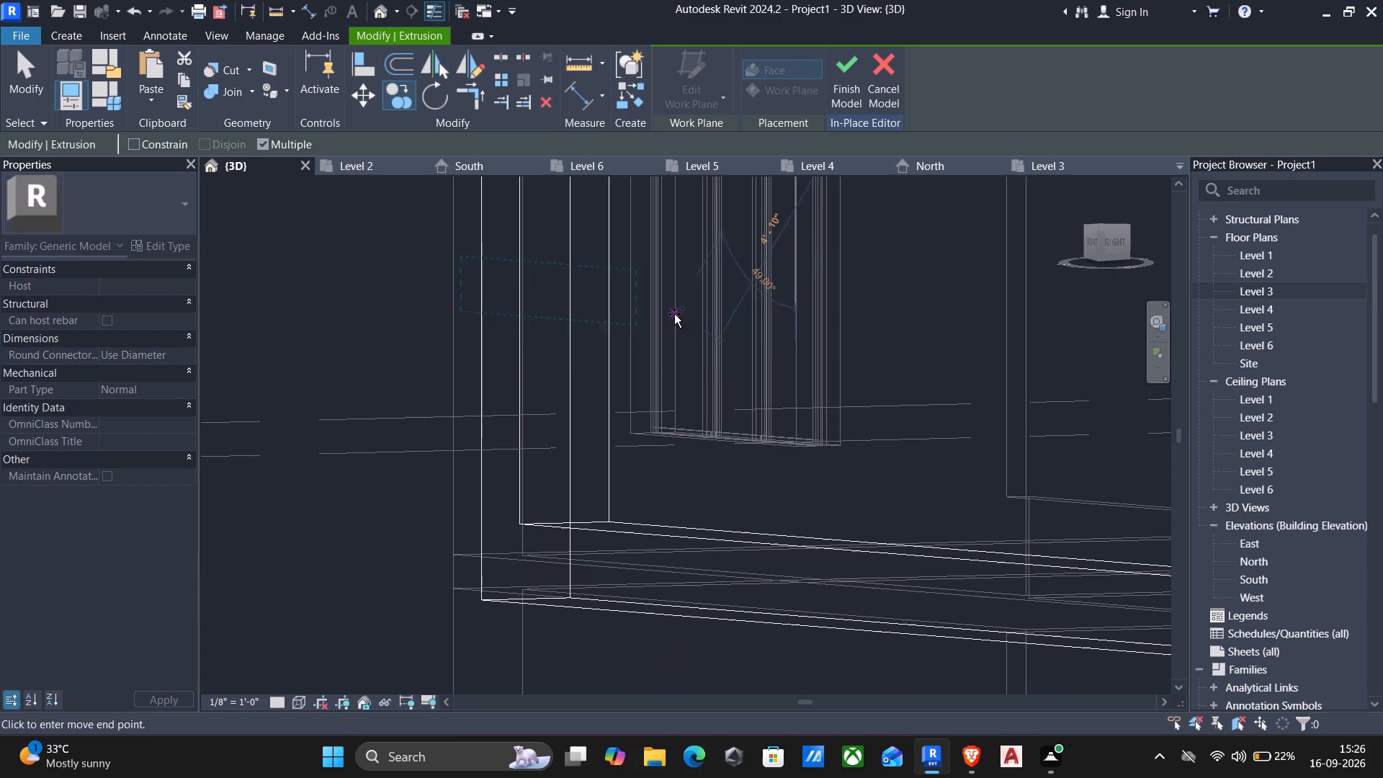
{"action": "middle_click_drag", "start_coordinate": [685, 439], "coordinate": [679, 331]}
{"action": "scroll", "coordinate": [670, 432], "scroll_direction": "down", "scroll_amount": 2}
{"action": "middle_click_drag", "start_coordinate": [679, 513], "coordinate": [671, 428]}
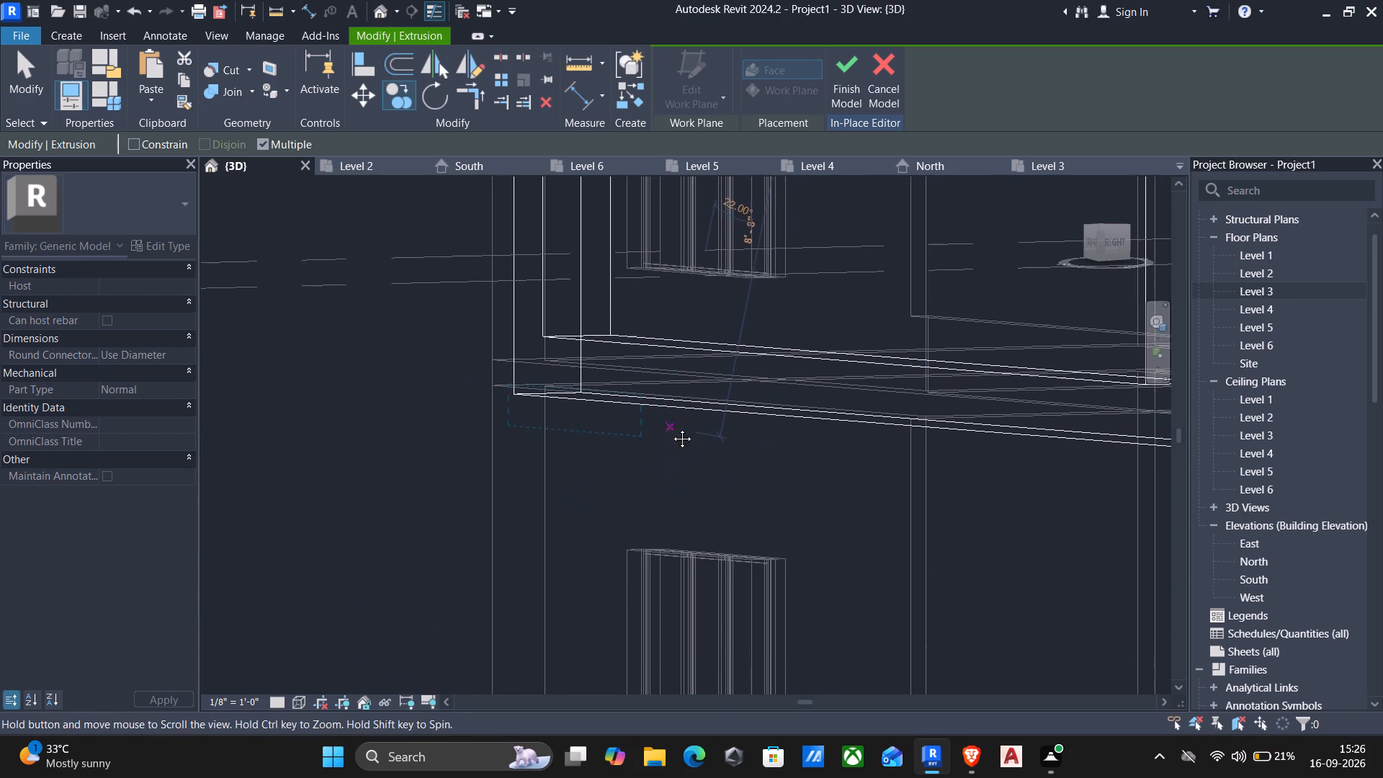
{"action": "middle_click_drag", "start_coordinate": [671, 428], "coordinate": [671, 427]}
{"action": "scroll", "coordinate": [785, 550], "scroll_direction": "up", "scroll_amount": 9}
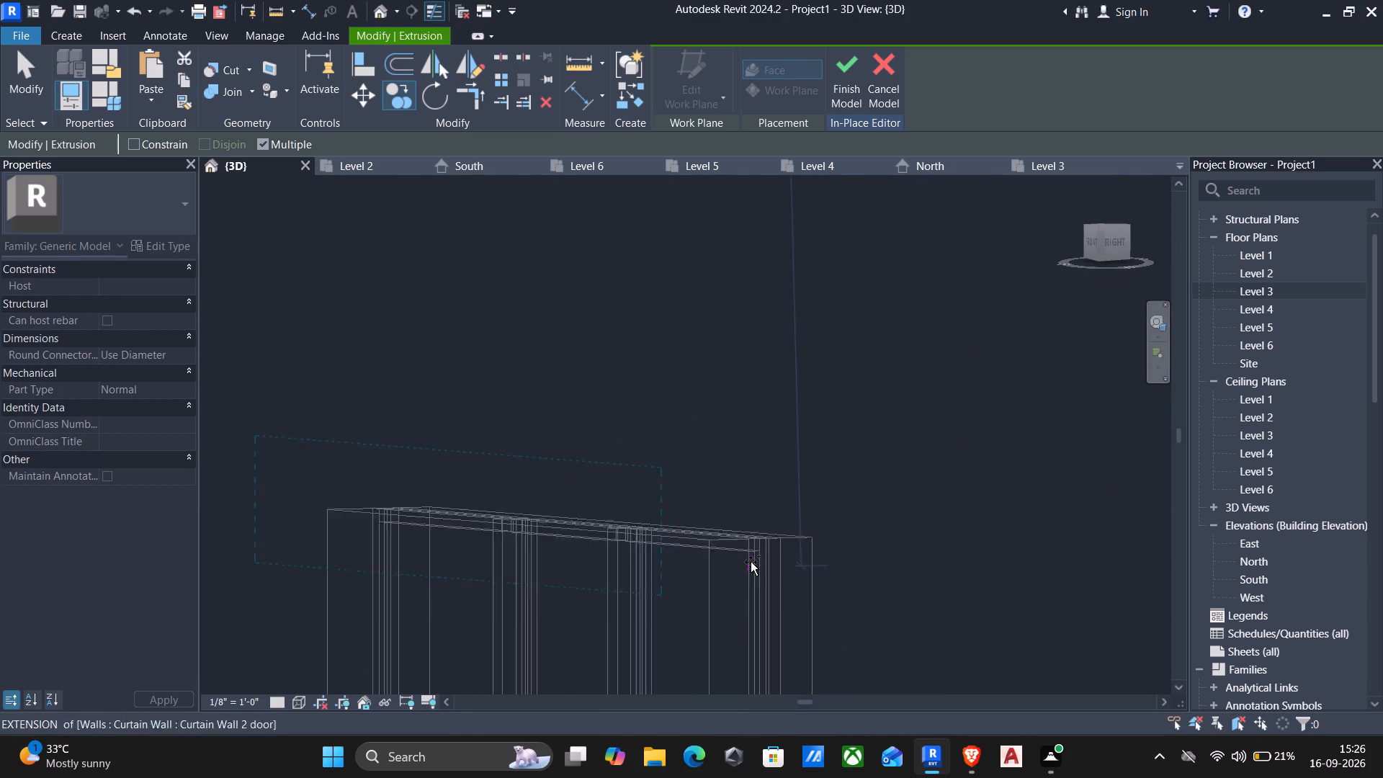
{"action": "scroll", "coordinate": [751, 562], "scroll_direction": "up", "scroll_amount": 5}
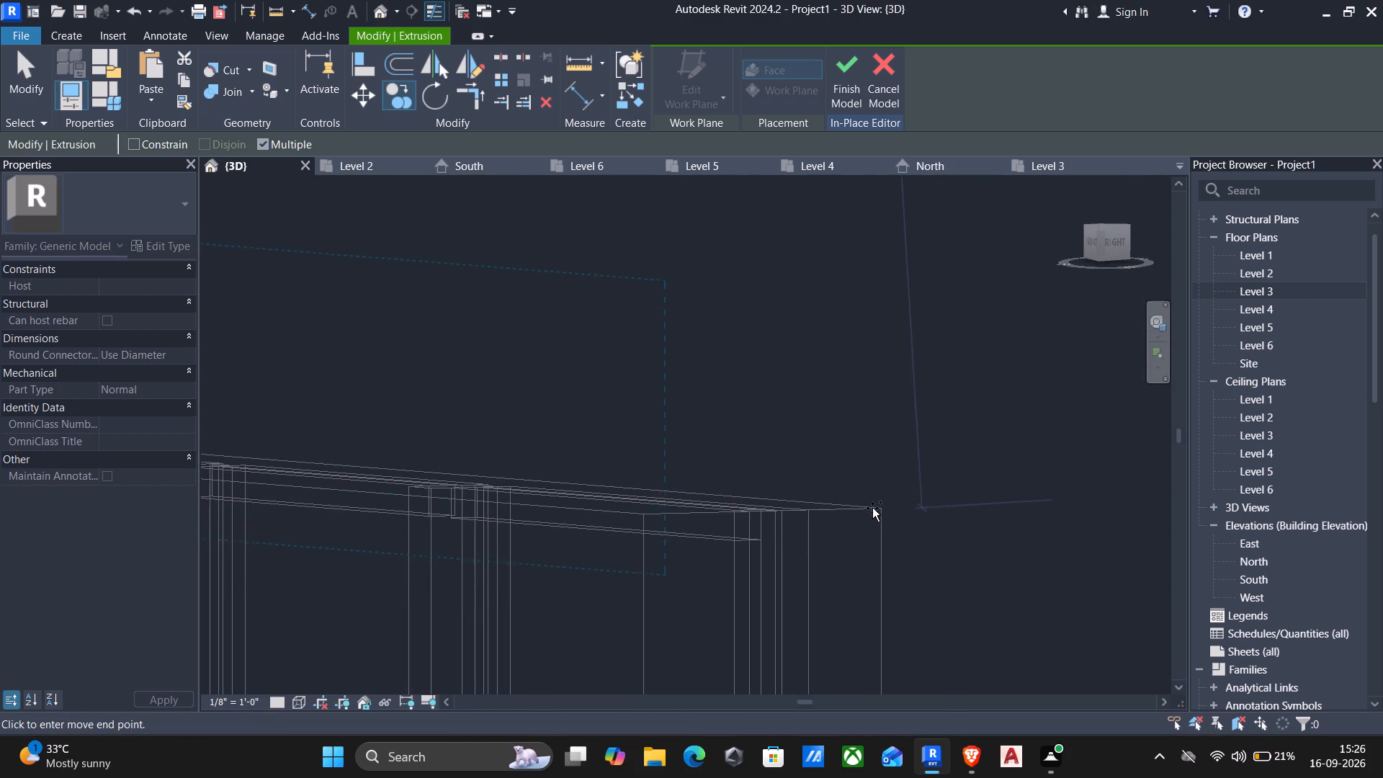
{"action": "left_click", "coordinate": [880, 508]}
{"action": "scroll", "coordinate": [735, 437], "scroll_direction": "down", "scroll_amount": 2}
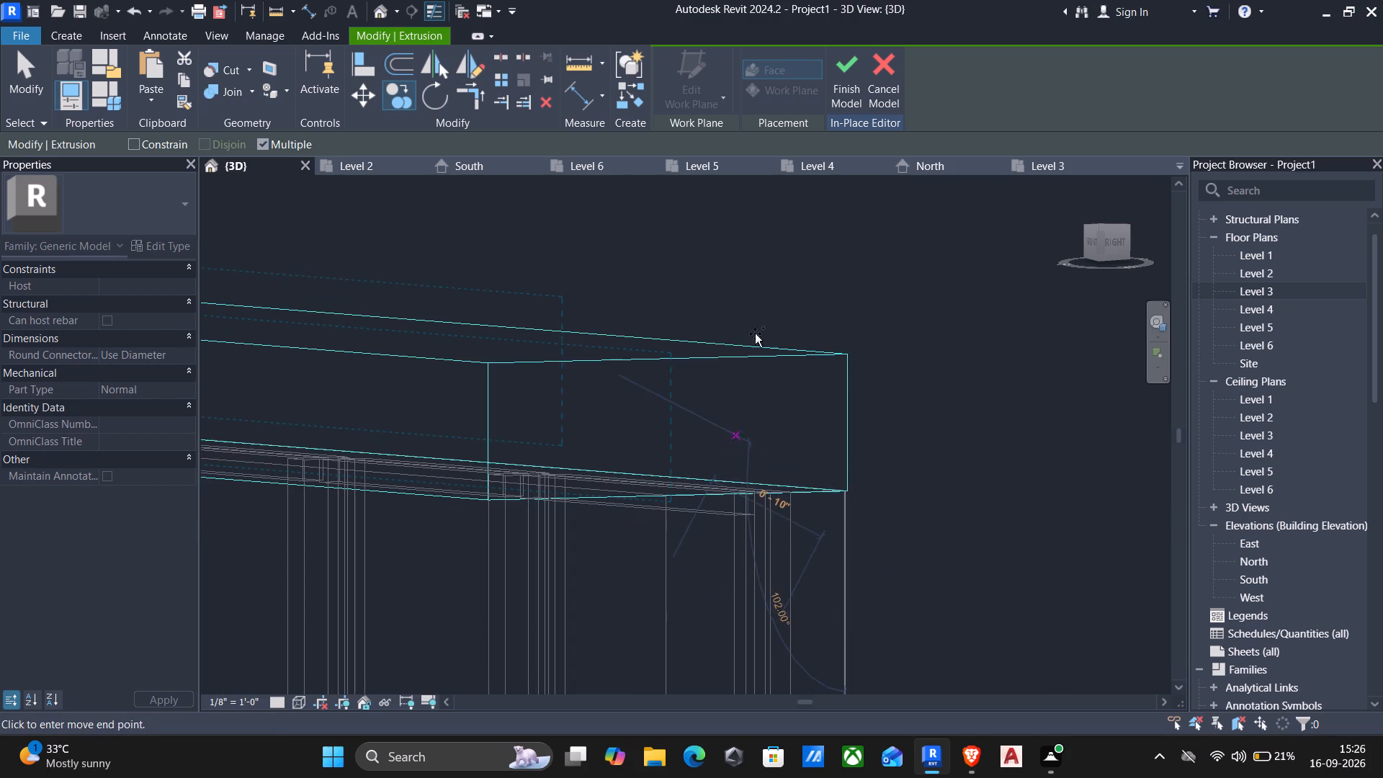
{"action": "left_click", "coordinate": [849, 57]}
Set the 3D view's visual style back to Shaded.
{"action": "scroll", "coordinate": [818, 259], "scroll_direction": "down", "scroll_amount": 8}
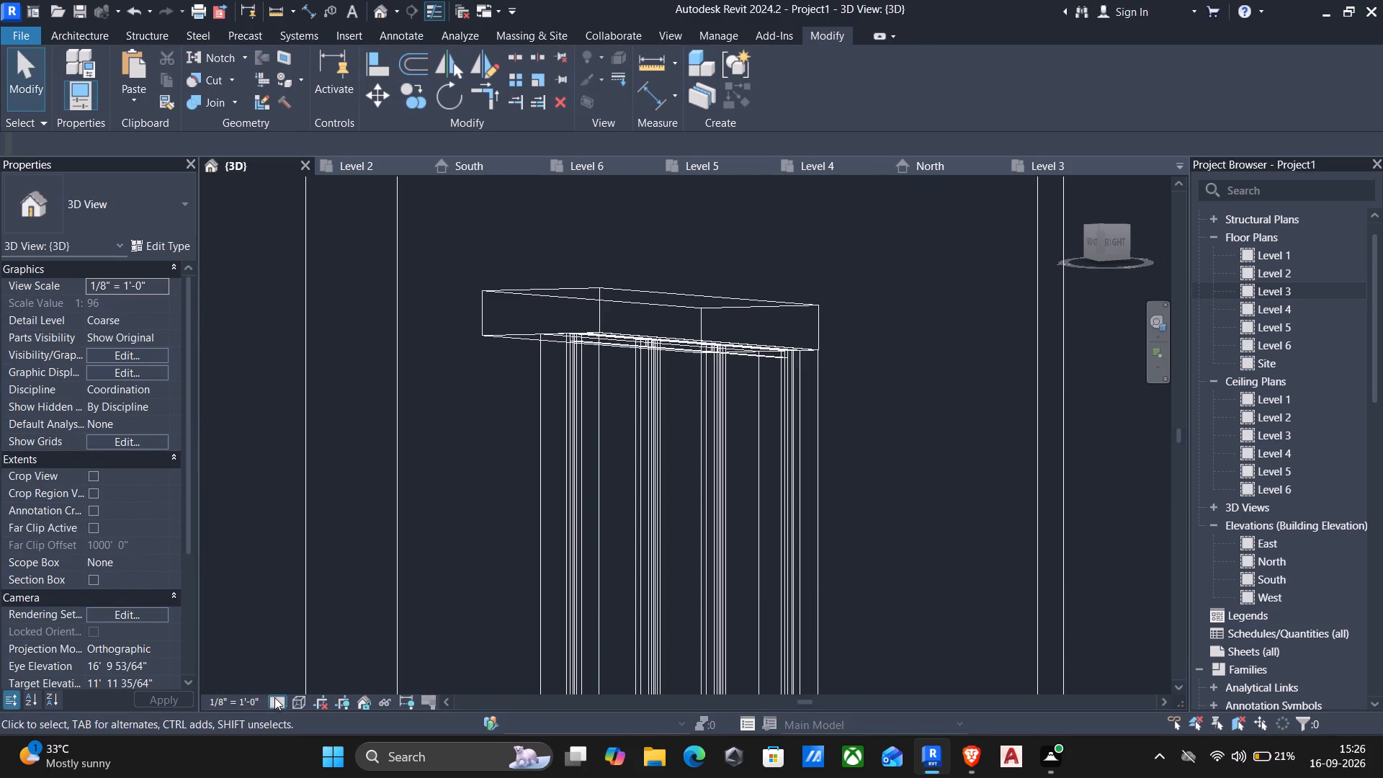
{"action": "left_click", "coordinate": [299, 702]}
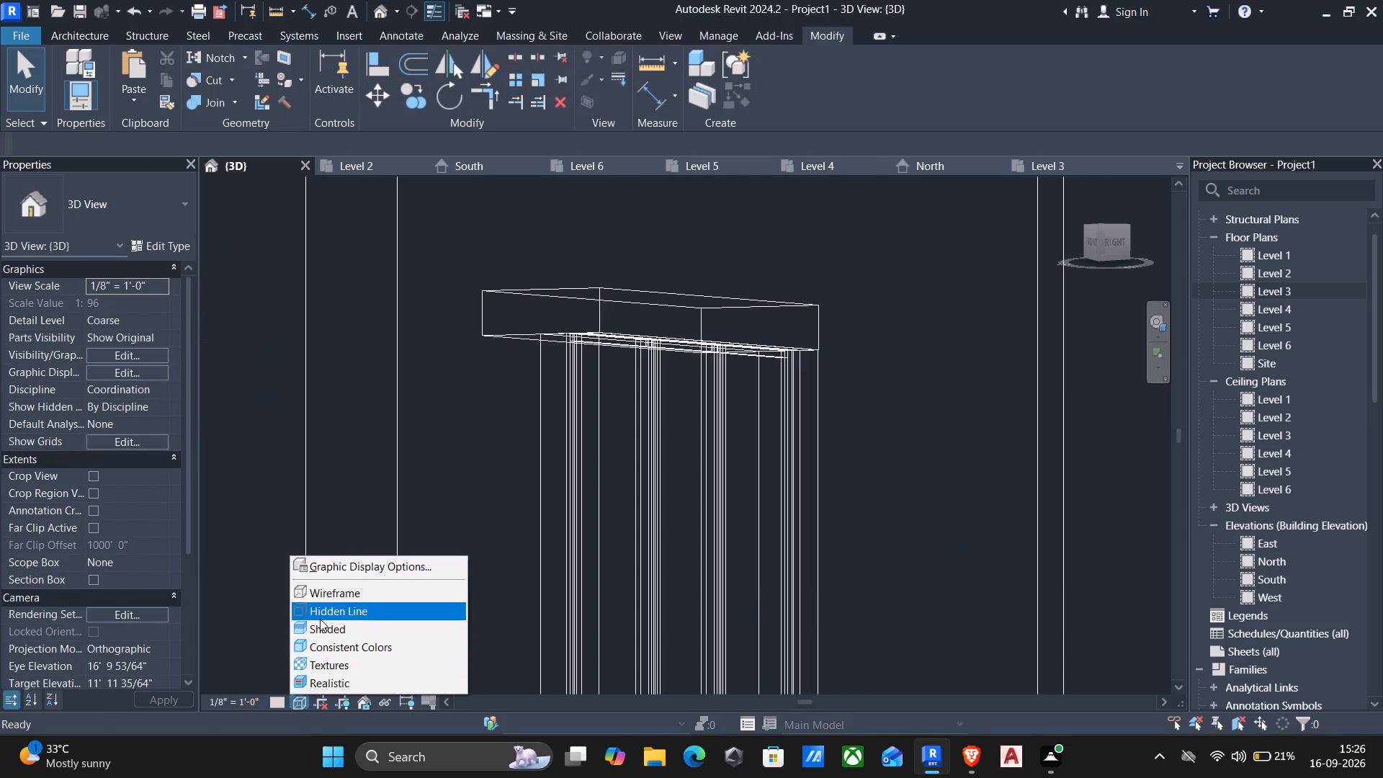
{"action": "left_click", "coordinate": [318, 623]}
Open the in-place model of the front frame and sunshades for editing.
{"action": "scroll", "coordinate": [628, 526], "scroll_direction": "down", "scroll_amount": 2}
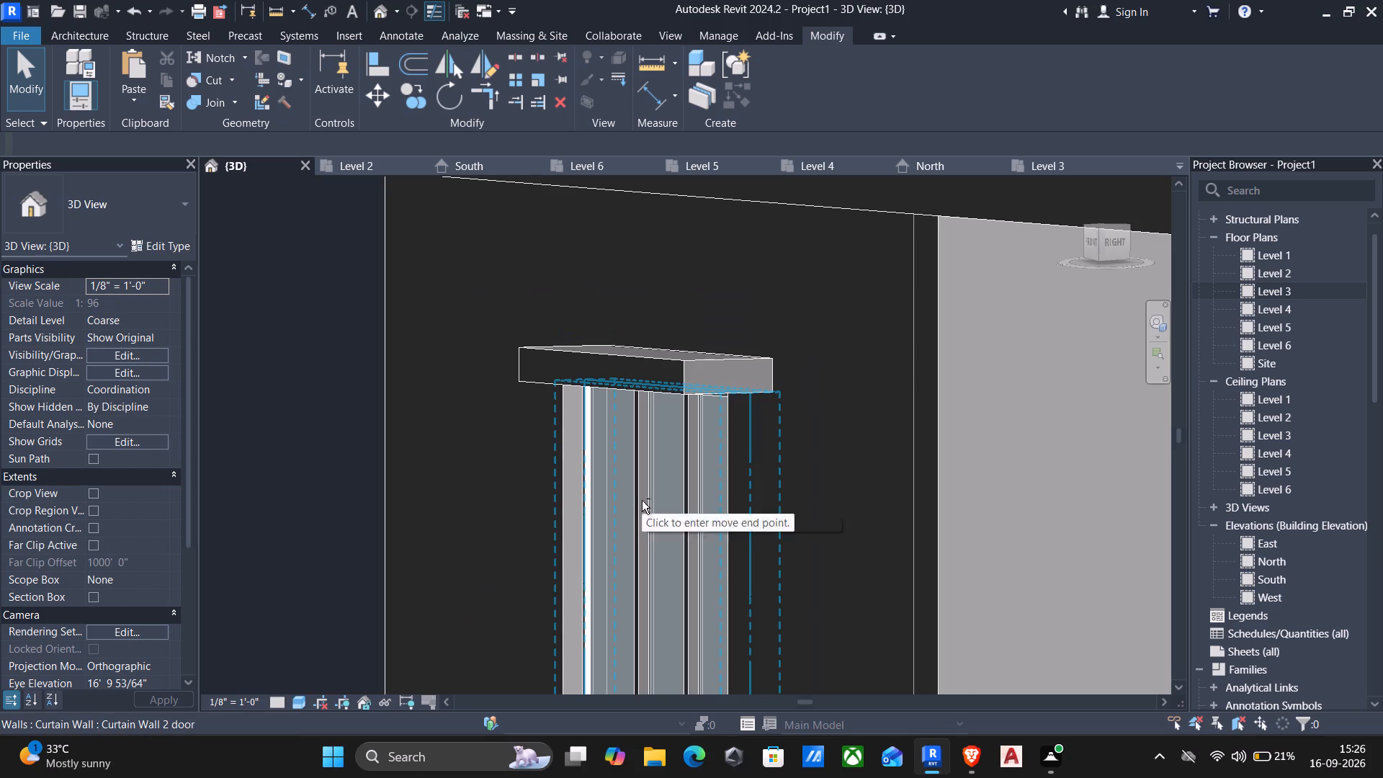
{"action": "middle_click_drag", "start_coordinate": [640, 504], "coordinate": [645, 497], "text": "shift"}
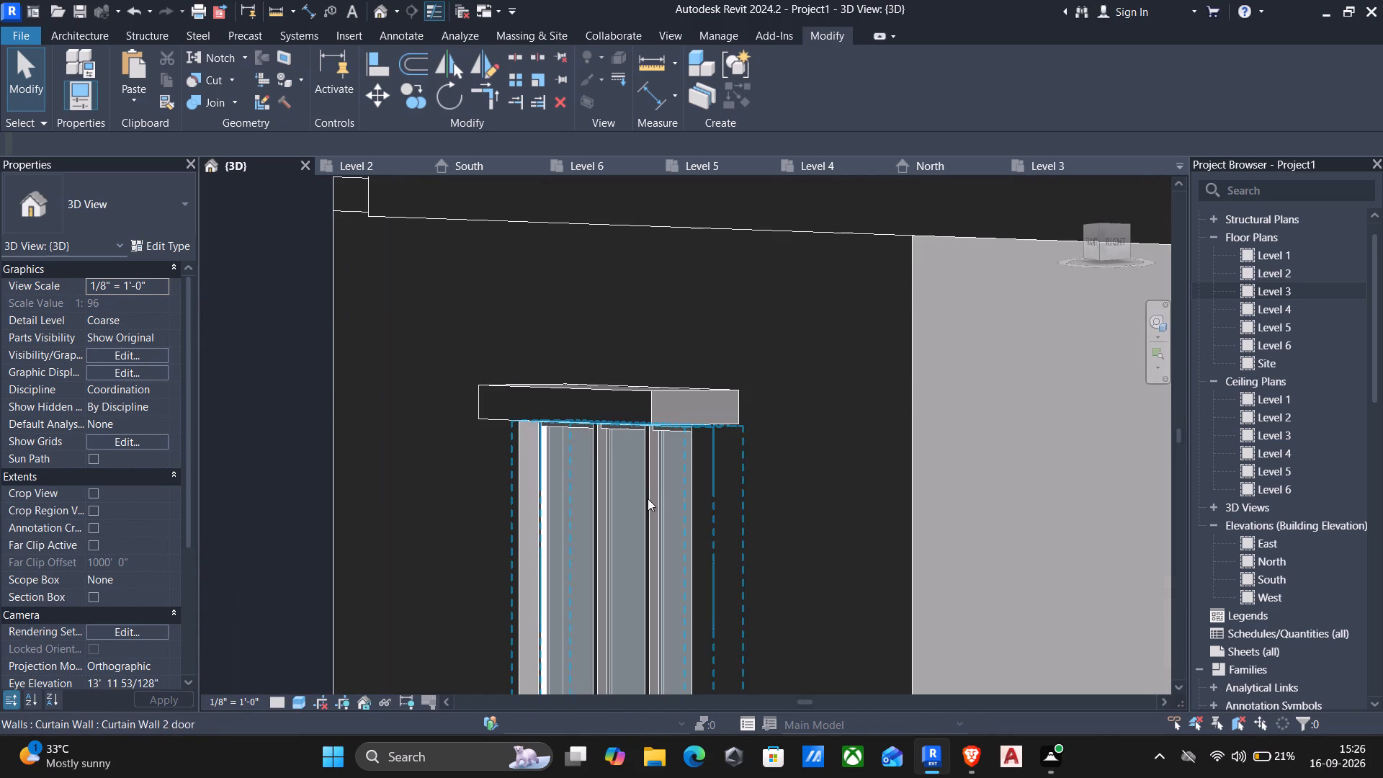
{"action": "scroll", "coordinate": [653, 502], "scroll_direction": "down", "scroll_amount": 1}
{"action": "middle_click_drag", "start_coordinate": [663, 493], "coordinate": [658, 408], "text": "shift"}
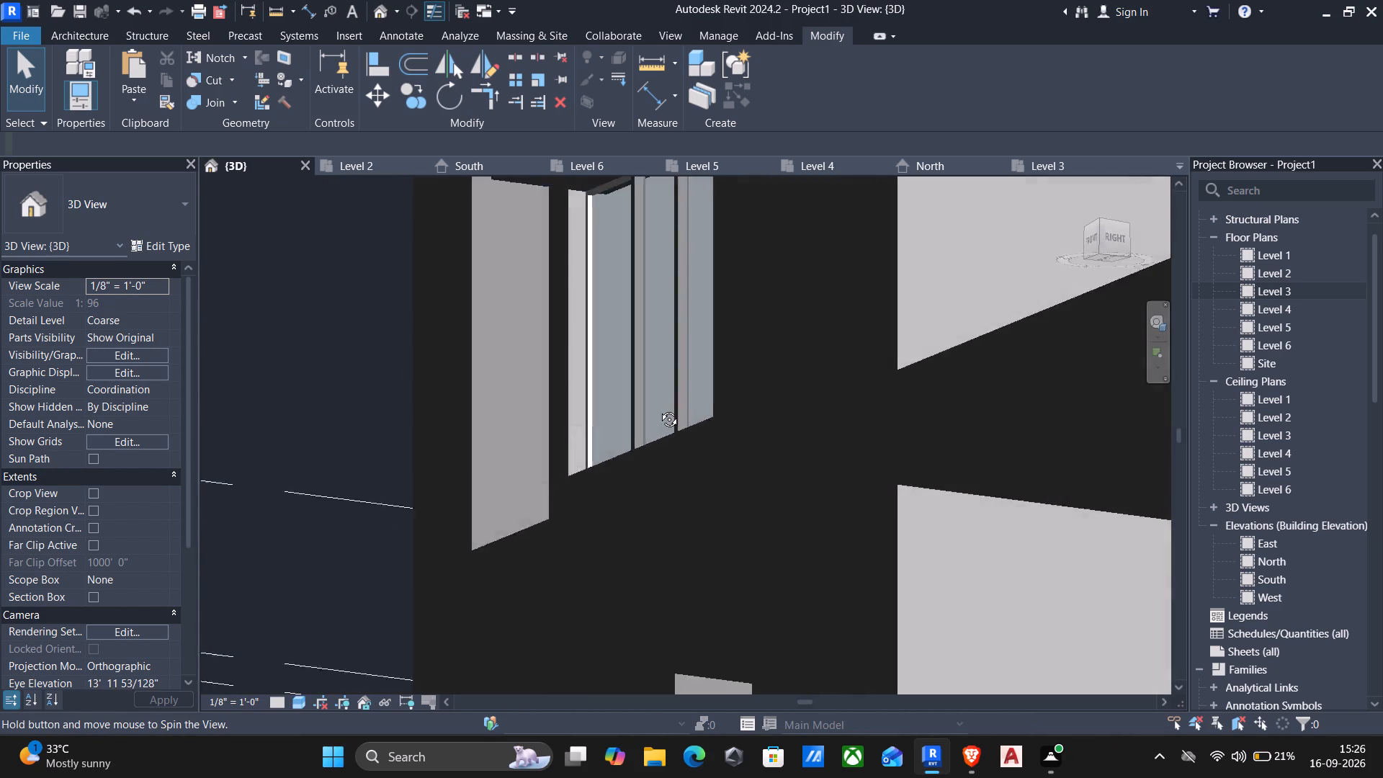
{"action": "middle_click_drag", "start_coordinate": [658, 408], "coordinate": [680, 472], "text": "shift"}
{"action": "scroll", "coordinate": [639, 463], "scroll_direction": "down", "scroll_amount": 2}
{"action": "middle_click_drag", "start_coordinate": [600, 485], "coordinate": [709, 509], "text": "shift"}
{"action": "scroll", "coordinate": [309, 486], "scroll_direction": "down", "scroll_amount": 2}
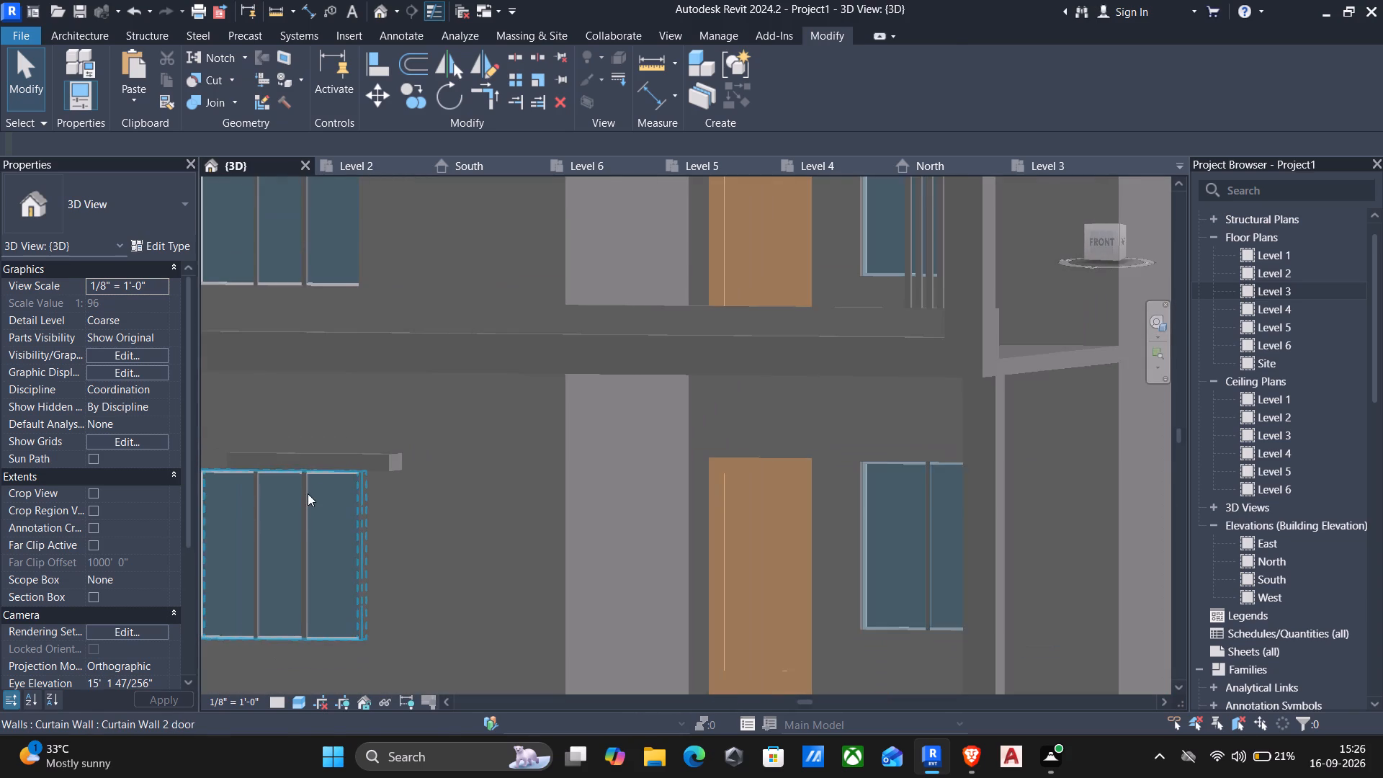
{"action": "middle_click_drag", "start_coordinate": [313, 509], "coordinate": [581, 523]}
{"action": "left_click", "coordinate": [501, 475]}
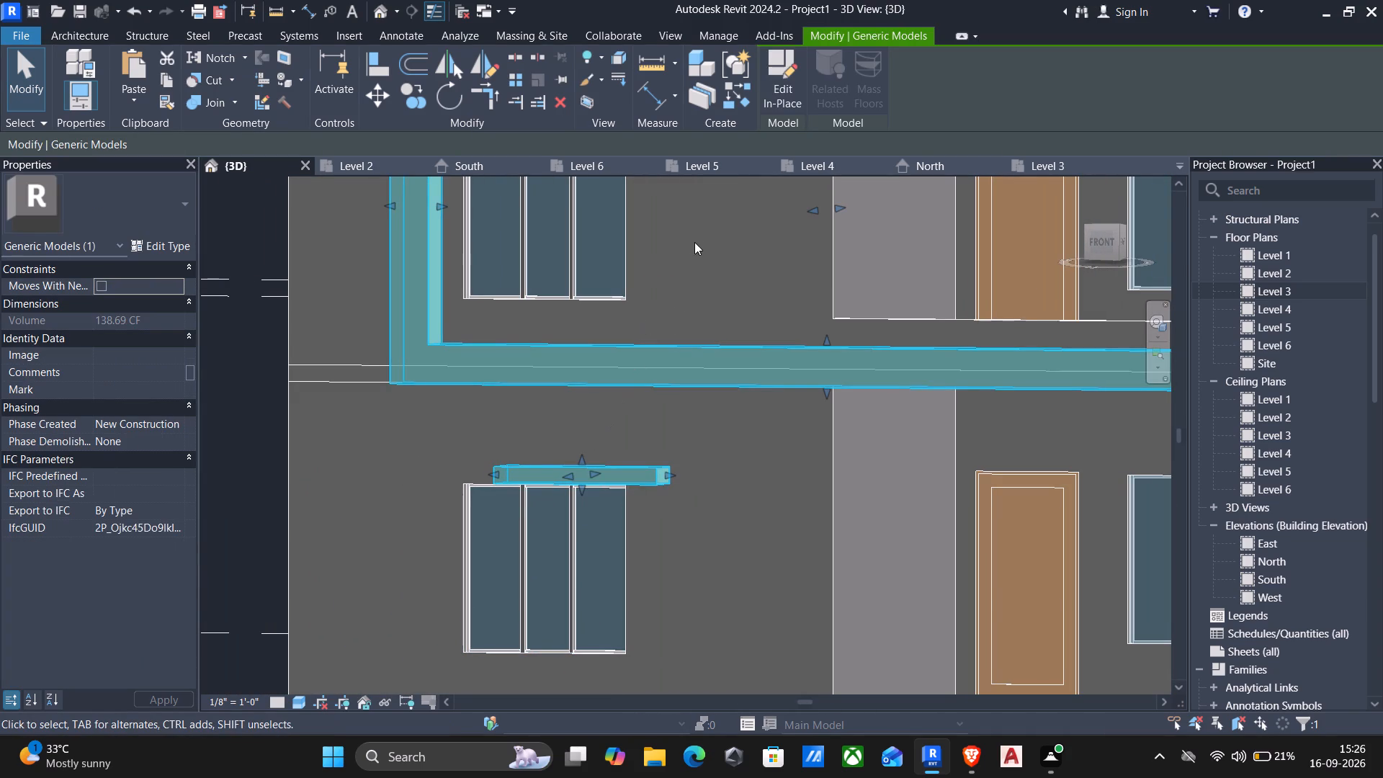
{"action": "left_click", "coordinate": [784, 83]}
Nudge the ground-floor sunshade left along the wall, using the Front view, until its ends line up with the window's sides.
{"action": "left_click", "coordinate": [534, 478]}
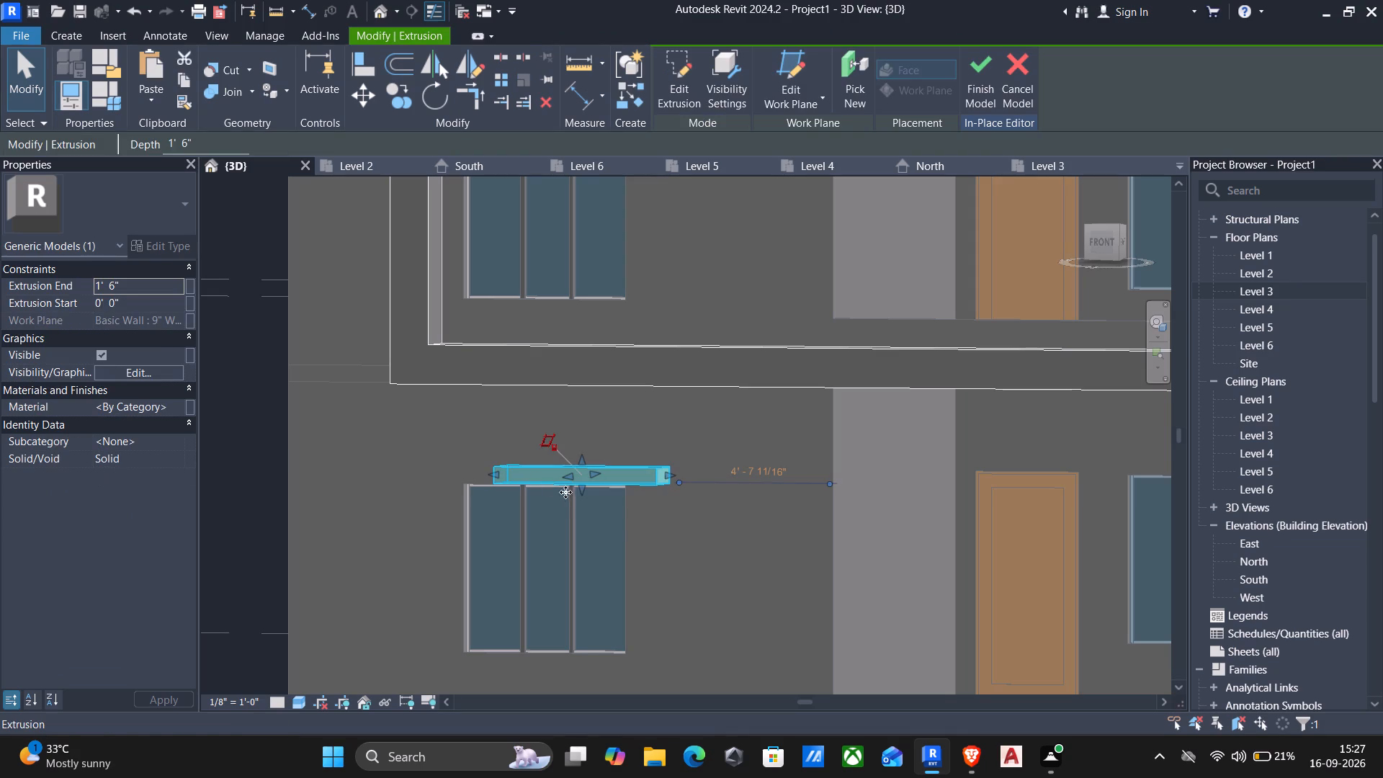
{"action": "key", "text": "Left"}
{"action": "key", "text": "Left"}
{"action": "key", "text": "Left"}
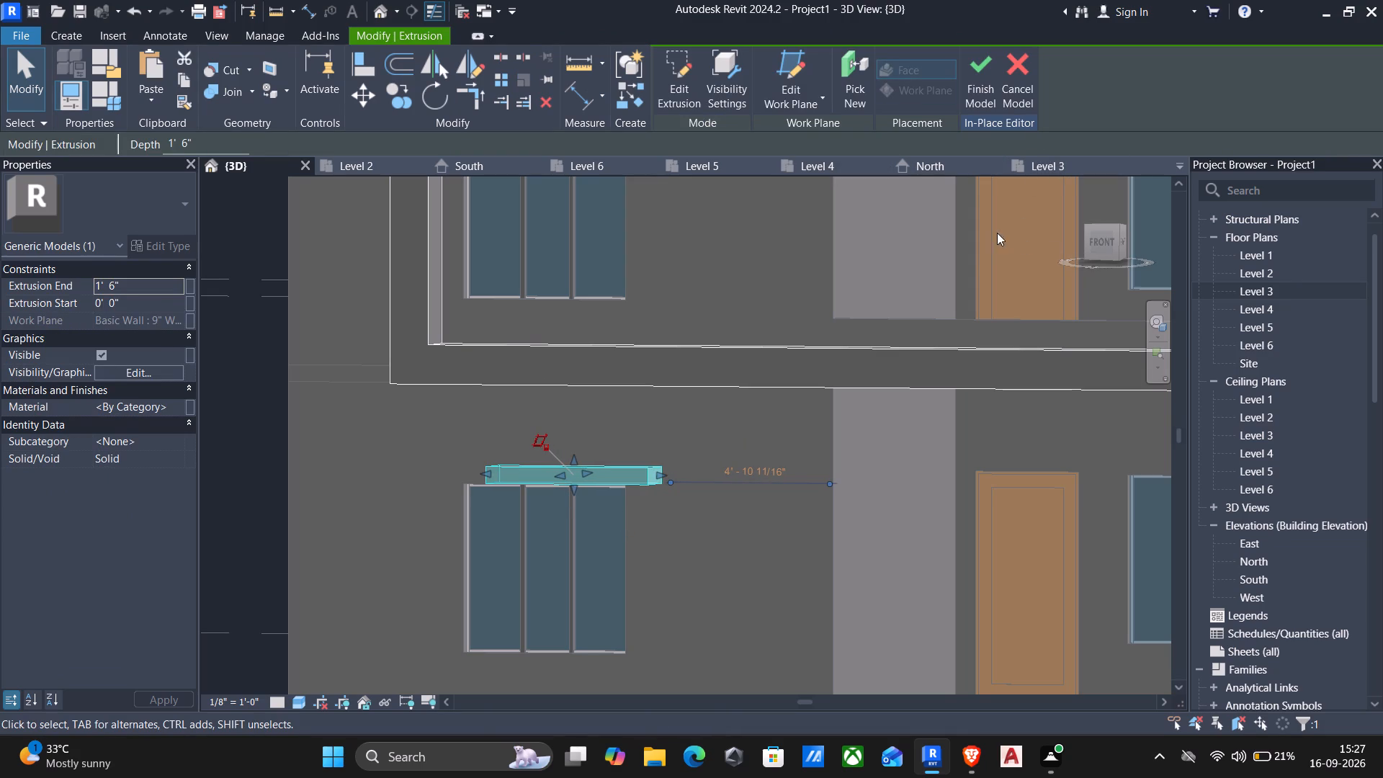
{"action": "left_click", "coordinate": [1098, 251]}
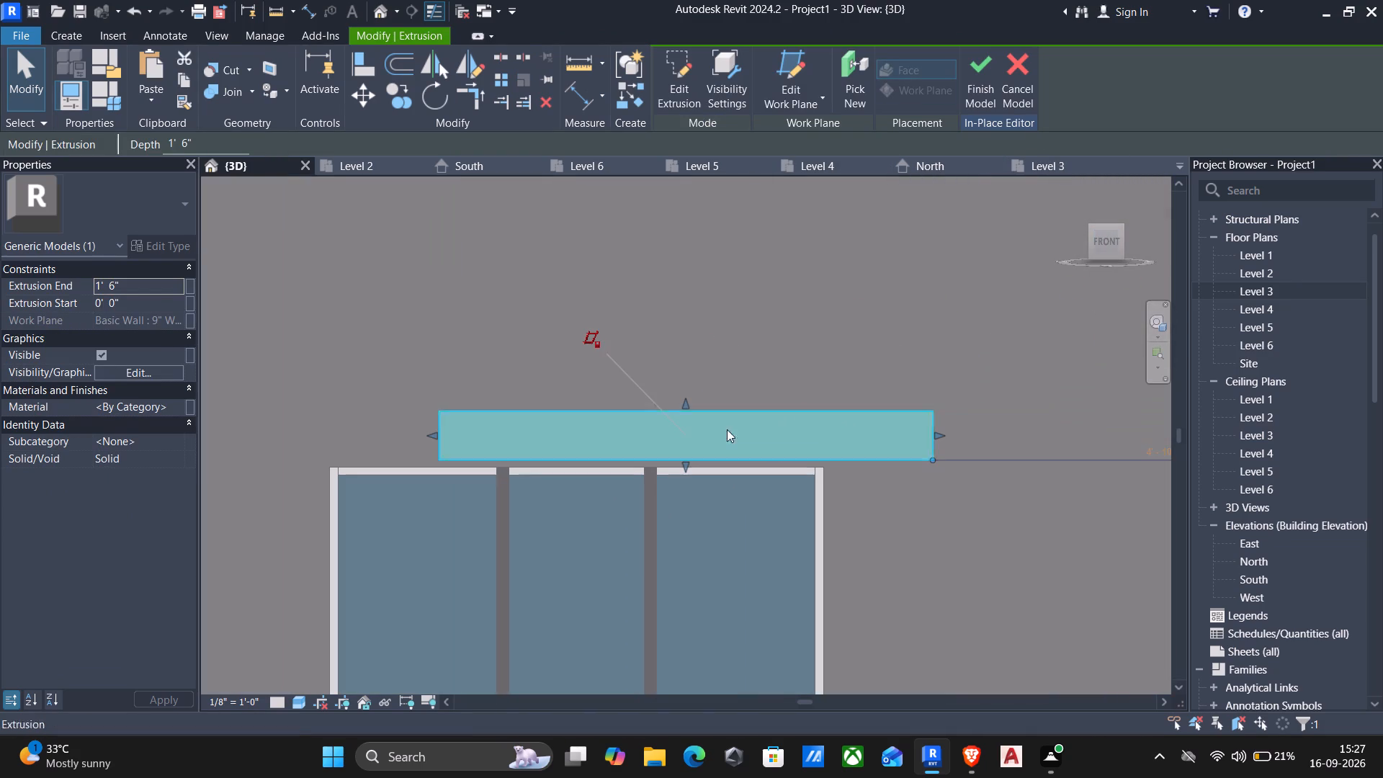
{"action": "key", "text": "Left"}
{"action": "key", "text": "Left"}
{"action": "key", "text": "Left"}
{"action": "key", "text": "Left"}
{"action": "key", "text": "Left"}
{"action": "key", "text": "Left"}
{"action": "key", "text": "Left"}
{"action": "key", "text": "Left"}
{"action": "key", "text": "Left"}
{"action": "key", "text": "Left"}
{"action": "key", "text": "Left"}
{"action": "key", "text": "Left"}
{"action": "key", "text": "Left"}
{"action": "key", "text": "Left"}
{"action": "key", "text": "Left"}
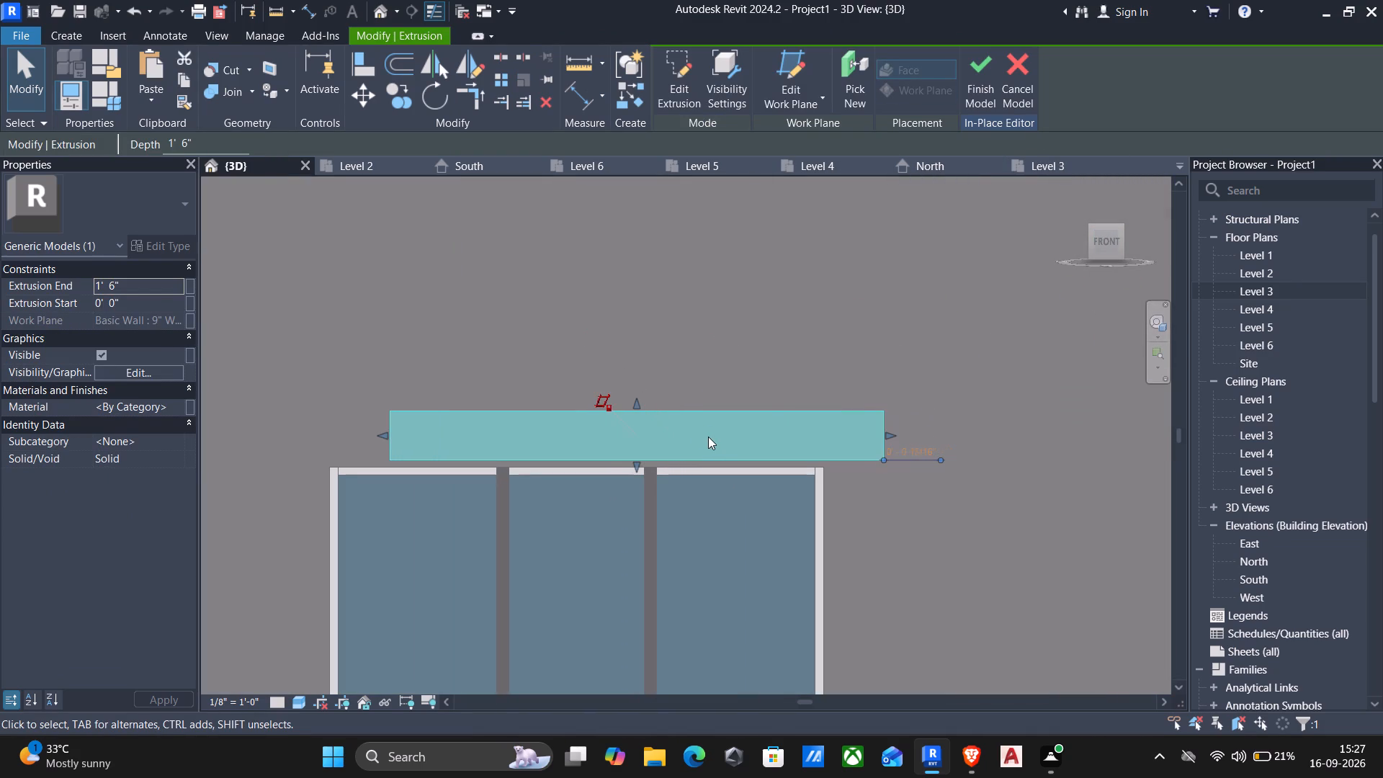
{"action": "key", "text": "Left"}
{"action": "key", "text": "Left"}
{"action": "key", "text": "Left"}
{"action": "key", "text": "Left"}
{"action": "key", "text": "Left"}
{"action": "key", "text": "Left"}
{"action": "key", "text": "Left"}
{"action": "key", "text": "Left"}
{"action": "key", "text": "Left"}
{"action": "key", "text": "Left"}
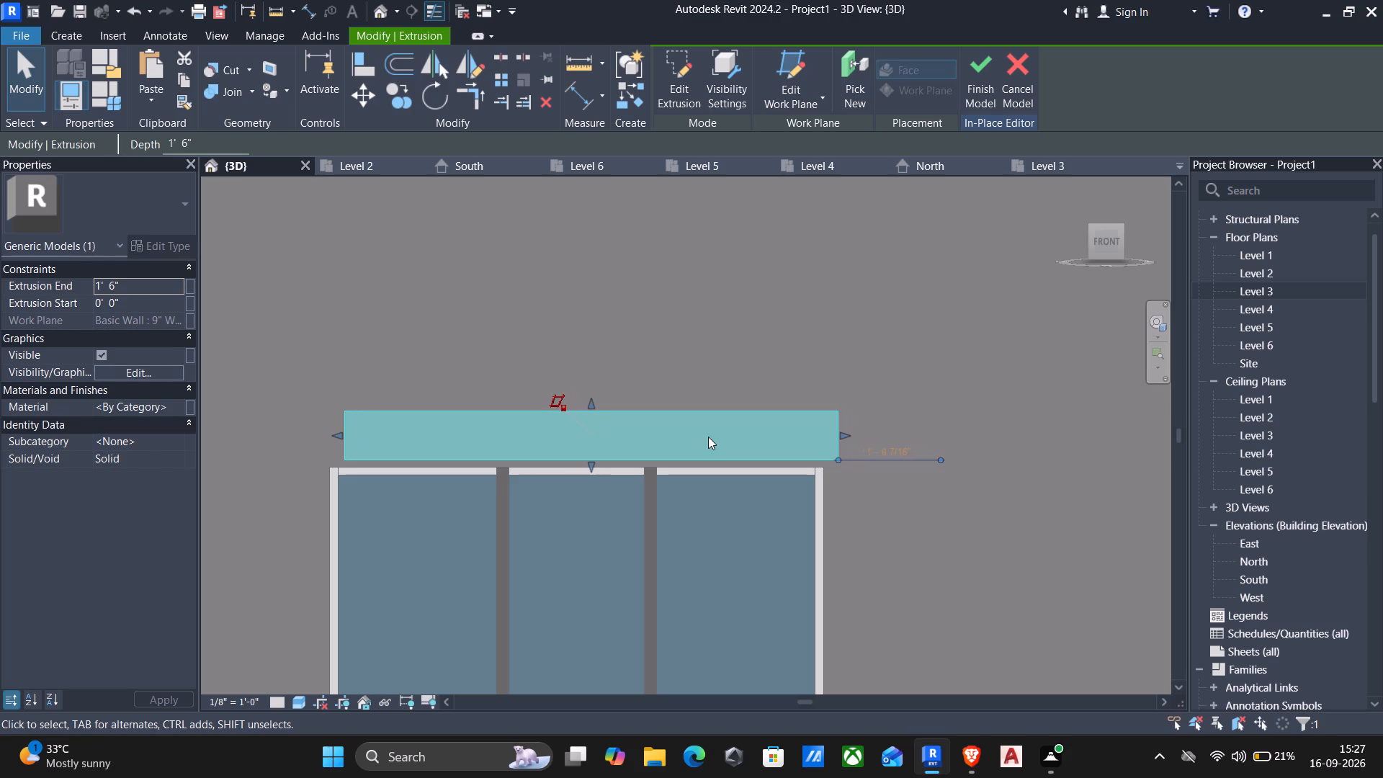
{"action": "key", "text": "Left"}
{"action": "key", "text": "Left"}
{"action": "key", "text": "Left"}
{"action": "key", "text": "Left"}
Nudge the ground-floor sunshade down onto the window's top edge, and finish the in-place model.
{"action": "key", "text": "Down"}
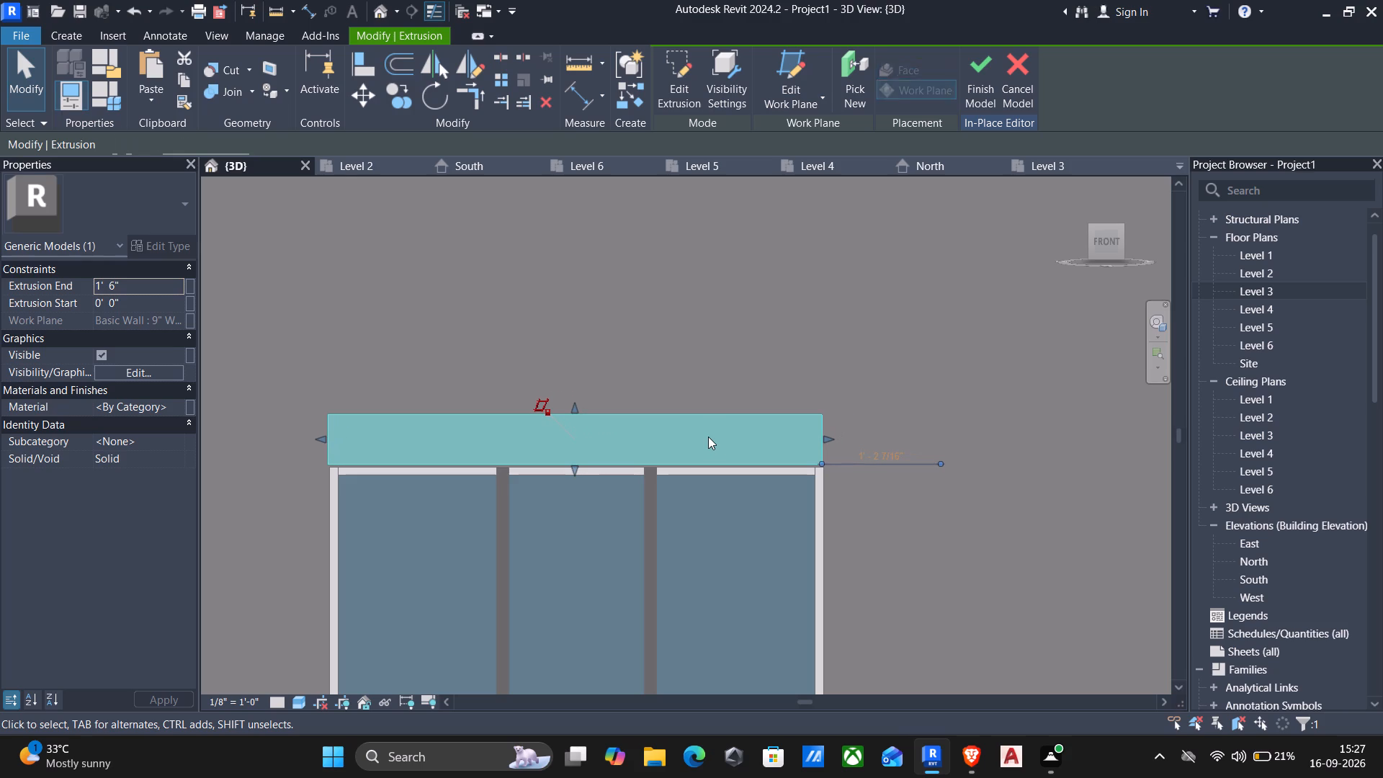
{"action": "key", "text": "Down"}
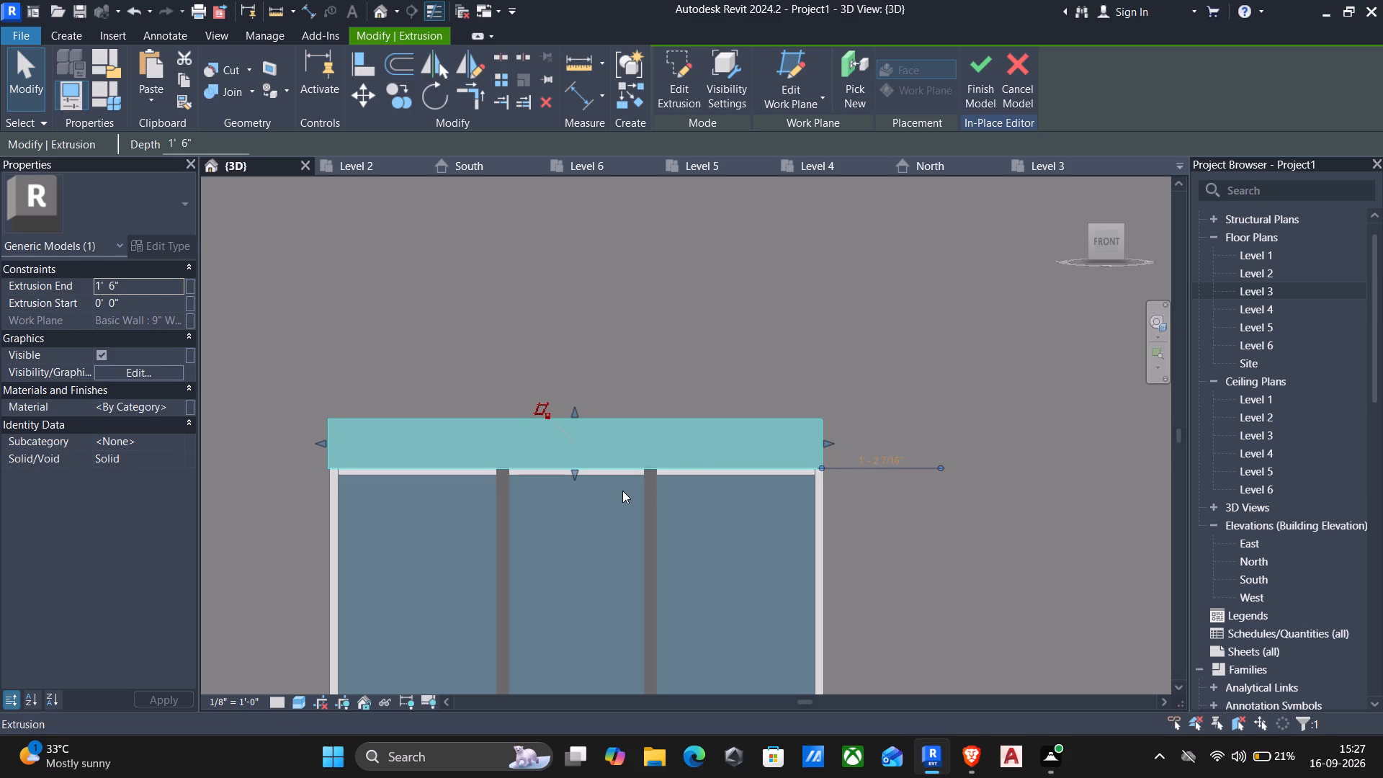
{"action": "key", "text": "Escape"}
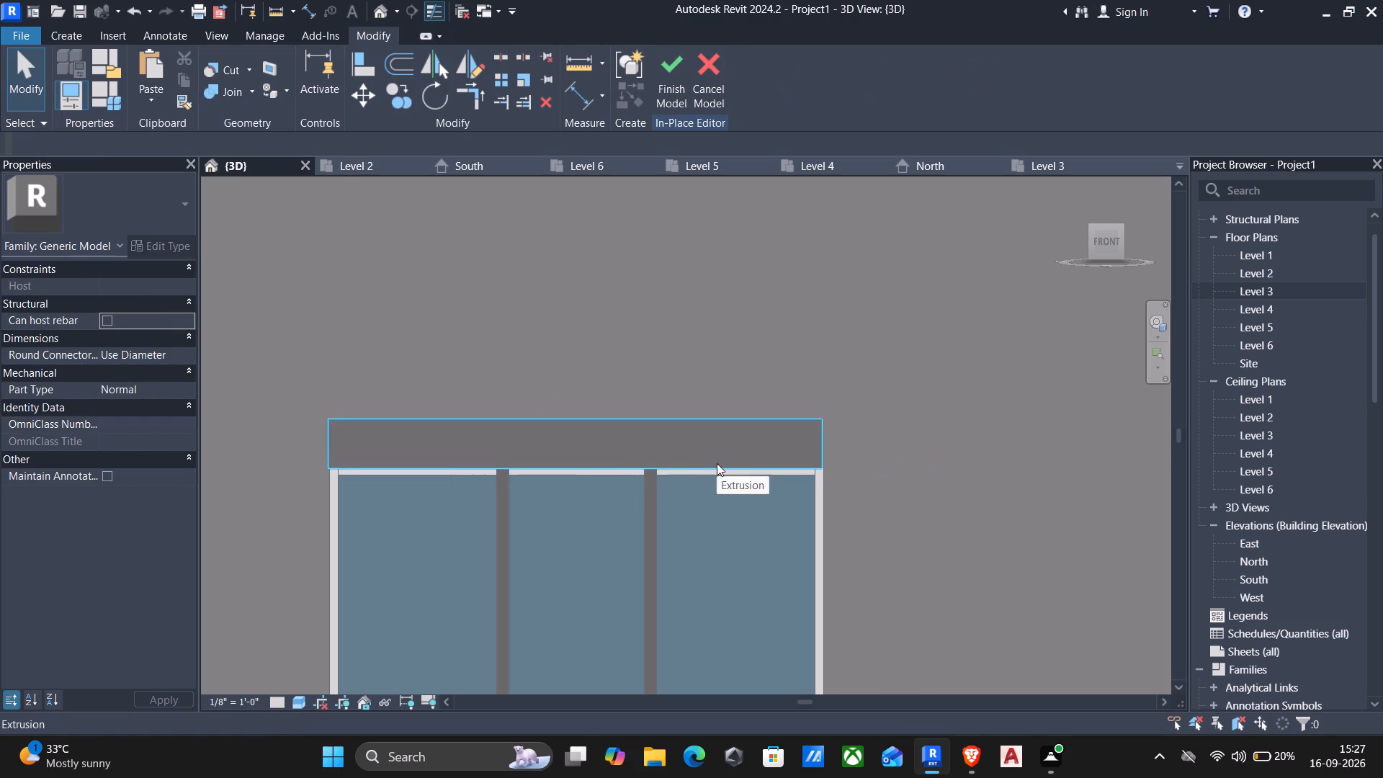
{"action": "scroll", "coordinate": [605, 571], "scroll_direction": "down", "scroll_amount": 7}
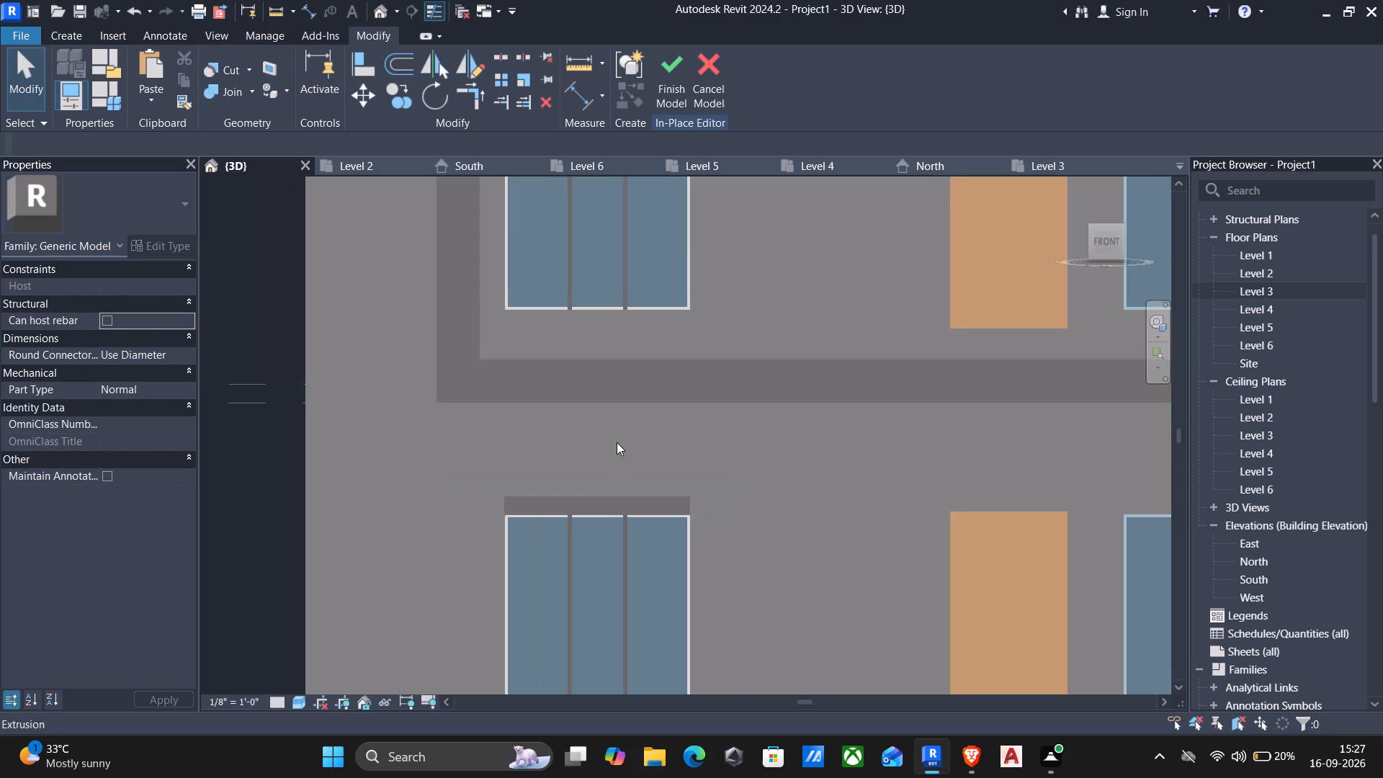
{"action": "scroll", "coordinate": [618, 432], "scroll_direction": "down", "scroll_amount": 2}
{"action": "middle_click_drag", "start_coordinate": [673, 304], "coordinate": [679, 367]}
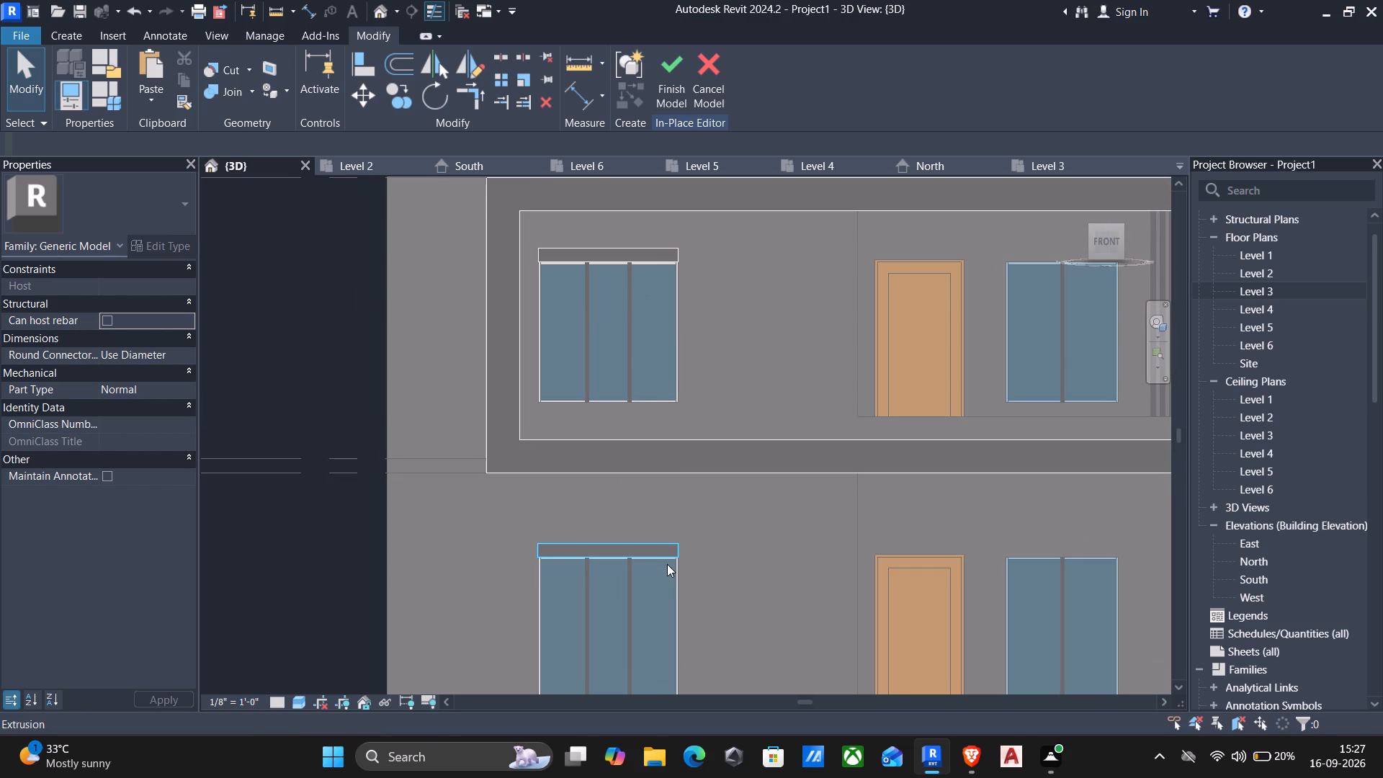
{"action": "left_click", "coordinate": [668, 61]}
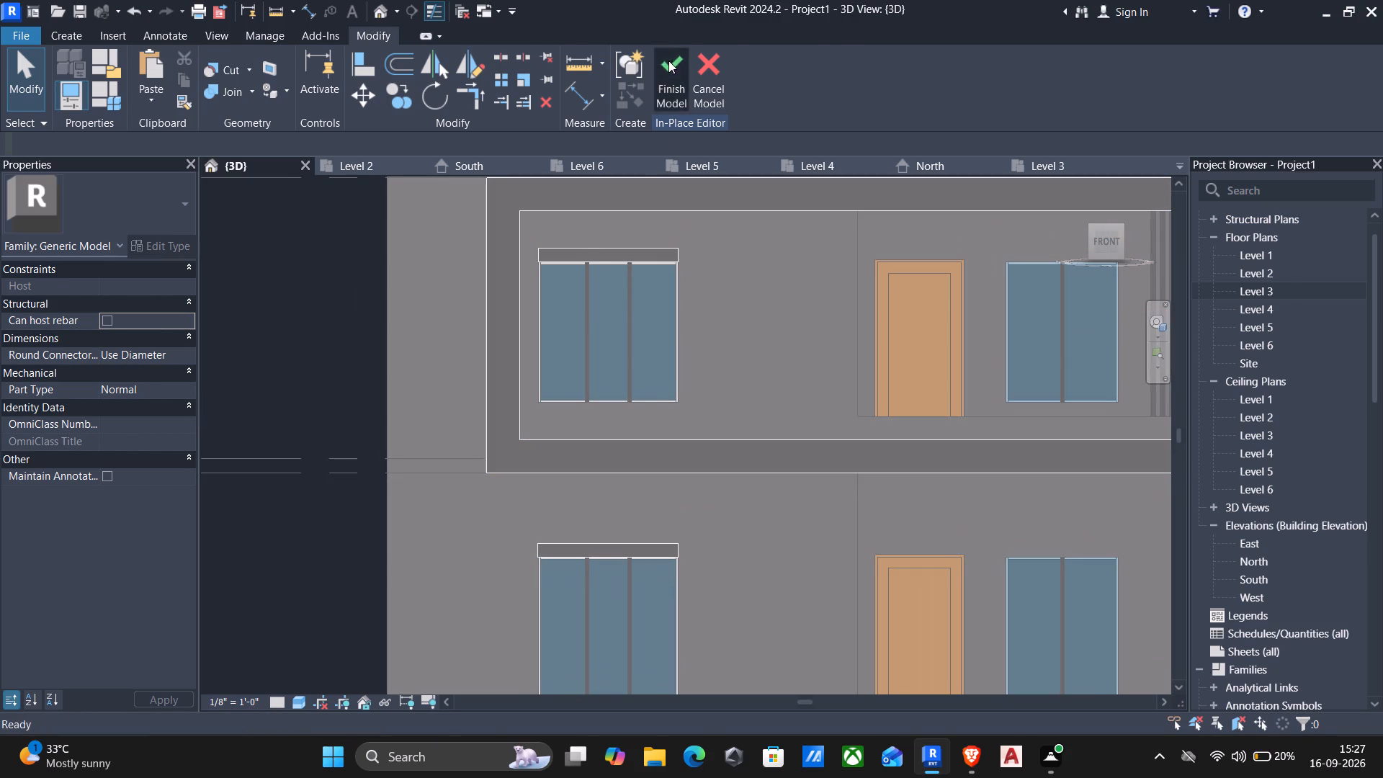
Examine both window sunshades and the front frame from the front and side of the house.
{"action": "middle_click_drag", "start_coordinate": [647, 429], "coordinate": [552, 468], "text": "shift"}
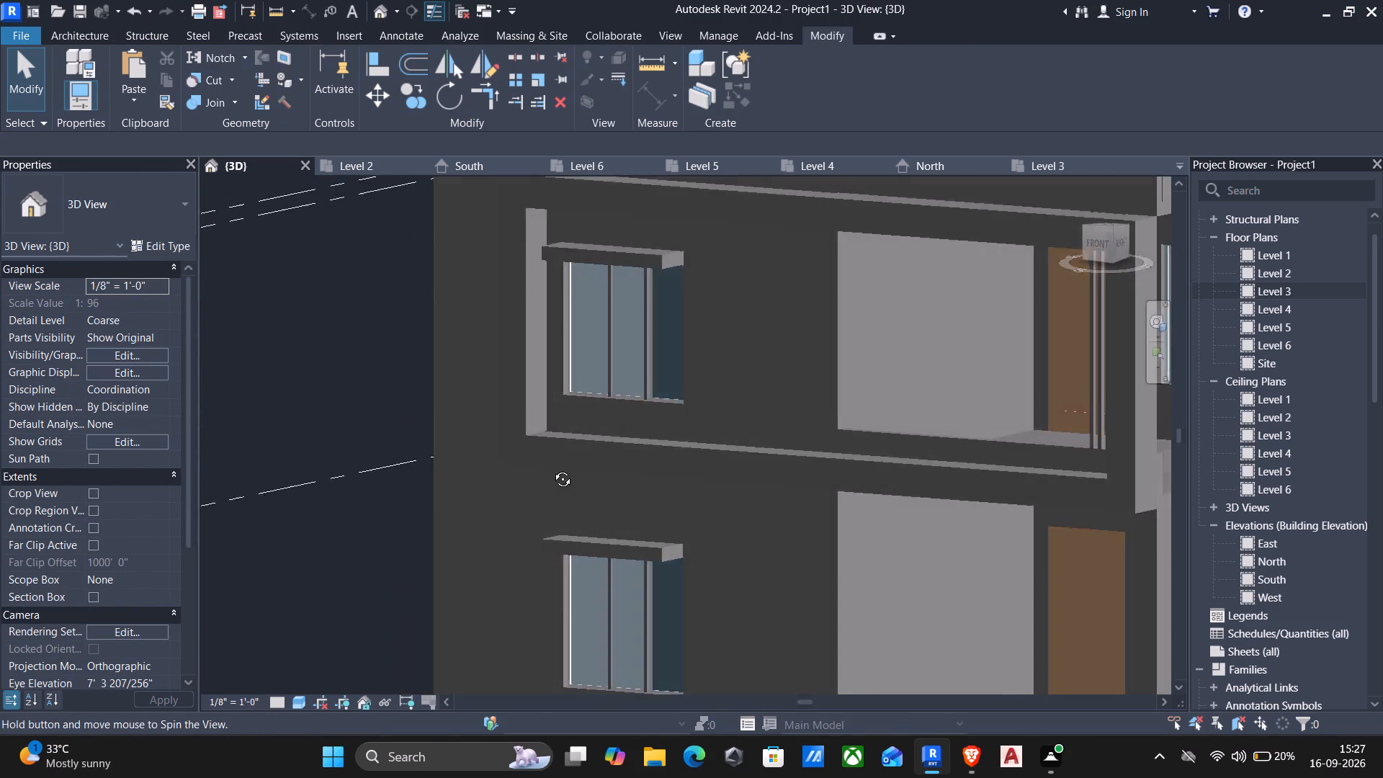
{"action": "middle_click_drag", "start_coordinate": [552, 468], "coordinate": [853, 529], "text": "shift"}
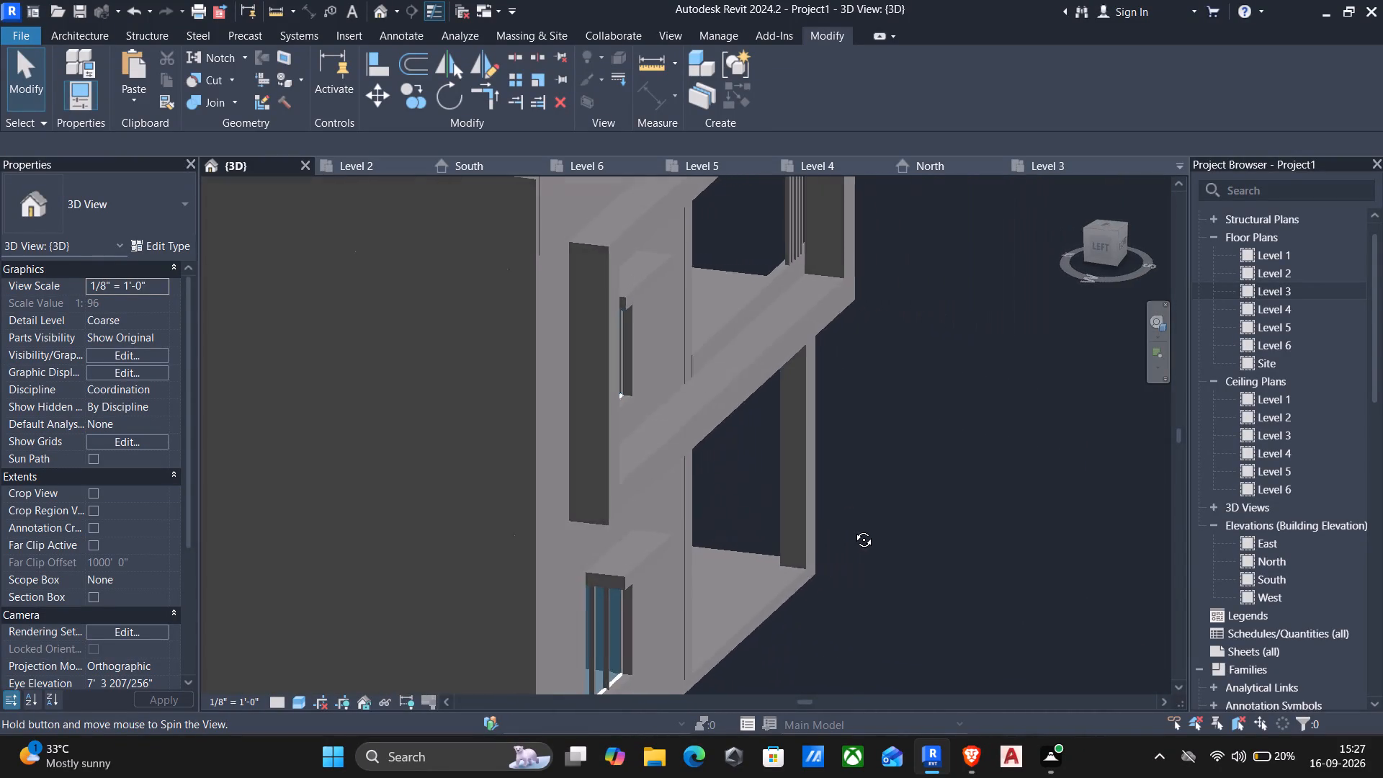
{"action": "middle_click_drag", "start_coordinate": [853, 529], "coordinate": [575, 545], "text": "shift"}
{"action": "scroll", "coordinate": [577, 544], "scroll_direction": "down", "scroll_amount": 6, "text": "shift"}
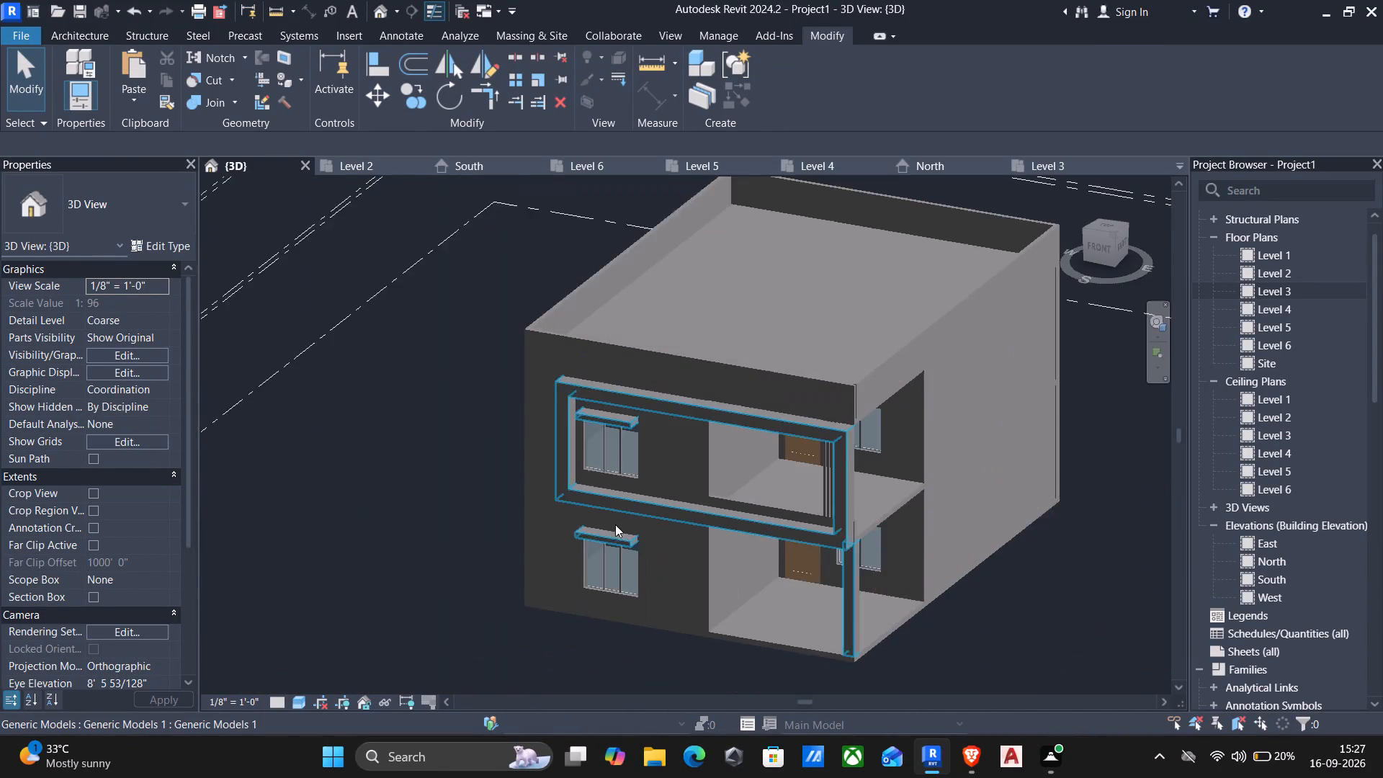
{"action": "scroll", "coordinate": [615, 524], "scroll_direction": "down", "scroll_amount": 3, "text": "shift"}
{"action": "middle_click_drag", "start_coordinate": [640, 558], "coordinate": [890, 516], "text": "shift"}
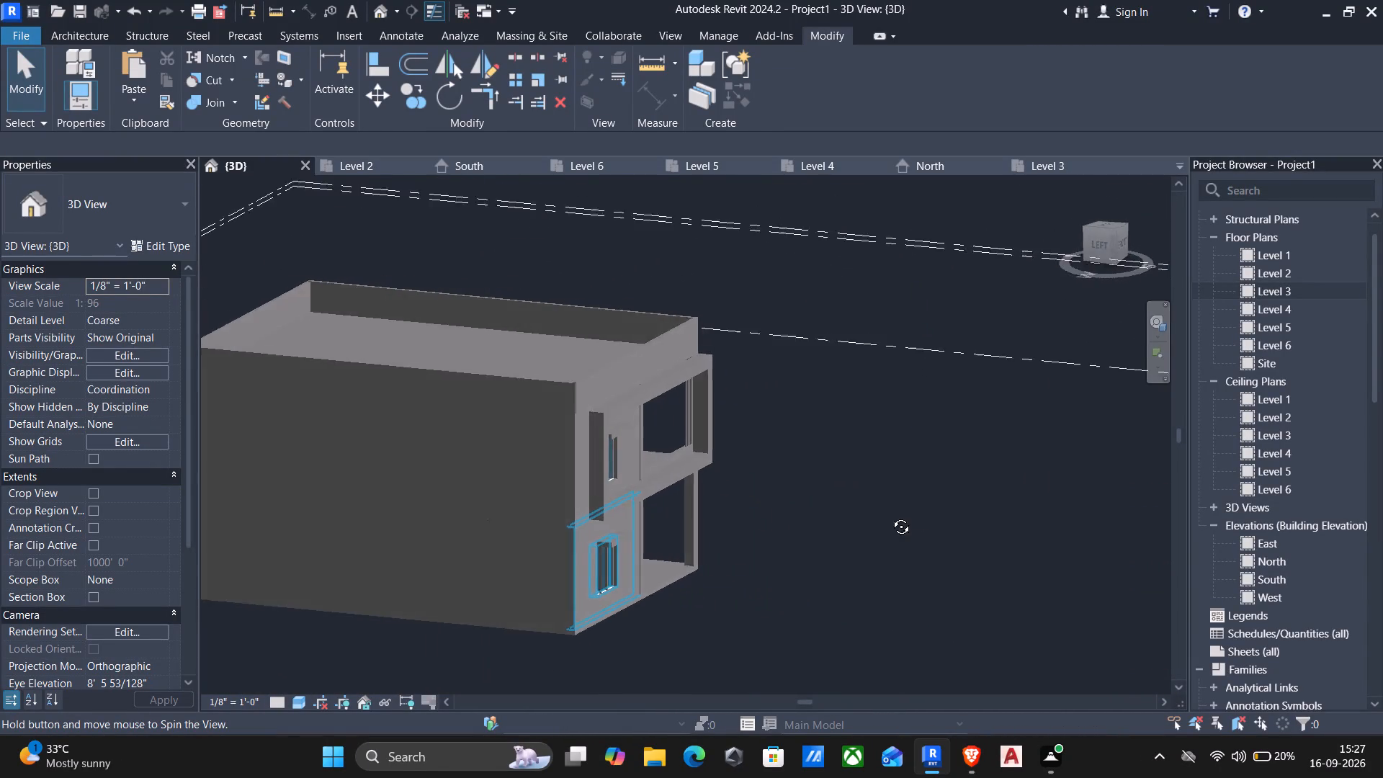
{"action": "middle_click_drag", "start_coordinate": [890, 516], "coordinate": [631, 529], "text": "shift"}
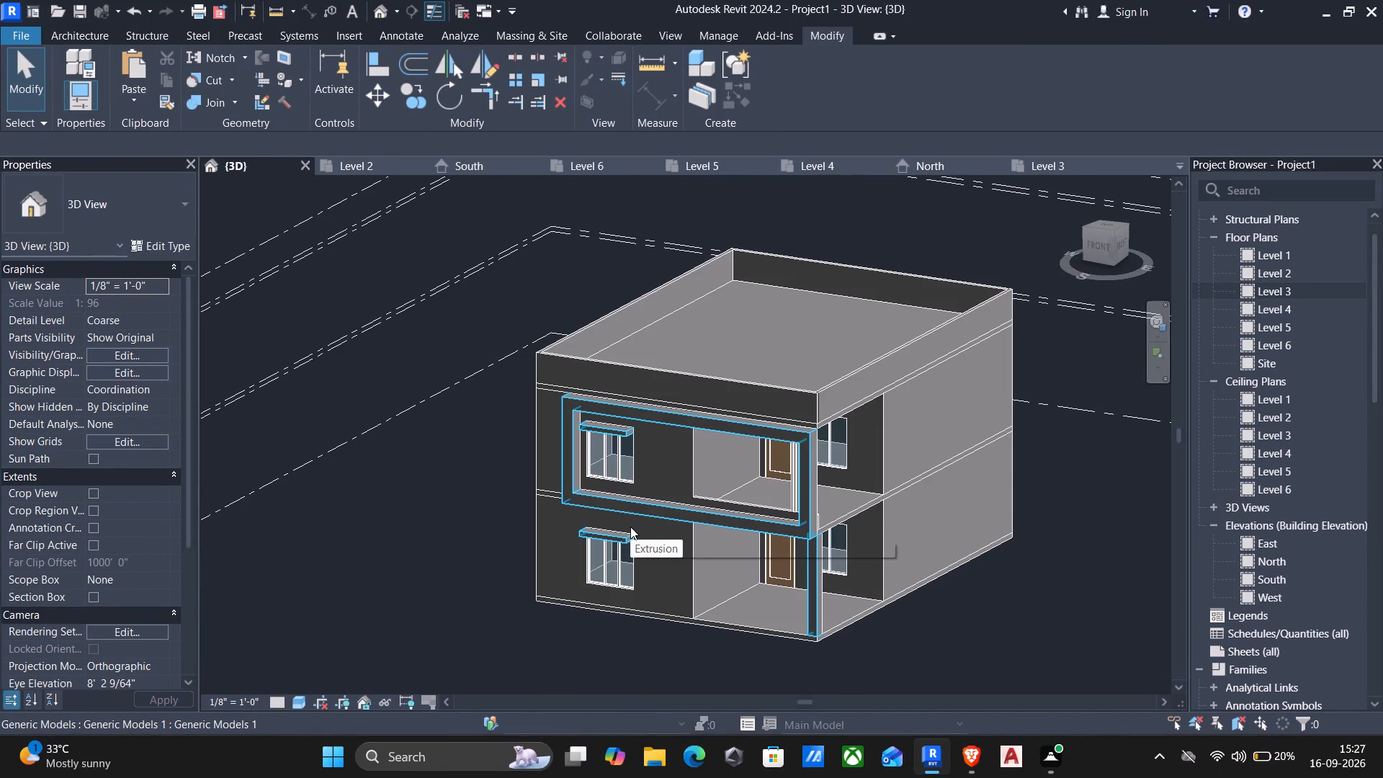
Start a new in-place model in the Generic Models category, keeping the suggested name.
{"action": "left_click", "coordinate": [89, 41]}
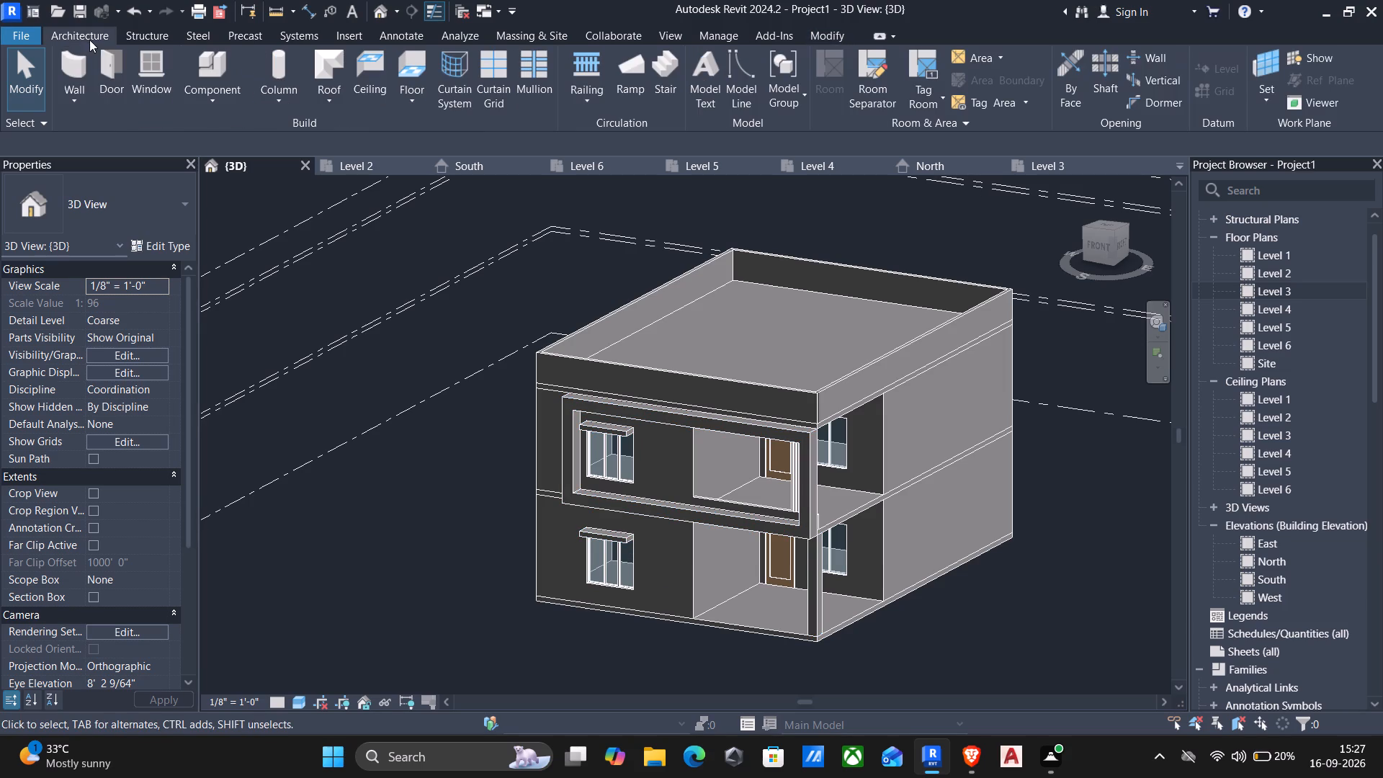
{"action": "left_click", "coordinate": [210, 103]}
{"action": "left_click", "coordinate": [246, 173]}
{"action": "scroll", "coordinate": [681, 368], "scroll_direction": "down", "scroll_amount": 2}
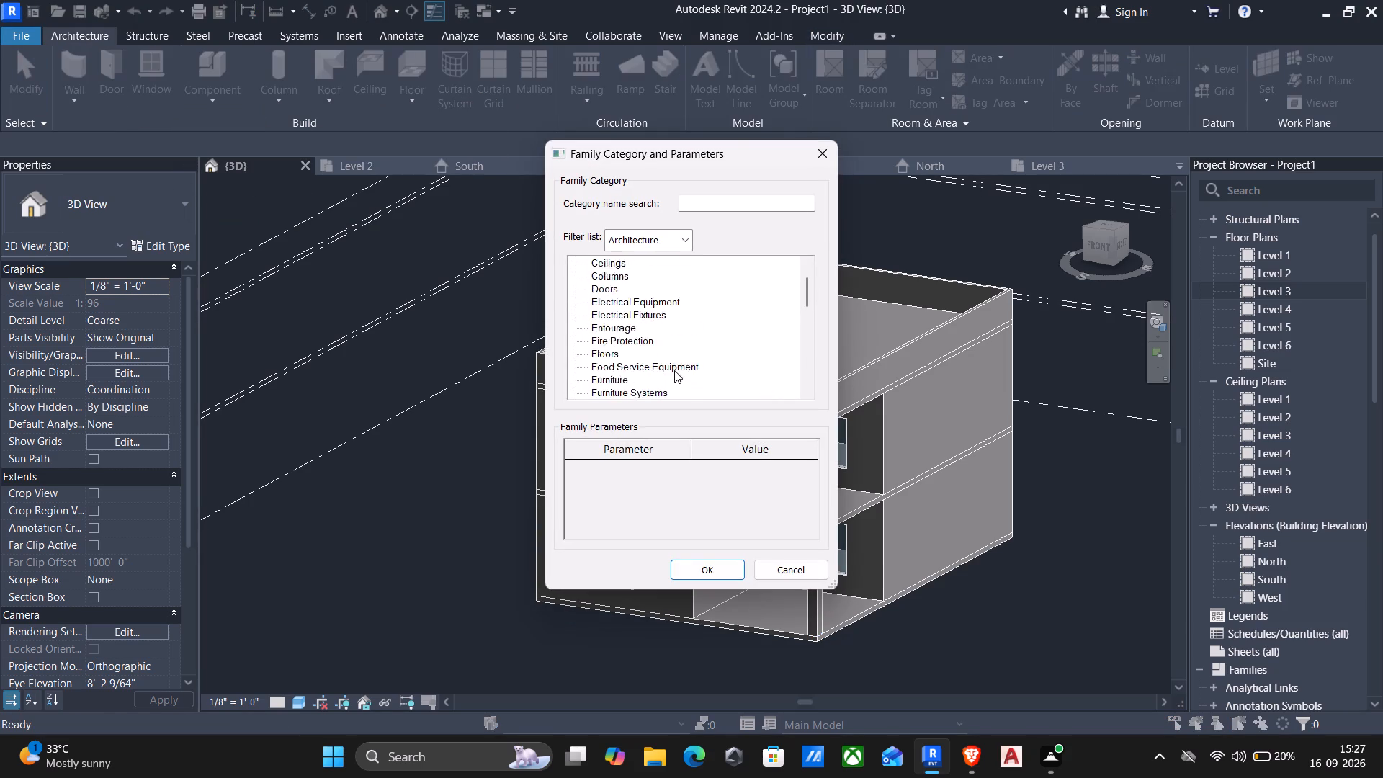
{"action": "scroll", "coordinate": [674, 370], "scroll_direction": "down", "scroll_amount": 7}
{"action": "left_click", "coordinate": [632, 309]}
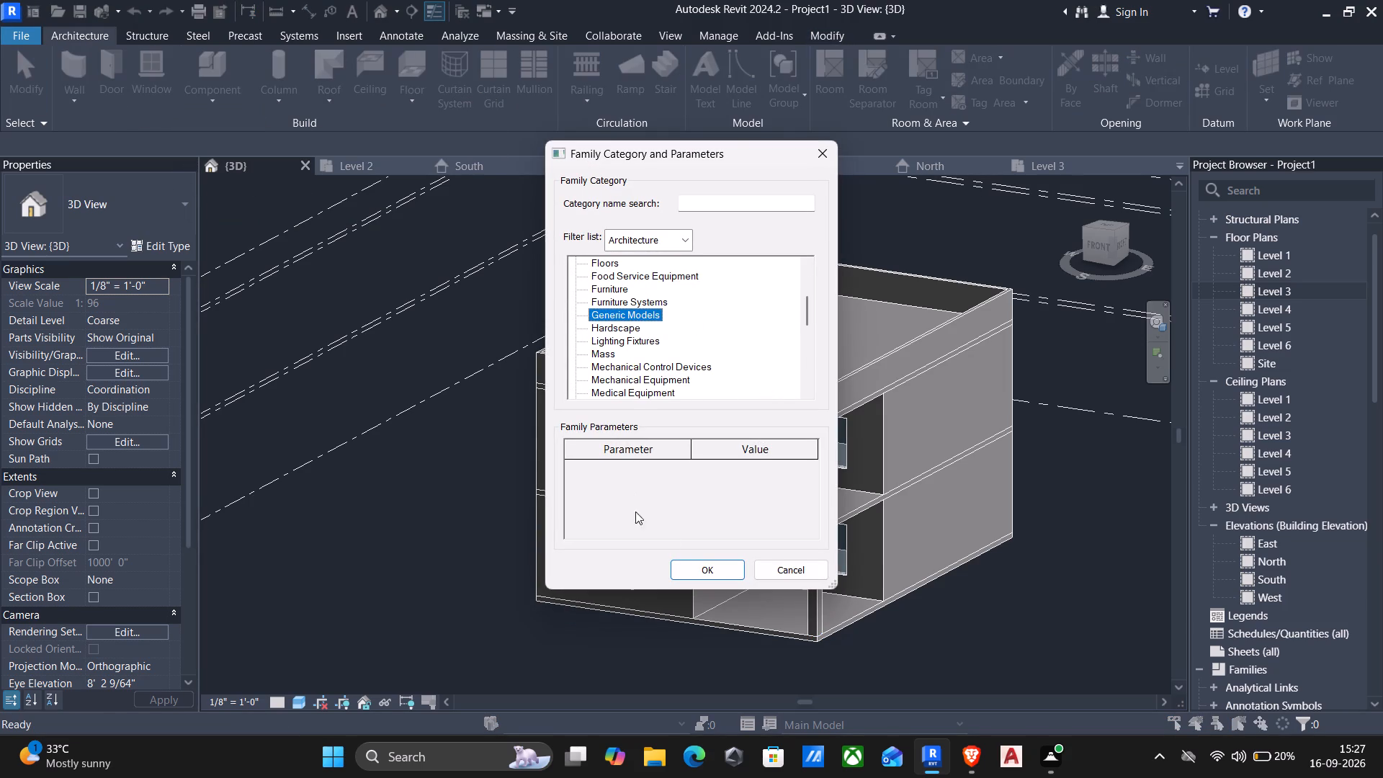
{"action": "left_click", "coordinate": [695, 569]}
{"action": "left_click", "coordinate": [704, 402]}
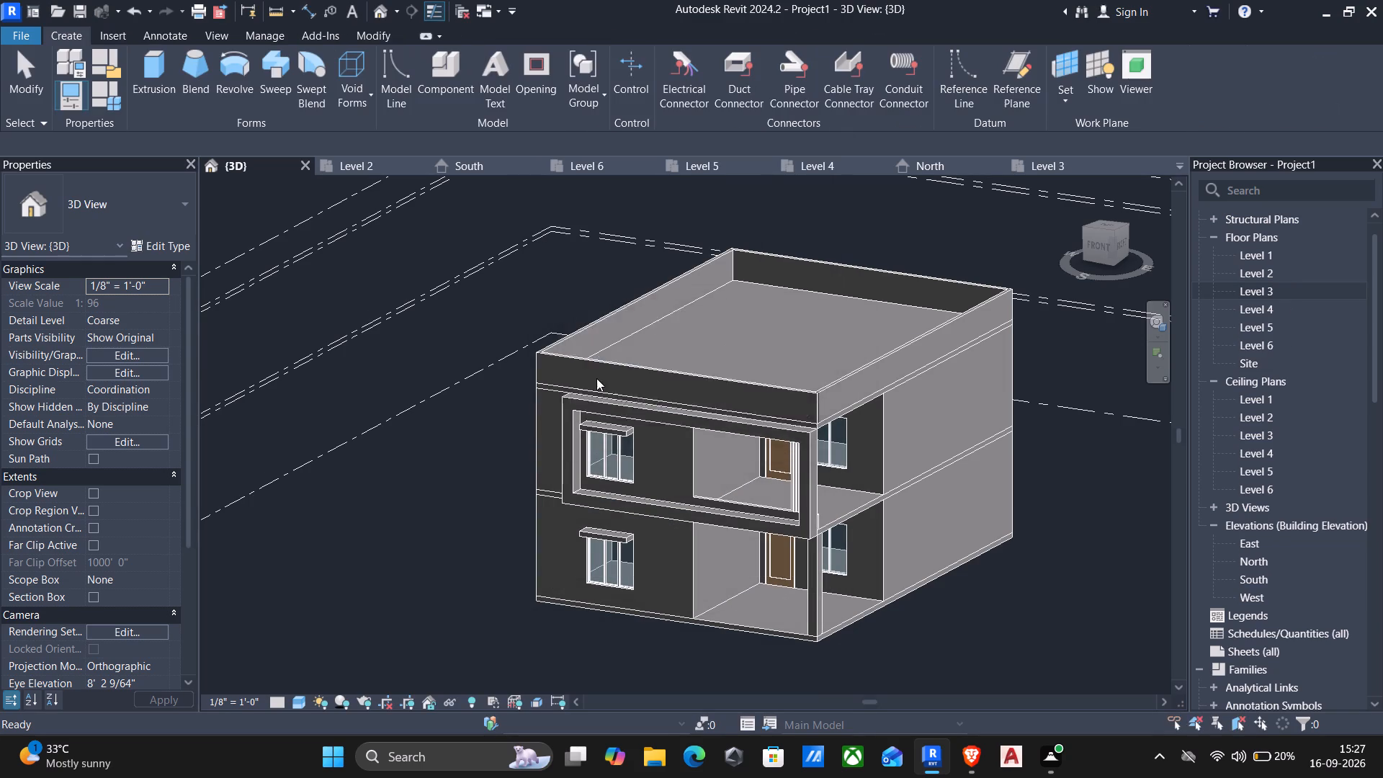
Sketch an extrusion rectangle on the front wall's face, from the parapet's left top corner to the wall base, about 1' 7" by 24' 6".
{"action": "left_click", "coordinate": [147, 66]}
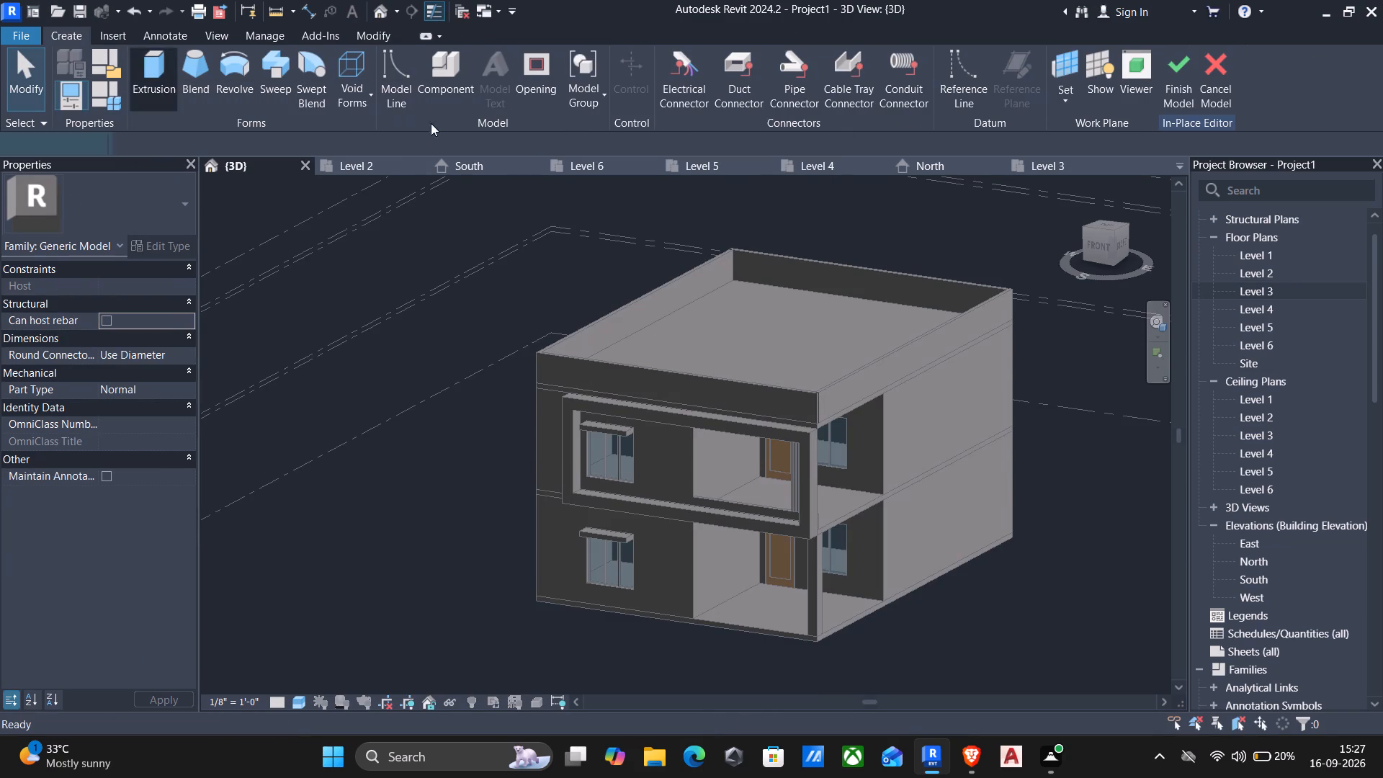
{"action": "left_click", "coordinate": [820, 100]}
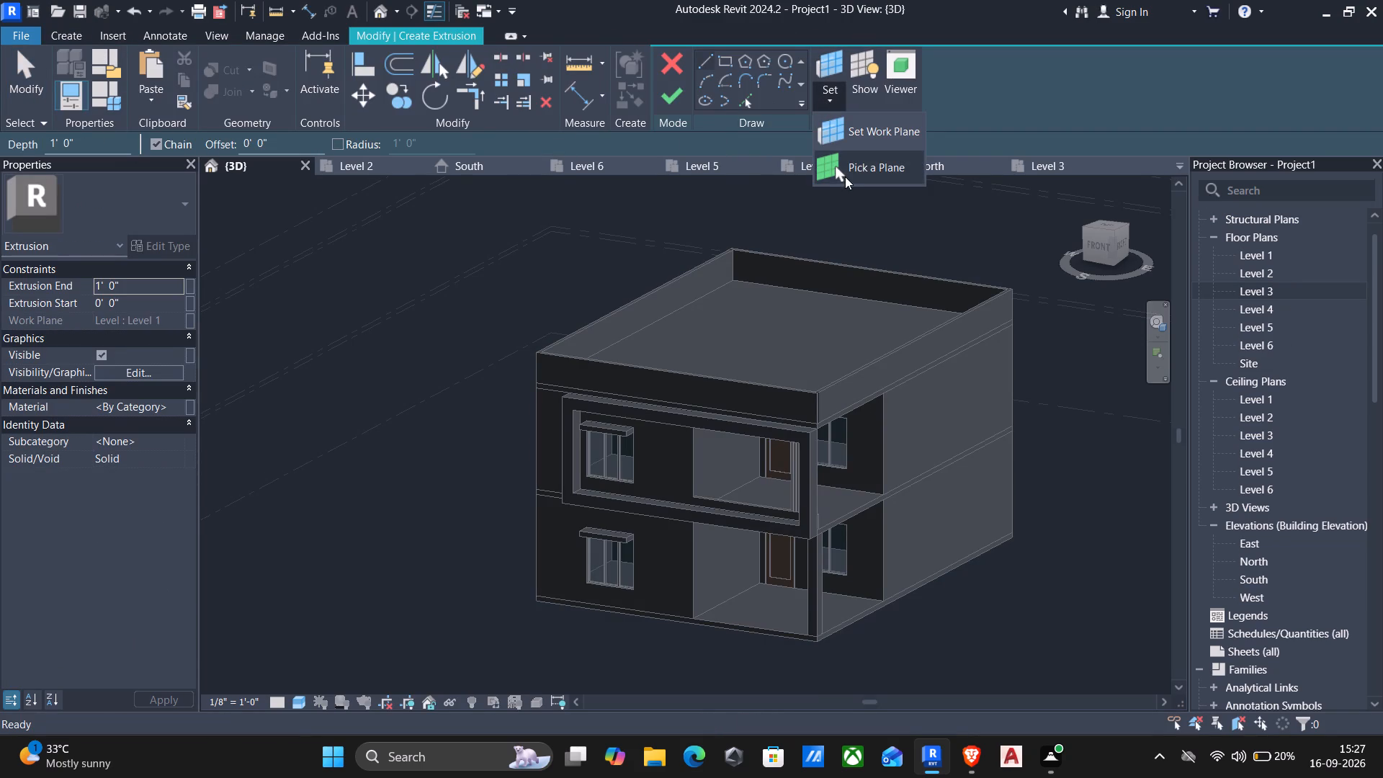
{"action": "left_click", "coordinate": [845, 171]}
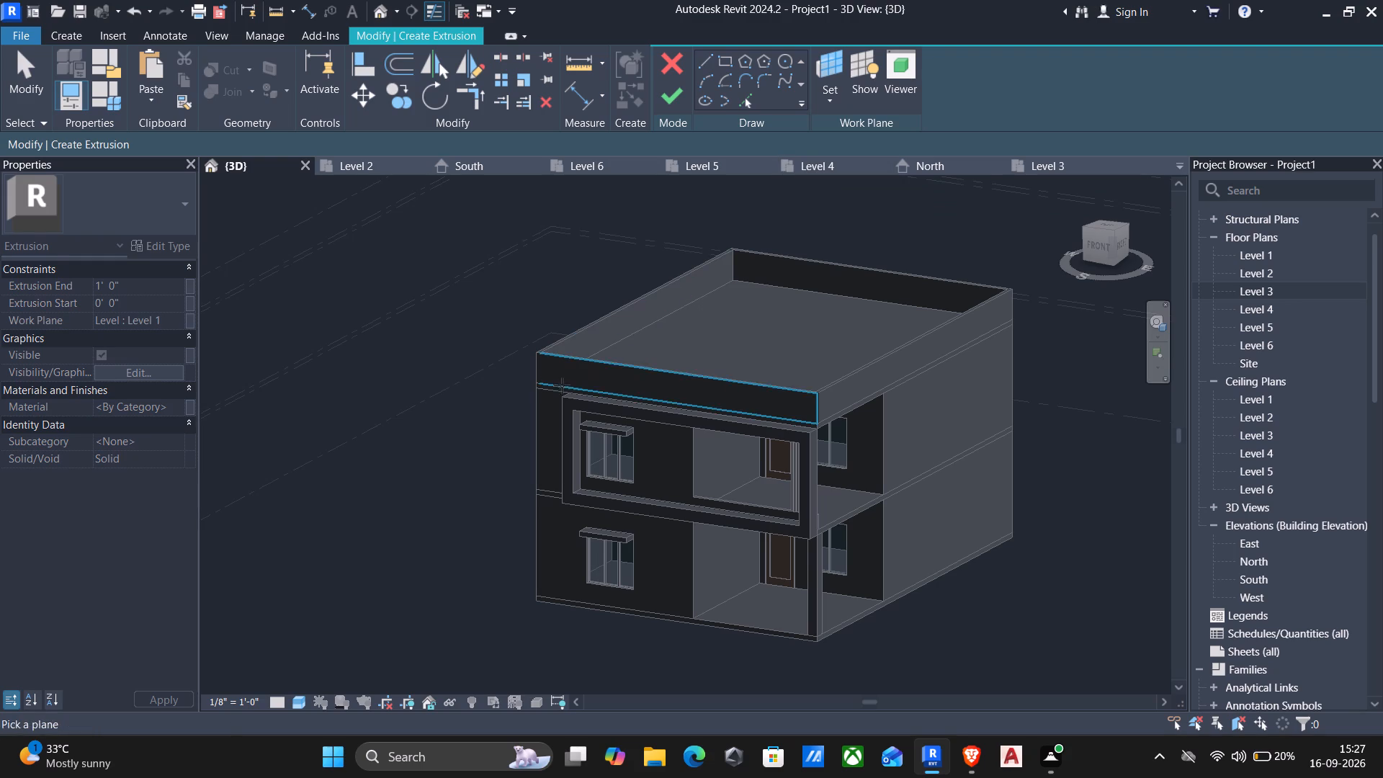
{"action": "left_click", "coordinate": [542, 409]}
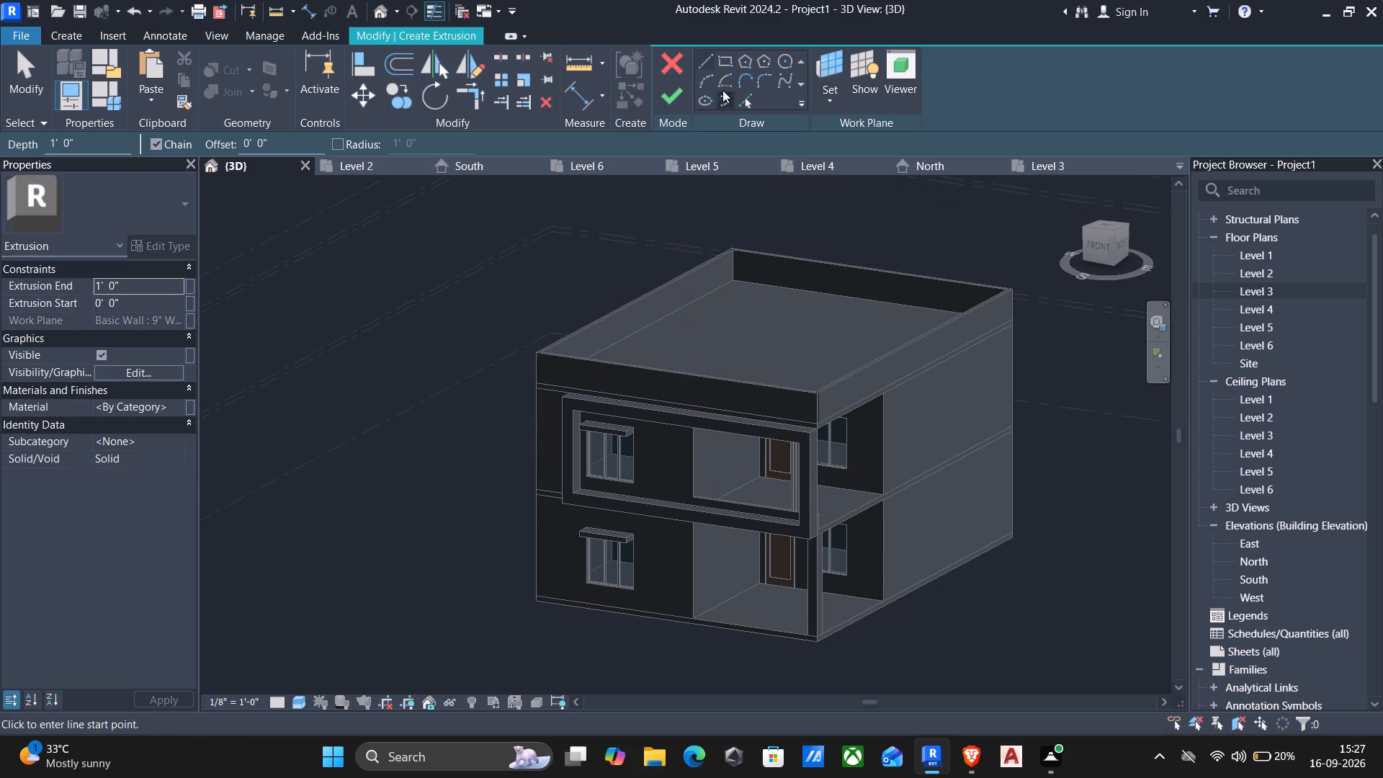
{"action": "left_click", "coordinate": [727, 63]}
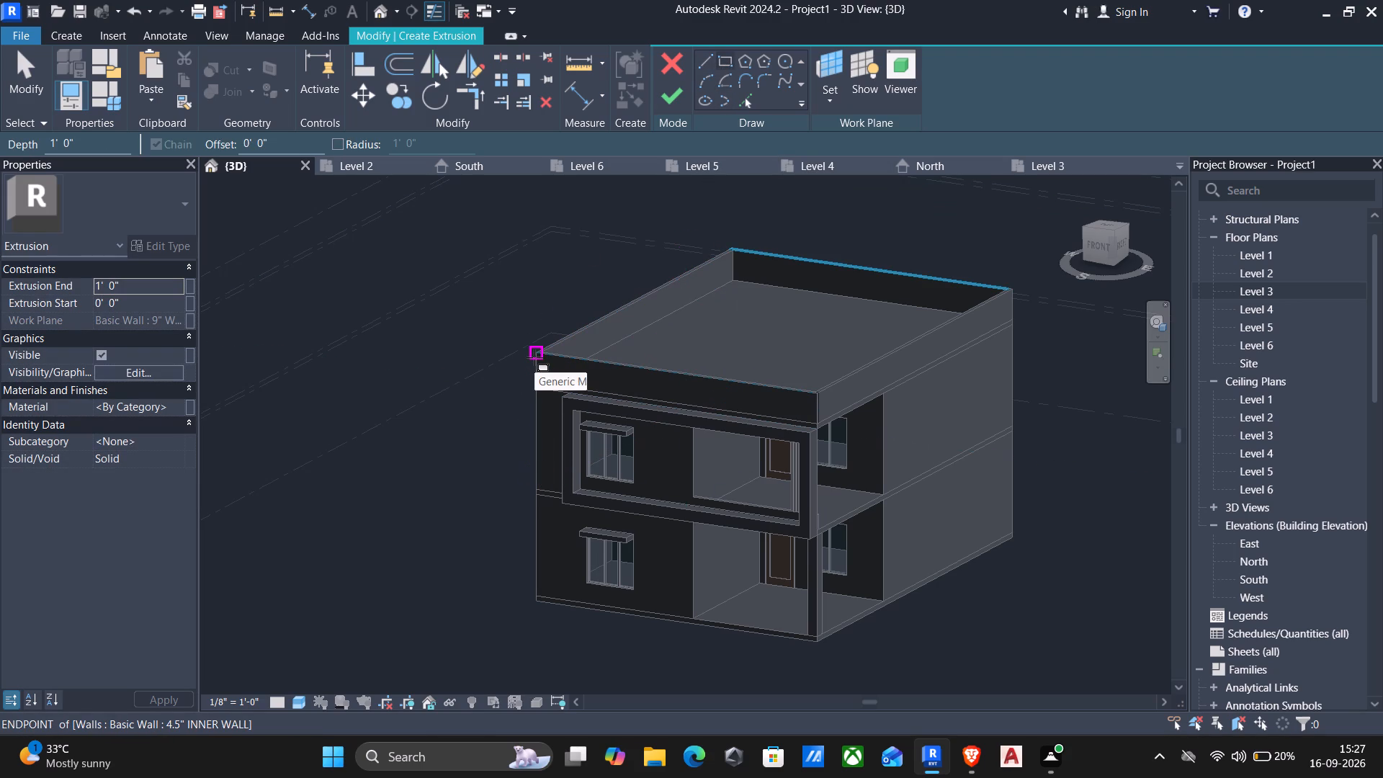
{"action": "scroll", "coordinate": [534, 357], "scroll_direction": "up", "scroll_amount": 5}
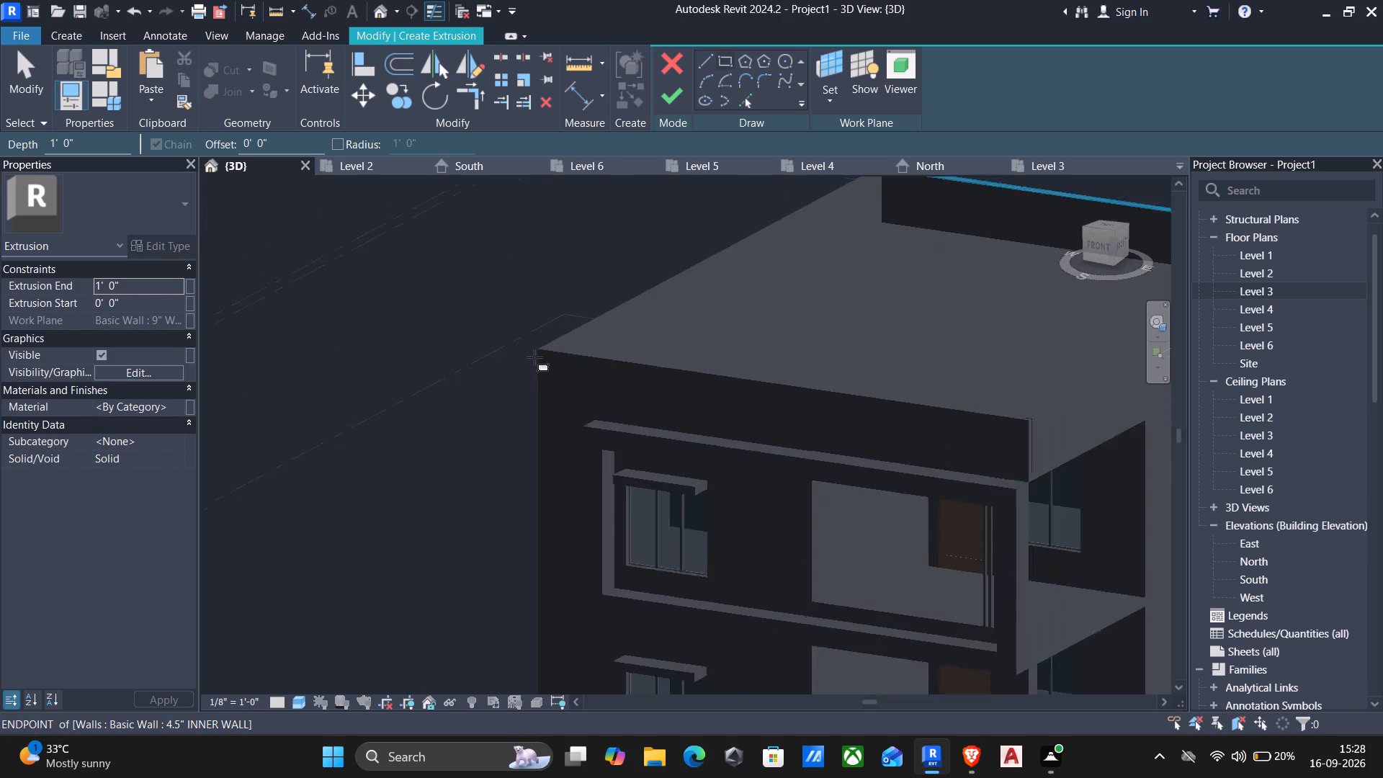
{"action": "scroll", "coordinate": [534, 357], "scroll_direction": "up", "scroll_amount": 1}
{"action": "left_click", "coordinate": [540, 350]}
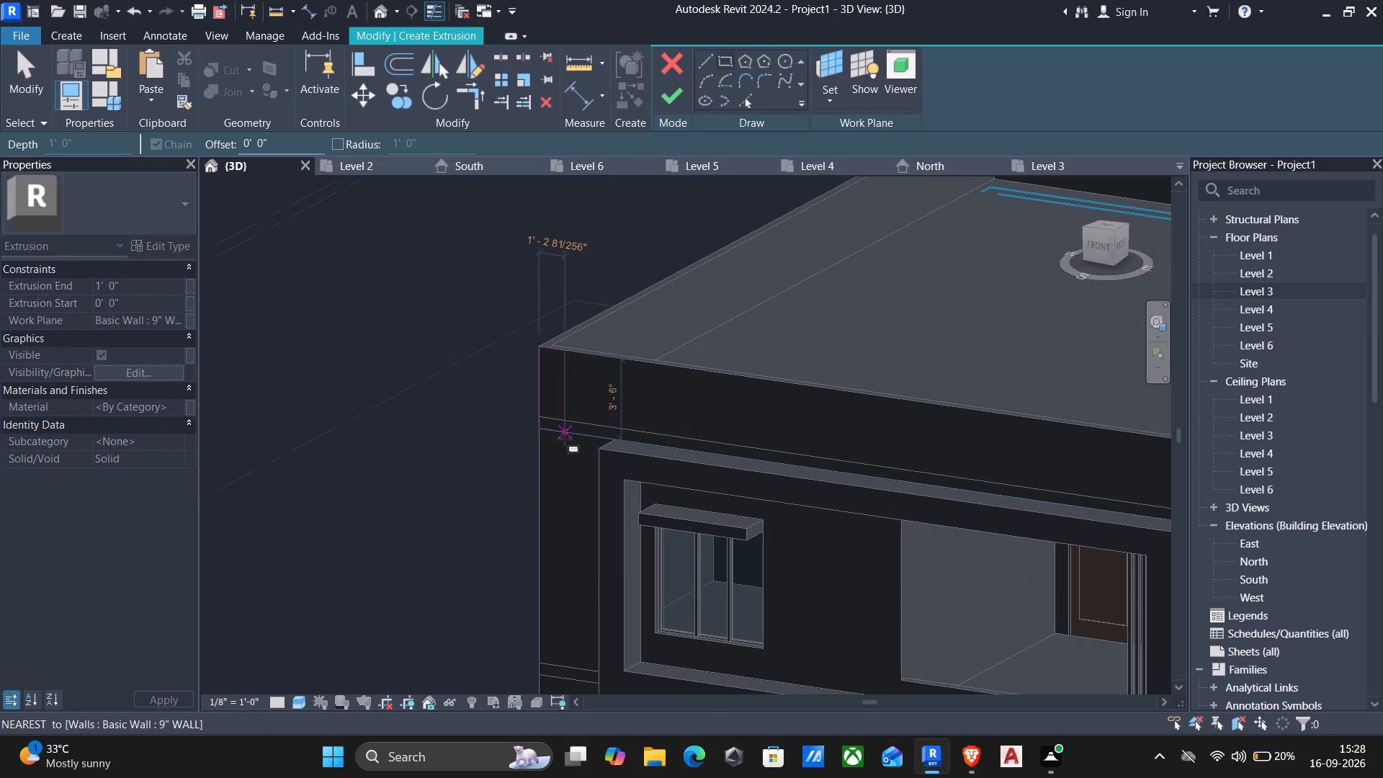
{"action": "middle_click_drag", "start_coordinate": [563, 512], "coordinate": [615, 338]}
{"action": "scroll", "coordinate": [546, 470], "scroll_direction": "down", "scroll_amount": 3}
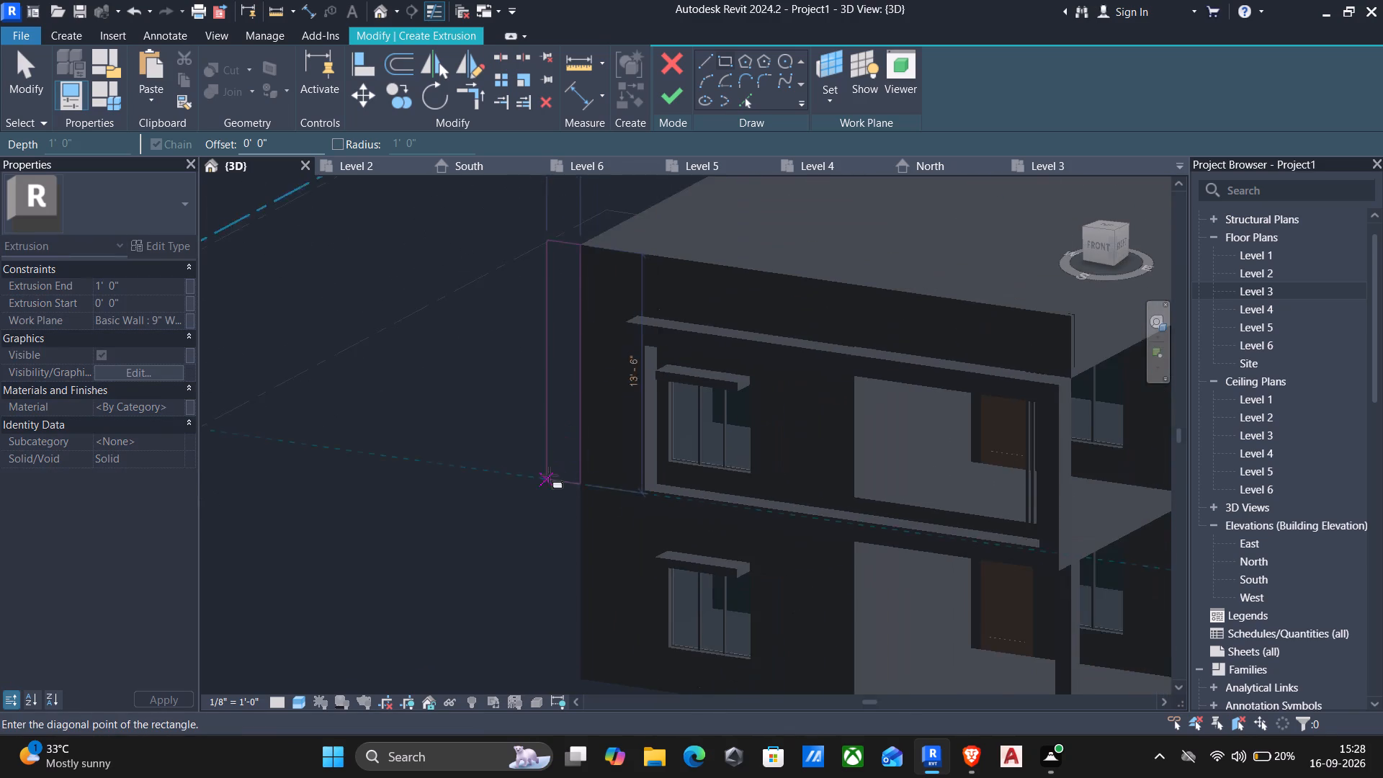
{"action": "scroll", "coordinate": [603, 650], "scroll_direction": "up", "scroll_amount": 3}
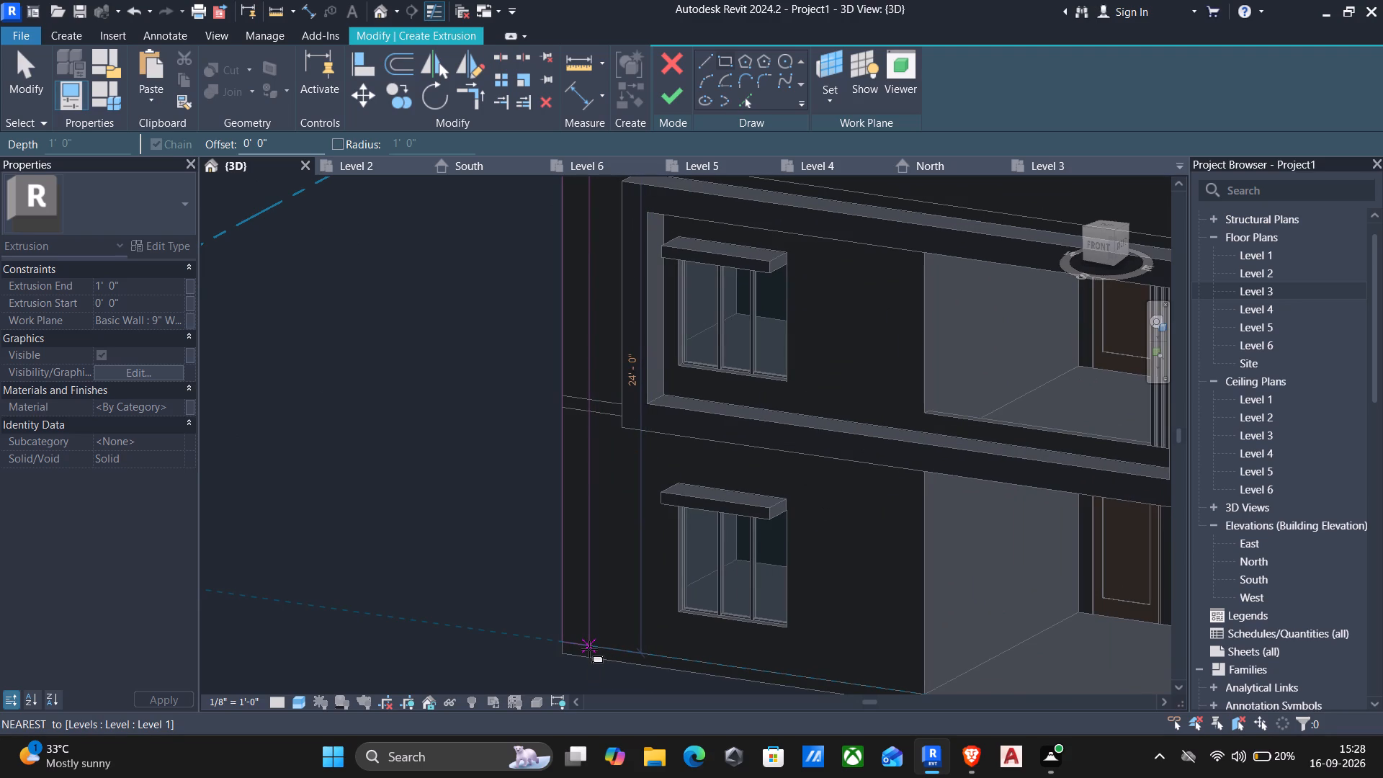
{"action": "left_click", "coordinate": [596, 658]}
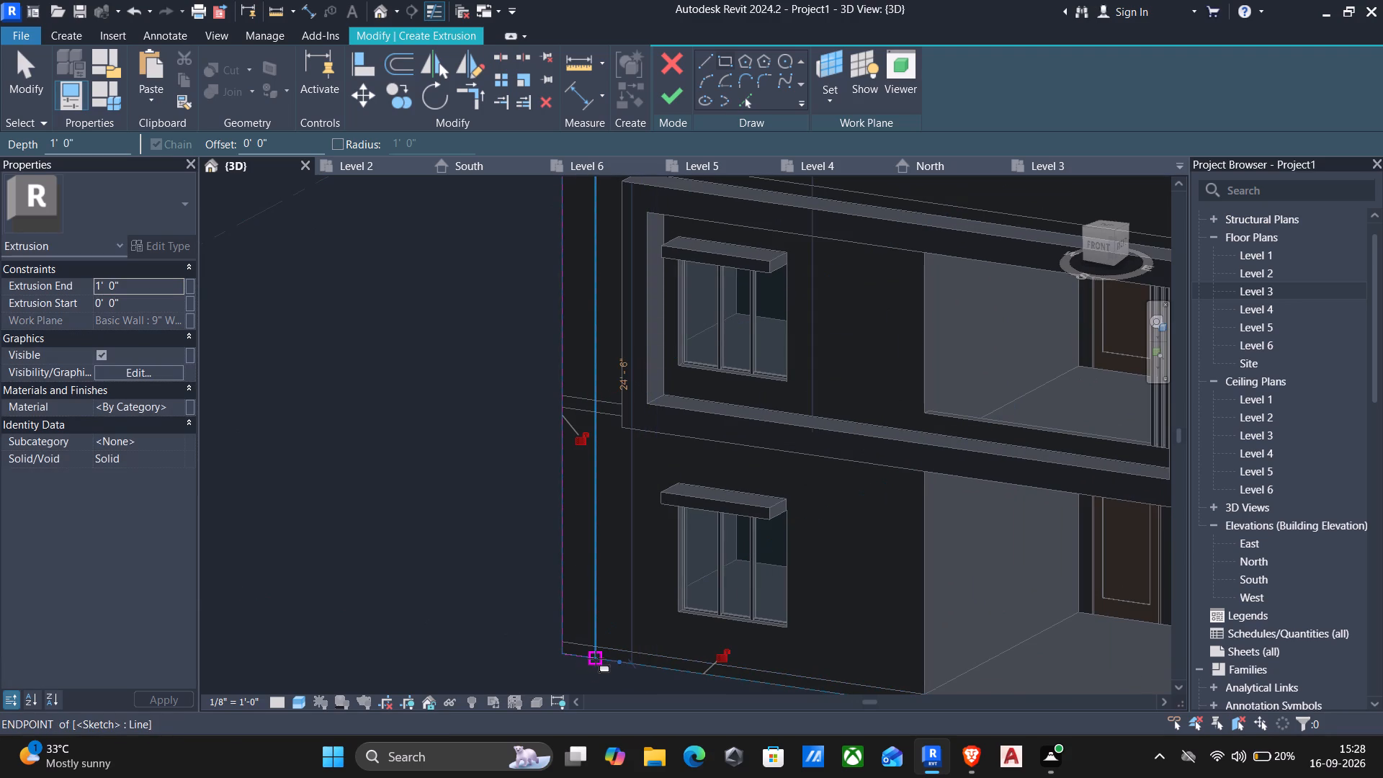
{"action": "key", "text": "Escape"}
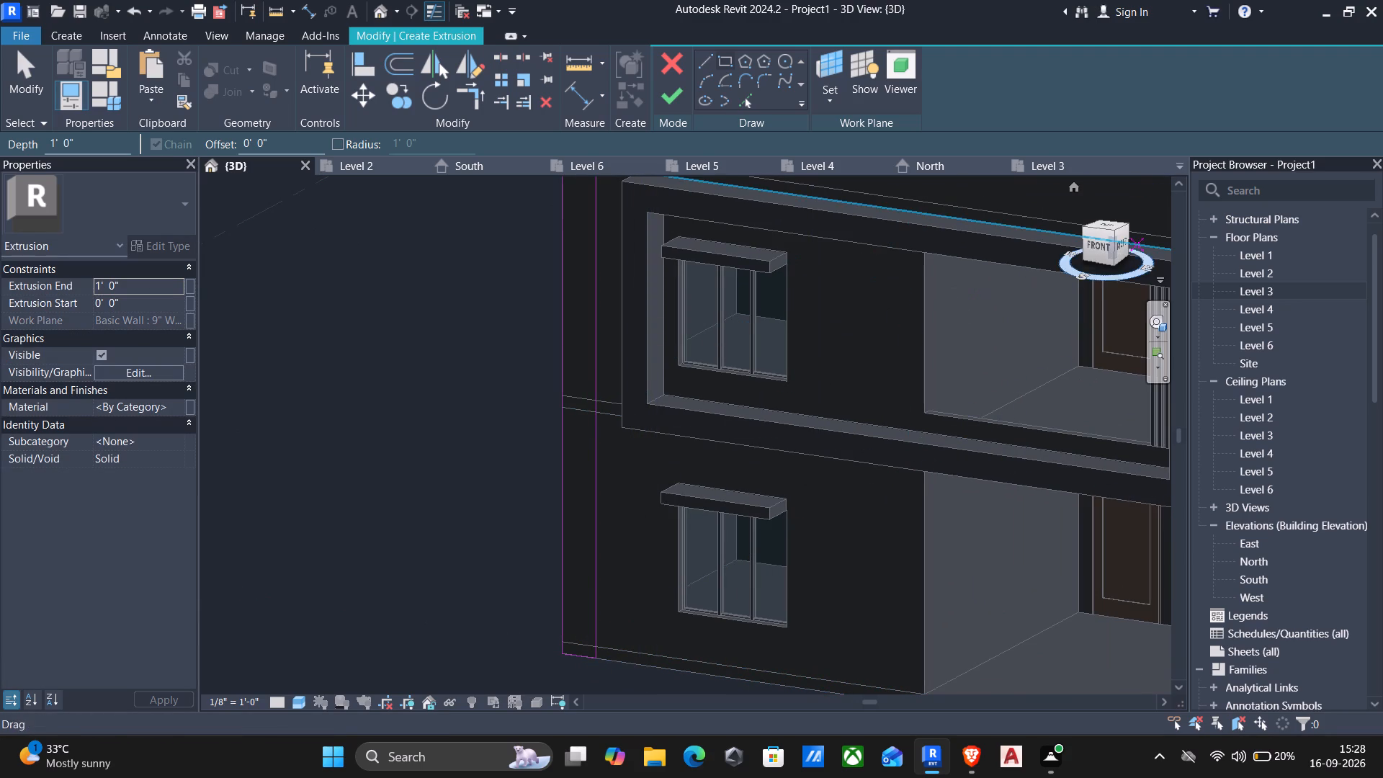
Set the strip sketch's width to 1' 6" by repositioning its inner vertical line, working in the Front view.
{"action": "left_click", "coordinate": [1093, 248]}
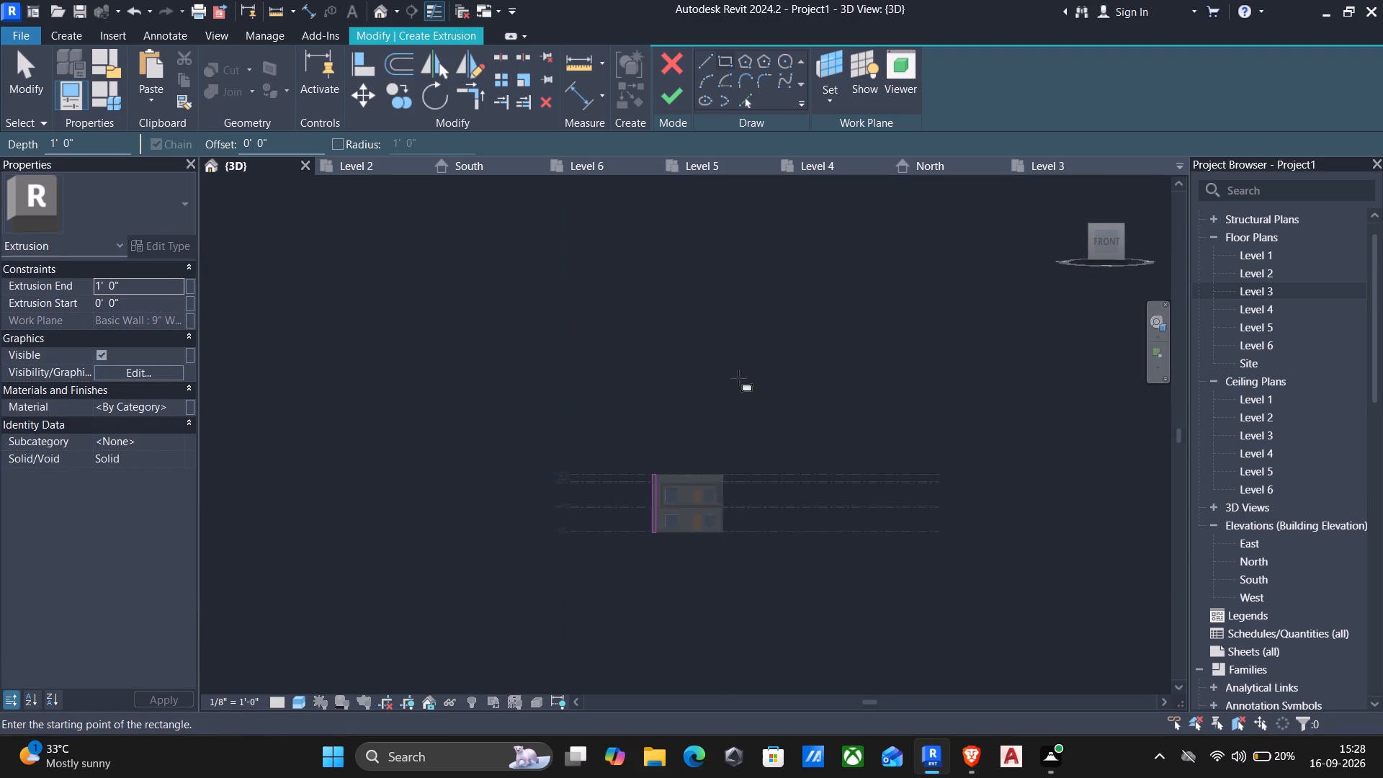
{"action": "scroll", "coordinate": [614, 452], "scroll_direction": "up", "scroll_amount": 10}
{"action": "scroll", "coordinate": [567, 508], "scroll_direction": "up", "scroll_amount": 3}
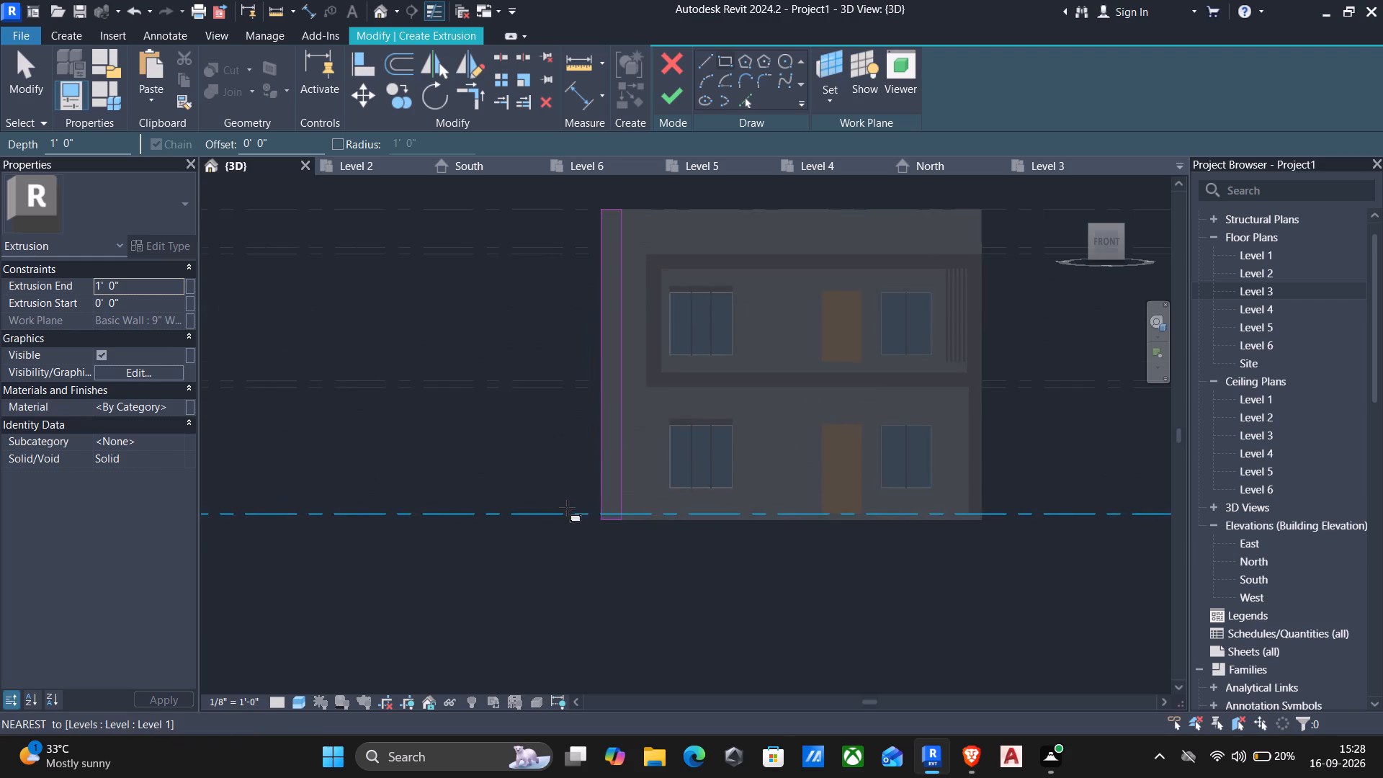
{"action": "key", "text": "Escape"}
{"action": "scroll", "coordinate": [597, 519], "scroll_direction": "up", "scroll_amount": 4}
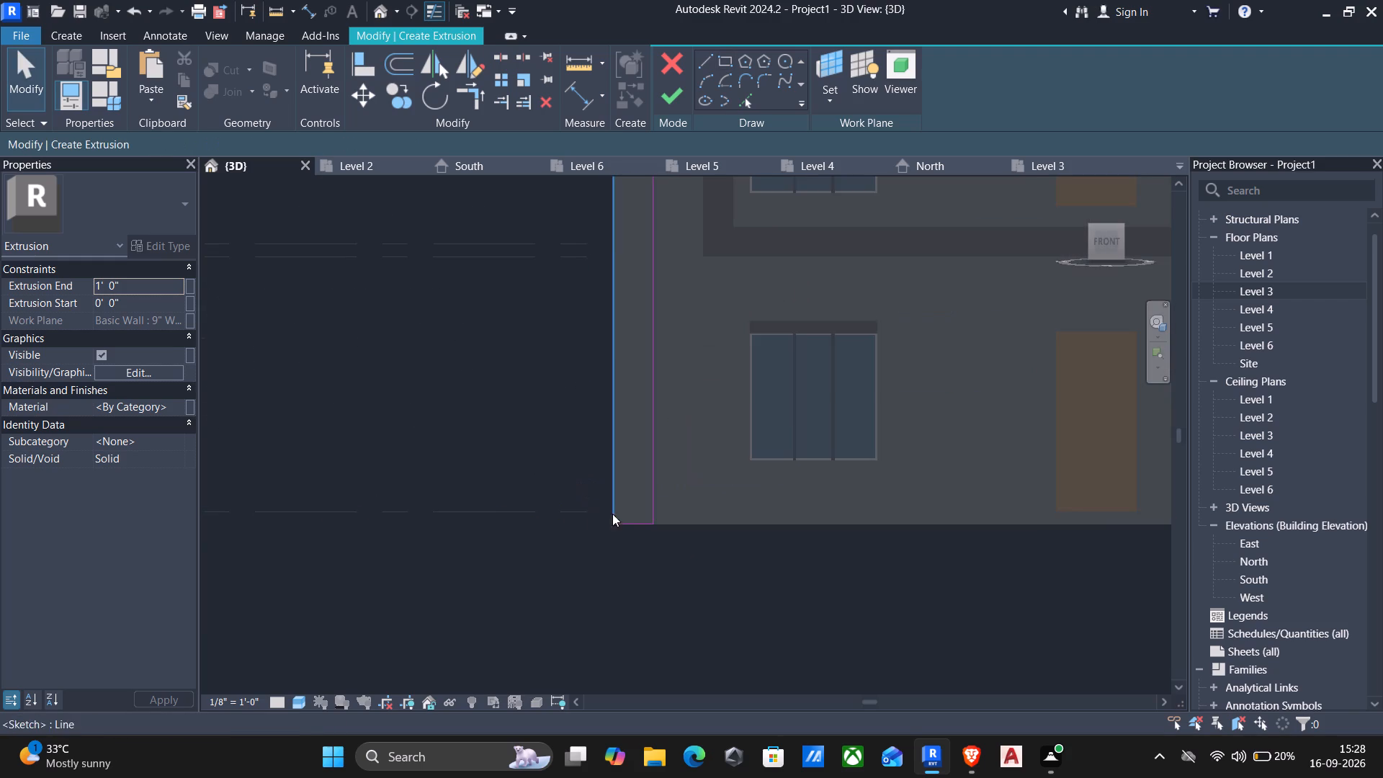
{"action": "left_click", "coordinate": [646, 495]}
{"action": "scroll", "coordinate": [590, 372], "scroll_direction": "down", "scroll_amount": 4}
{"action": "middle_click_drag", "start_coordinate": [549, 310], "coordinate": [546, 315]}
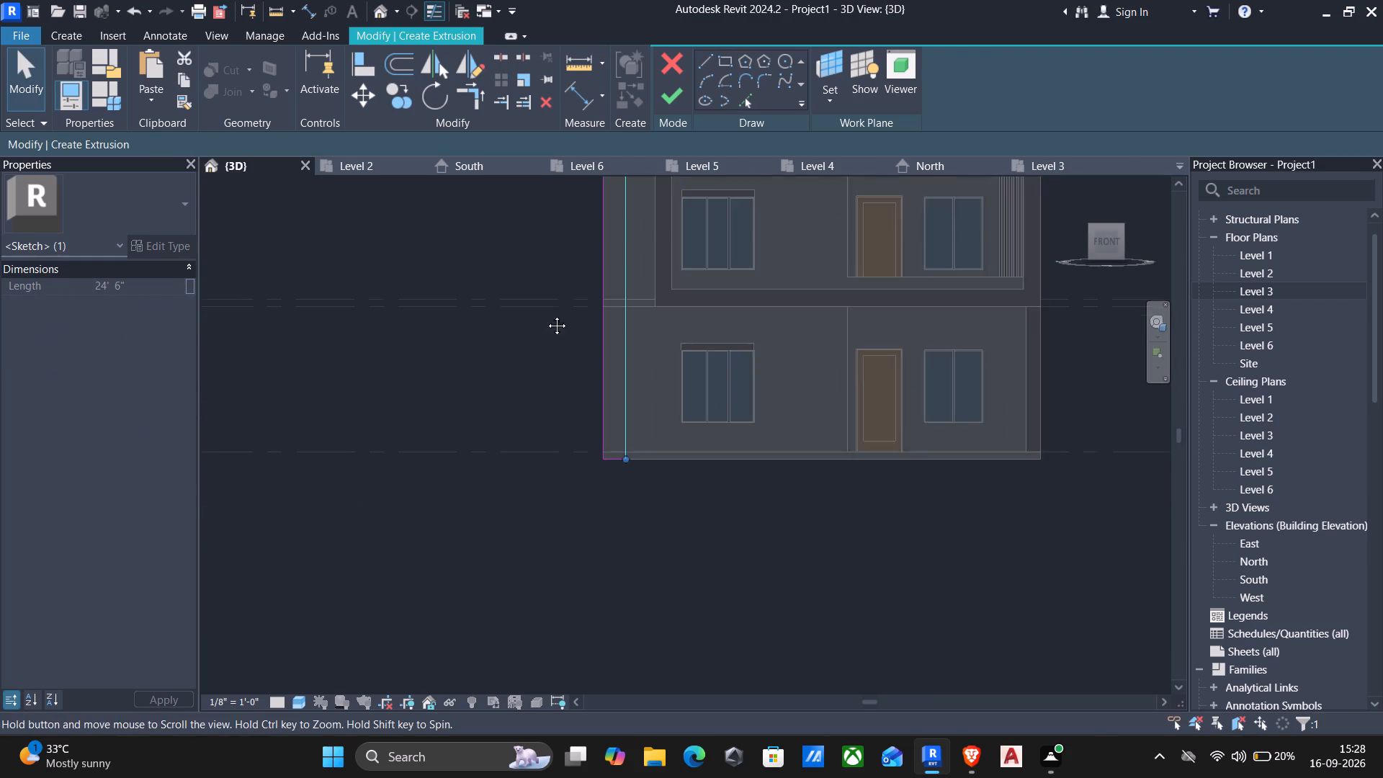
{"action": "middle_click_drag", "start_coordinate": [546, 315], "coordinate": [535, 676]}
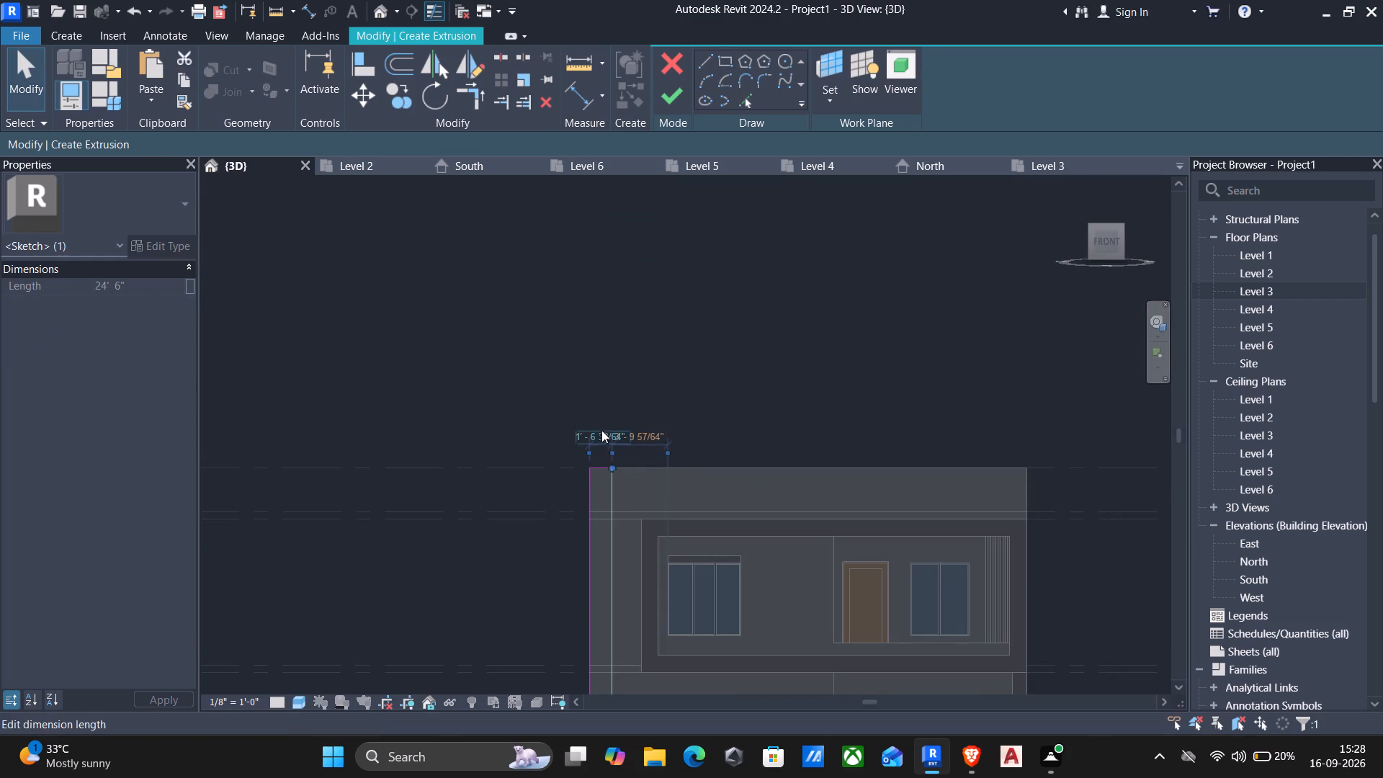
{"action": "left_click", "coordinate": [599, 436]}
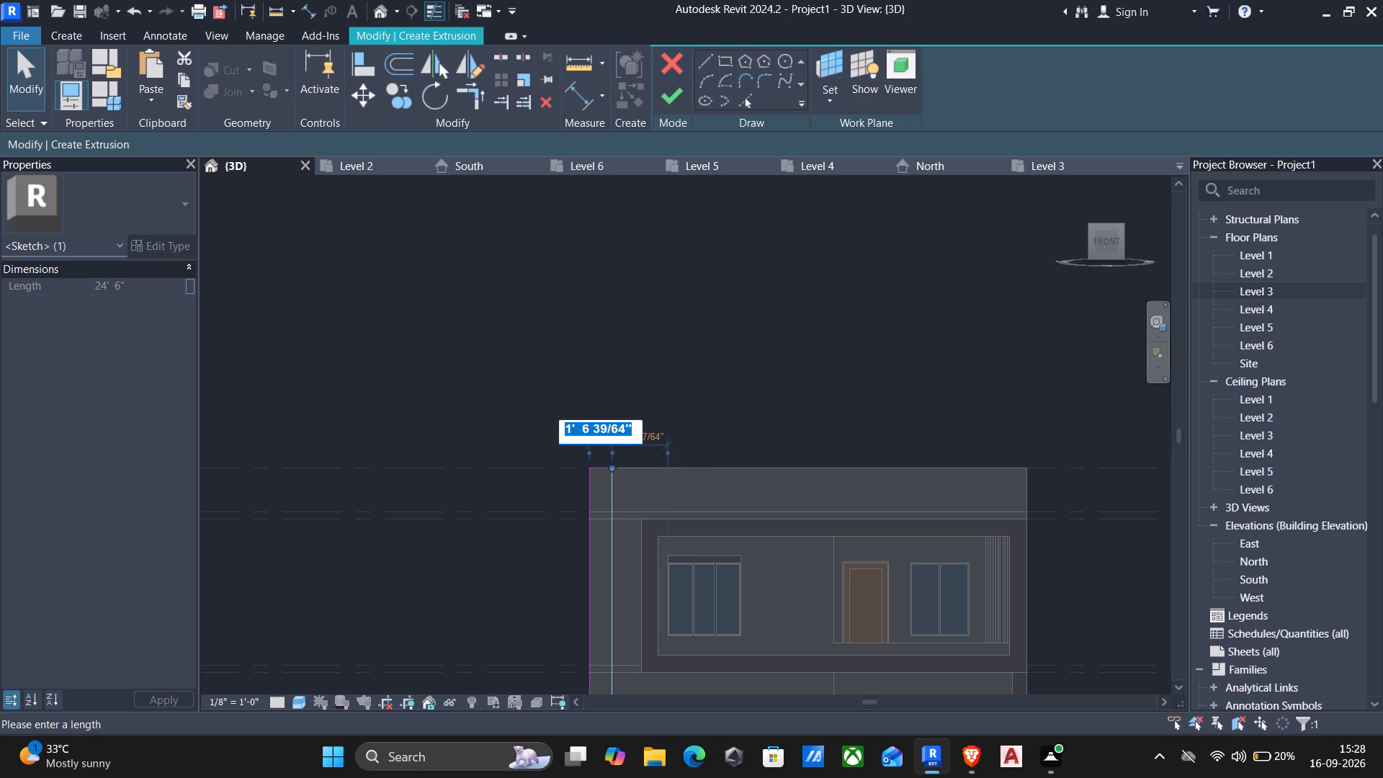
{"action": "type", "text": "1'"}
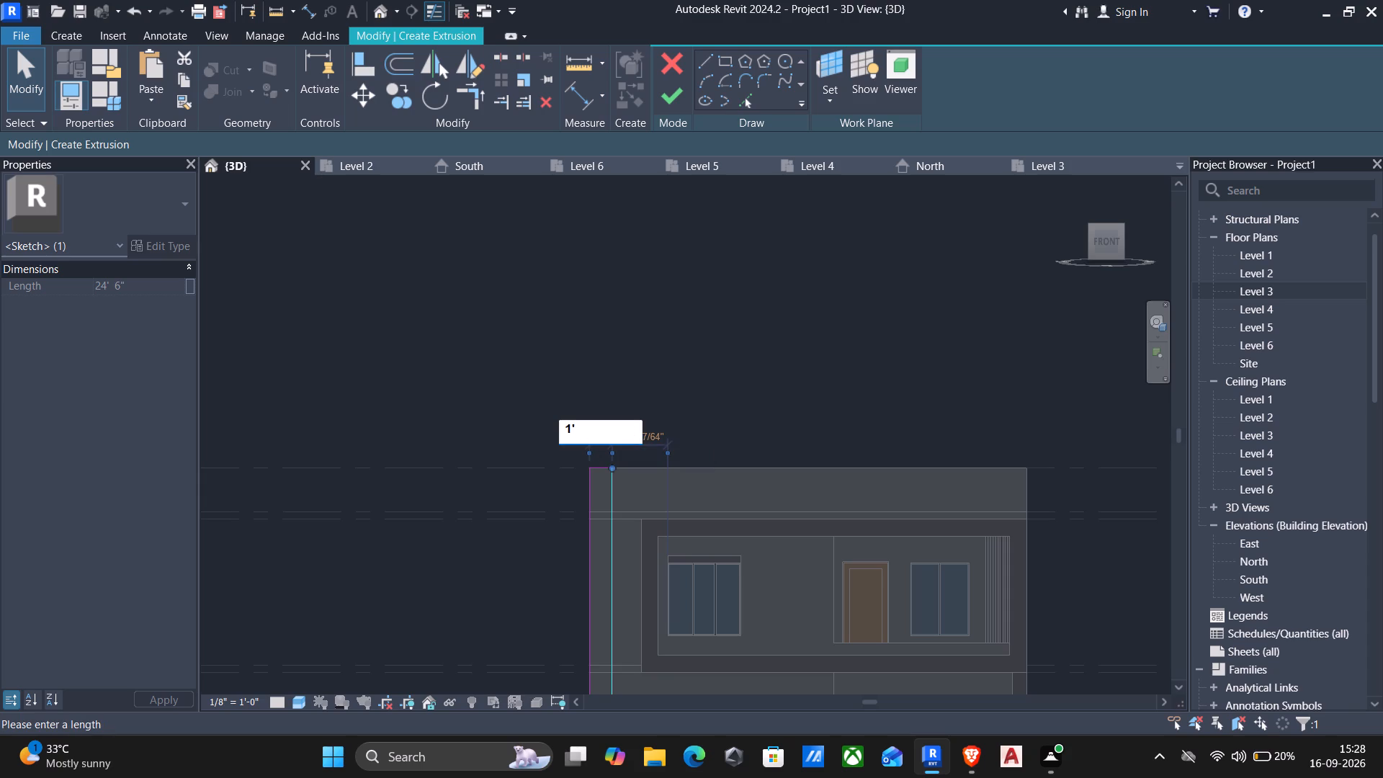
{"action": "key", "text": "6"}
{"action": "key", "text": "shift+quotedbl"}
{"action": "key", "text": "Return"}
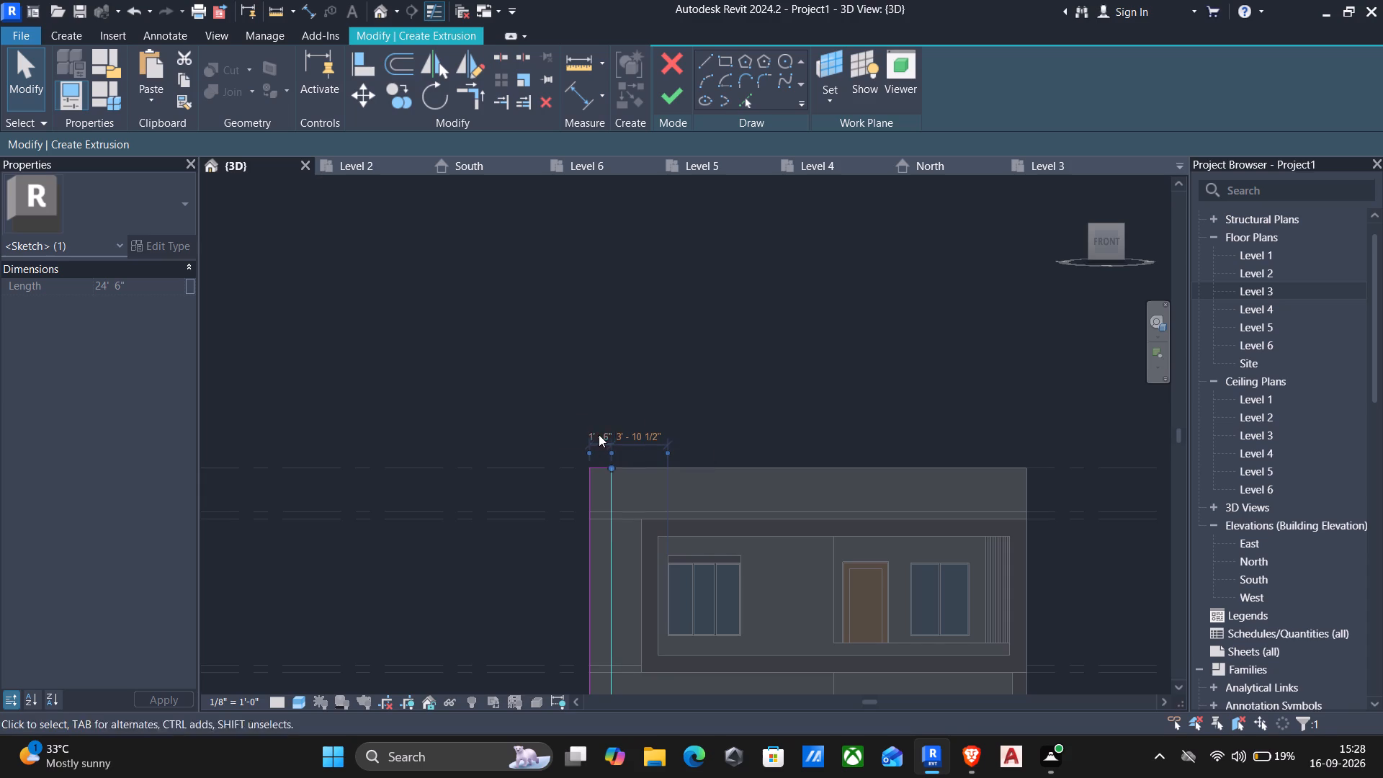
Finish the strip's sketch with a 1' extrusion depth and complete the in-place model.
{"action": "left_click", "coordinate": [664, 99]}
{"action": "scroll", "coordinate": [556, 298], "scroll_direction": "down", "scroll_amount": 2}
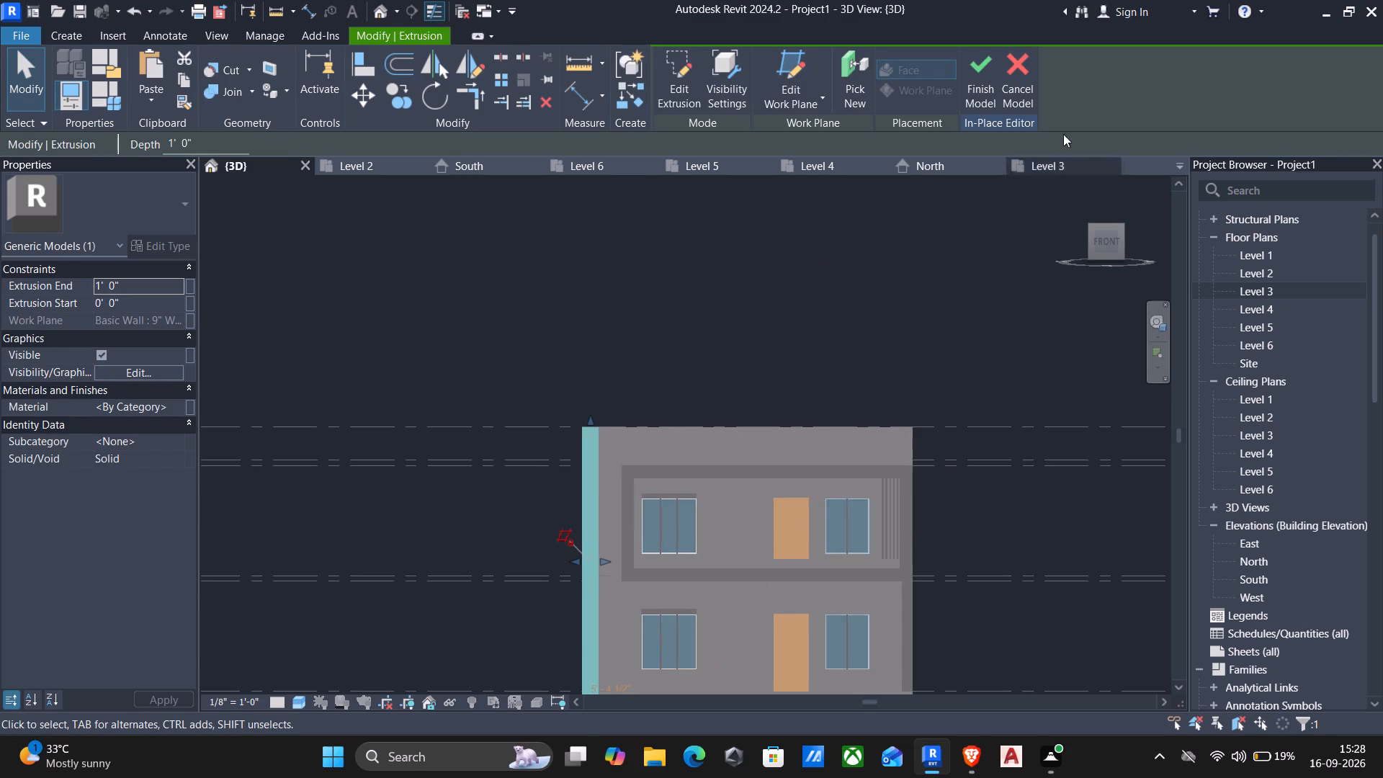
{"action": "scroll", "coordinate": [903, 194], "scroll_direction": "down", "scroll_amount": 1}
{"action": "left_click", "coordinate": [980, 67]}
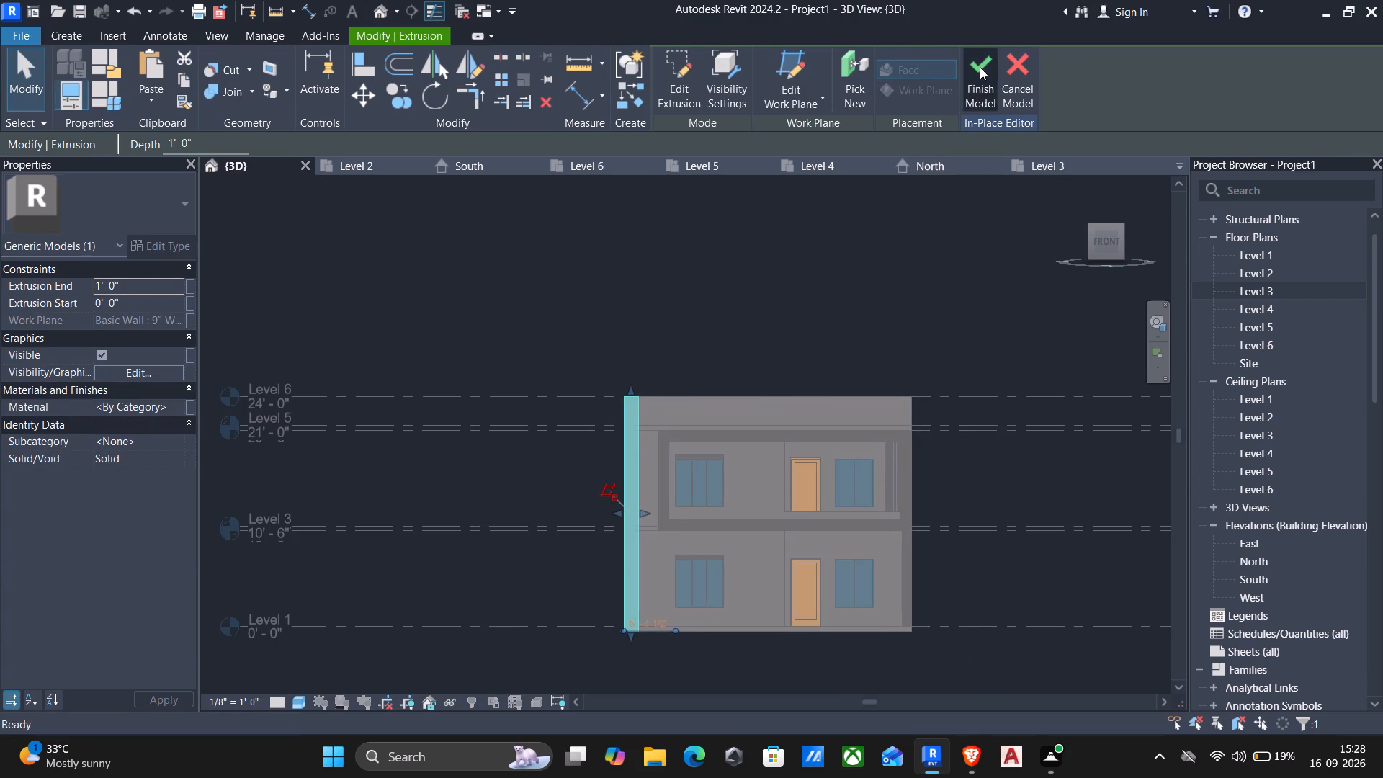
Examine the vertical strip's projection from the facade and front frame, viewing the house from both sides.
{"action": "scroll", "coordinate": [966, 240], "scroll_direction": "down", "scroll_amount": 1}
{"action": "middle_click_drag", "start_coordinate": [951, 253], "coordinate": [815, 309], "text": "shift"}
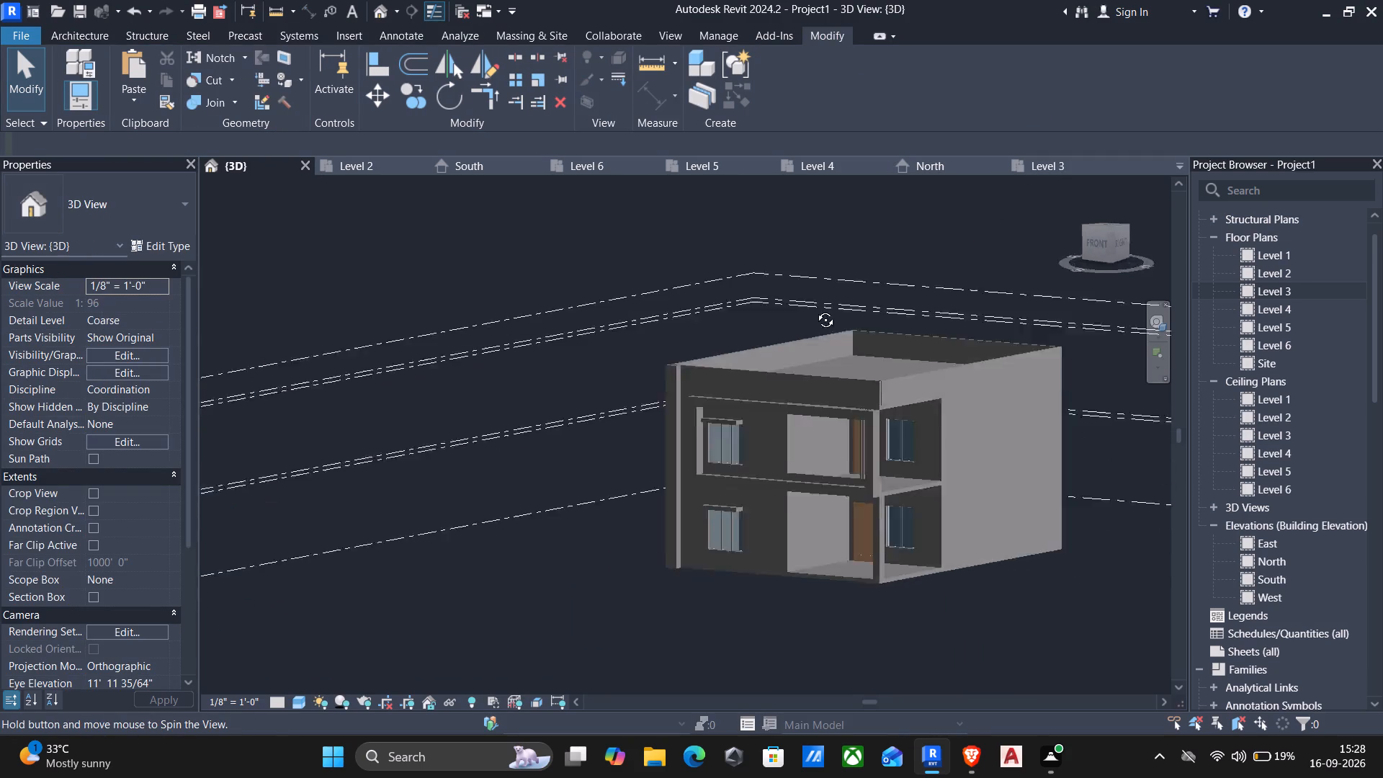
{"action": "middle_click_drag", "start_coordinate": [815, 309], "coordinate": [1104, 454], "text": "shift"}
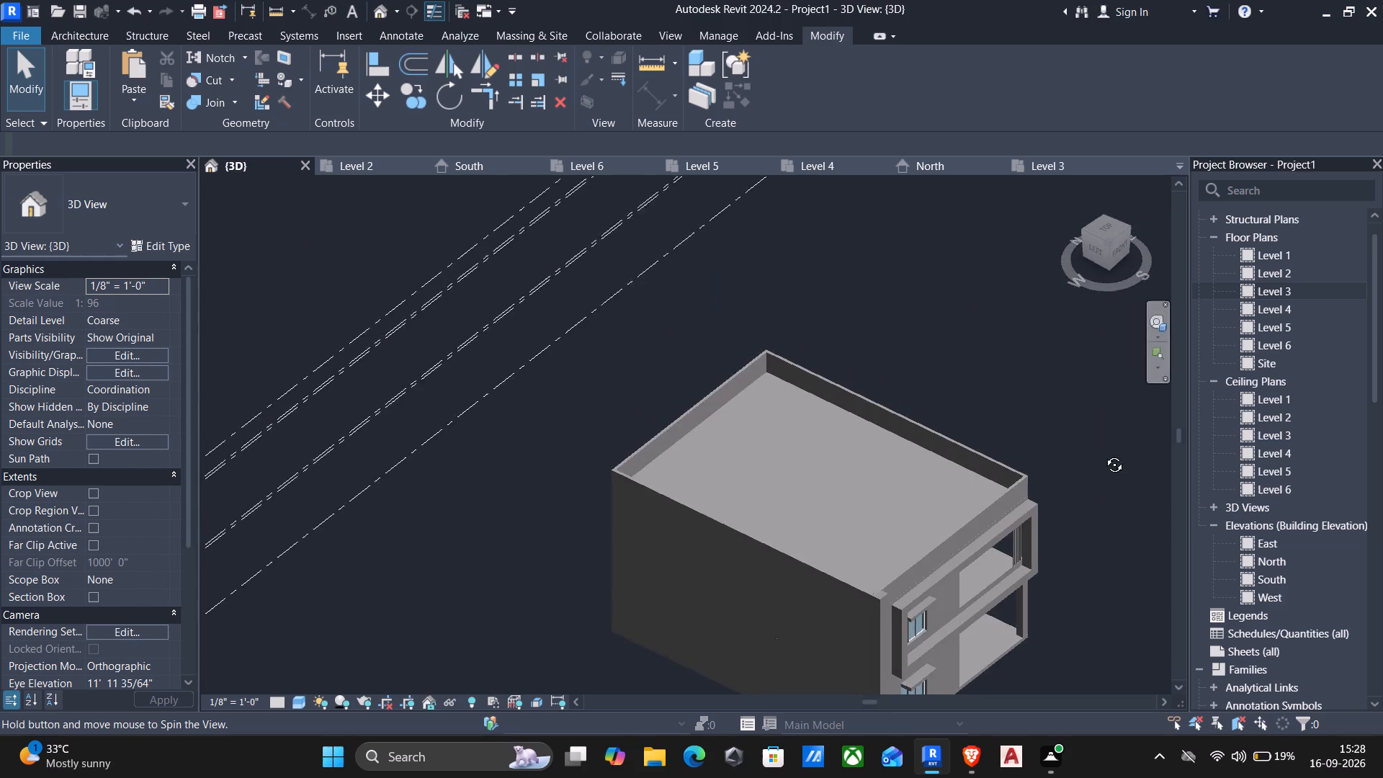
{"action": "middle_click_drag", "start_coordinate": [1104, 454], "coordinate": [795, 433], "text": "shift"}
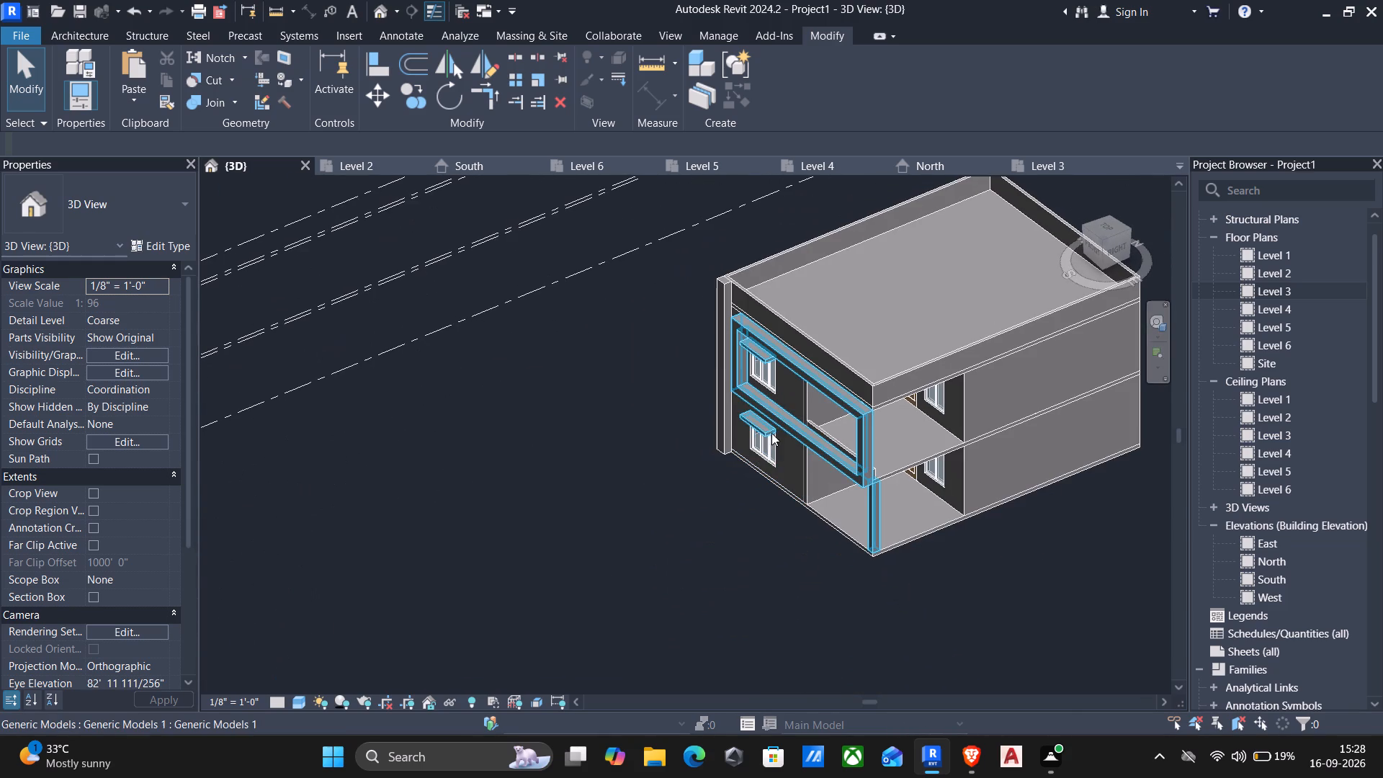
{"action": "scroll", "coordinate": [738, 367], "scroll_direction": "up", "scroll_amount": 3}
{"action": "scroll", "coordinate": [685, 380], "scroll_direction": "down", "scroll_amount": 2}
{"action": "middle_click_drag", "start_coordinate": [729, 385], "coordinate": [957, 359], "text": "shift"}
{"action": "scroll", "coordinate": [879, 321], "scroll_direction": "down", "scroll_amount": 1, "text": "shift"}
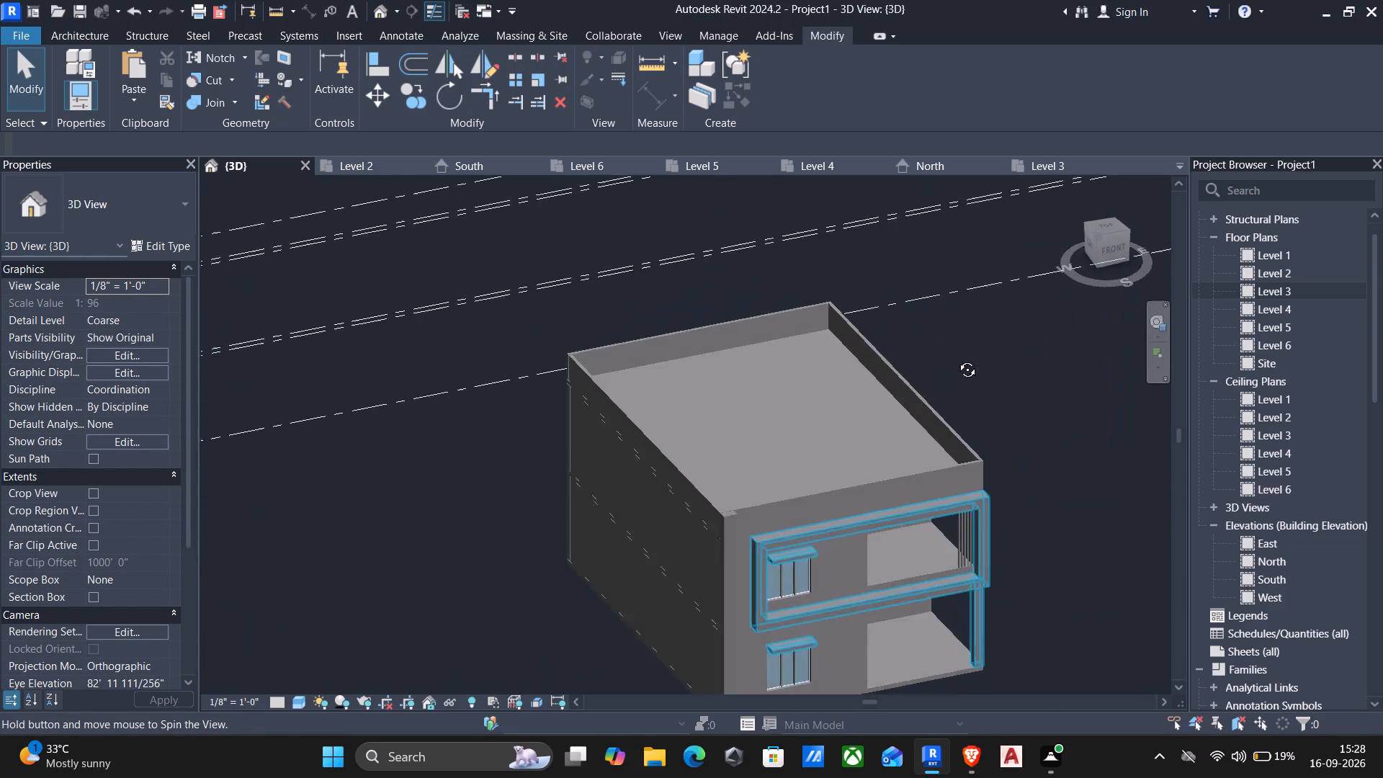
{"action": "middle_click_drag", "start_coordinate": [957, 359], "coordinate": [740, 297], "text": "shift"}
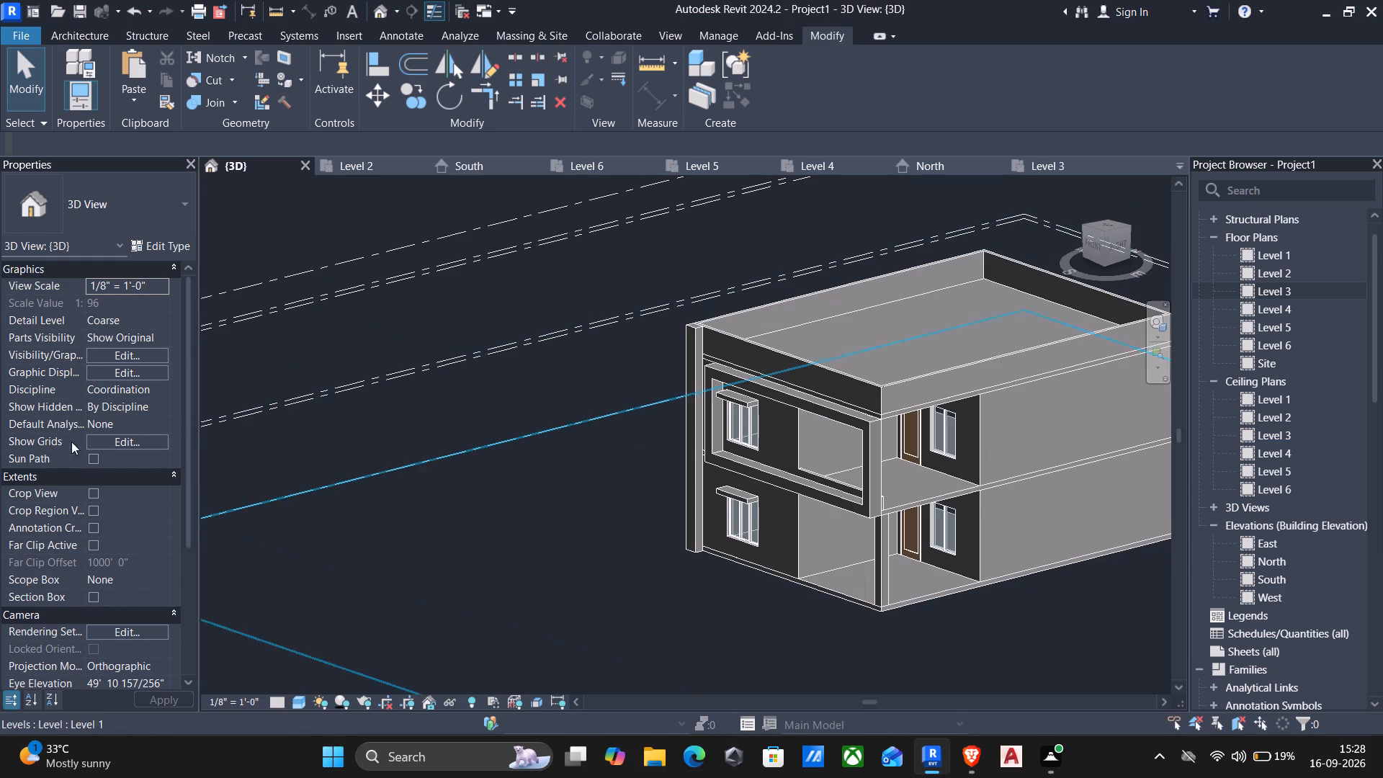
Edit the vertical strip in place, set its extrusion end to 7", check it from both sides, and finish the model.
{"action": "left_click", "coordinate": [694, 344]}
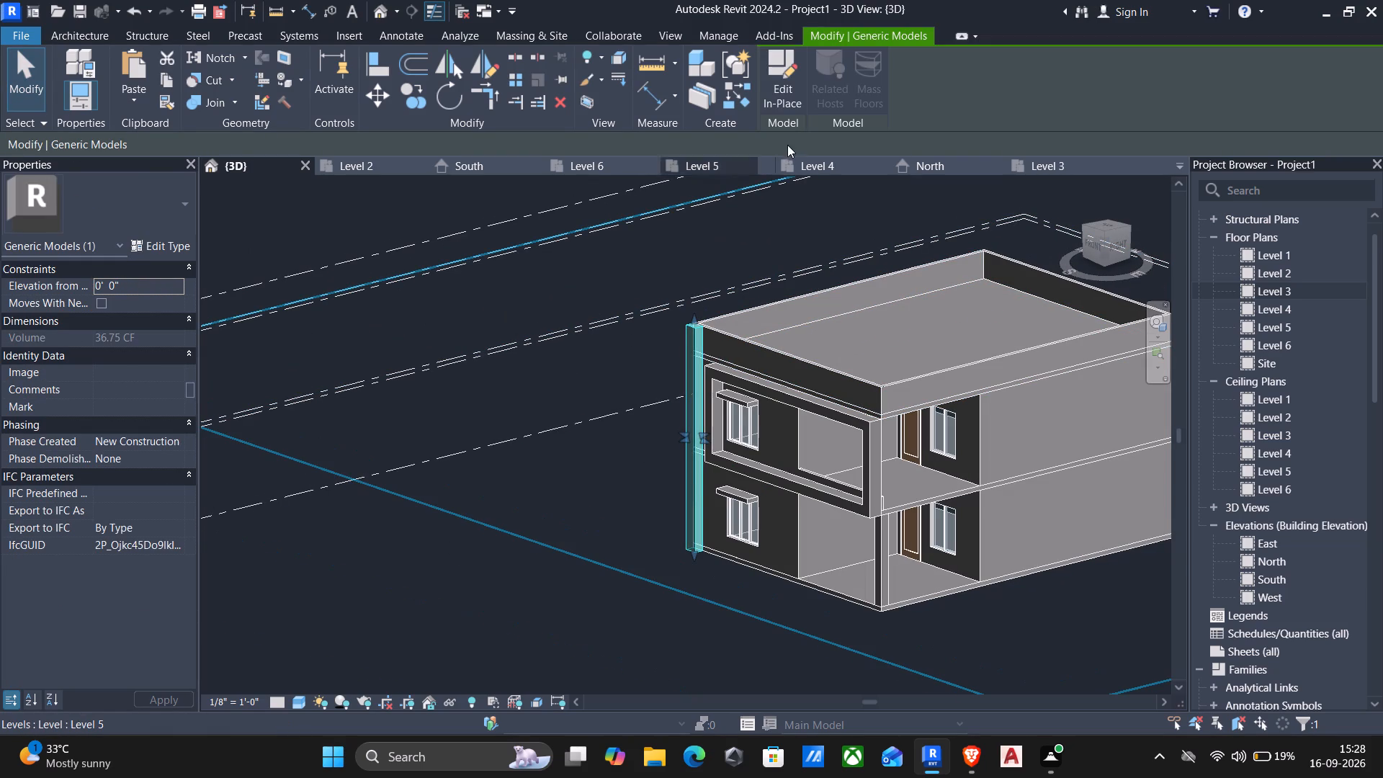
{"action": "left_click", "coordinate": [799, 98]}
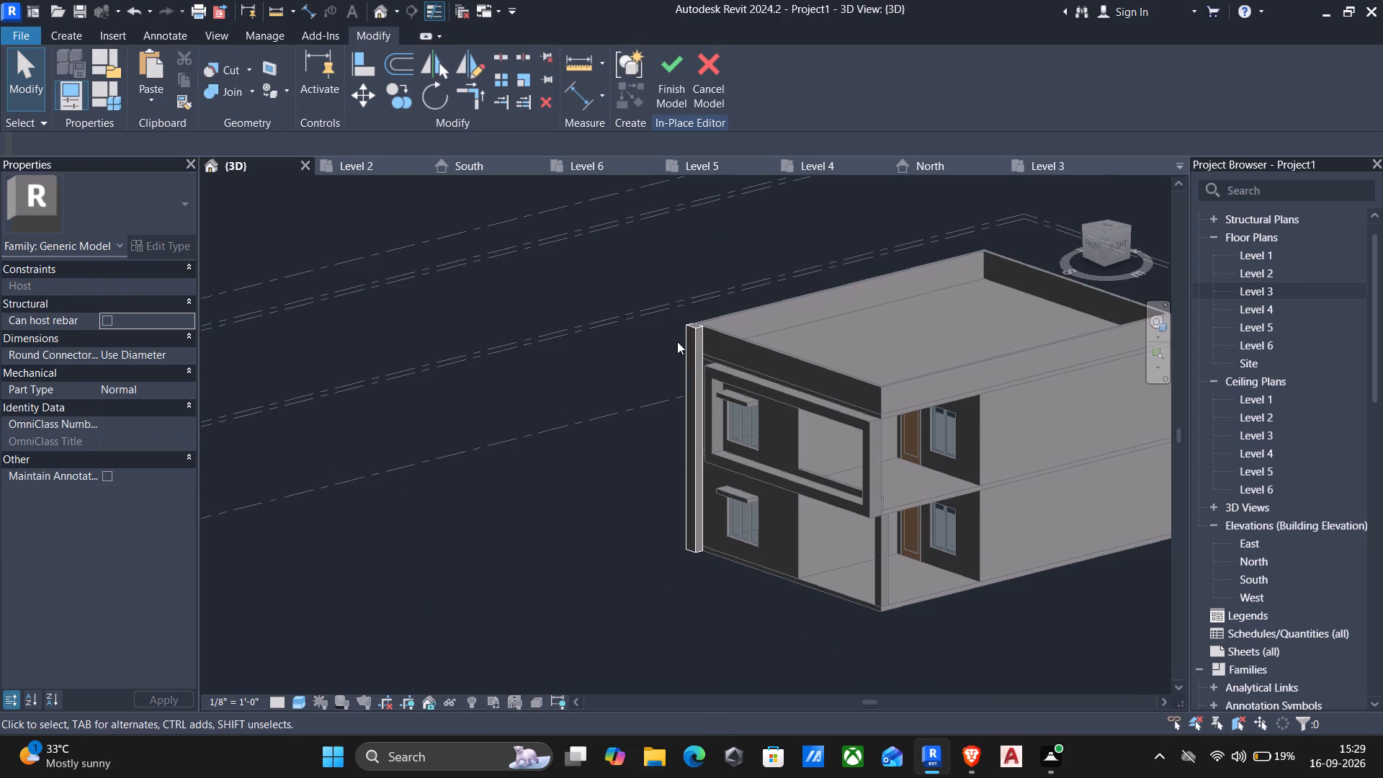
{"action": "left_click", "coordinate": [694, 344]}
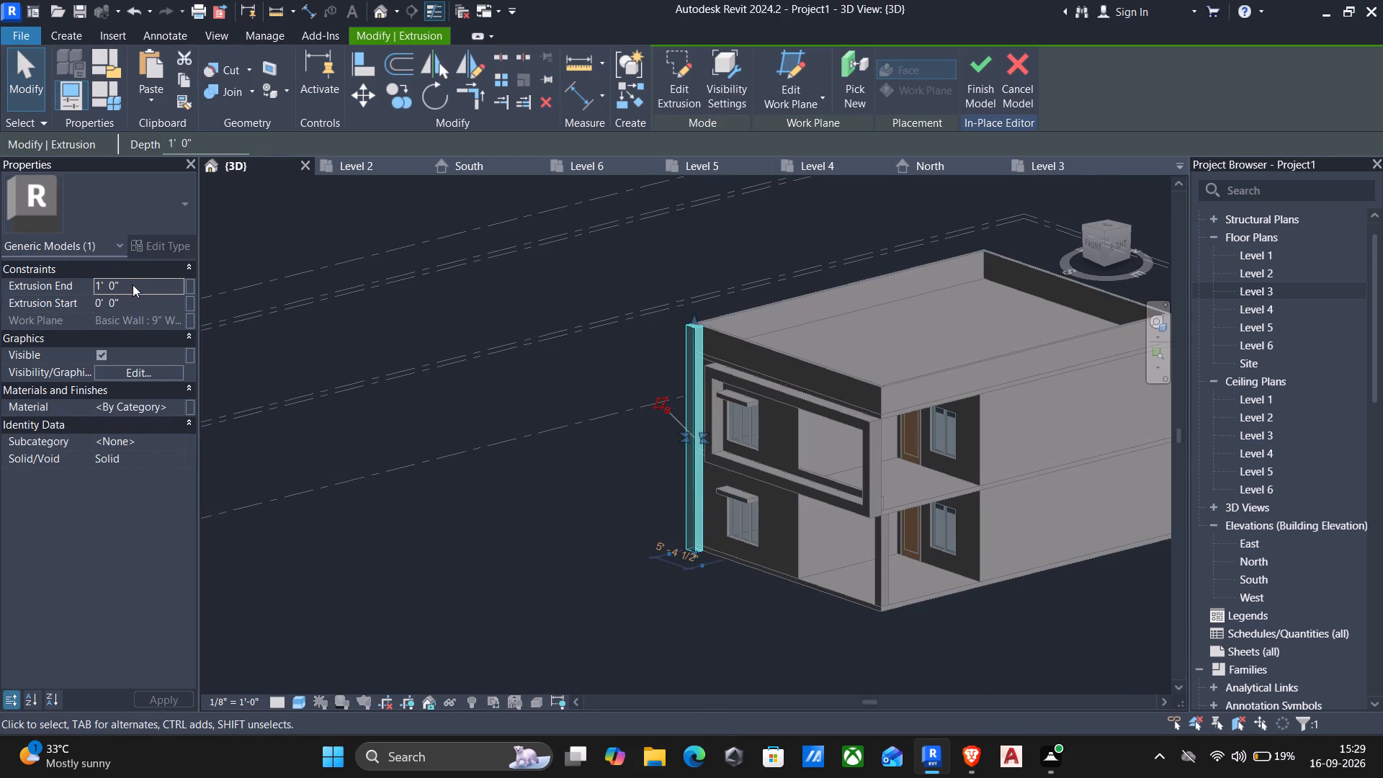
{"action": "left_click", "coordinate": [133, 285]}
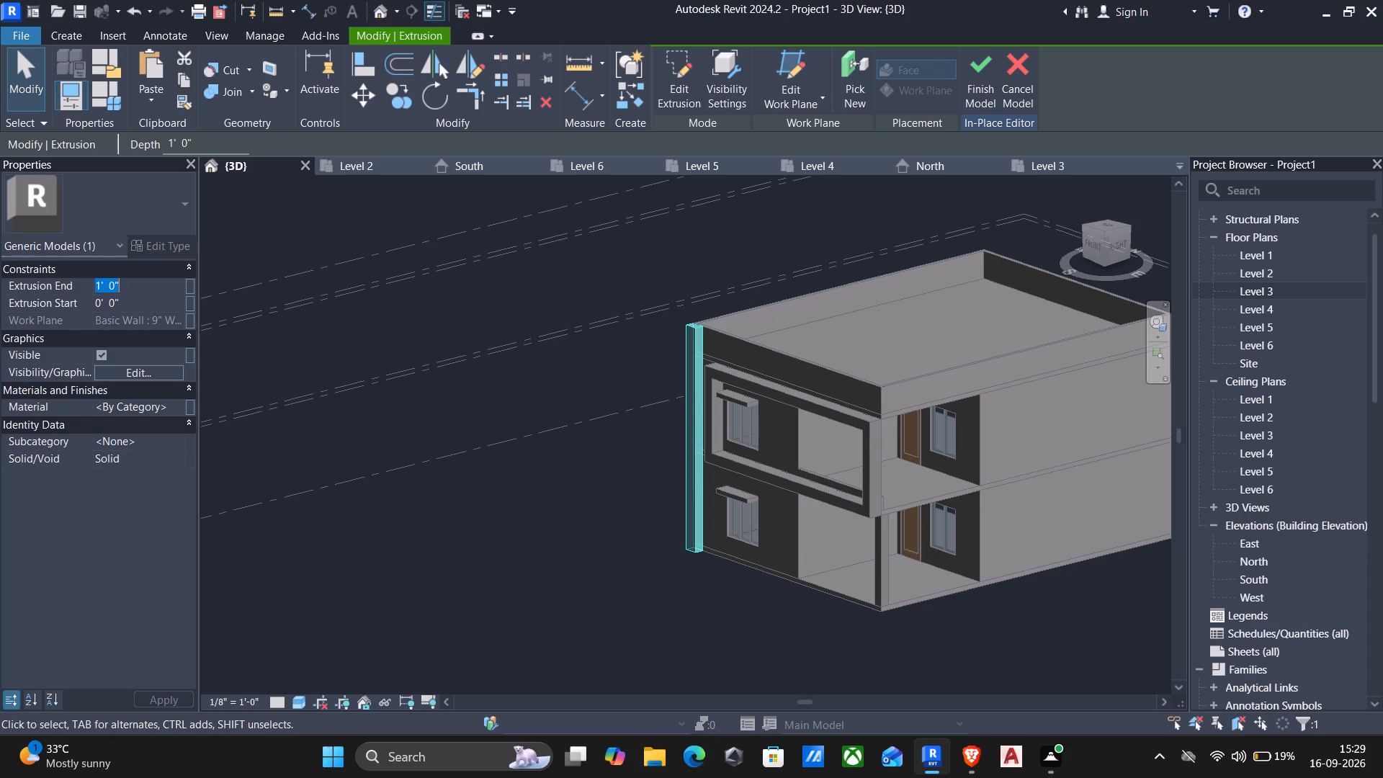
{"action": "key", "text": "7"}
{"action": "key", "text": "shift+quotedbl"}
{"action": "key", "text": "Return"}
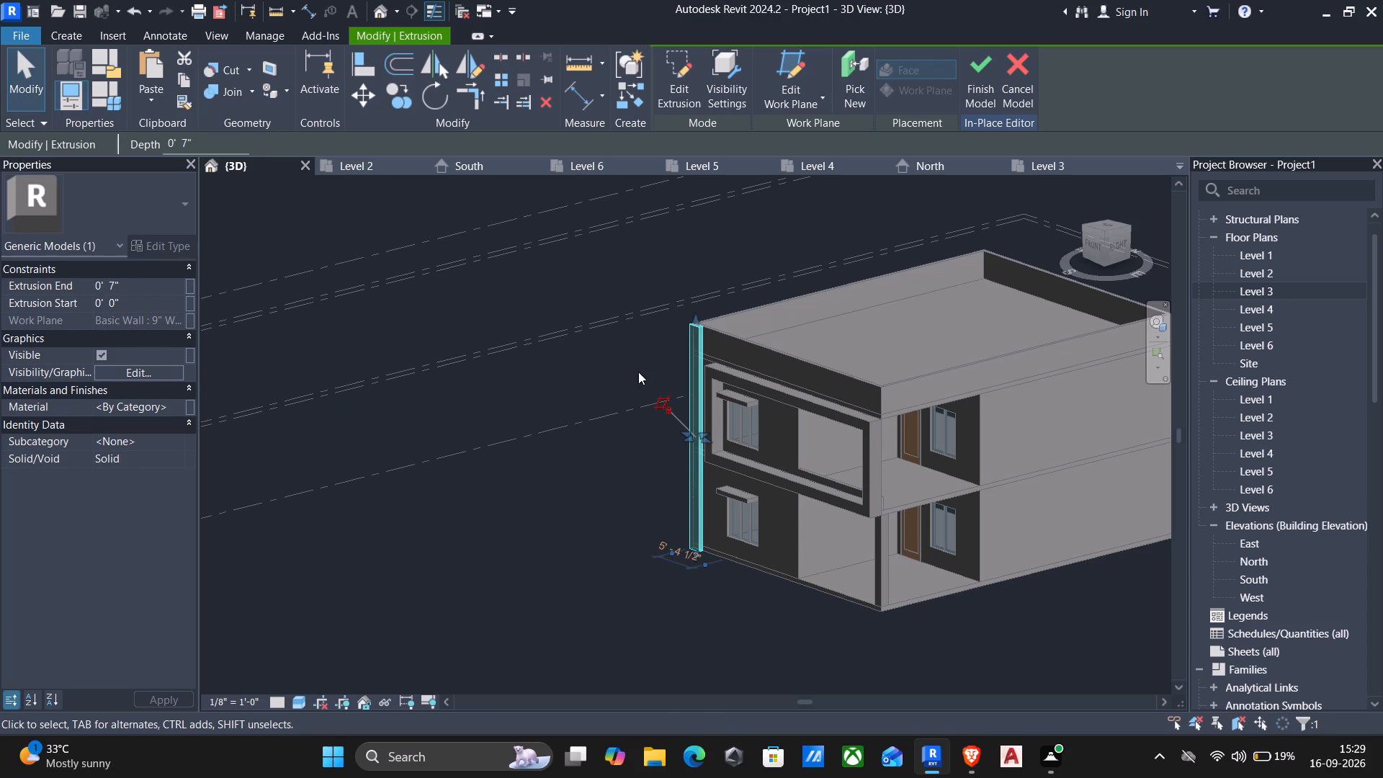
{"action": "key", "text": "Escape"}
{"action": "middle_click_drag", "start_coordinate": [619, 453], "coordinate": [710, 444], "text": "shift"}
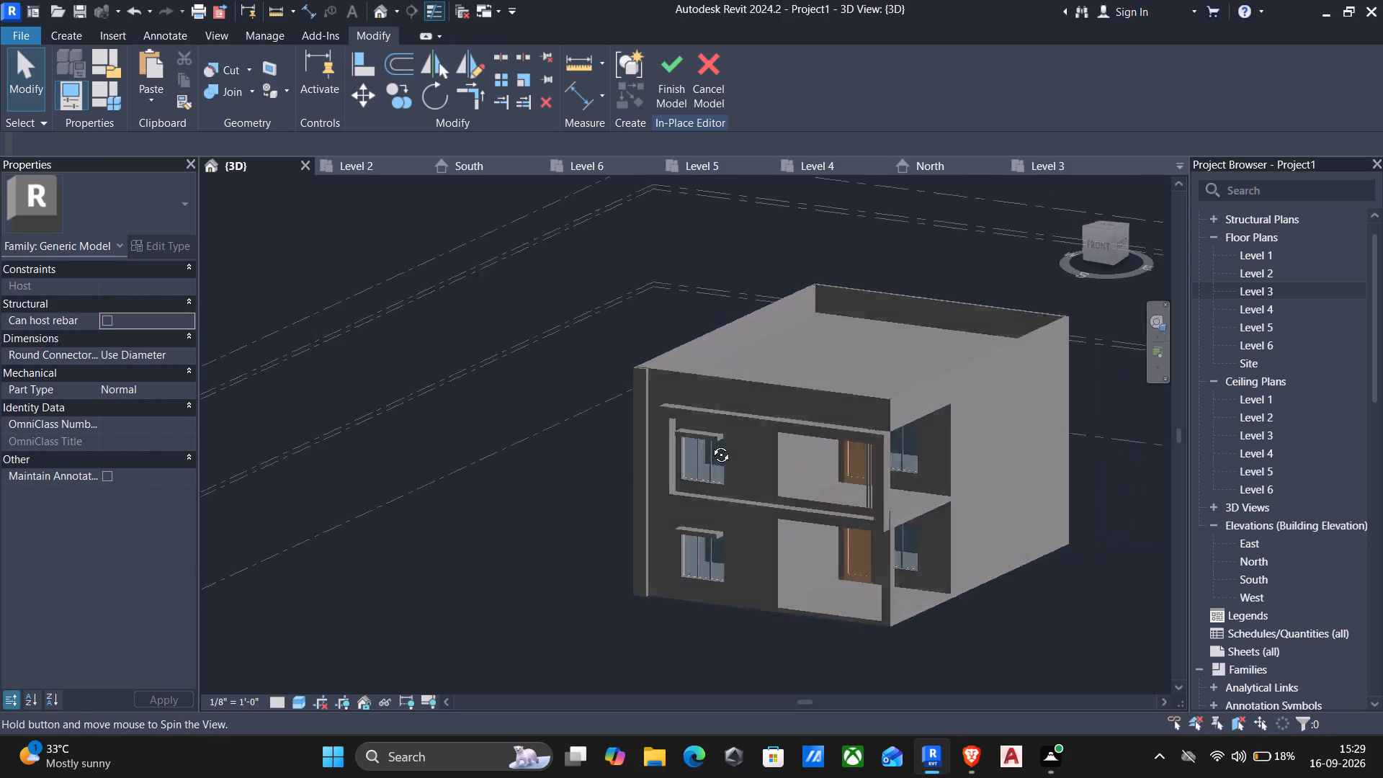
{"action": "middle_click_drag", "start_coordinate": [710, 444], "coordinate": [938, 418], "text": "shift"}
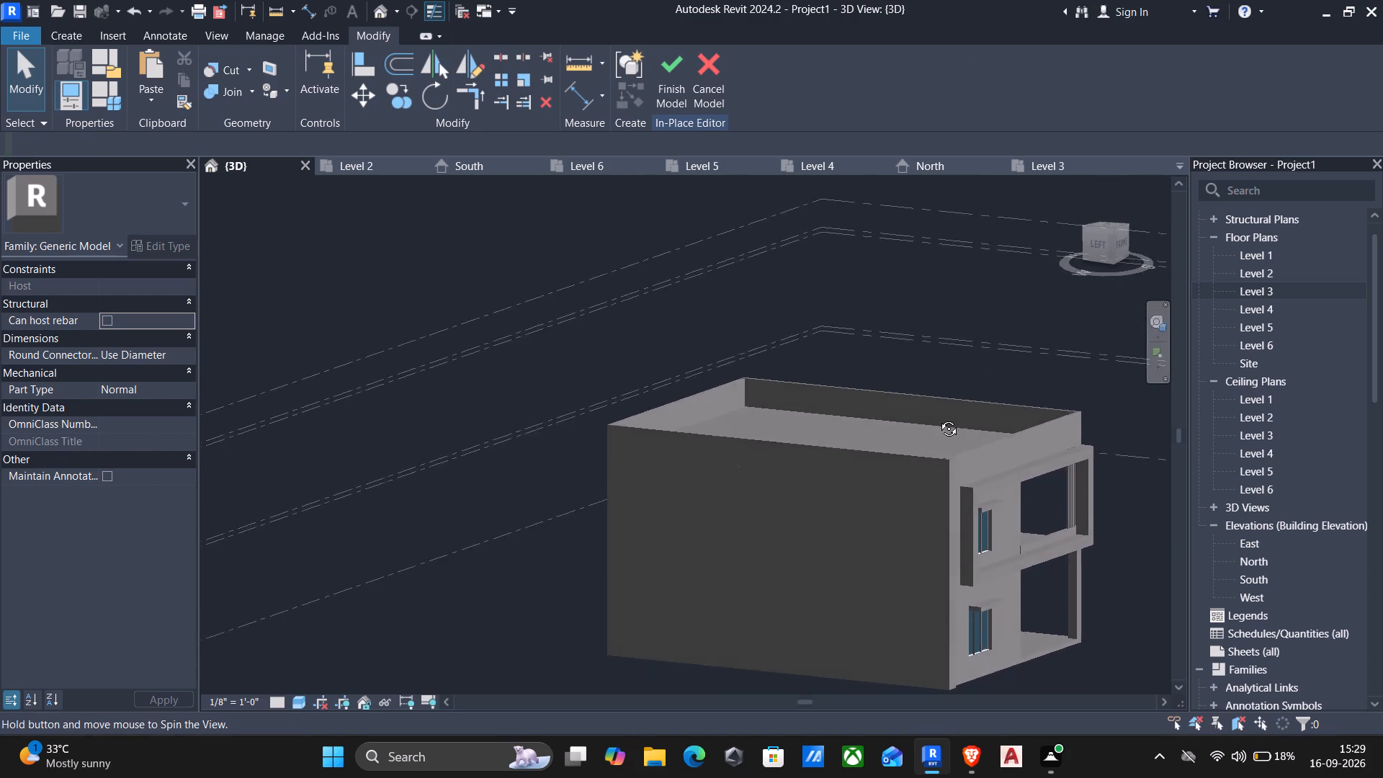
{"action": "middle_click_drag", "start_coordinate": [938, 418], "coordinate": [596, 384], "text": "shift"}
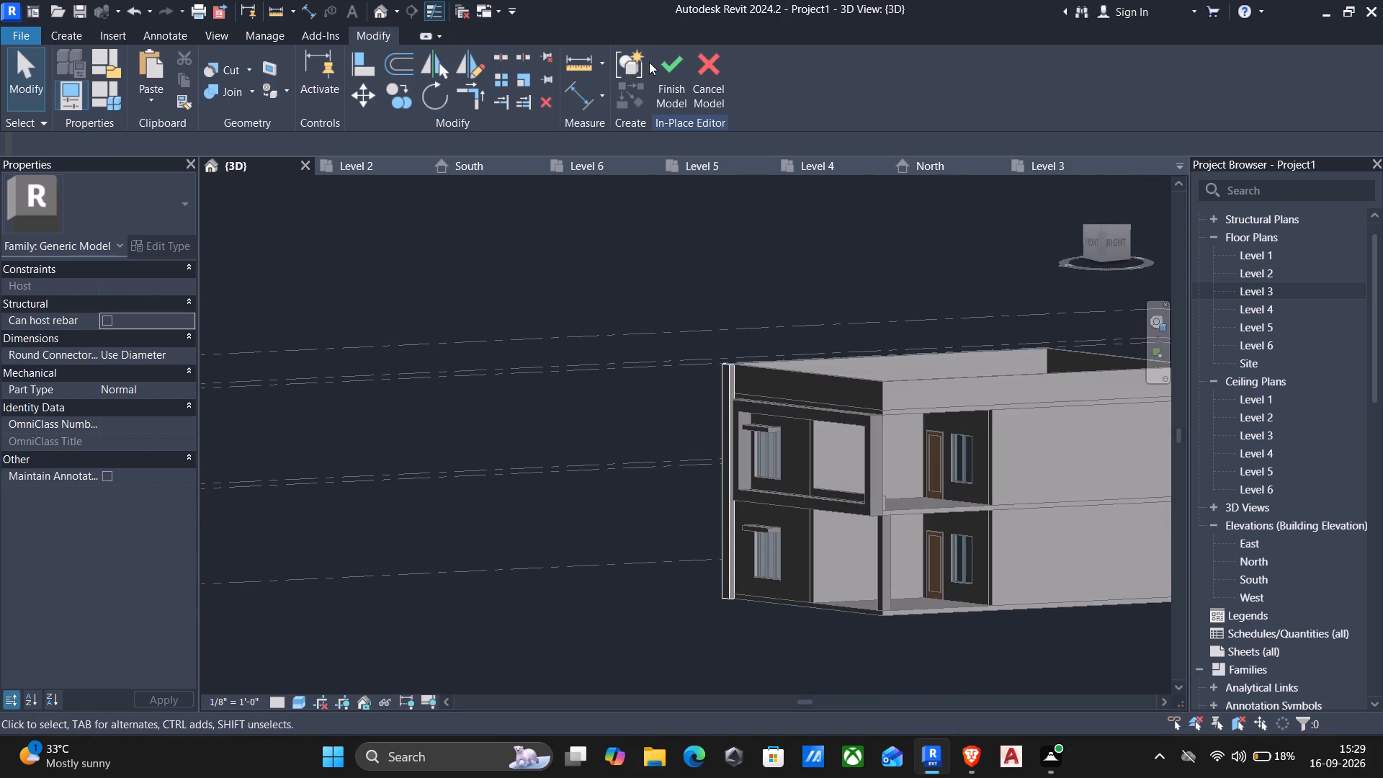
{"action": "left_click", "coordinate": [666, 68]}
{"action": "scroll", "coordinate": [716, 419], "scroll_direction": "up", "scroll_amount": 3}
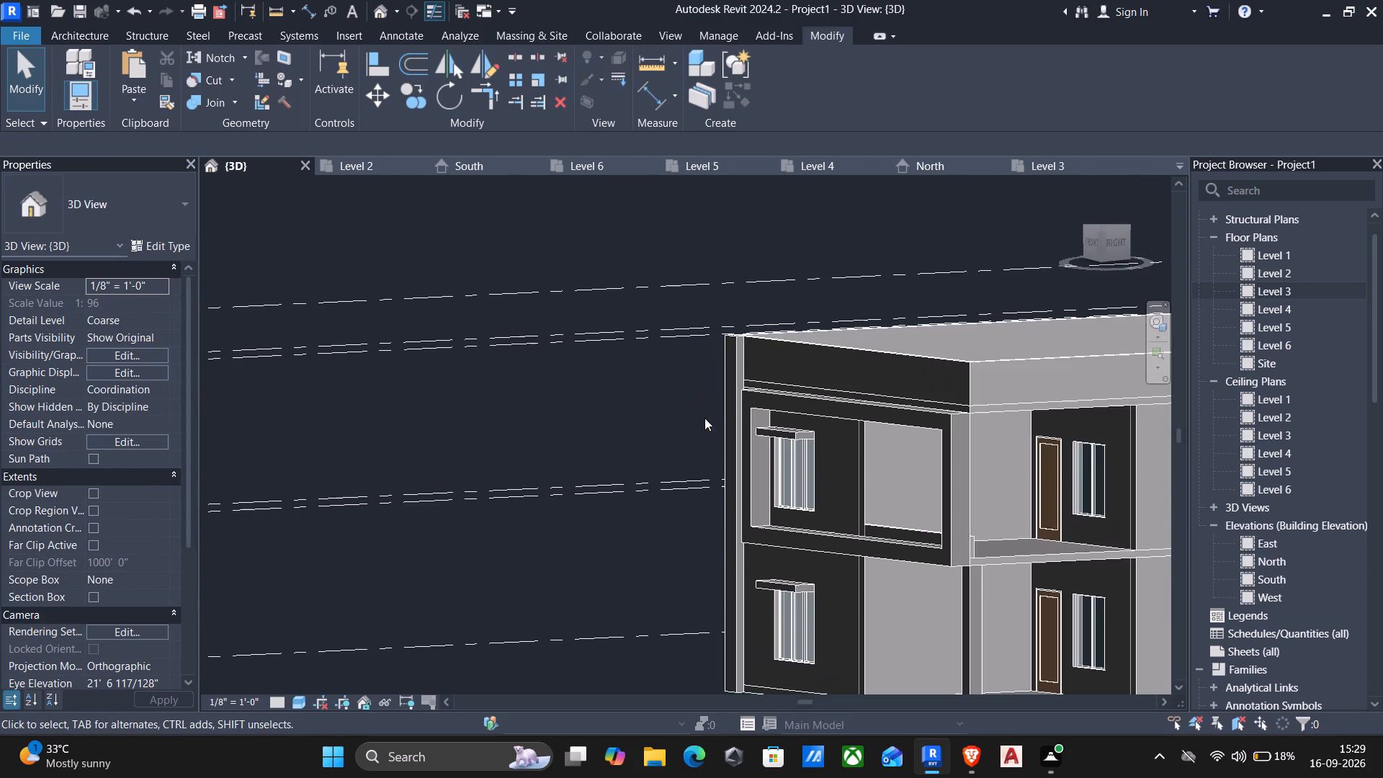
Examine the house exterior from several sides, checking the front frame, vertical strip, sunshades and open balcony.
{"action": "middle_click_drag", "start_coordinate": [691, 426], "coordinate": [805, 483], "text": "shift"}
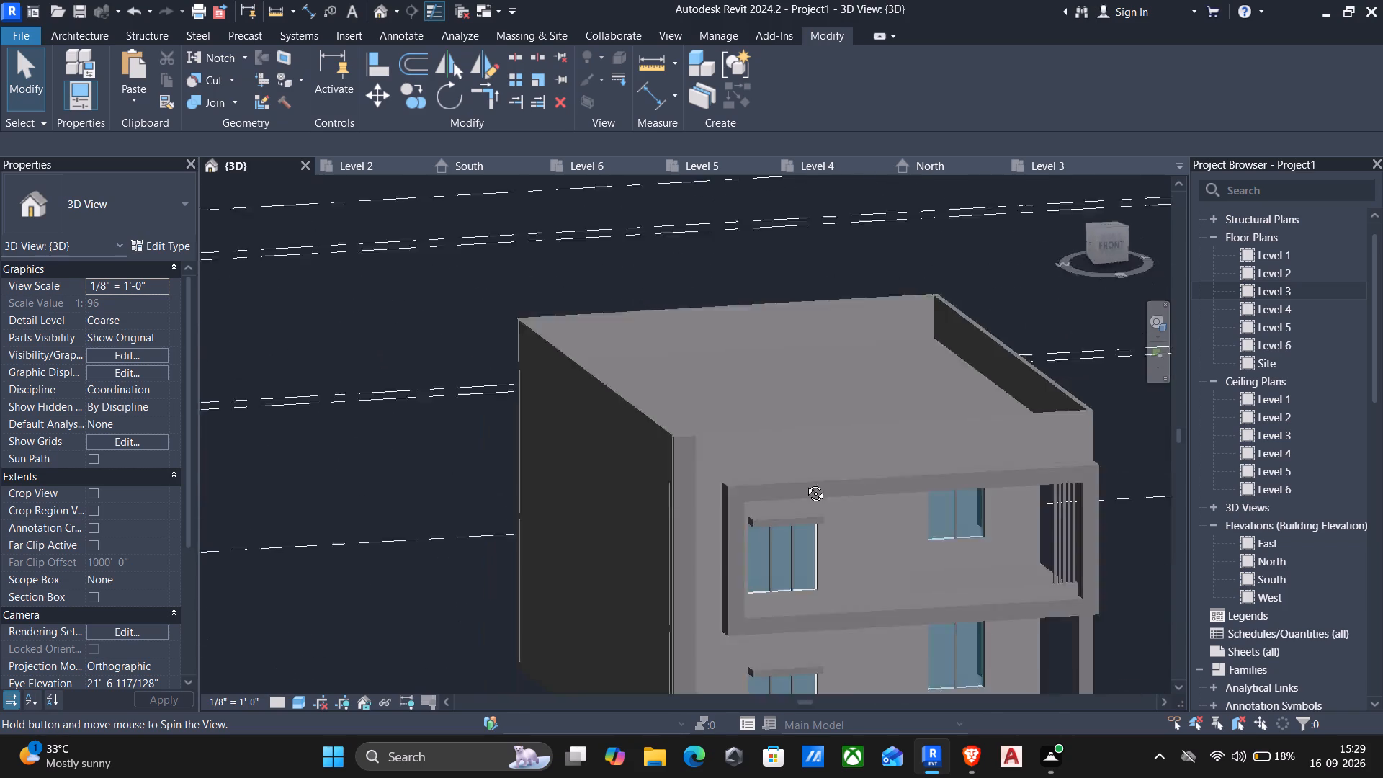
{"action": "middle_click_drag", "start_coordinate": [805, 483], "coordinate": [694, 465], "text": "shift"}
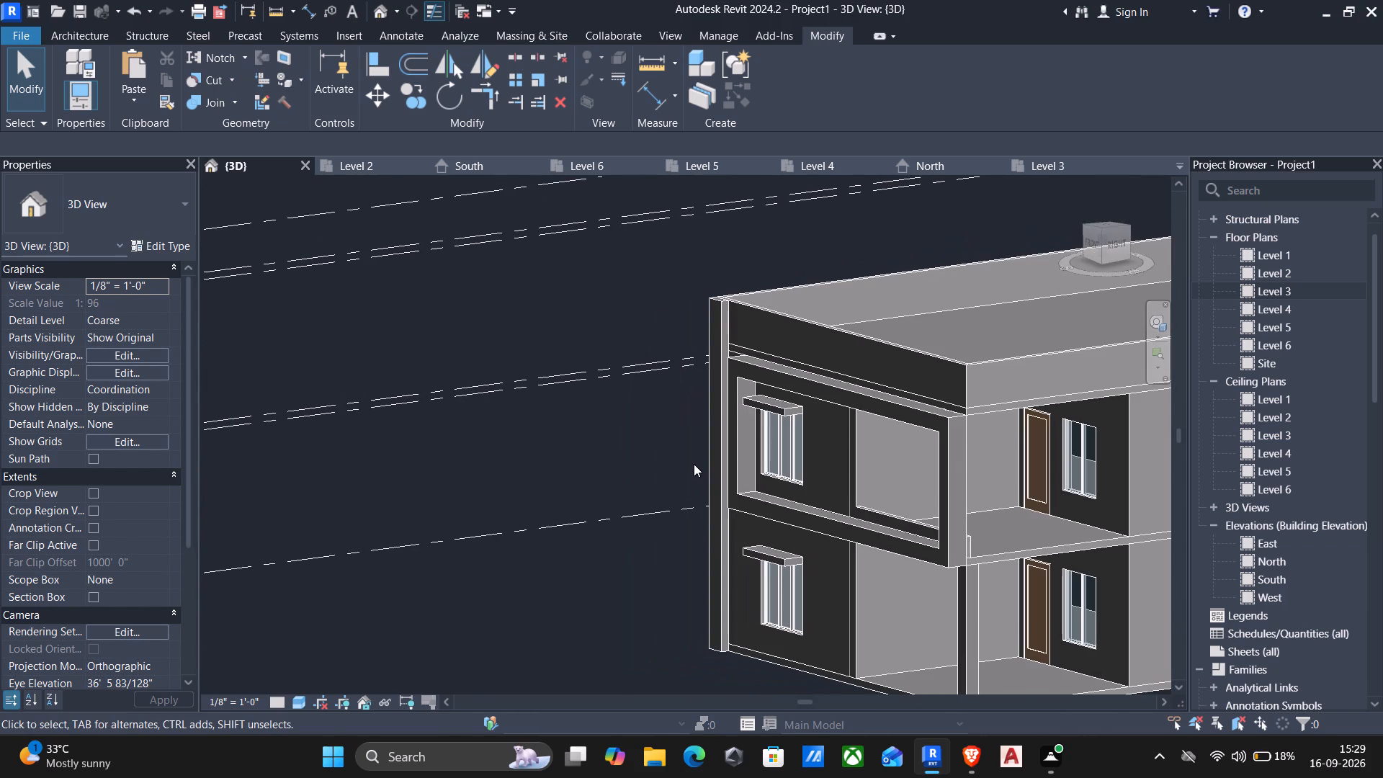
{"action": "scroll", "coordinate": [735, 436], "scroll_direction": "down", "scroll_amount": 2}
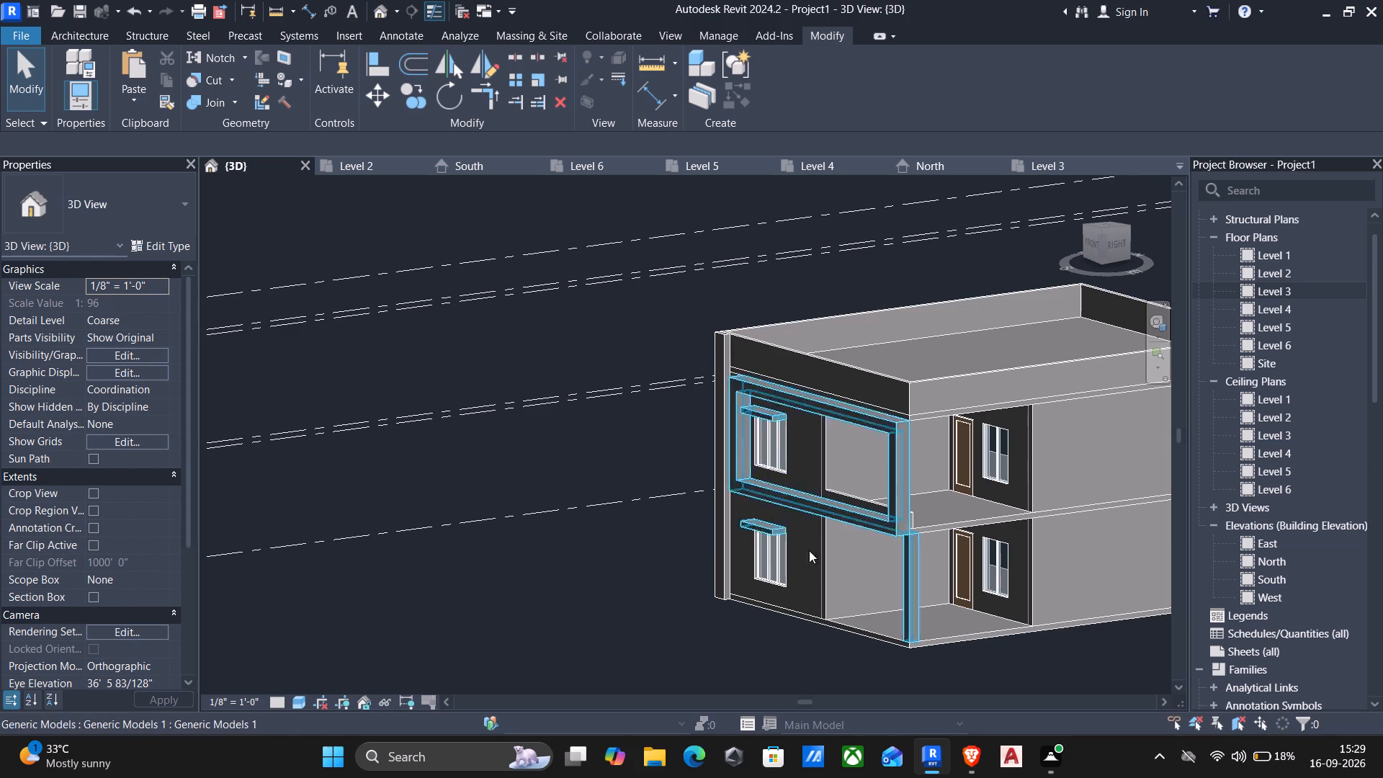
{"action": "scroll", "coordinate": [779, 583], "scroll_direction": "down", "scroll_amount": 1}
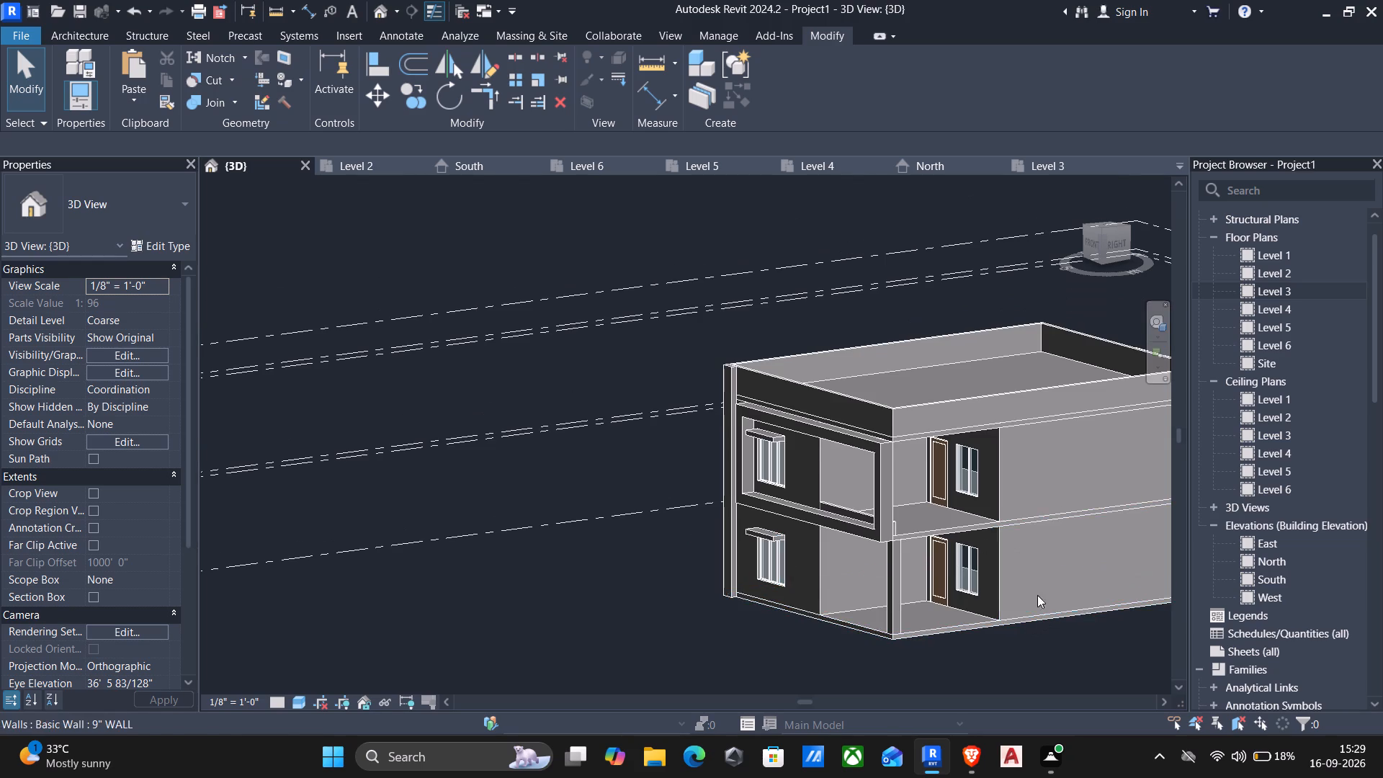
{"action": "scroll", "coordinate": [1034, 592], "scroll_direction": "up", "scroll_amount": 2}
{"action": "scroll", "coordinate": [854, 659], "scroll_direction": "down", "scroll_amount": 2}
{"action": "scroll", "coordinate": [691, 615], "scroll_direction": "down", "scroll_amount": 2}
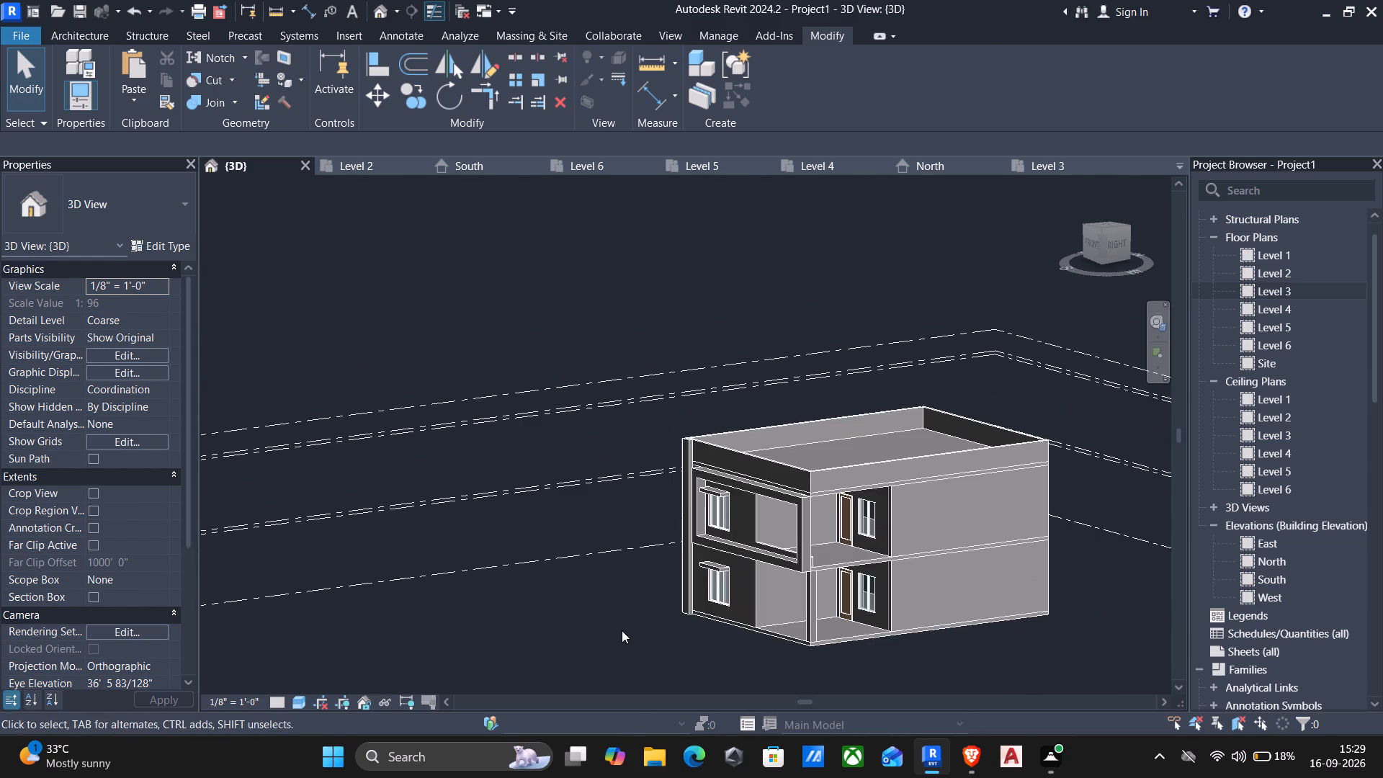
{"action": "middle_click_drag", "start_coordinate": [619, 628], "coordinate": [889, 587], "text": "shift"}
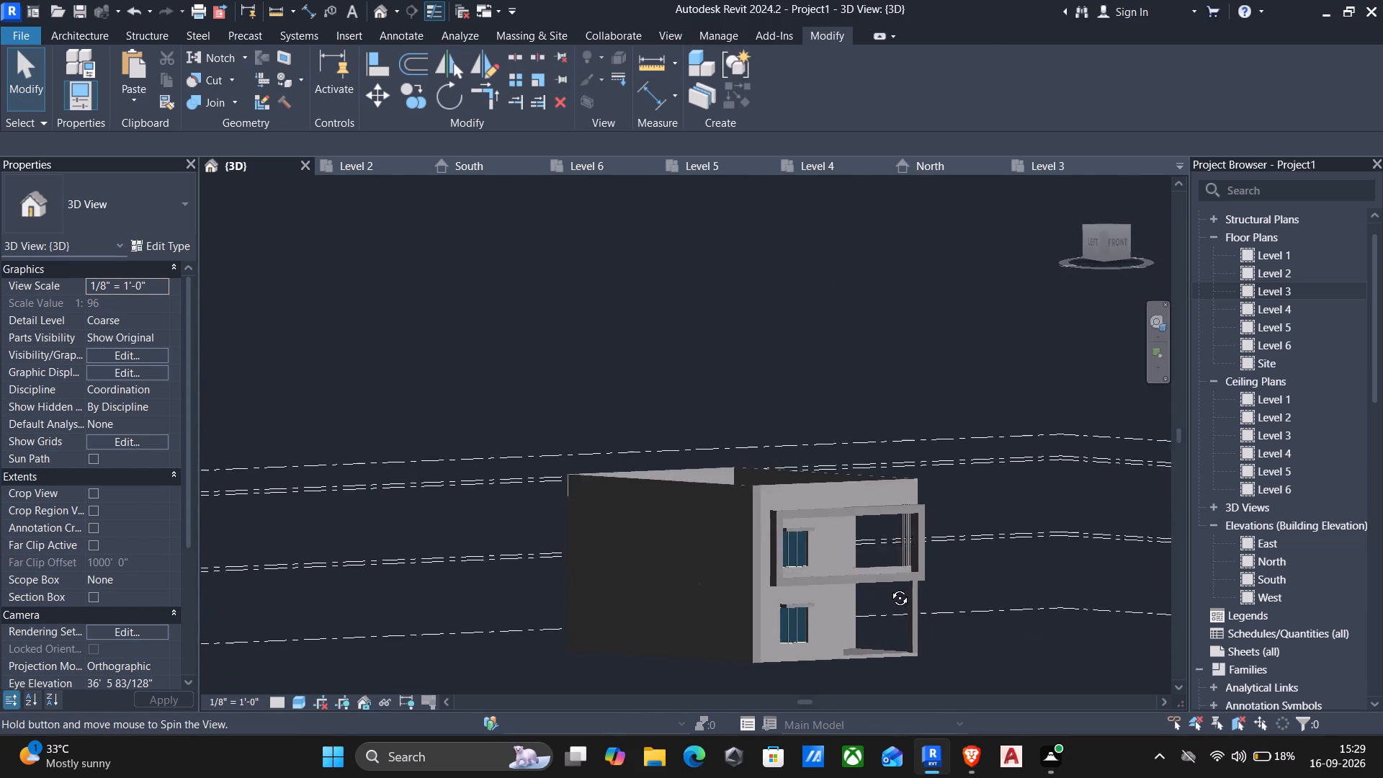
{"action": "middle_click_drag", "start_coordinate": [889, 587], "coordinate": [753, 620], "text": "shift"}
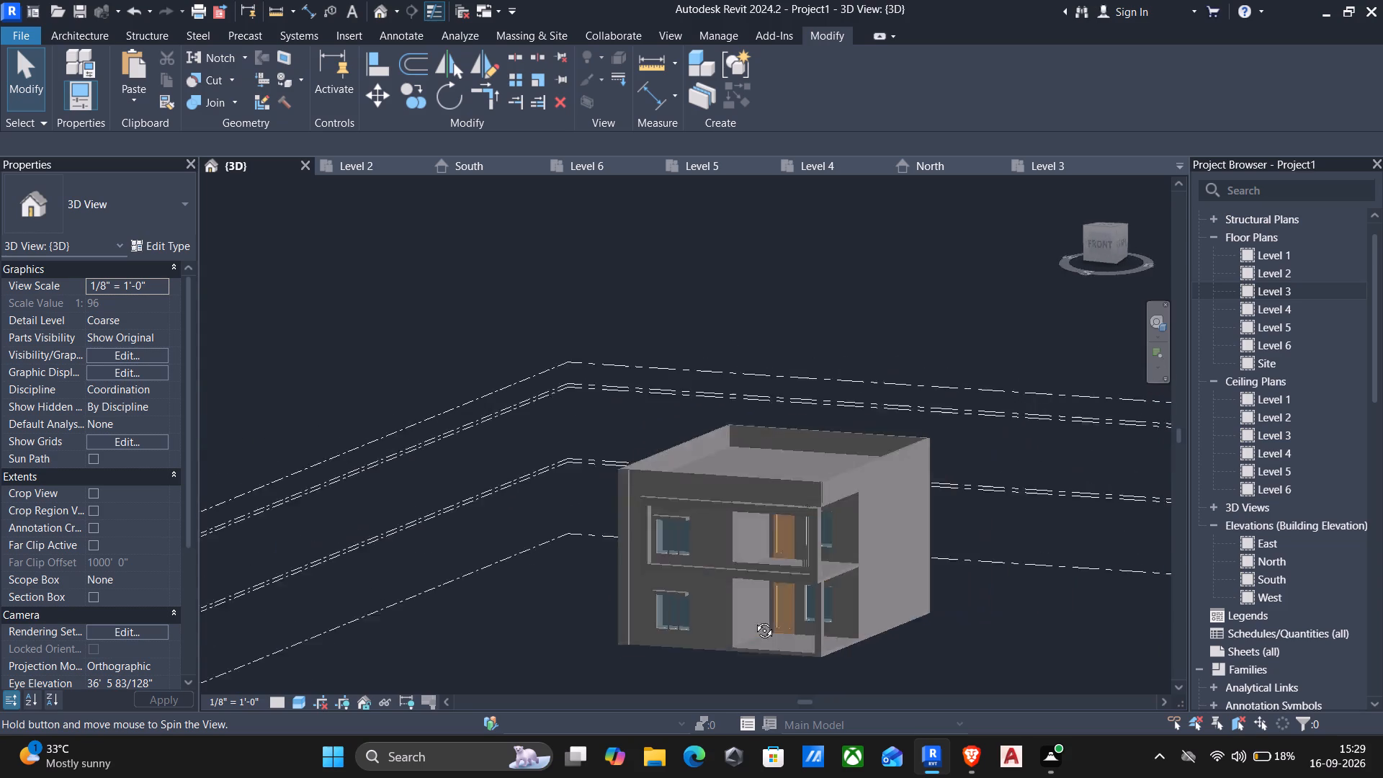
{"action": "middle_click_drag", "start_coordinate": [753, 620], "coordinate": [683, 622], "text": "shift"}
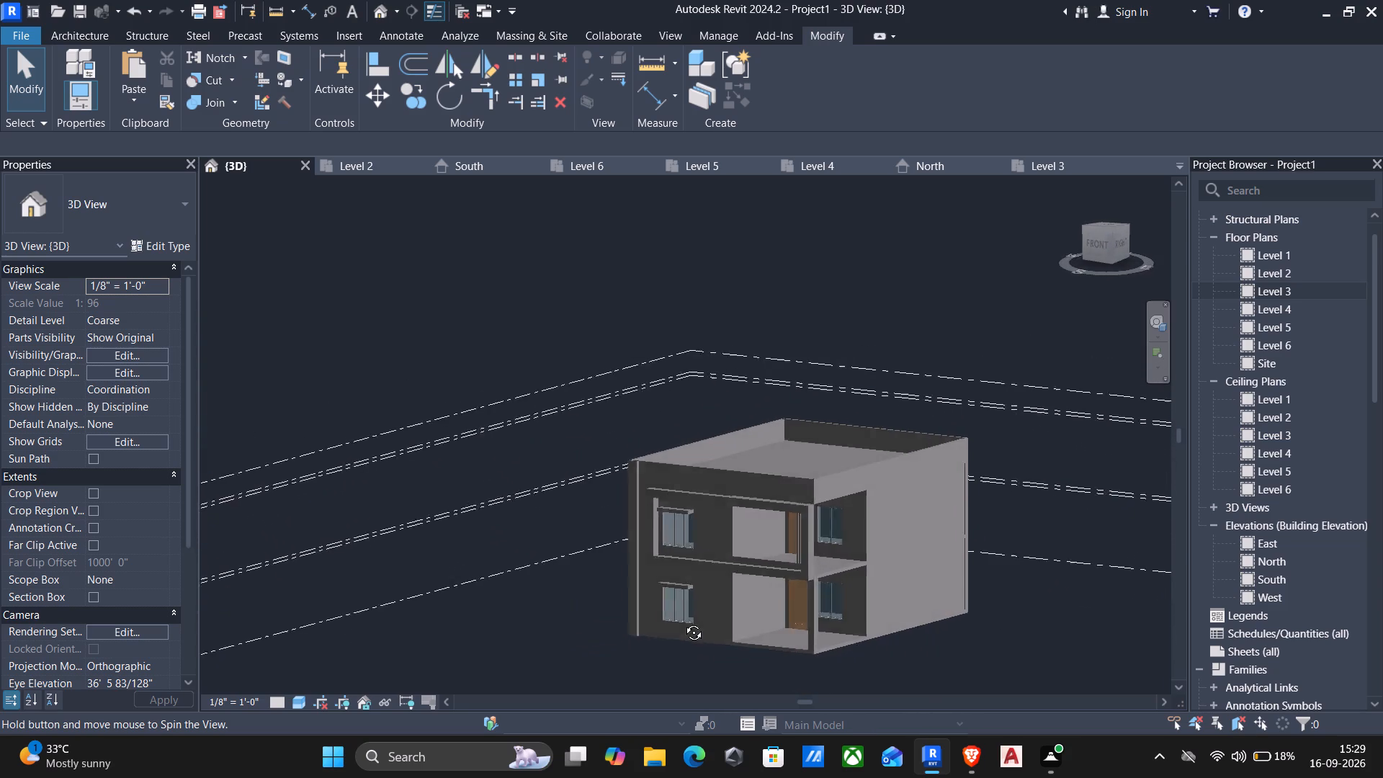
{"action": "middle_click_drag", "start_coordinate": [683, 622], "coordinate": [633, 631], "text": "shift"}
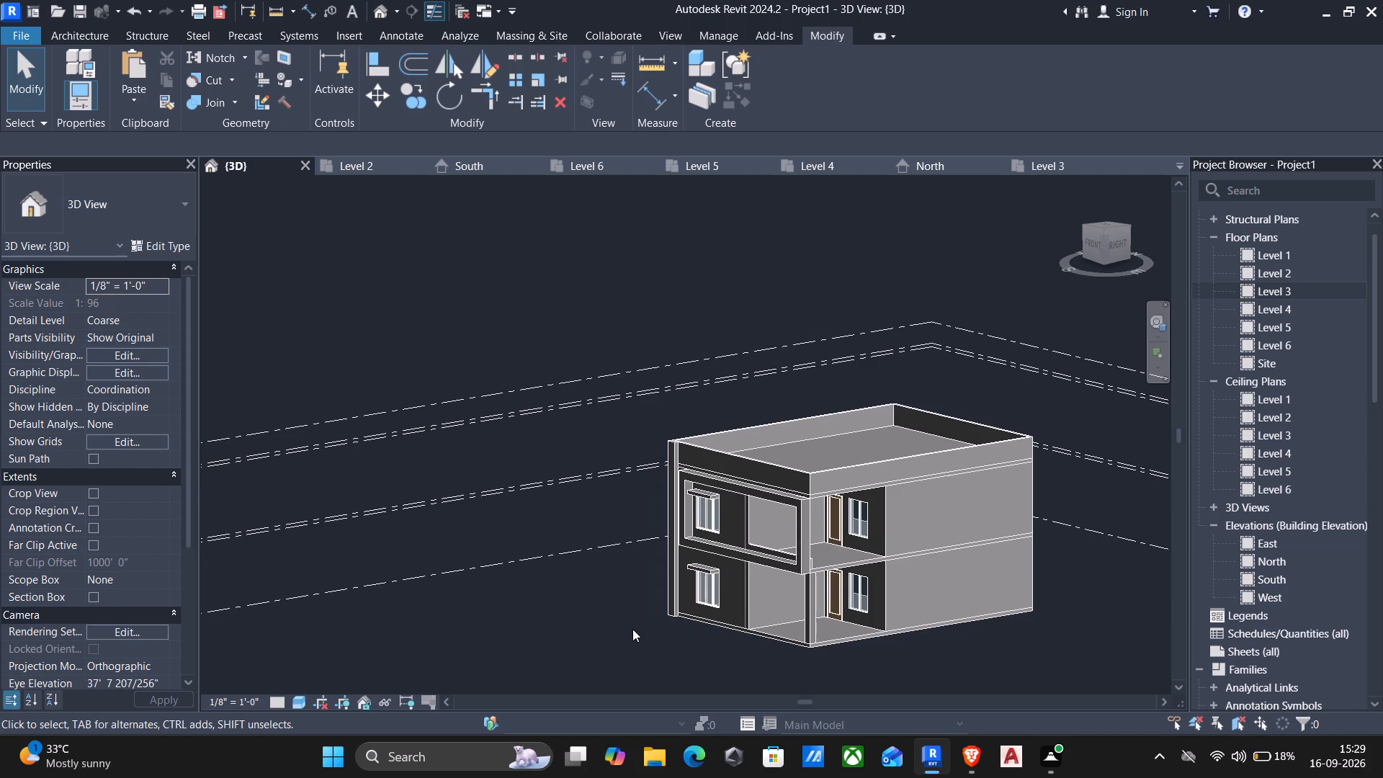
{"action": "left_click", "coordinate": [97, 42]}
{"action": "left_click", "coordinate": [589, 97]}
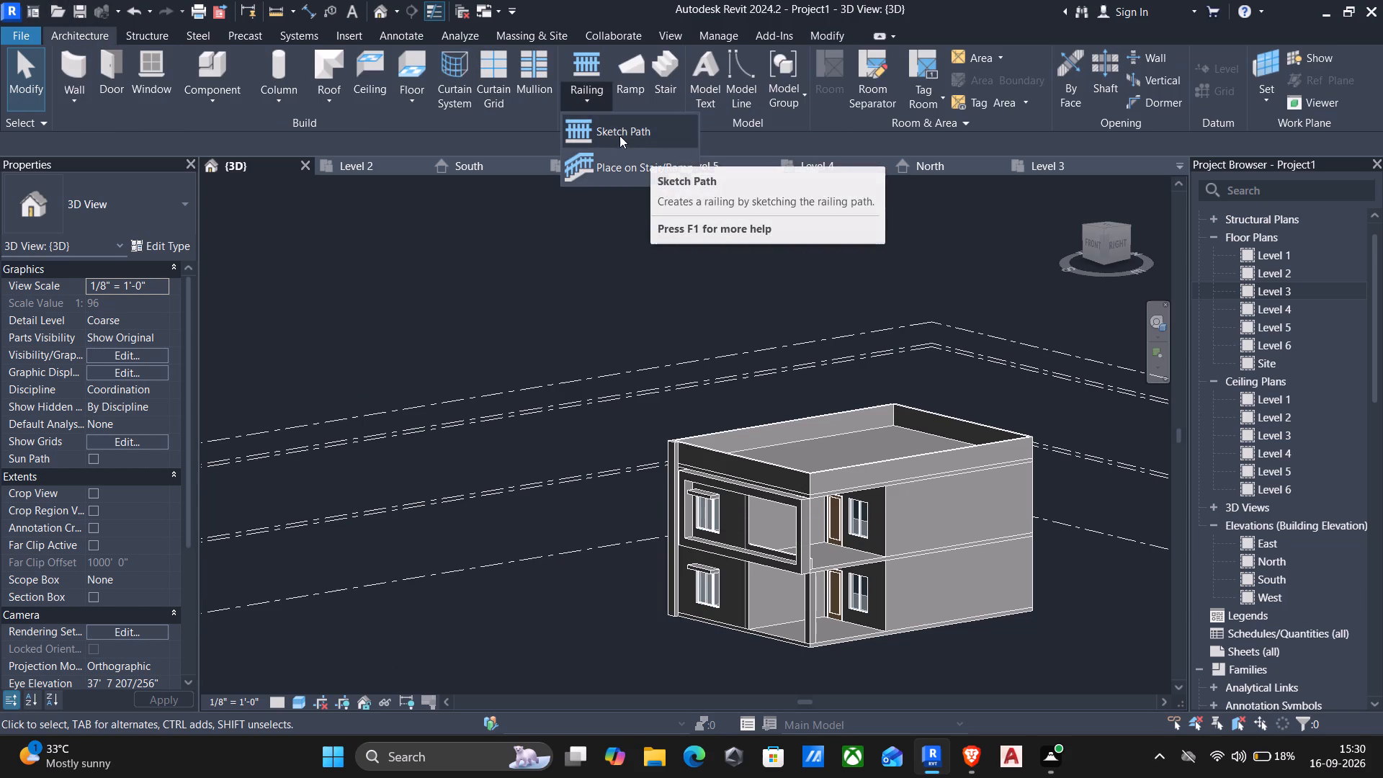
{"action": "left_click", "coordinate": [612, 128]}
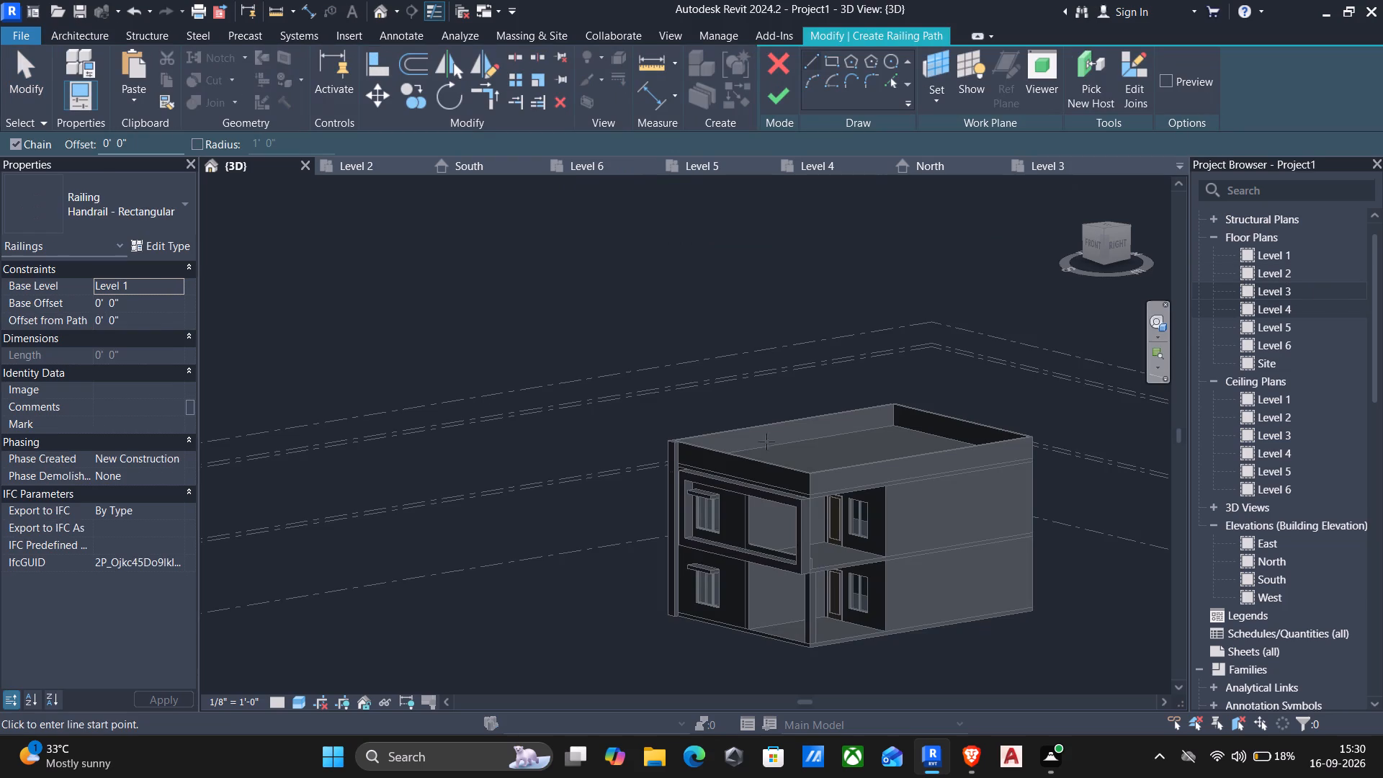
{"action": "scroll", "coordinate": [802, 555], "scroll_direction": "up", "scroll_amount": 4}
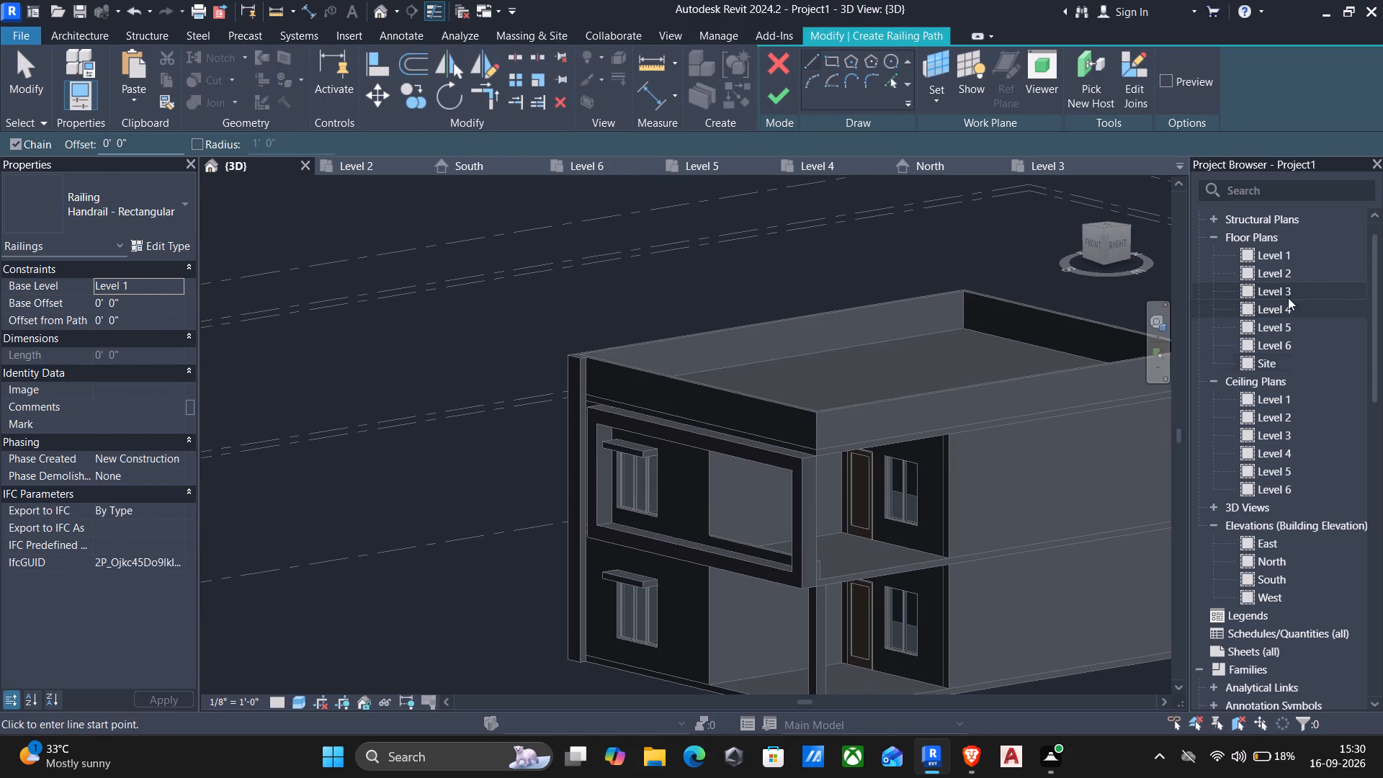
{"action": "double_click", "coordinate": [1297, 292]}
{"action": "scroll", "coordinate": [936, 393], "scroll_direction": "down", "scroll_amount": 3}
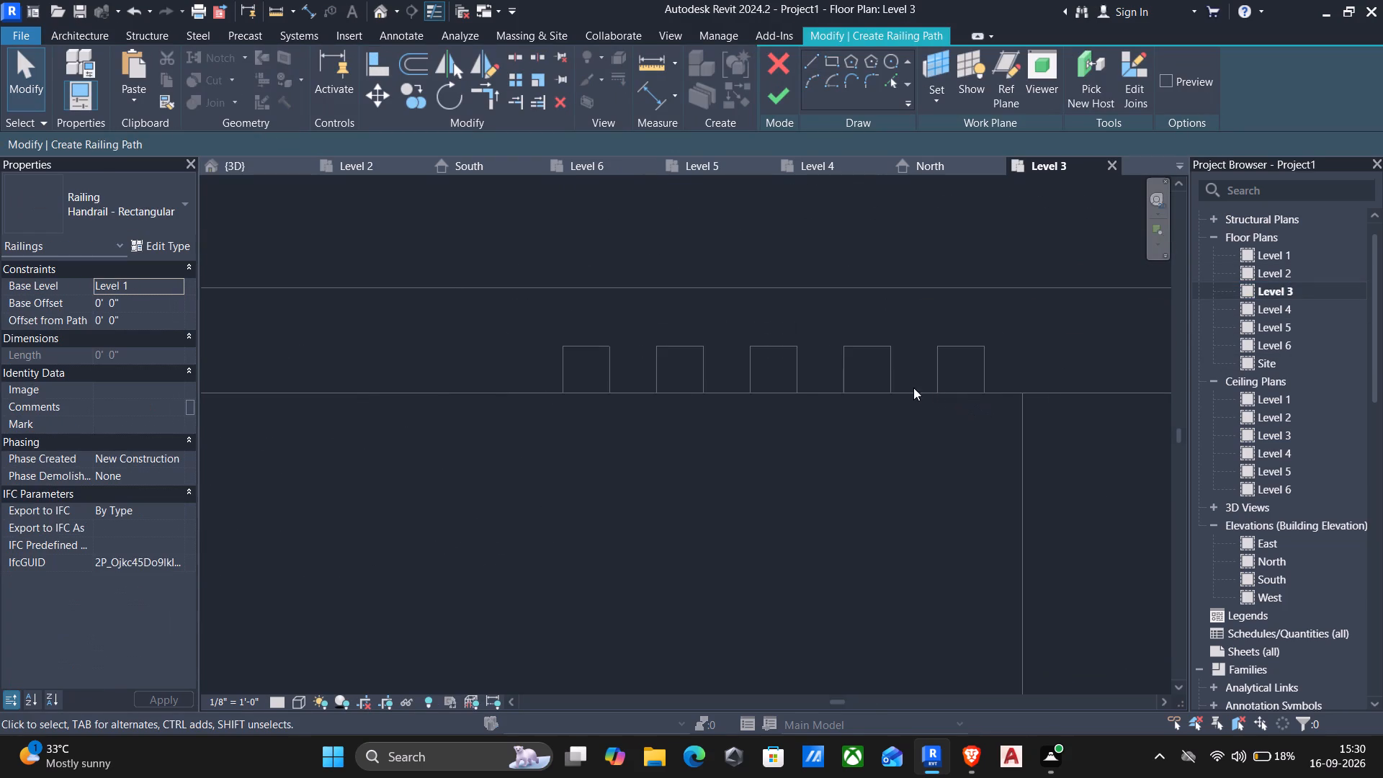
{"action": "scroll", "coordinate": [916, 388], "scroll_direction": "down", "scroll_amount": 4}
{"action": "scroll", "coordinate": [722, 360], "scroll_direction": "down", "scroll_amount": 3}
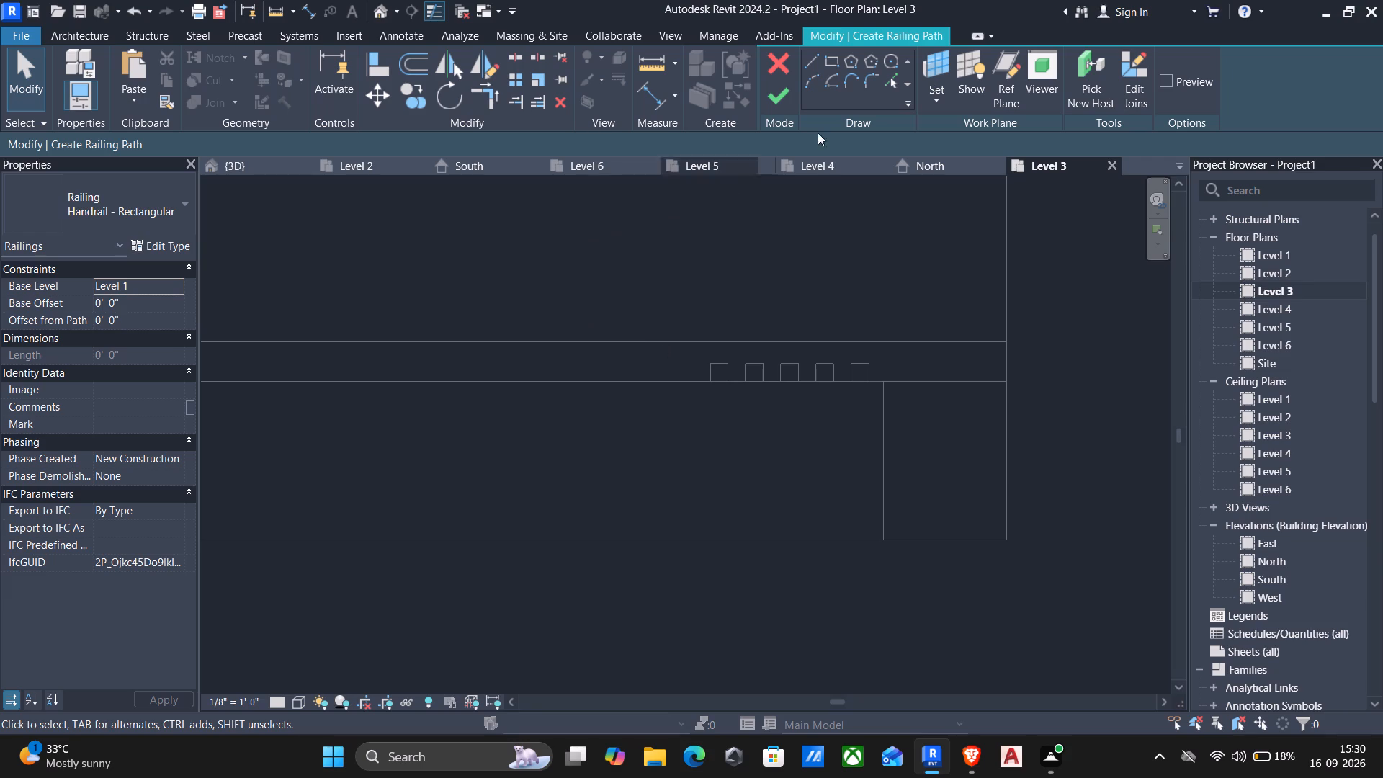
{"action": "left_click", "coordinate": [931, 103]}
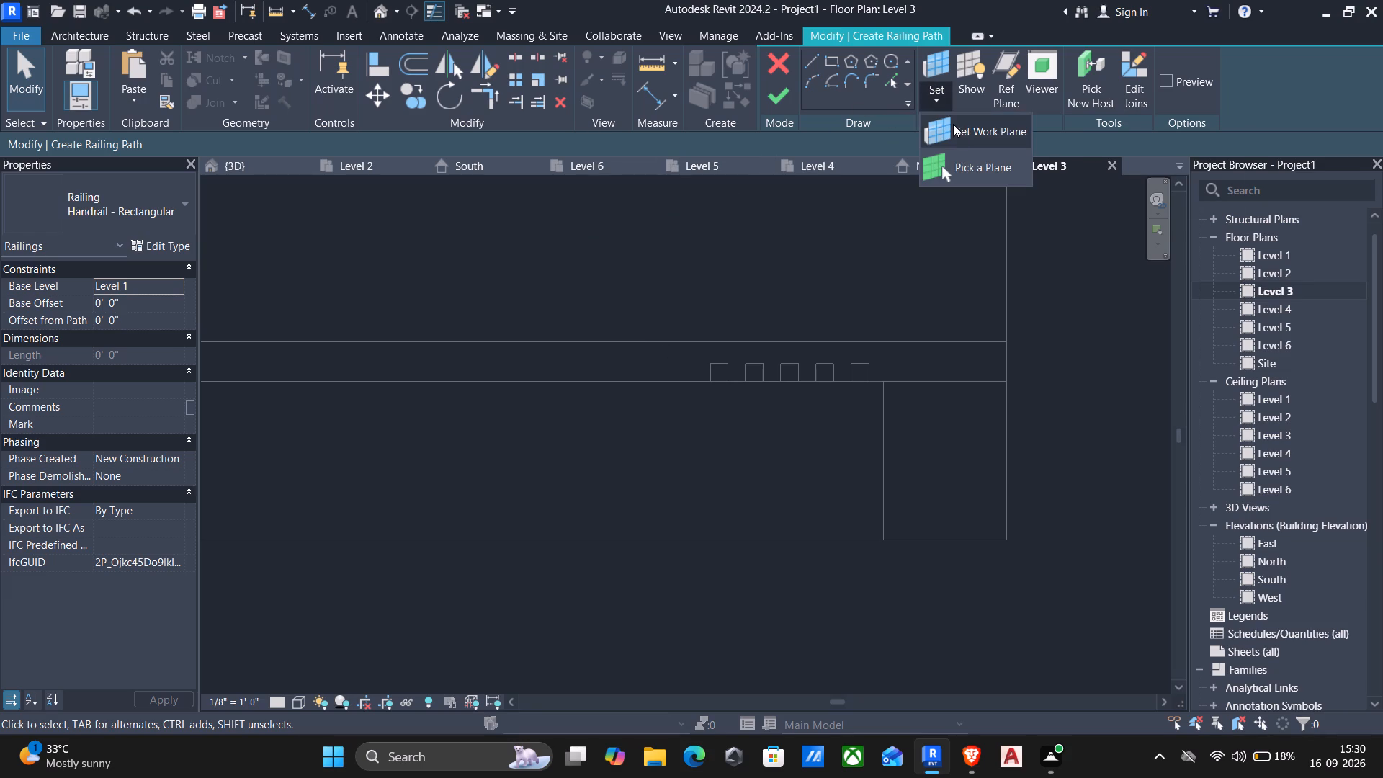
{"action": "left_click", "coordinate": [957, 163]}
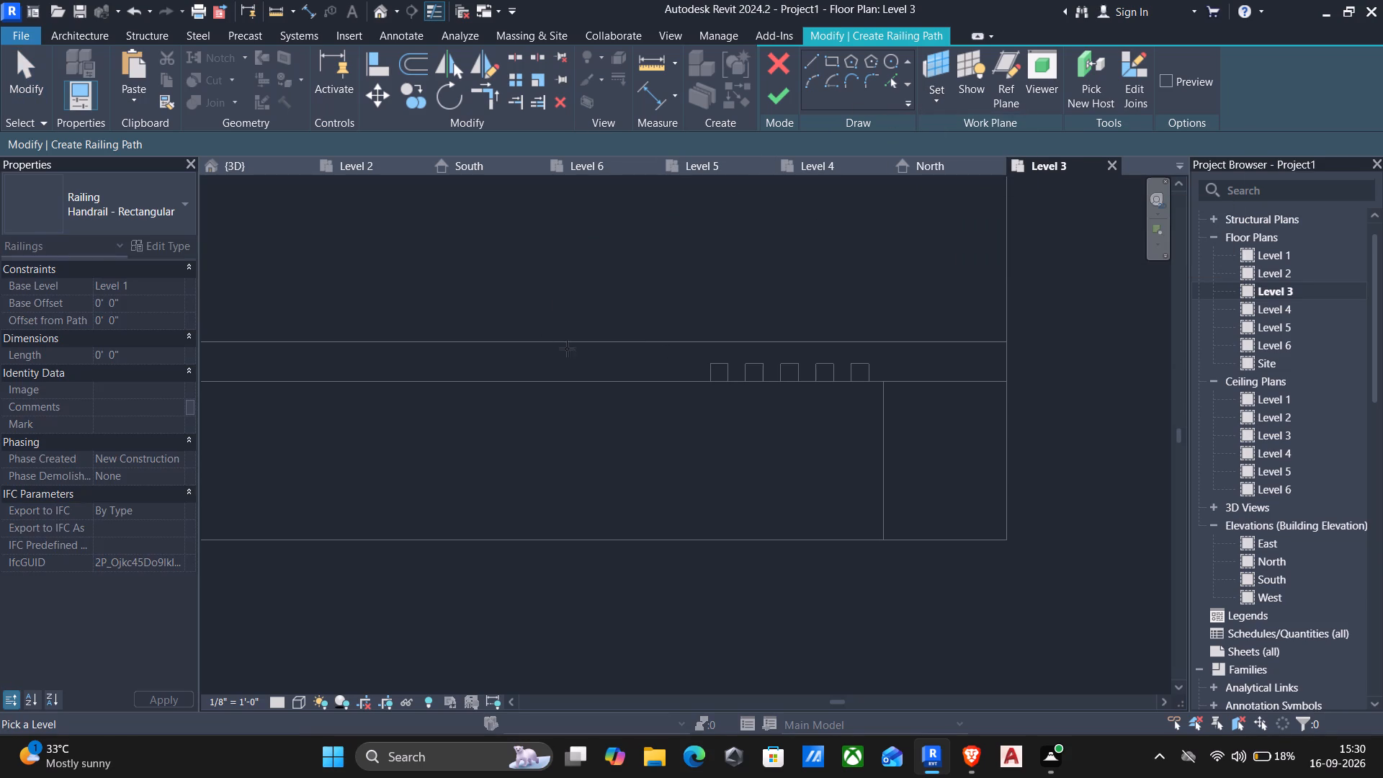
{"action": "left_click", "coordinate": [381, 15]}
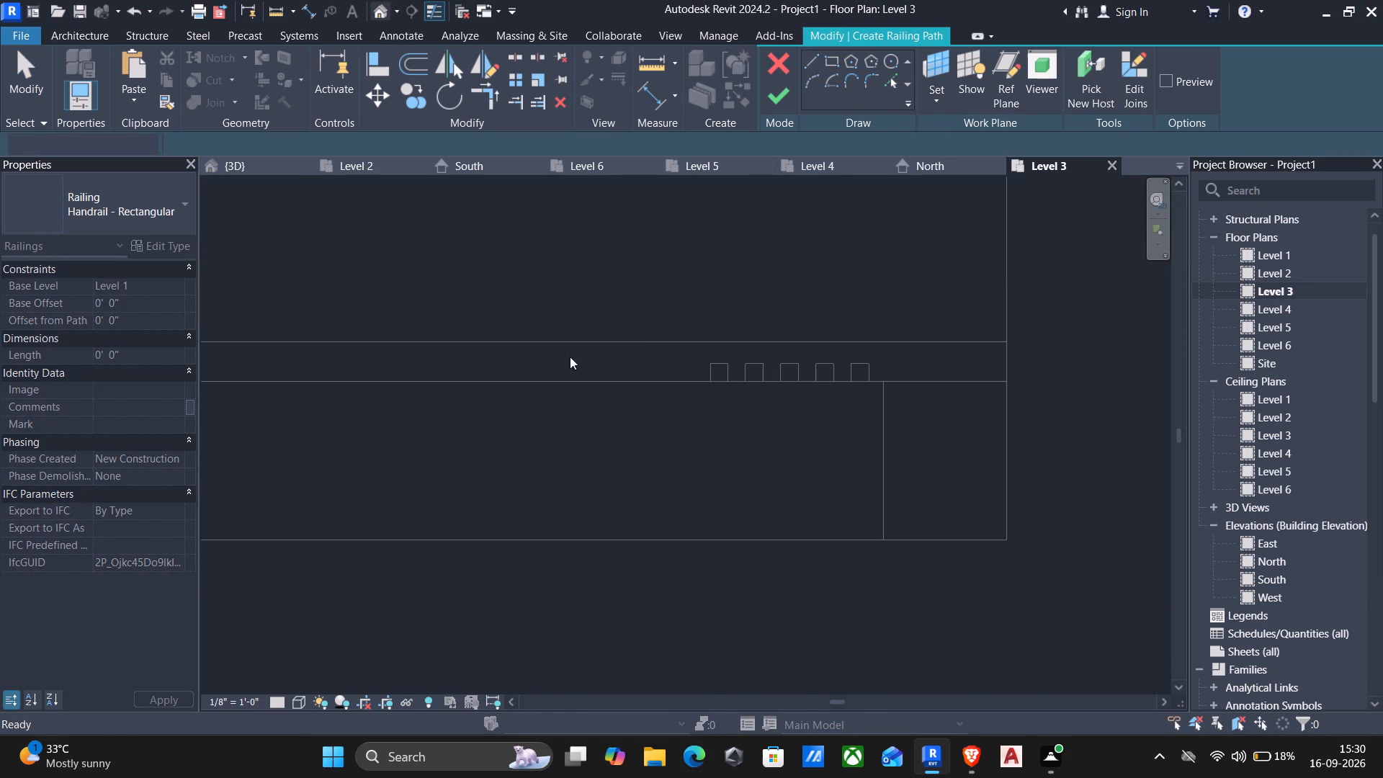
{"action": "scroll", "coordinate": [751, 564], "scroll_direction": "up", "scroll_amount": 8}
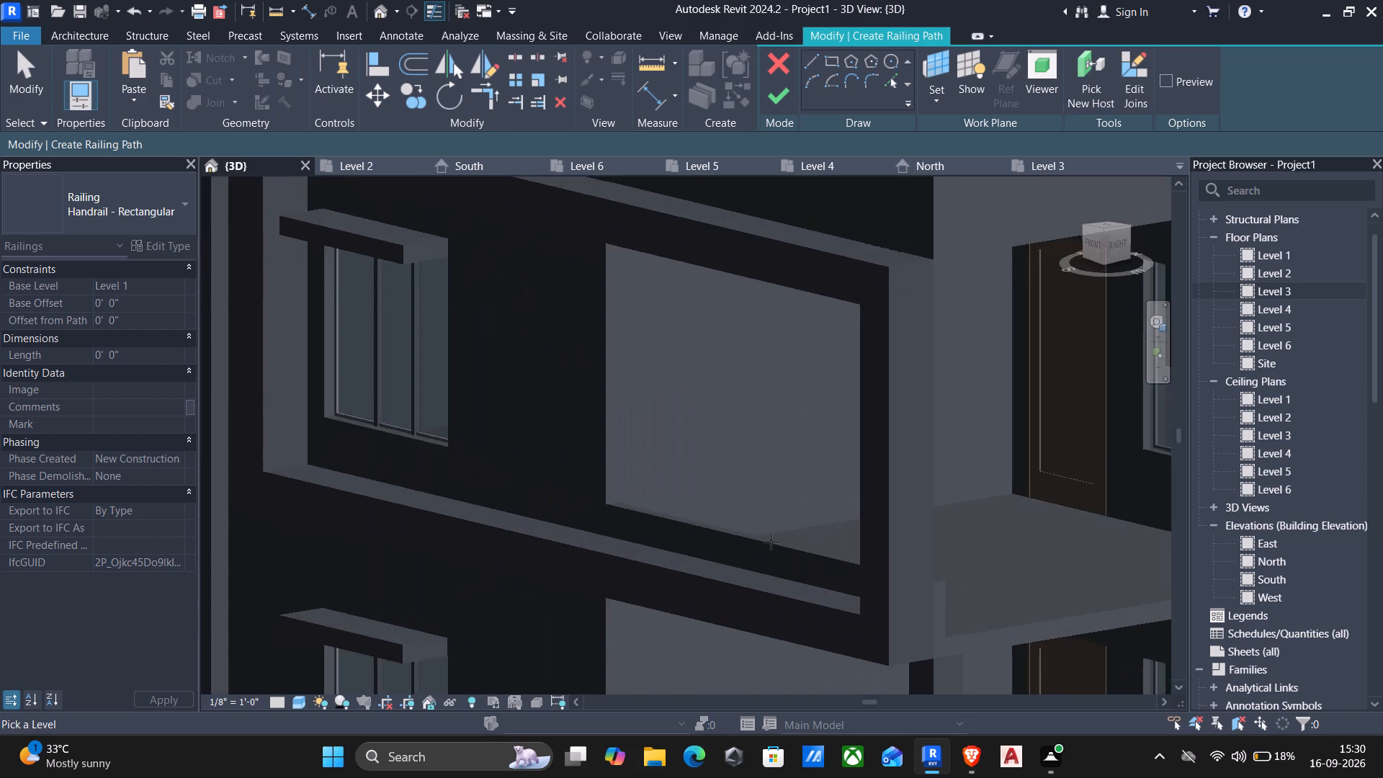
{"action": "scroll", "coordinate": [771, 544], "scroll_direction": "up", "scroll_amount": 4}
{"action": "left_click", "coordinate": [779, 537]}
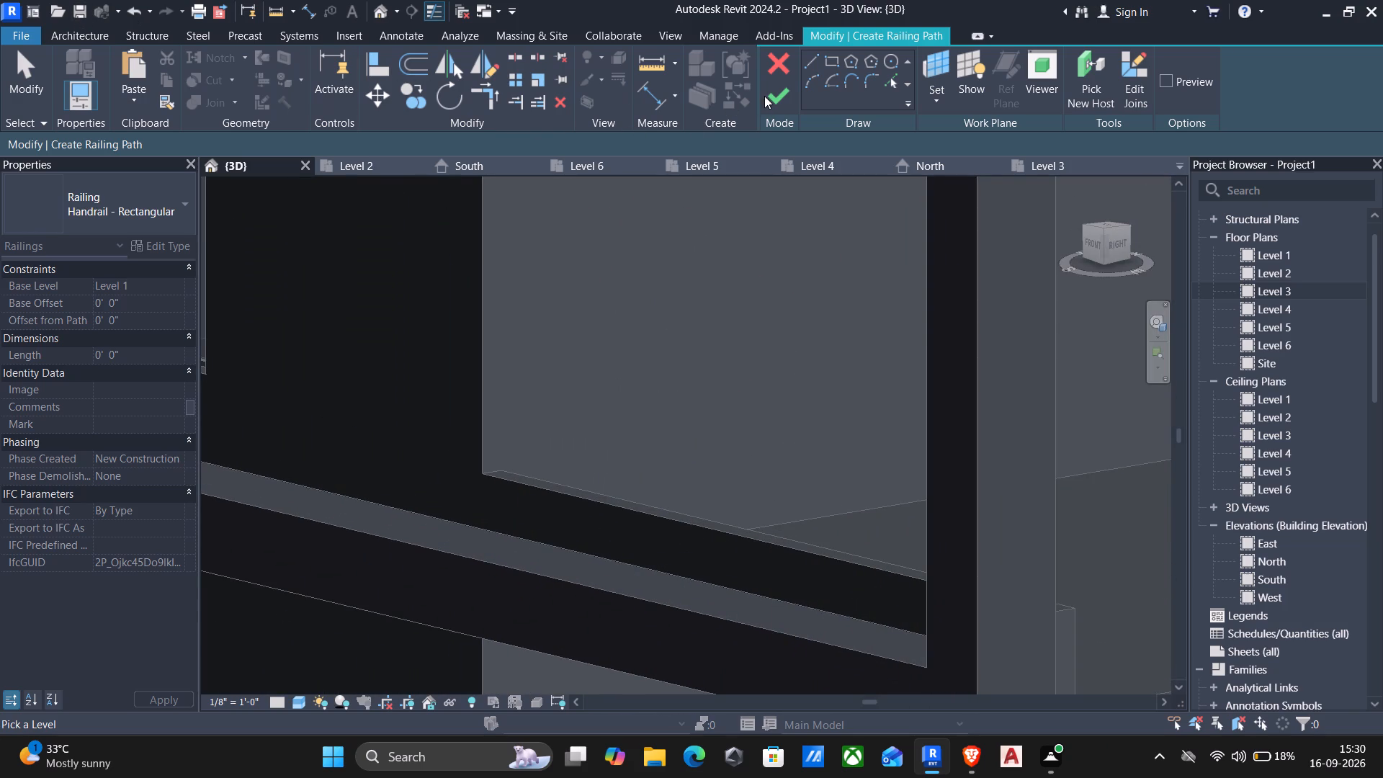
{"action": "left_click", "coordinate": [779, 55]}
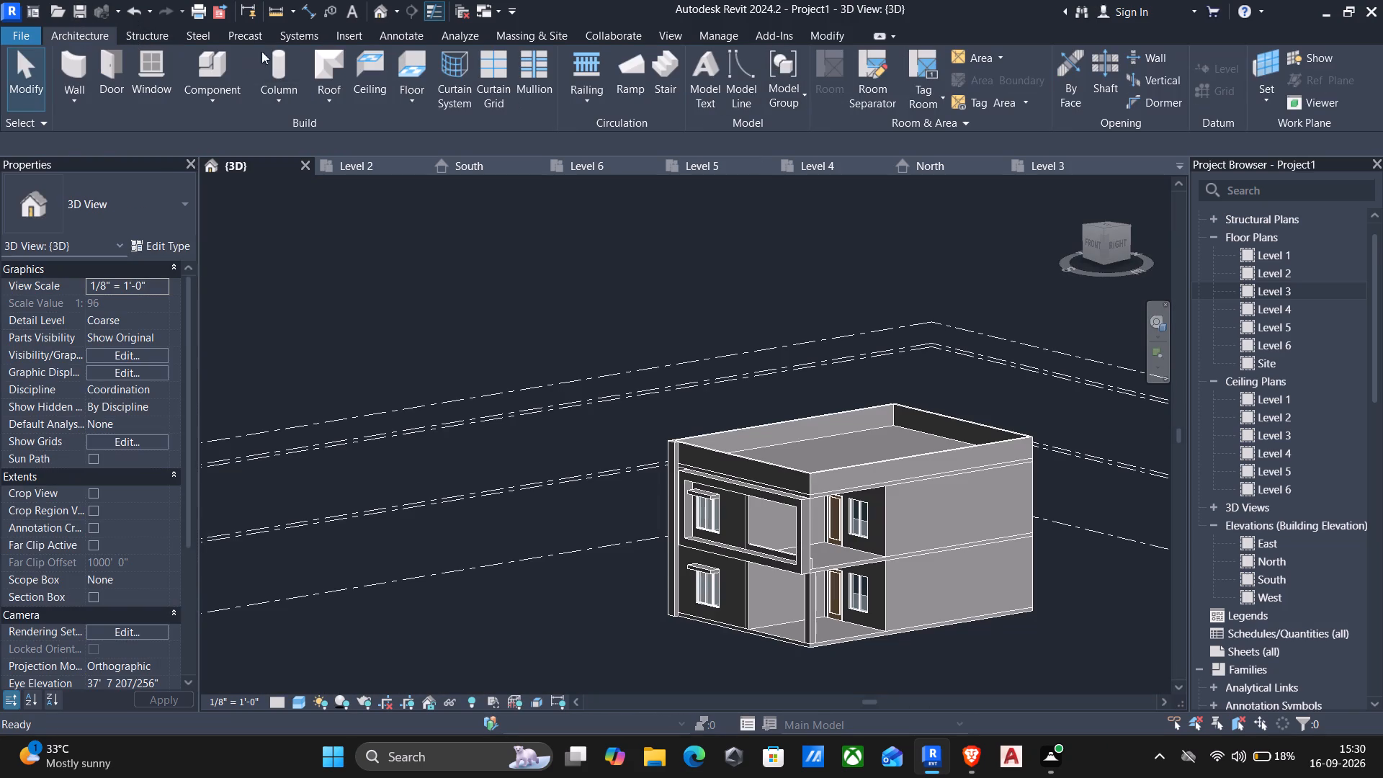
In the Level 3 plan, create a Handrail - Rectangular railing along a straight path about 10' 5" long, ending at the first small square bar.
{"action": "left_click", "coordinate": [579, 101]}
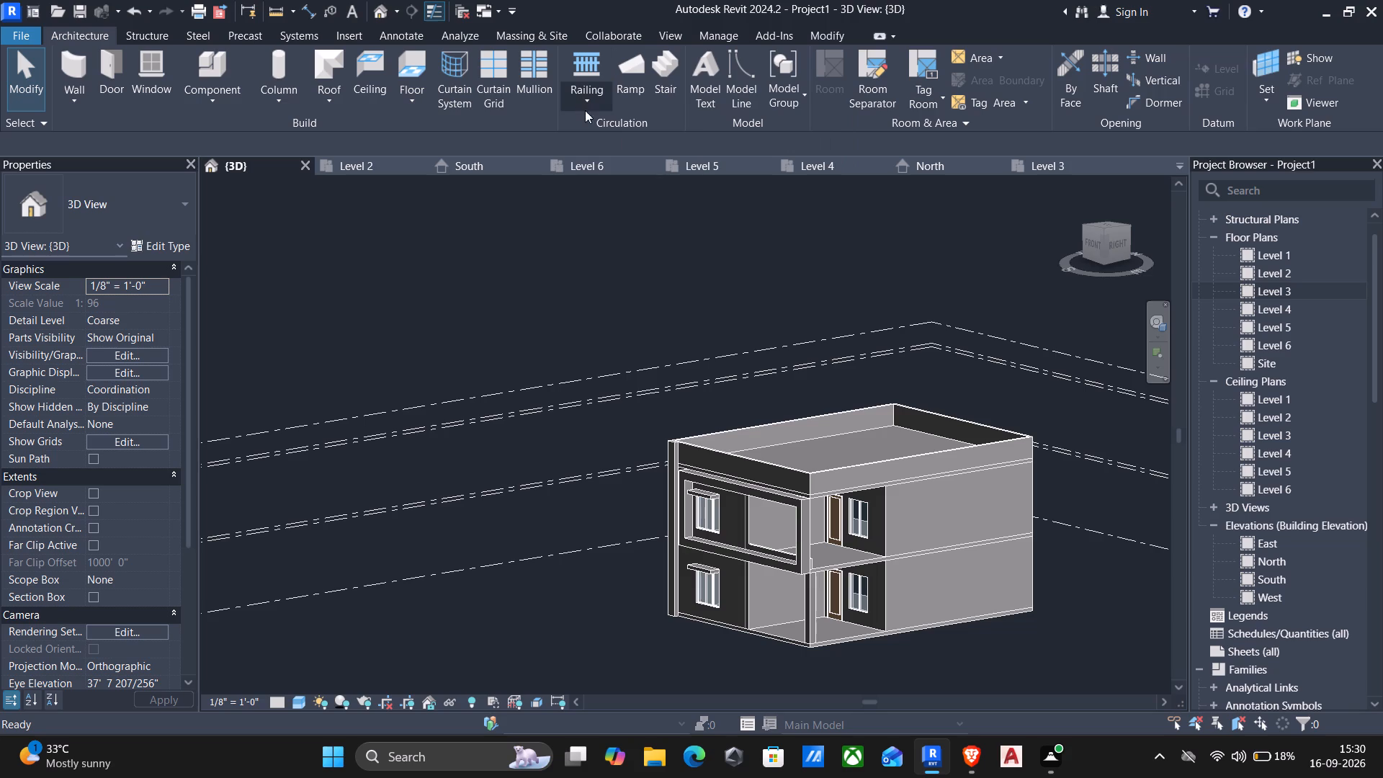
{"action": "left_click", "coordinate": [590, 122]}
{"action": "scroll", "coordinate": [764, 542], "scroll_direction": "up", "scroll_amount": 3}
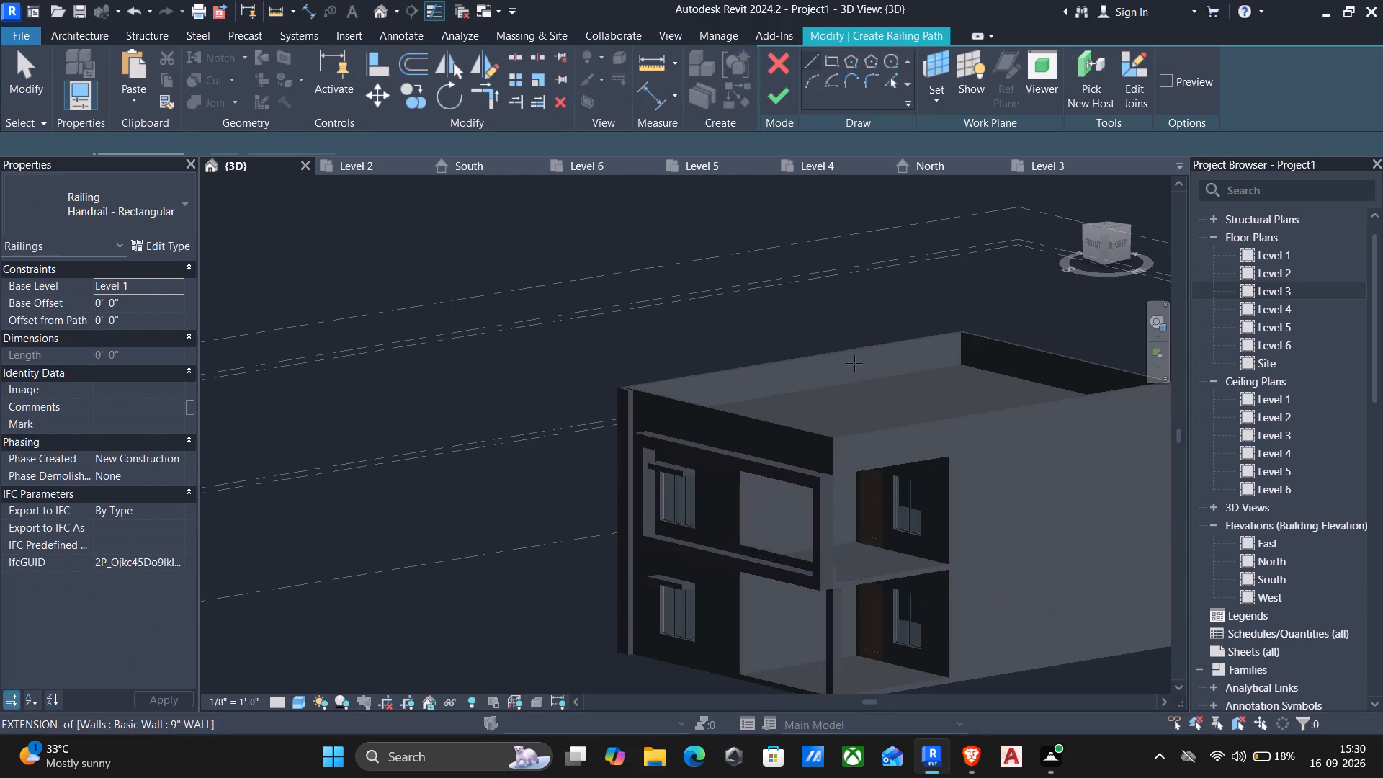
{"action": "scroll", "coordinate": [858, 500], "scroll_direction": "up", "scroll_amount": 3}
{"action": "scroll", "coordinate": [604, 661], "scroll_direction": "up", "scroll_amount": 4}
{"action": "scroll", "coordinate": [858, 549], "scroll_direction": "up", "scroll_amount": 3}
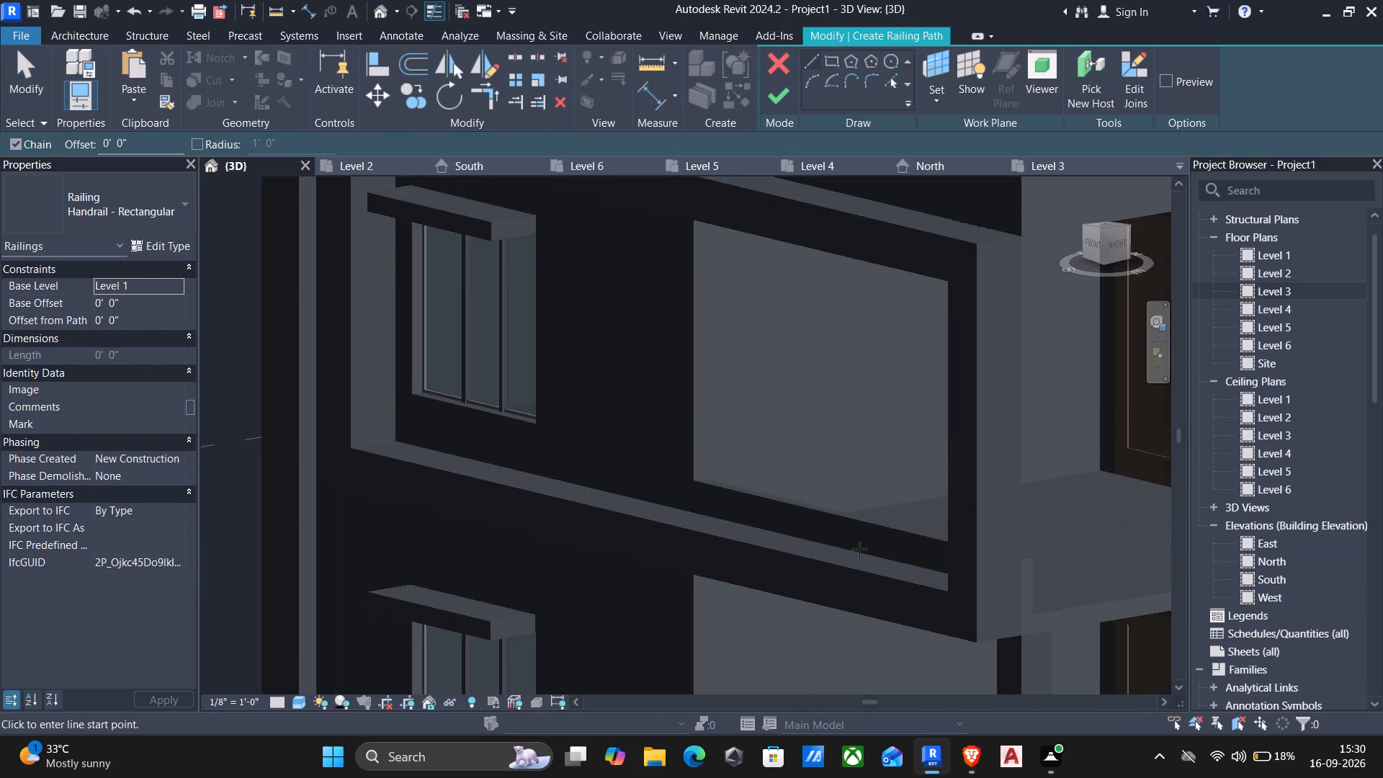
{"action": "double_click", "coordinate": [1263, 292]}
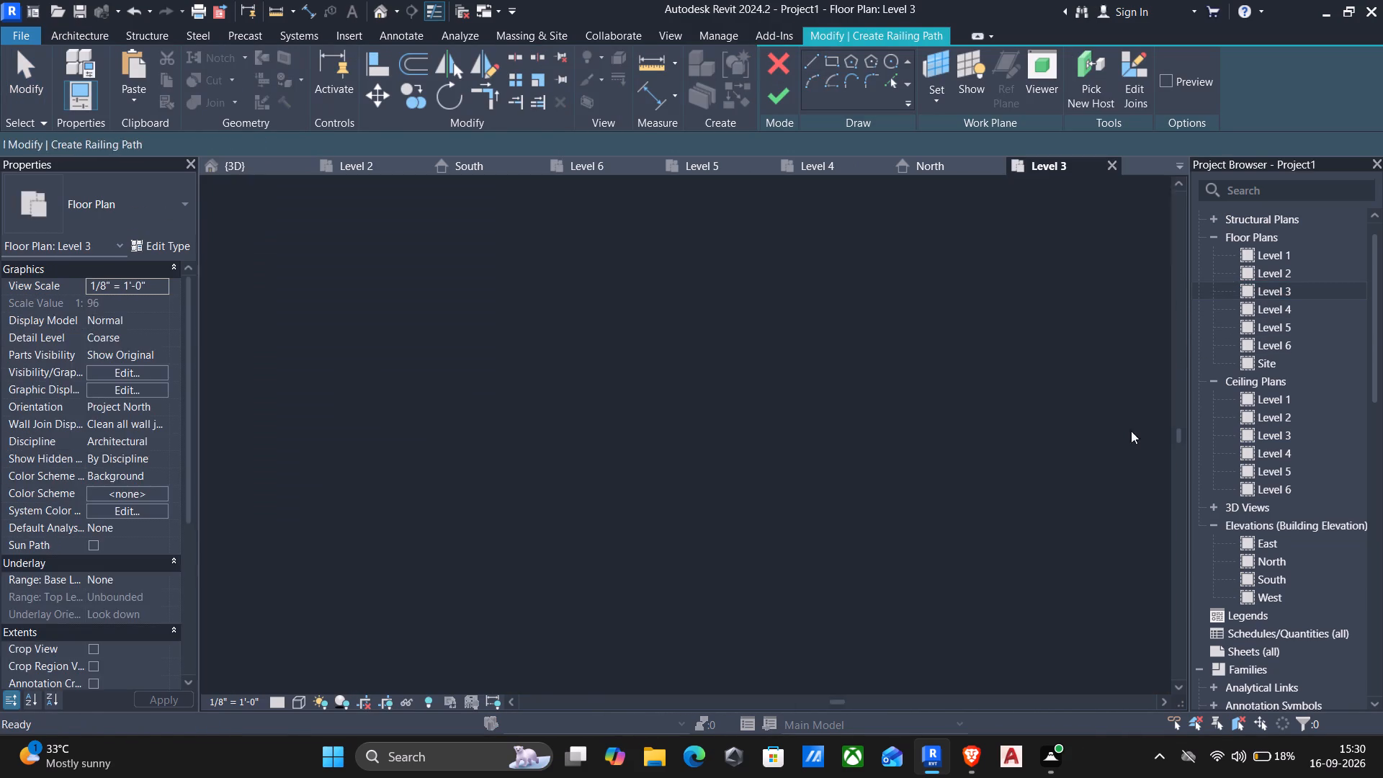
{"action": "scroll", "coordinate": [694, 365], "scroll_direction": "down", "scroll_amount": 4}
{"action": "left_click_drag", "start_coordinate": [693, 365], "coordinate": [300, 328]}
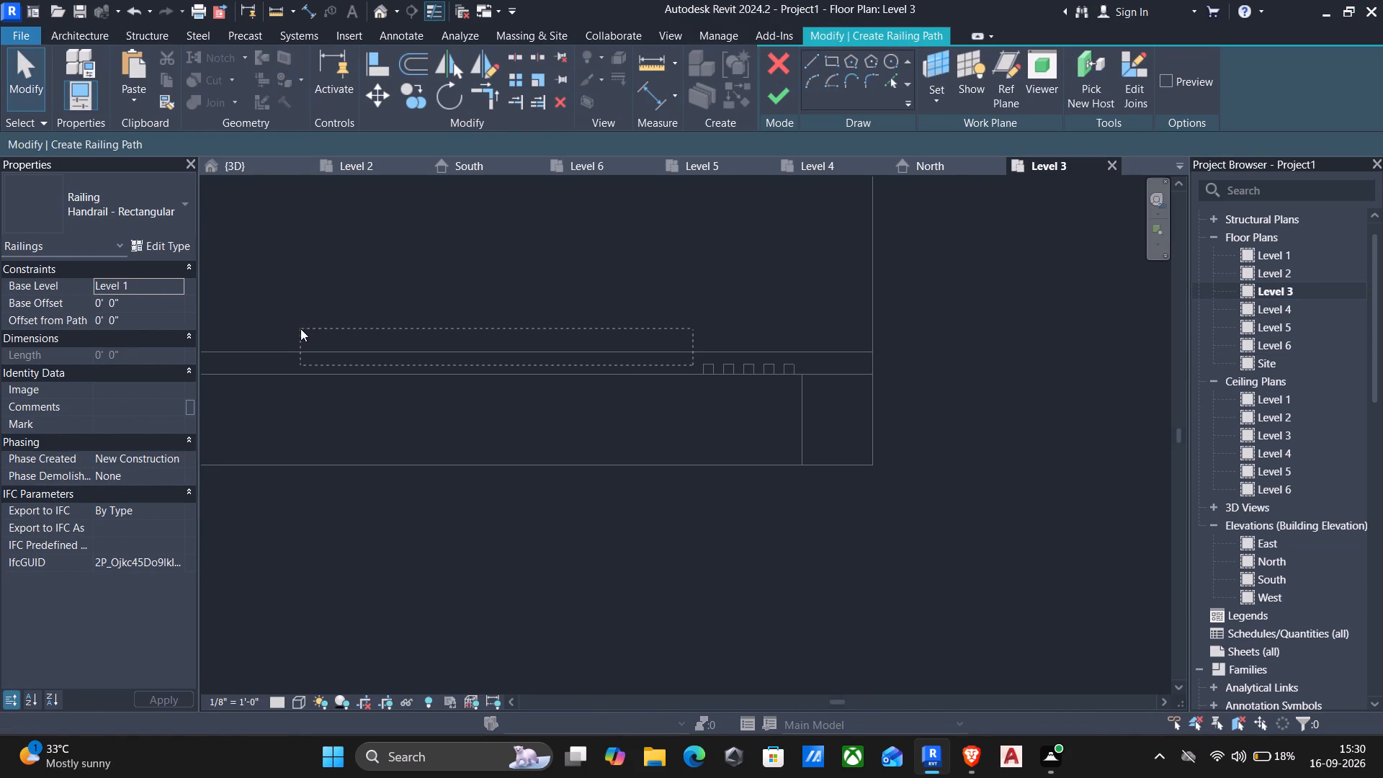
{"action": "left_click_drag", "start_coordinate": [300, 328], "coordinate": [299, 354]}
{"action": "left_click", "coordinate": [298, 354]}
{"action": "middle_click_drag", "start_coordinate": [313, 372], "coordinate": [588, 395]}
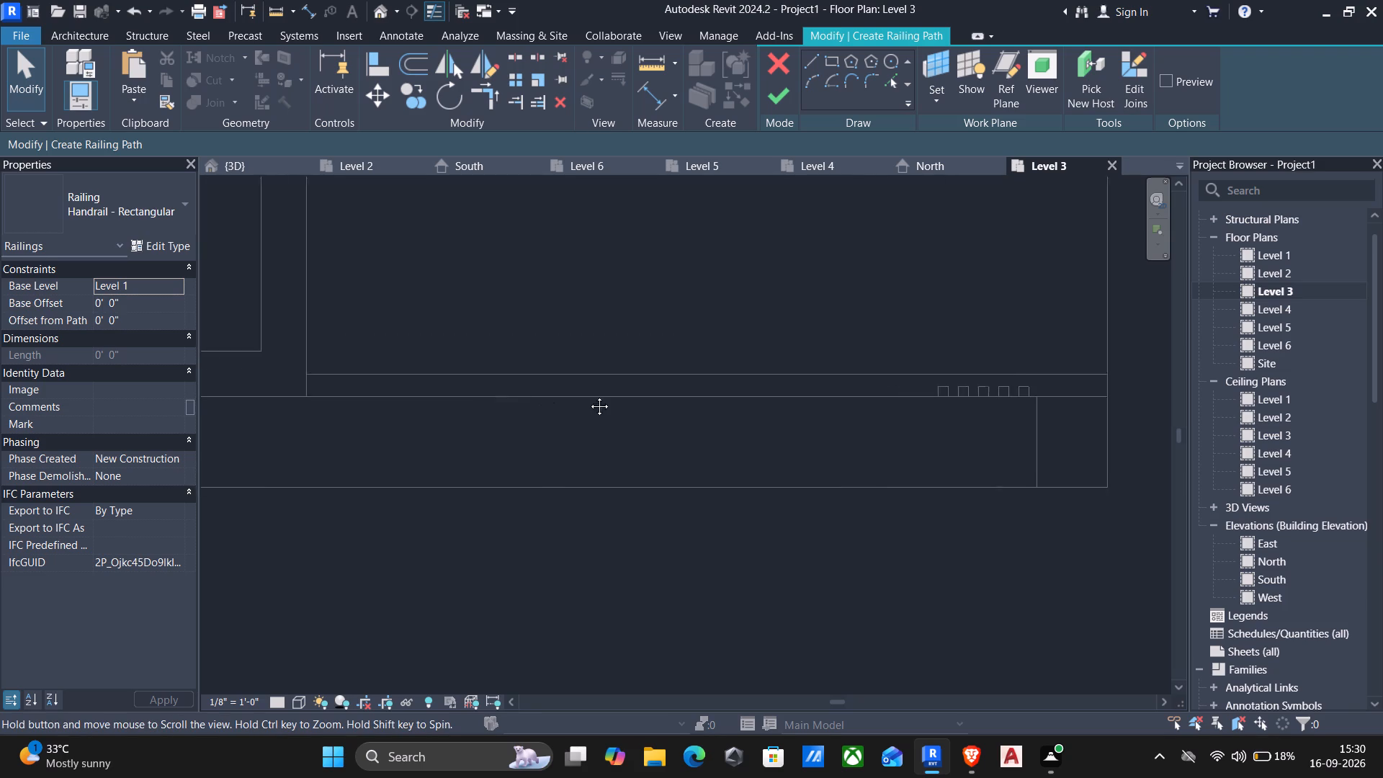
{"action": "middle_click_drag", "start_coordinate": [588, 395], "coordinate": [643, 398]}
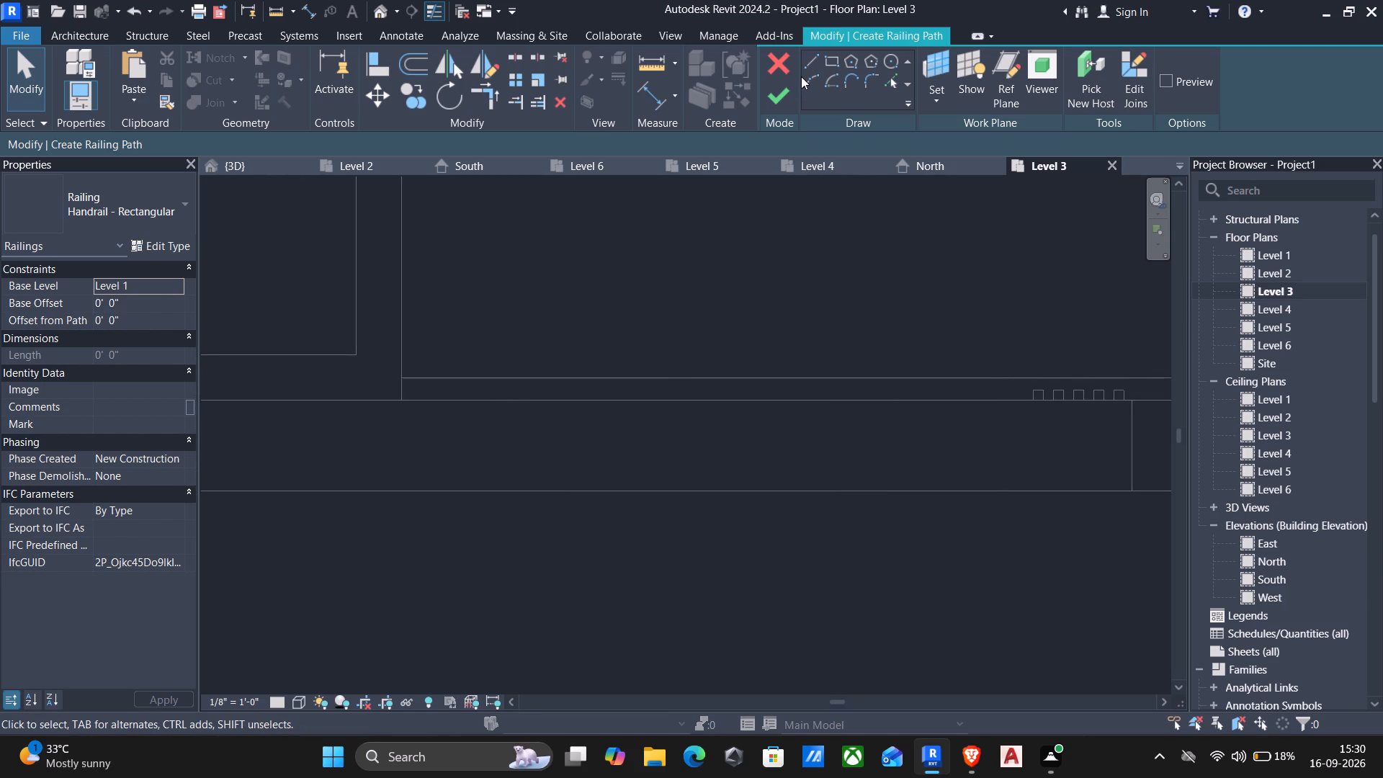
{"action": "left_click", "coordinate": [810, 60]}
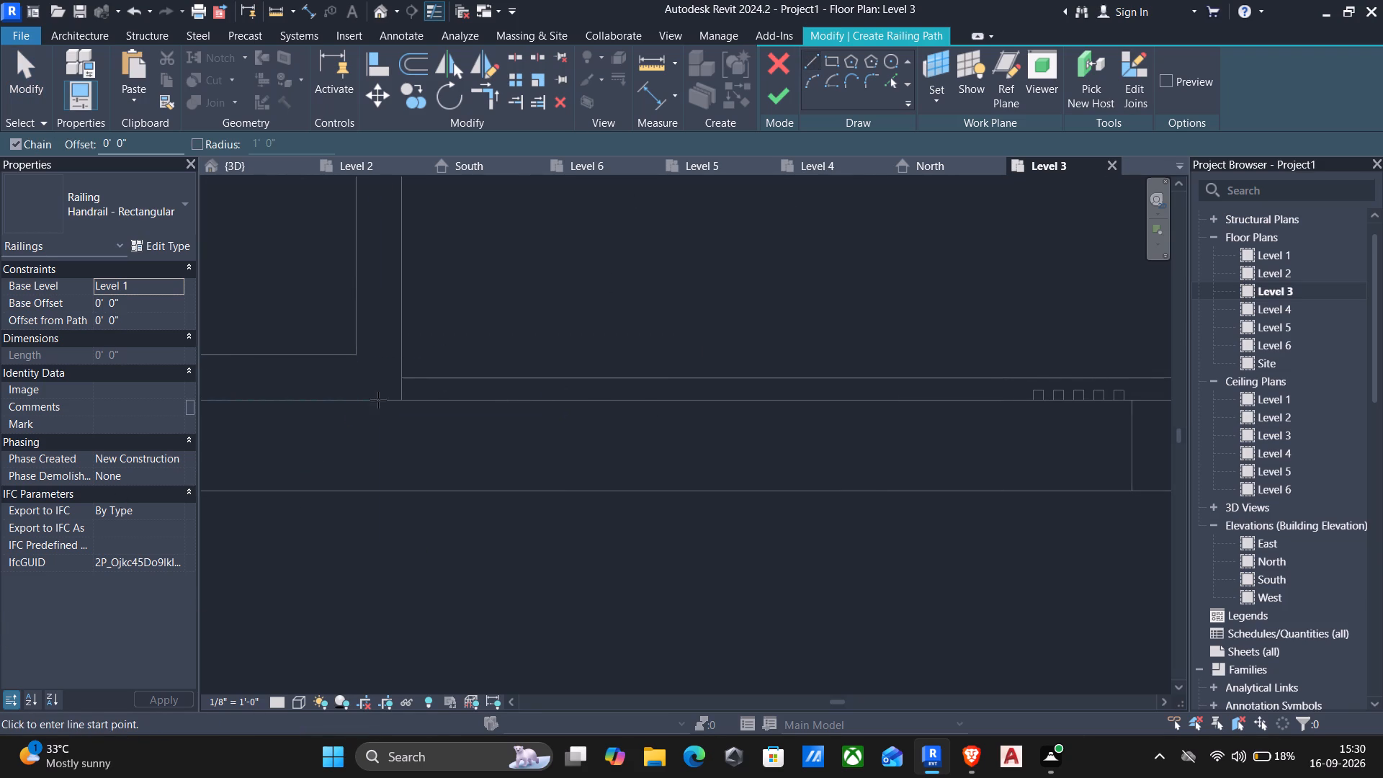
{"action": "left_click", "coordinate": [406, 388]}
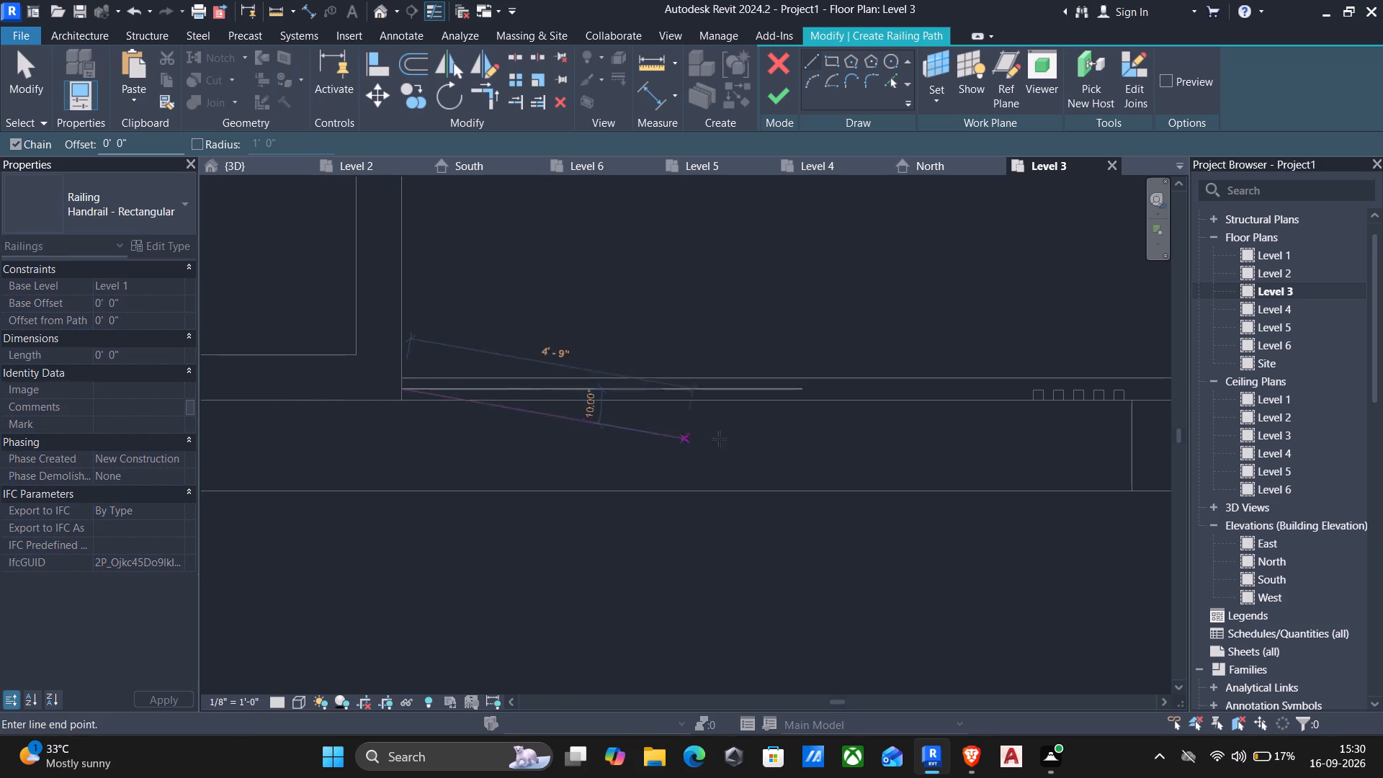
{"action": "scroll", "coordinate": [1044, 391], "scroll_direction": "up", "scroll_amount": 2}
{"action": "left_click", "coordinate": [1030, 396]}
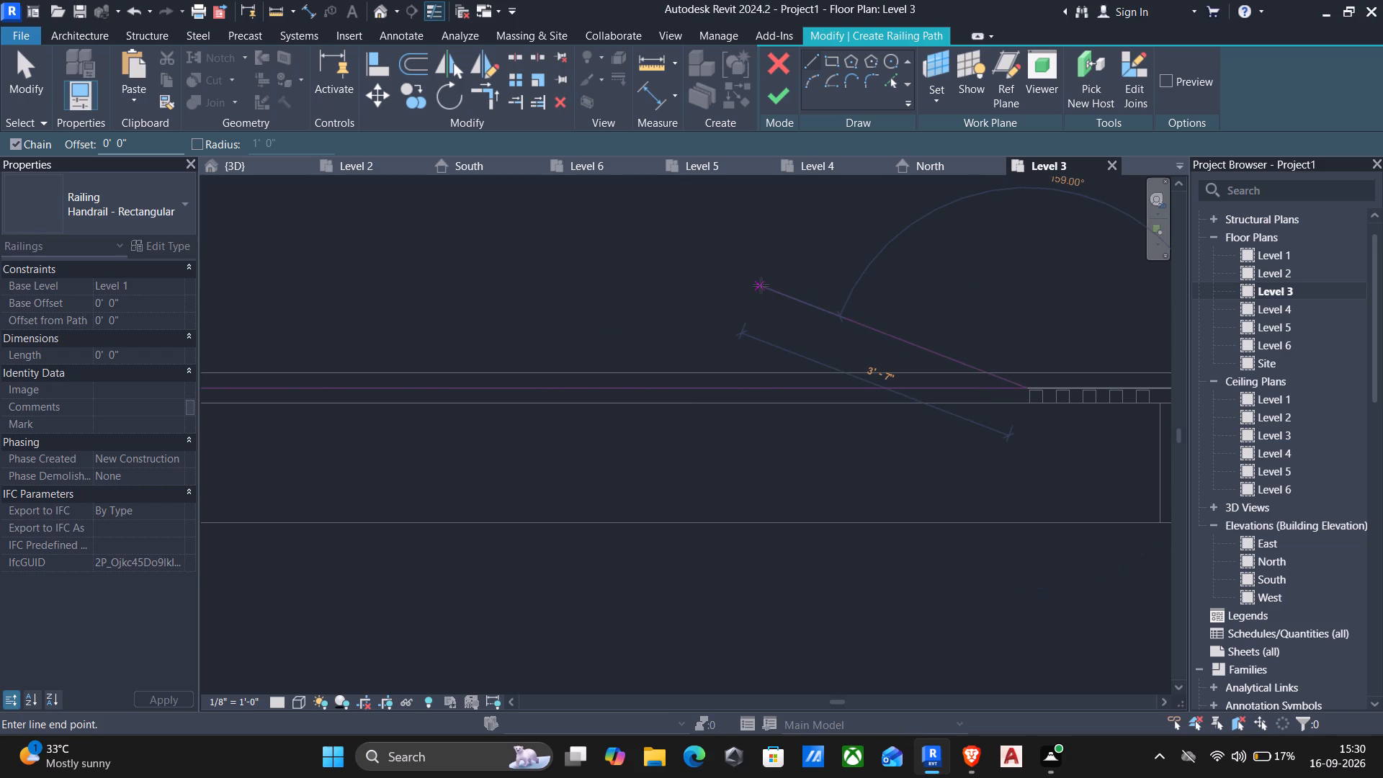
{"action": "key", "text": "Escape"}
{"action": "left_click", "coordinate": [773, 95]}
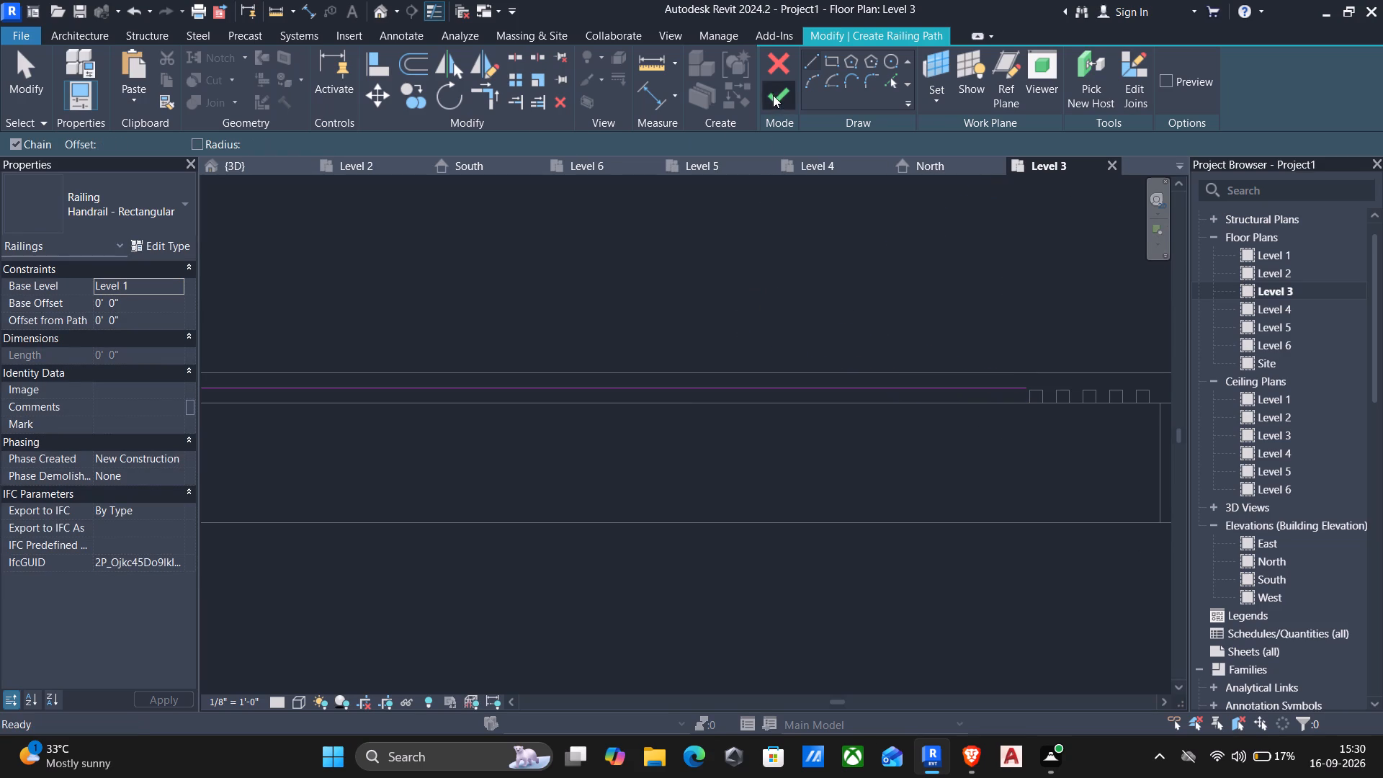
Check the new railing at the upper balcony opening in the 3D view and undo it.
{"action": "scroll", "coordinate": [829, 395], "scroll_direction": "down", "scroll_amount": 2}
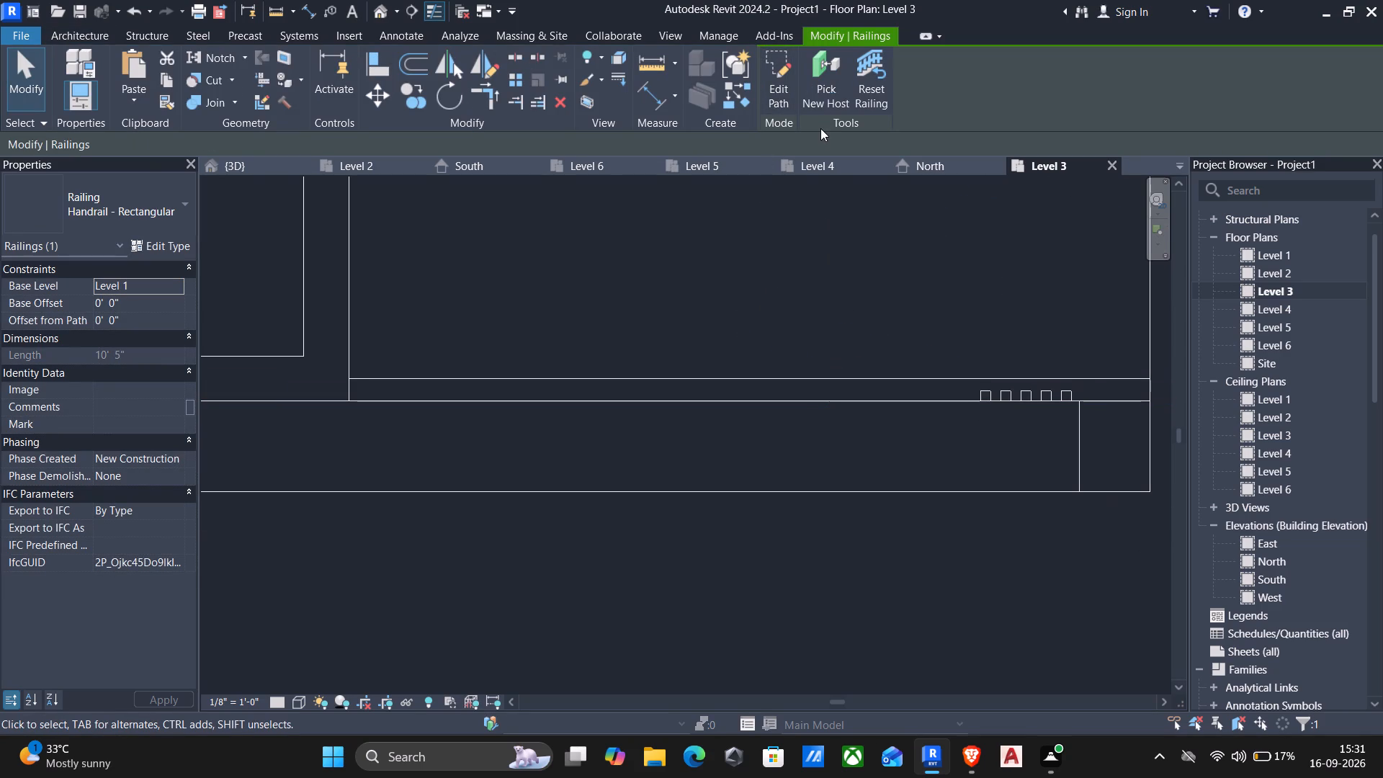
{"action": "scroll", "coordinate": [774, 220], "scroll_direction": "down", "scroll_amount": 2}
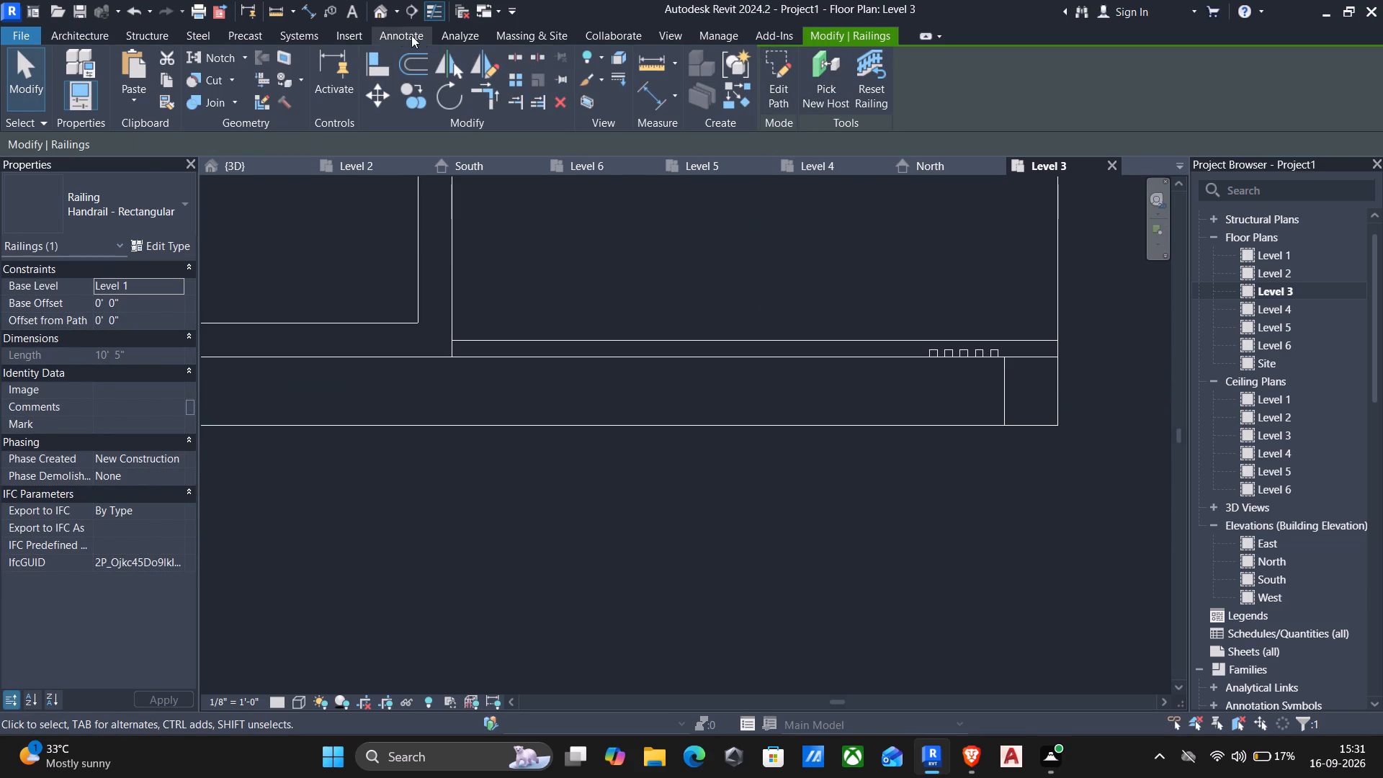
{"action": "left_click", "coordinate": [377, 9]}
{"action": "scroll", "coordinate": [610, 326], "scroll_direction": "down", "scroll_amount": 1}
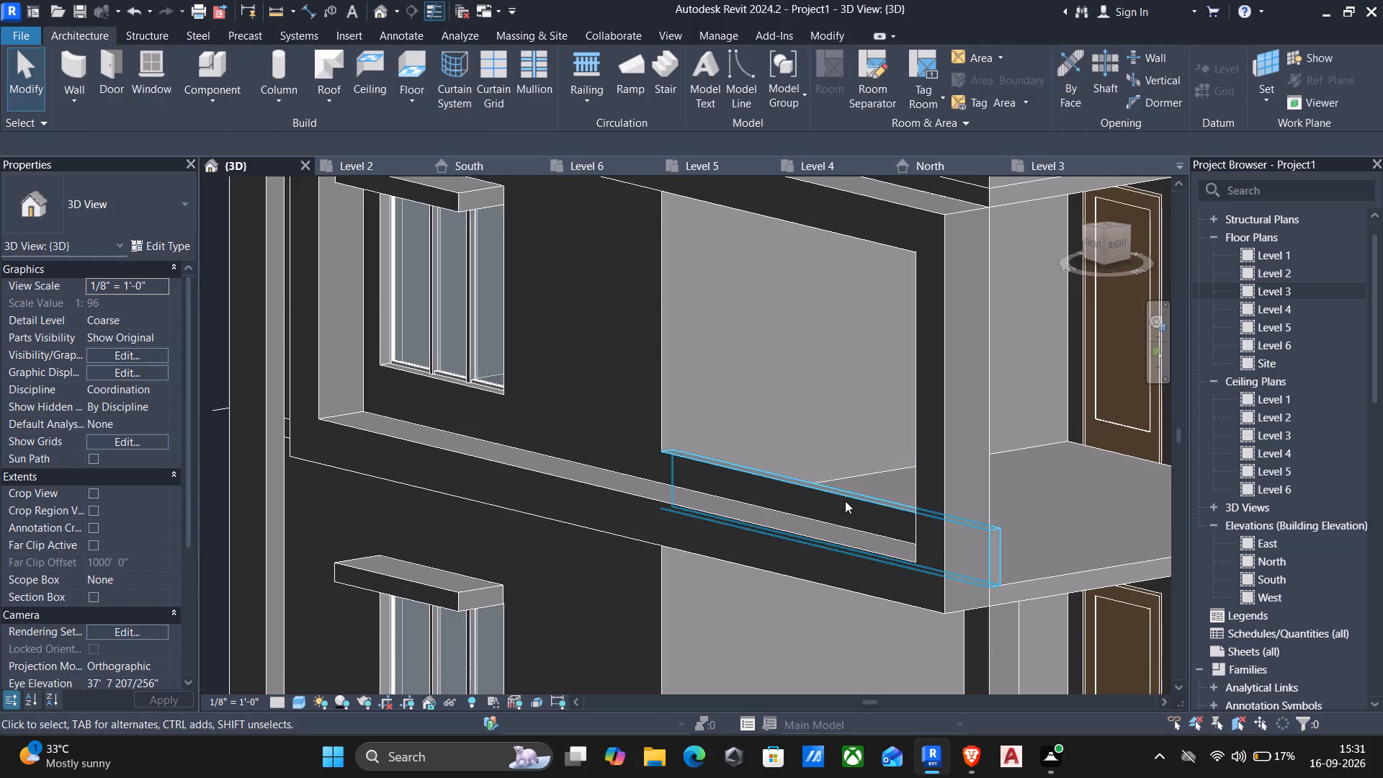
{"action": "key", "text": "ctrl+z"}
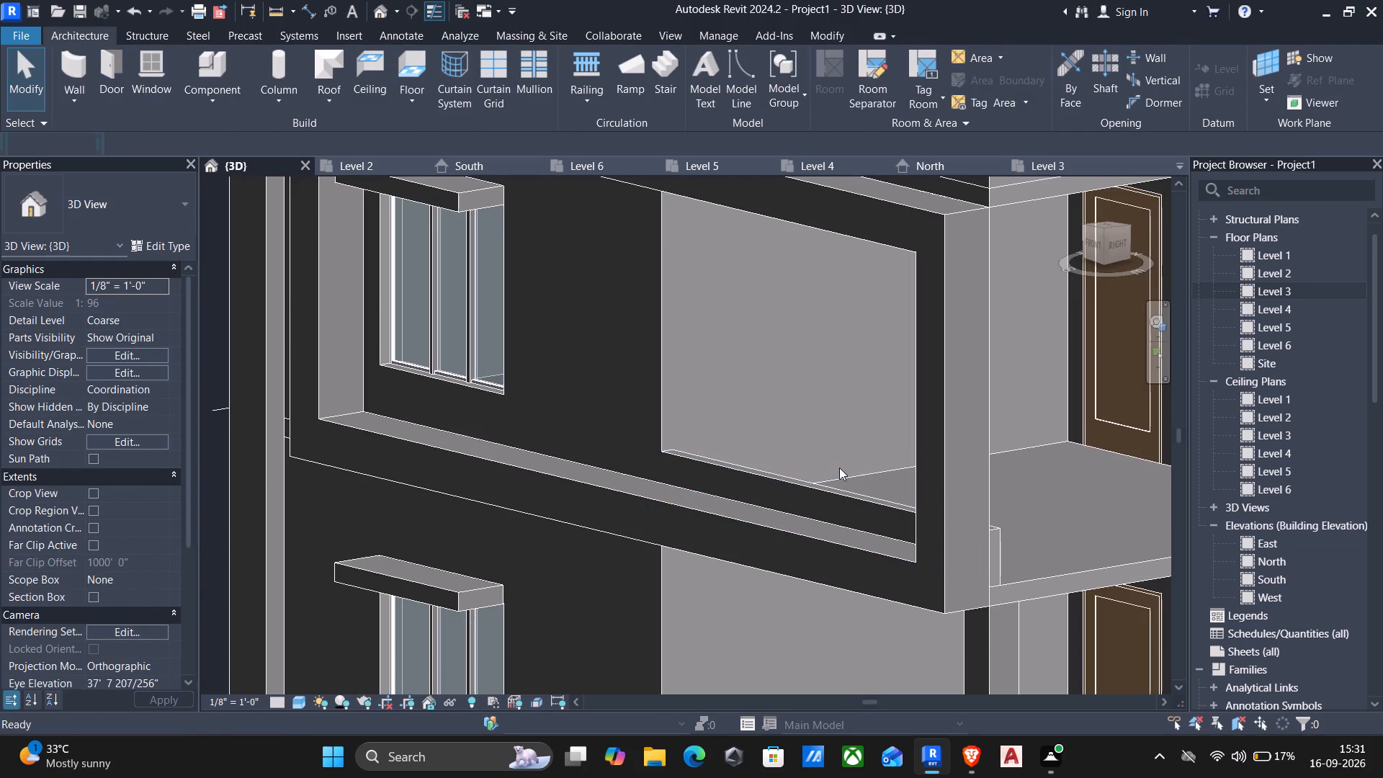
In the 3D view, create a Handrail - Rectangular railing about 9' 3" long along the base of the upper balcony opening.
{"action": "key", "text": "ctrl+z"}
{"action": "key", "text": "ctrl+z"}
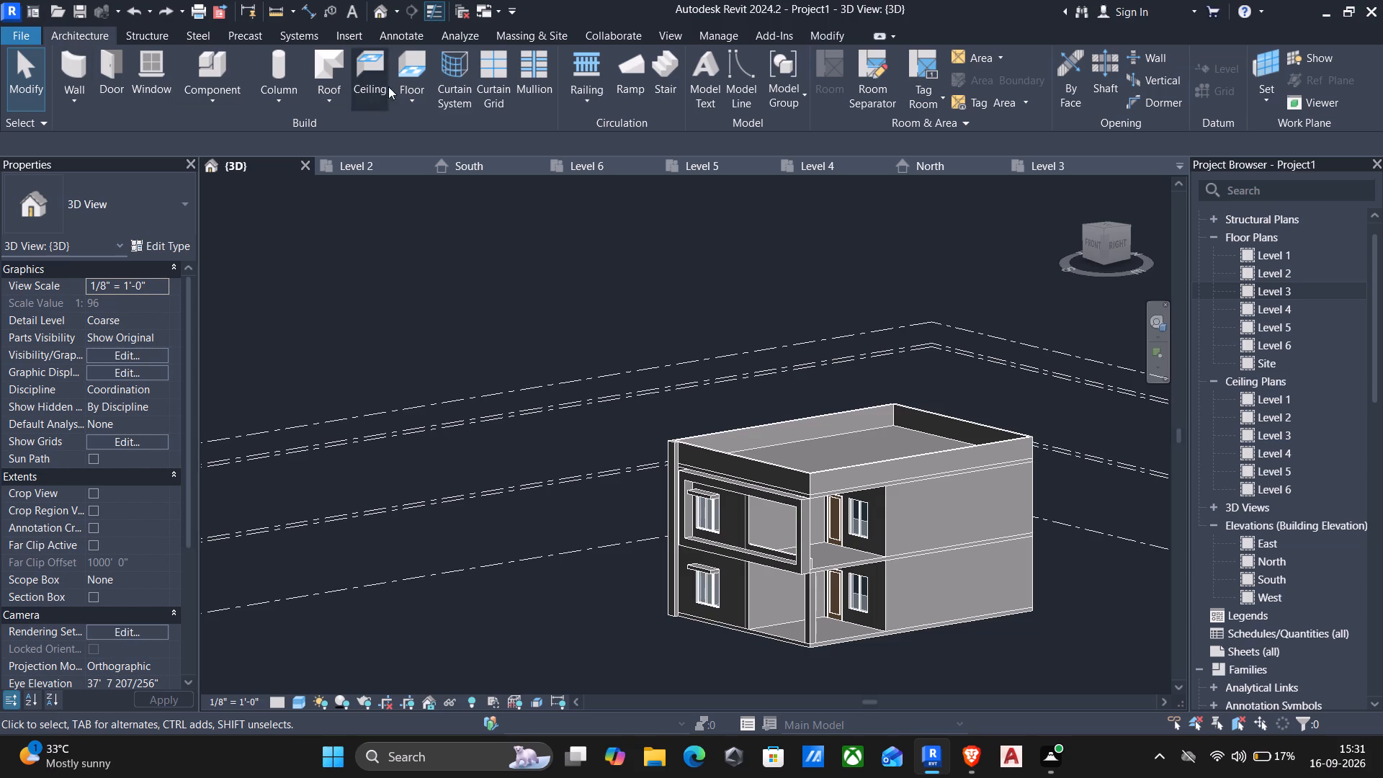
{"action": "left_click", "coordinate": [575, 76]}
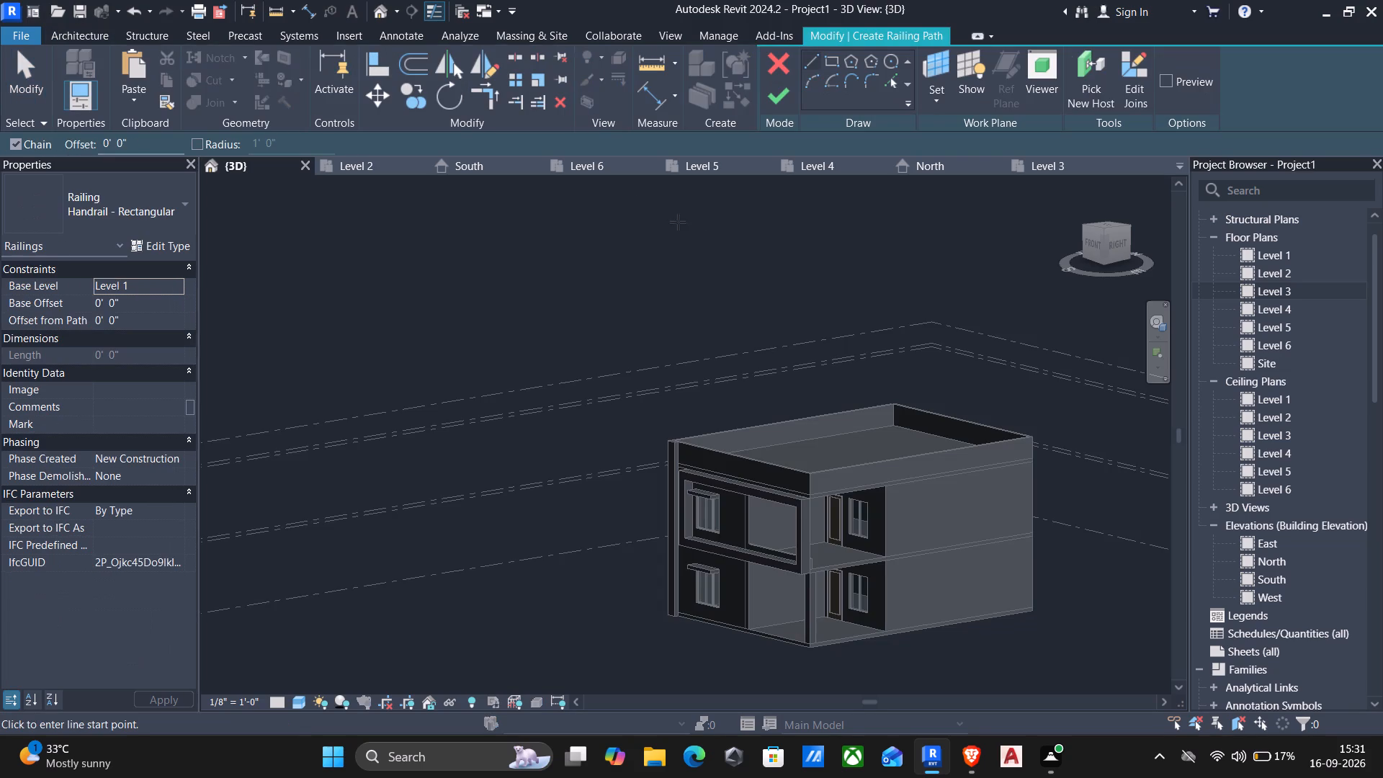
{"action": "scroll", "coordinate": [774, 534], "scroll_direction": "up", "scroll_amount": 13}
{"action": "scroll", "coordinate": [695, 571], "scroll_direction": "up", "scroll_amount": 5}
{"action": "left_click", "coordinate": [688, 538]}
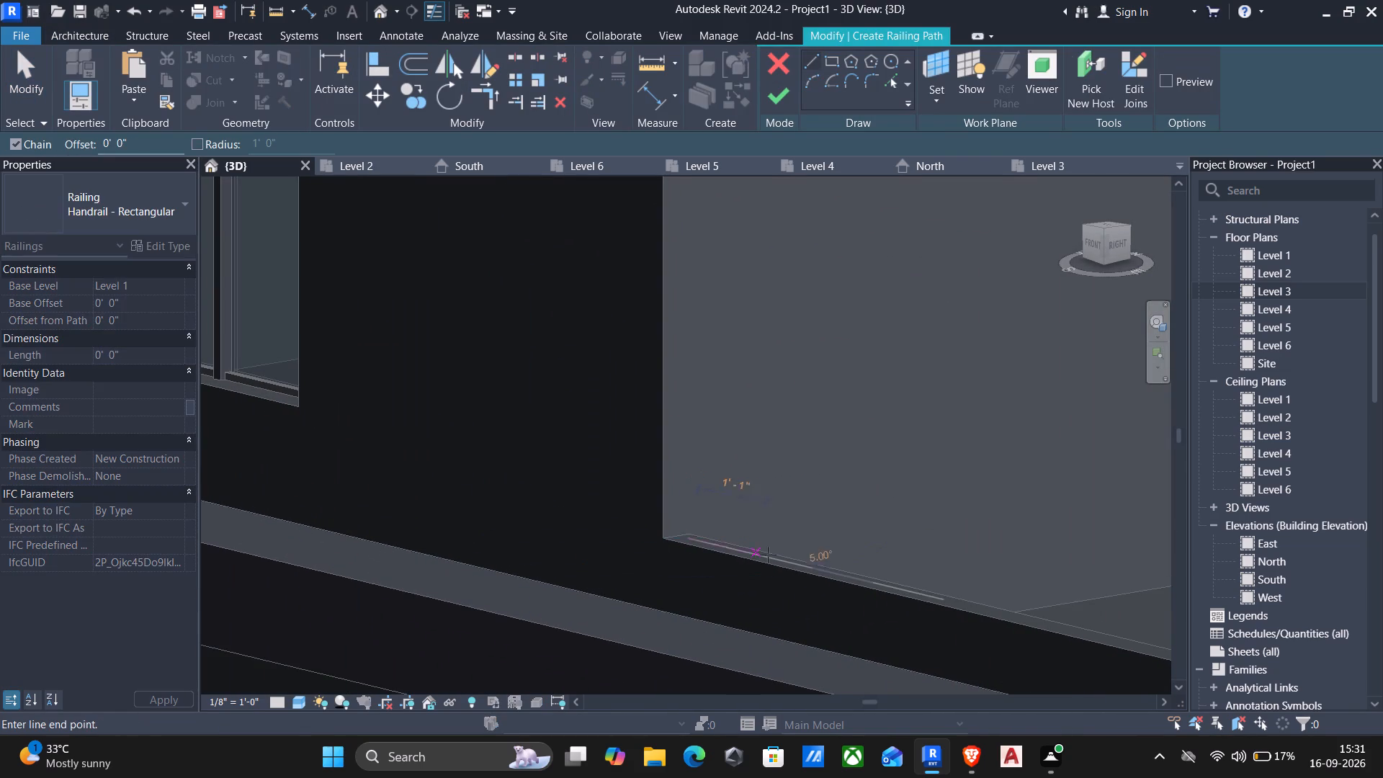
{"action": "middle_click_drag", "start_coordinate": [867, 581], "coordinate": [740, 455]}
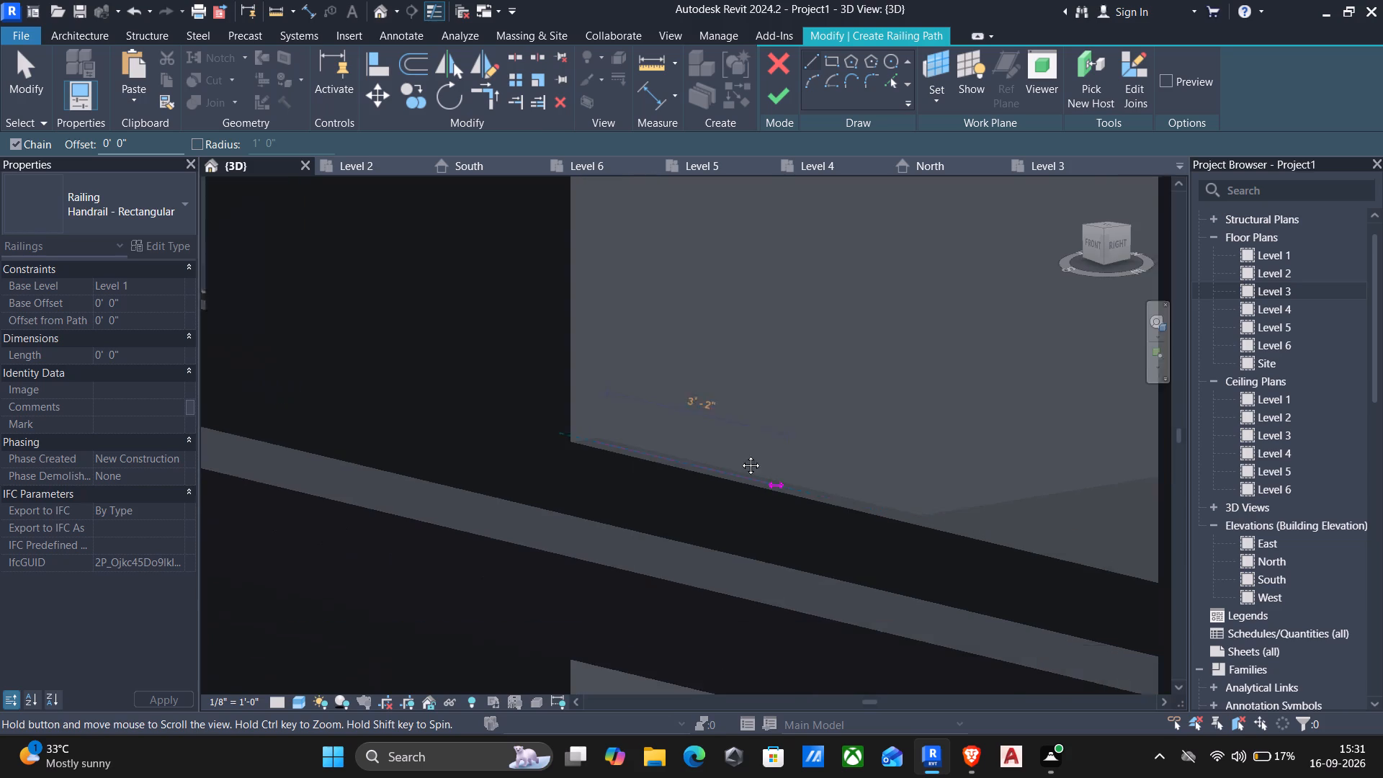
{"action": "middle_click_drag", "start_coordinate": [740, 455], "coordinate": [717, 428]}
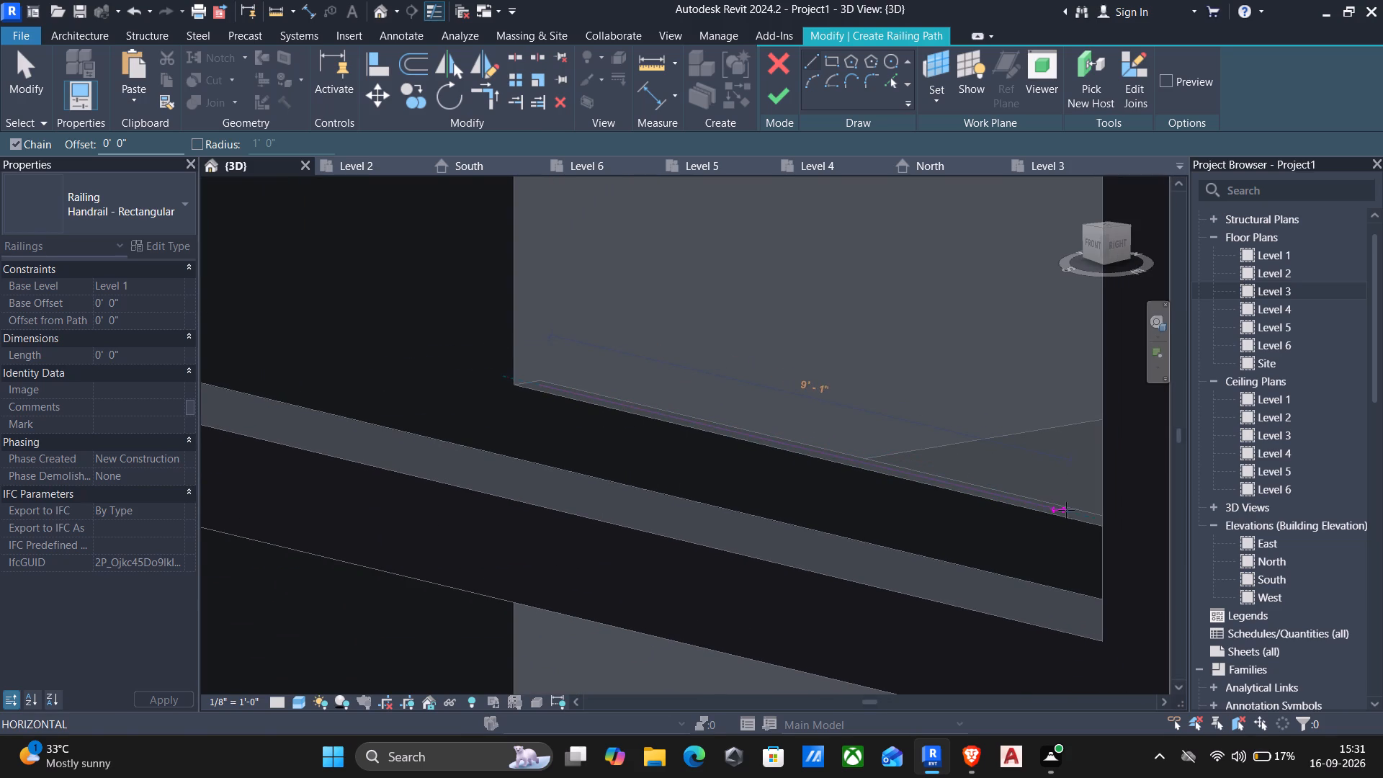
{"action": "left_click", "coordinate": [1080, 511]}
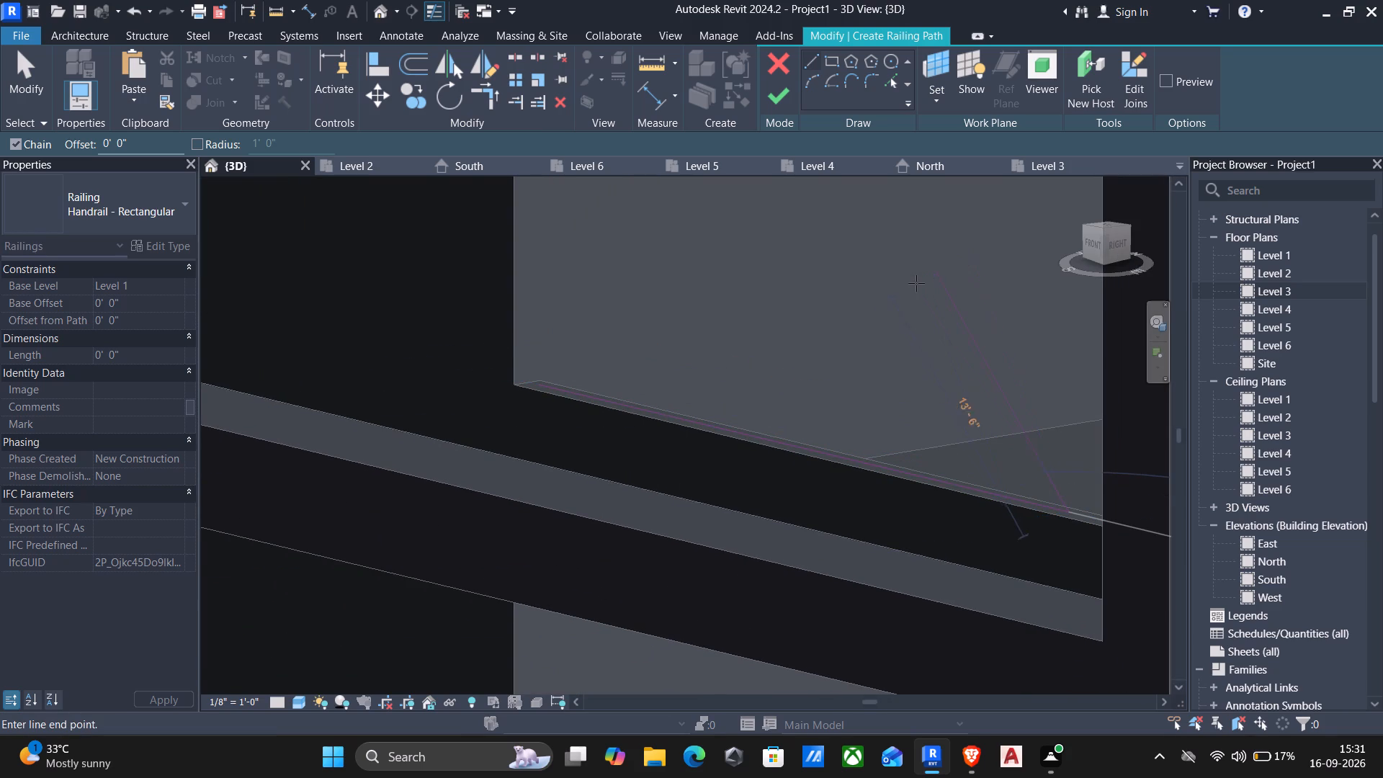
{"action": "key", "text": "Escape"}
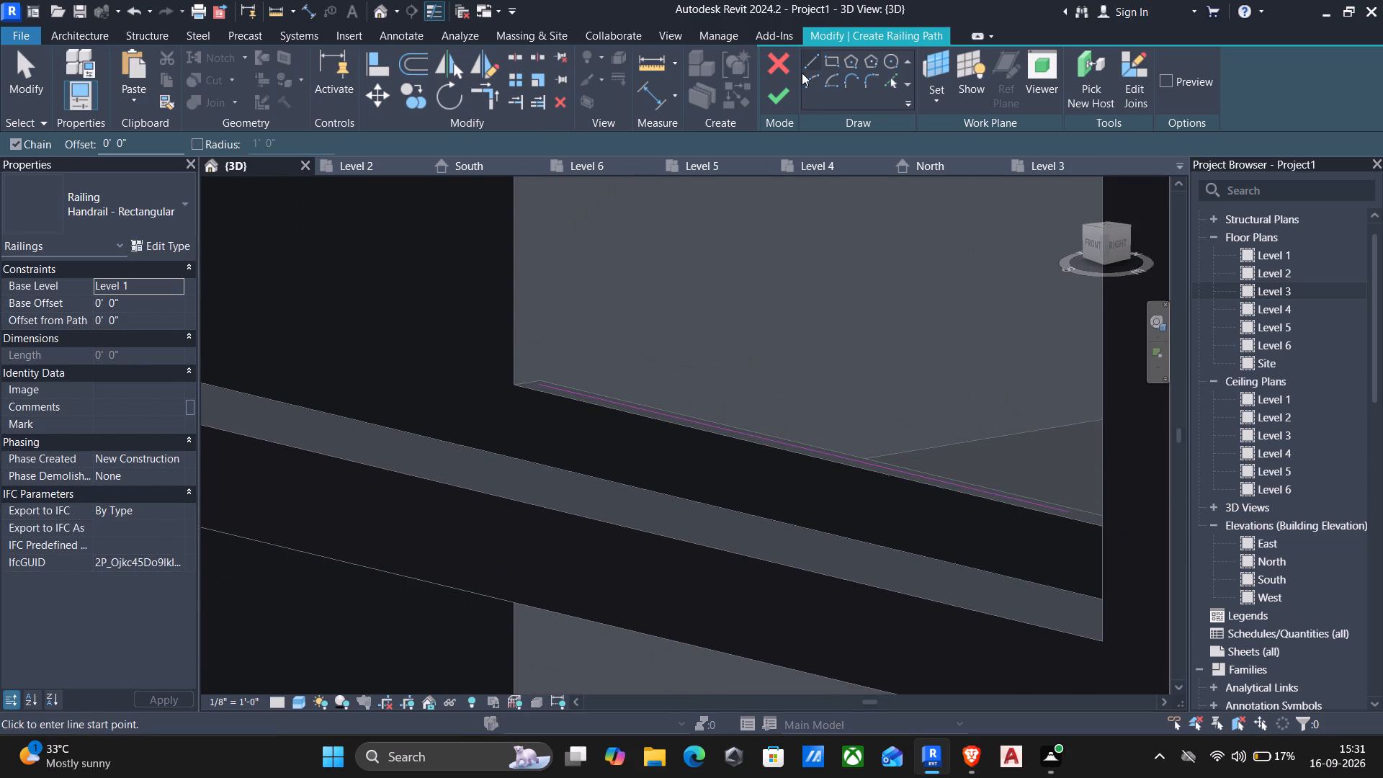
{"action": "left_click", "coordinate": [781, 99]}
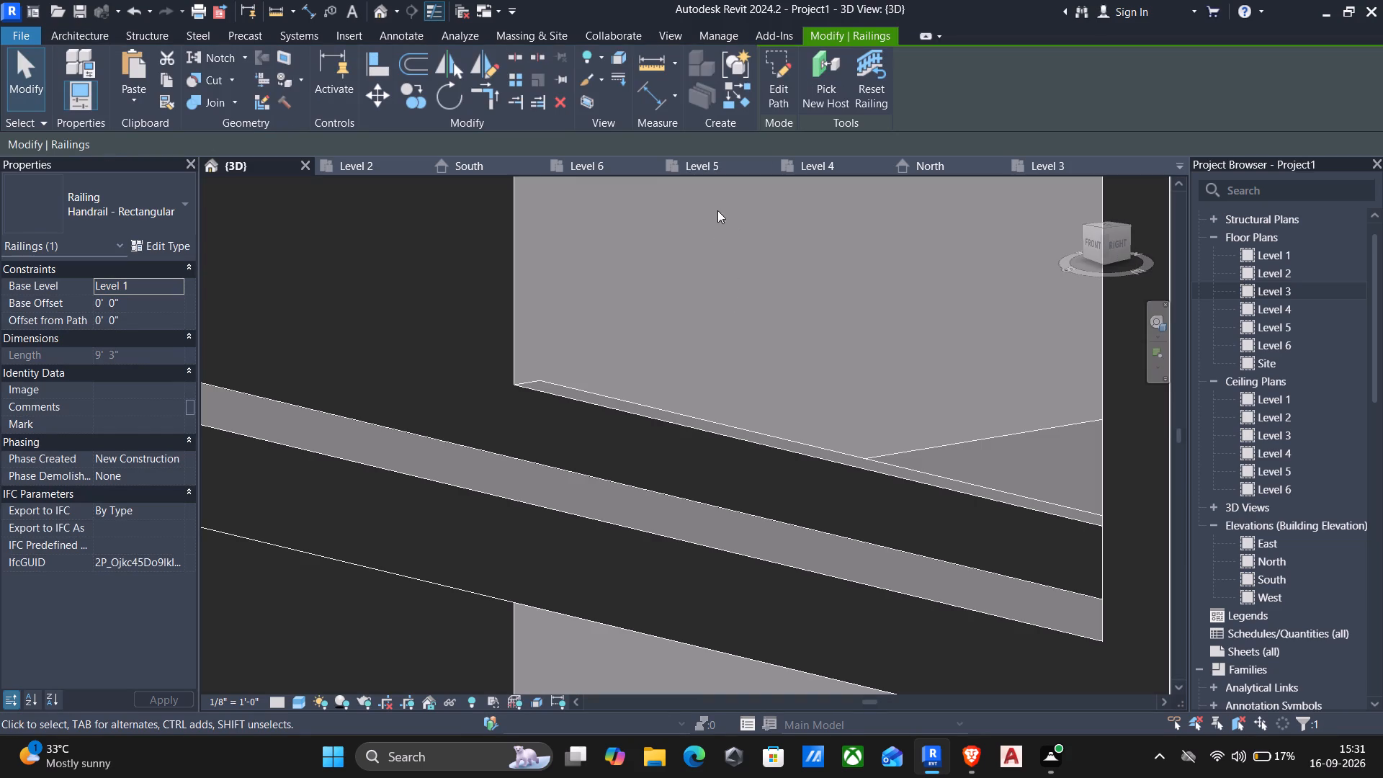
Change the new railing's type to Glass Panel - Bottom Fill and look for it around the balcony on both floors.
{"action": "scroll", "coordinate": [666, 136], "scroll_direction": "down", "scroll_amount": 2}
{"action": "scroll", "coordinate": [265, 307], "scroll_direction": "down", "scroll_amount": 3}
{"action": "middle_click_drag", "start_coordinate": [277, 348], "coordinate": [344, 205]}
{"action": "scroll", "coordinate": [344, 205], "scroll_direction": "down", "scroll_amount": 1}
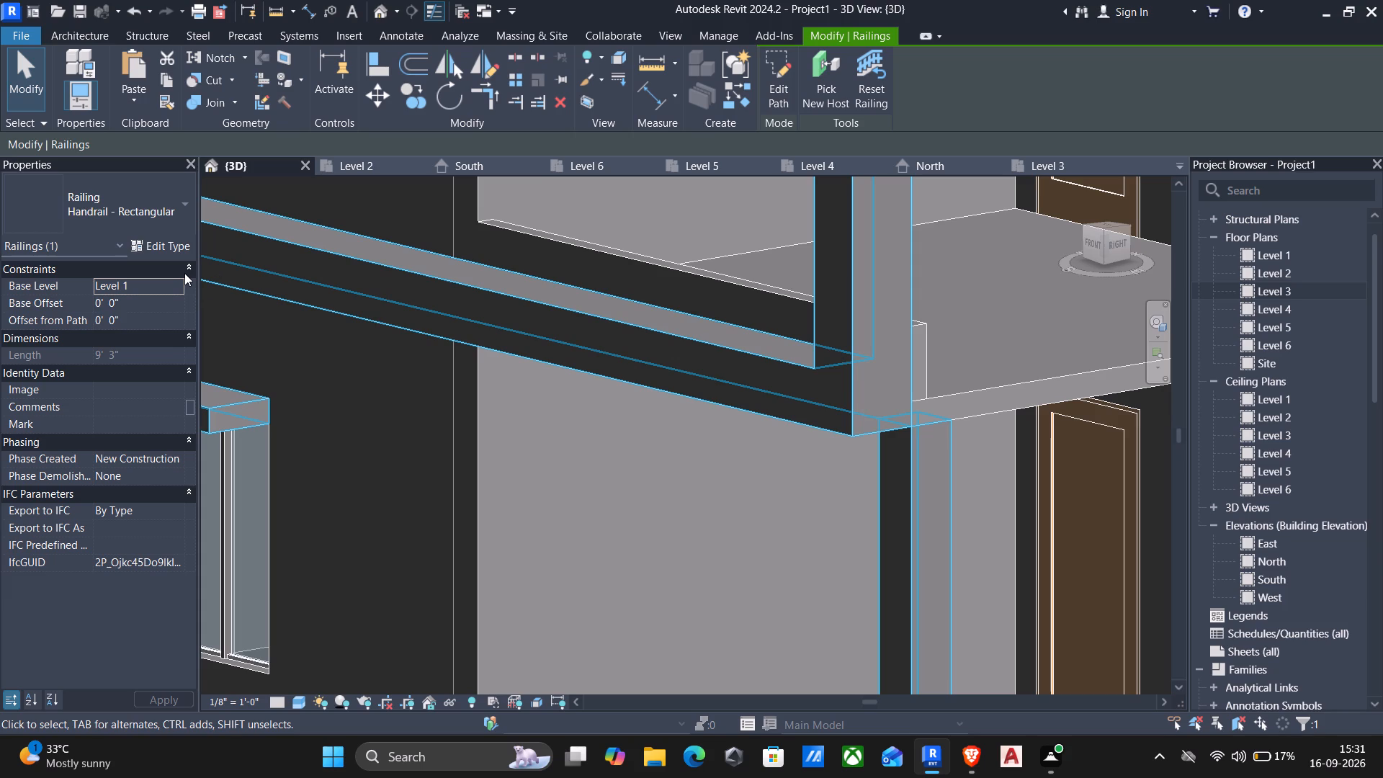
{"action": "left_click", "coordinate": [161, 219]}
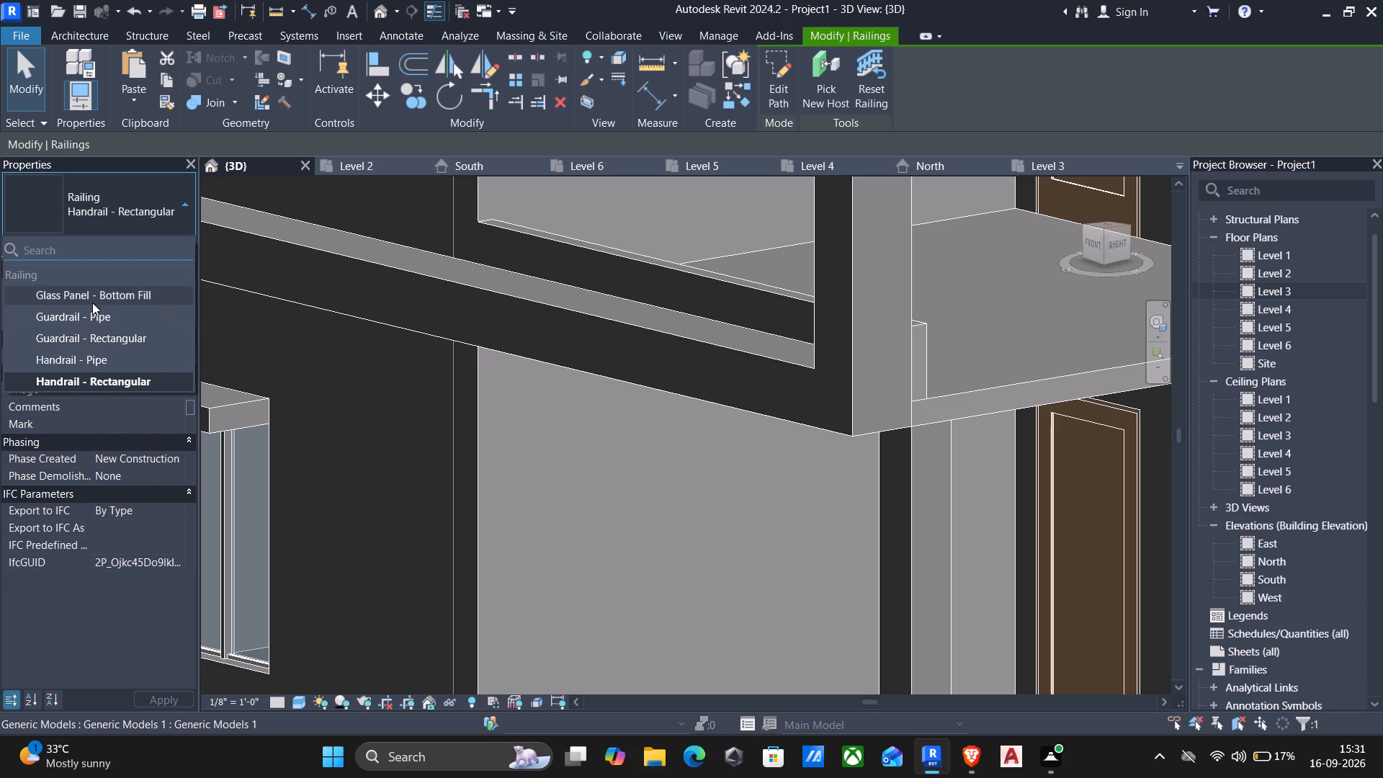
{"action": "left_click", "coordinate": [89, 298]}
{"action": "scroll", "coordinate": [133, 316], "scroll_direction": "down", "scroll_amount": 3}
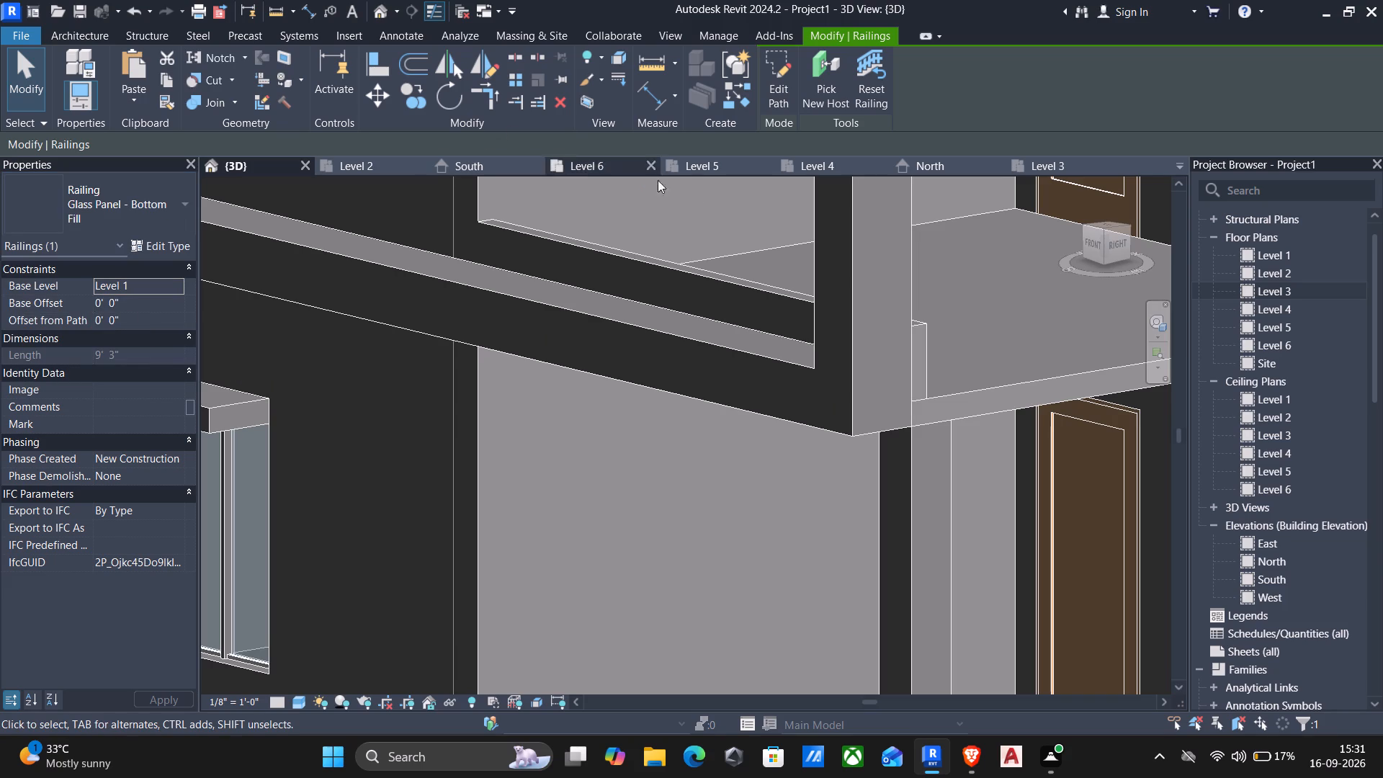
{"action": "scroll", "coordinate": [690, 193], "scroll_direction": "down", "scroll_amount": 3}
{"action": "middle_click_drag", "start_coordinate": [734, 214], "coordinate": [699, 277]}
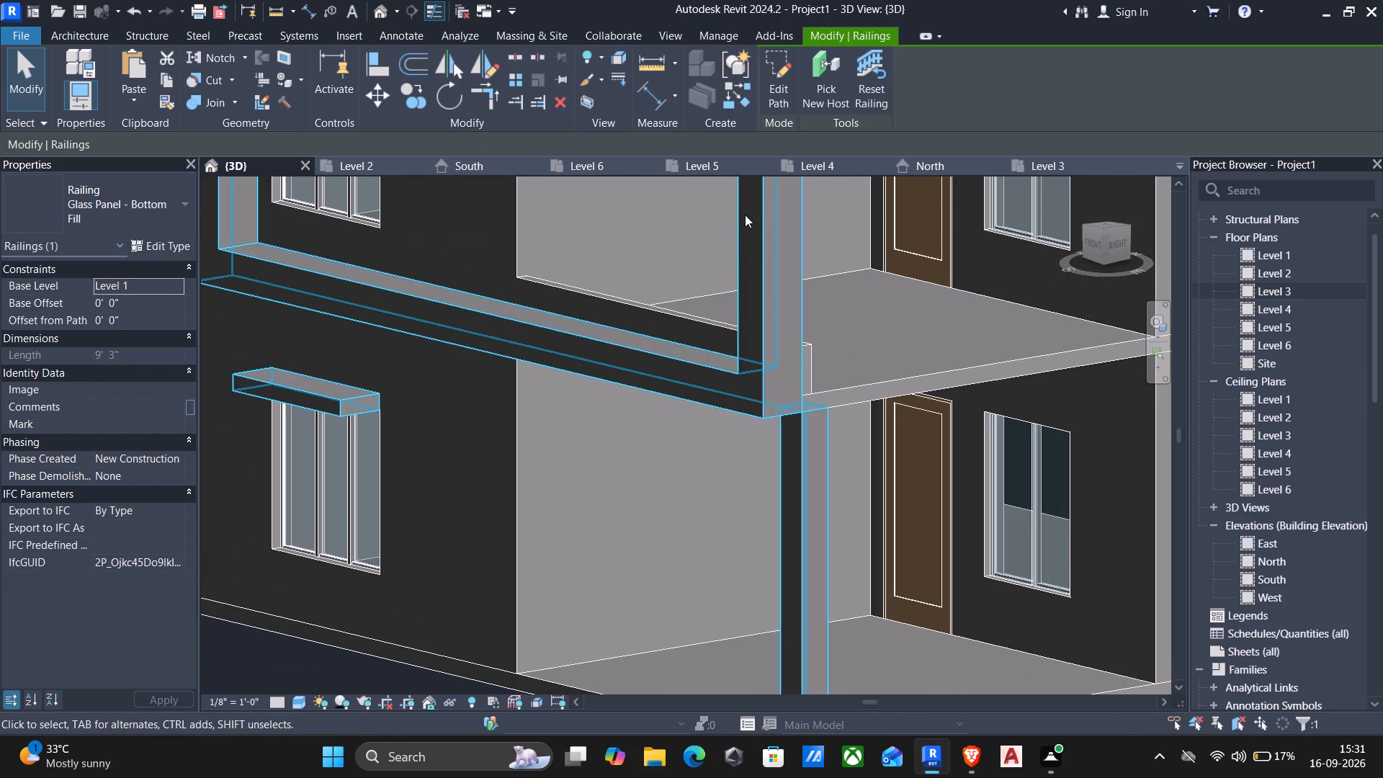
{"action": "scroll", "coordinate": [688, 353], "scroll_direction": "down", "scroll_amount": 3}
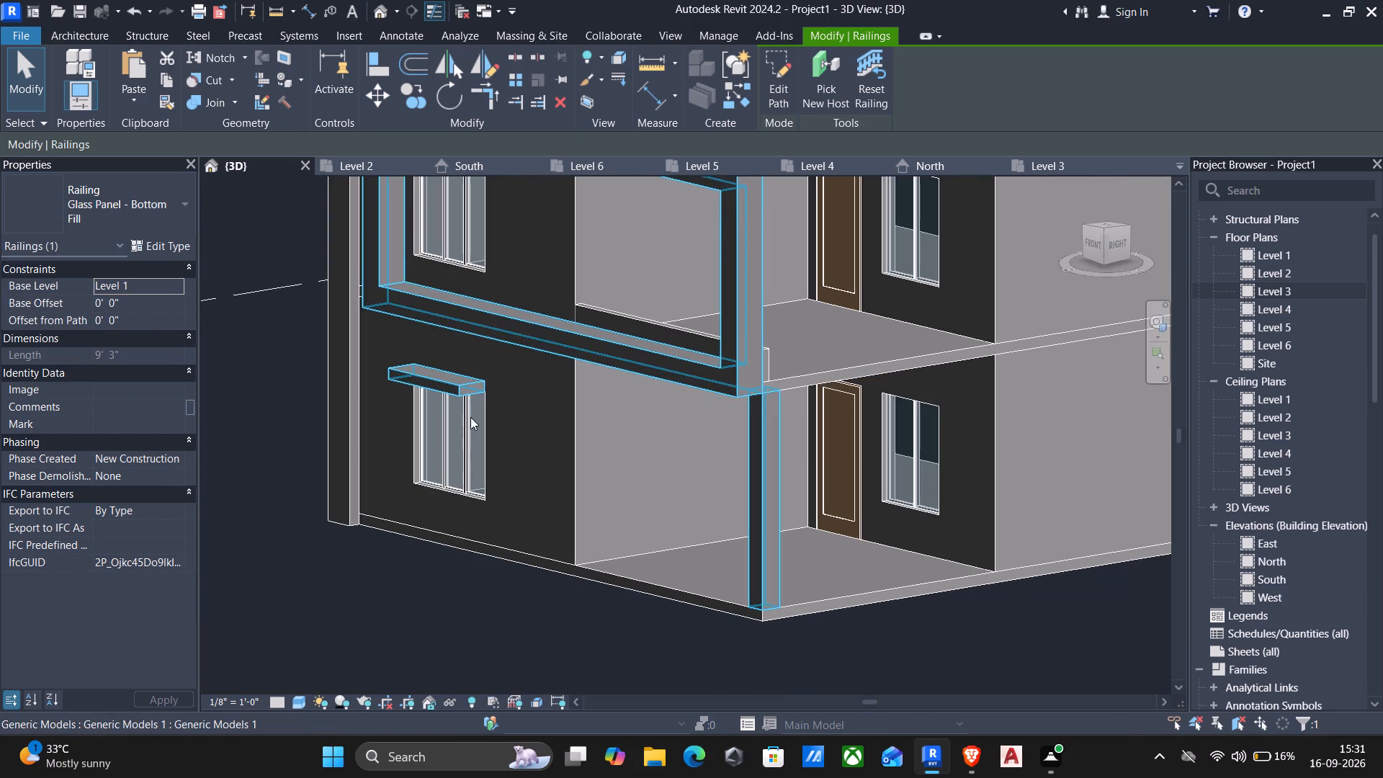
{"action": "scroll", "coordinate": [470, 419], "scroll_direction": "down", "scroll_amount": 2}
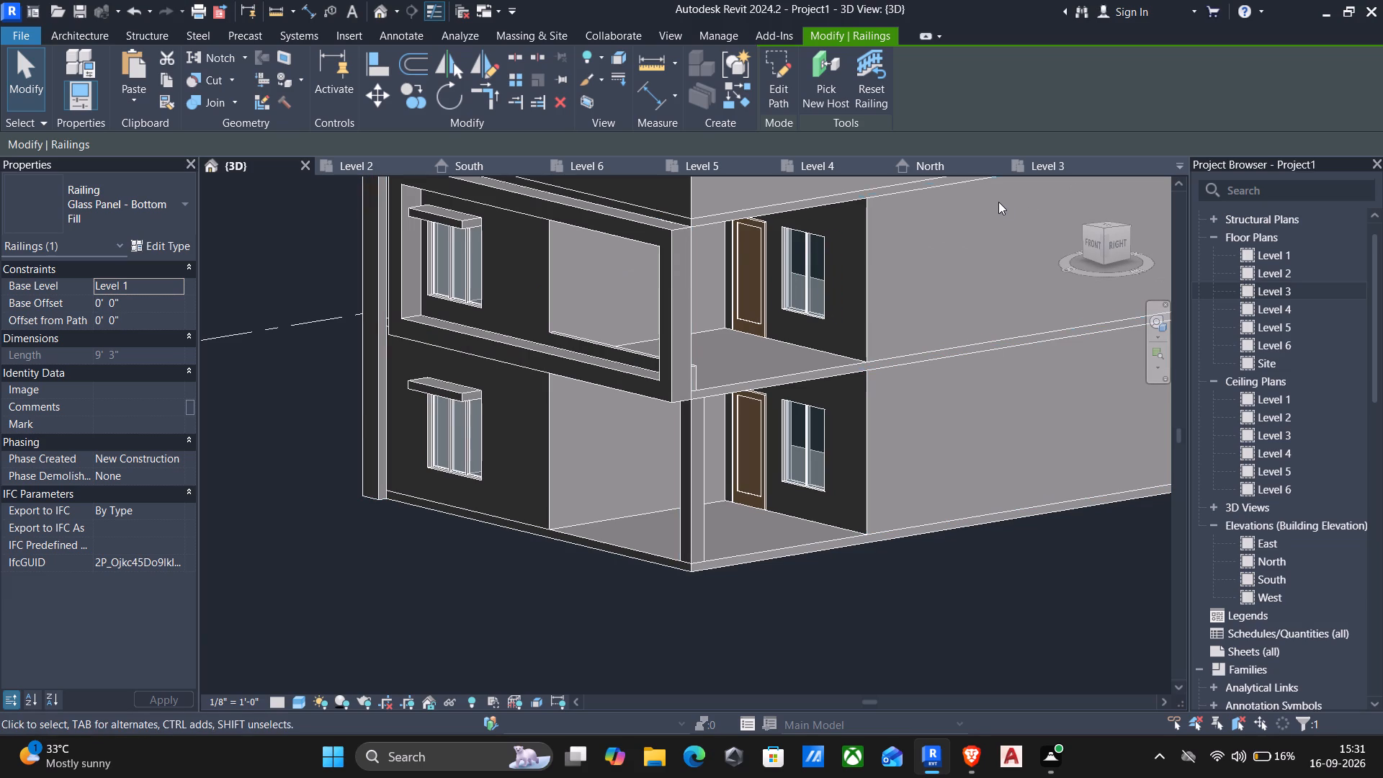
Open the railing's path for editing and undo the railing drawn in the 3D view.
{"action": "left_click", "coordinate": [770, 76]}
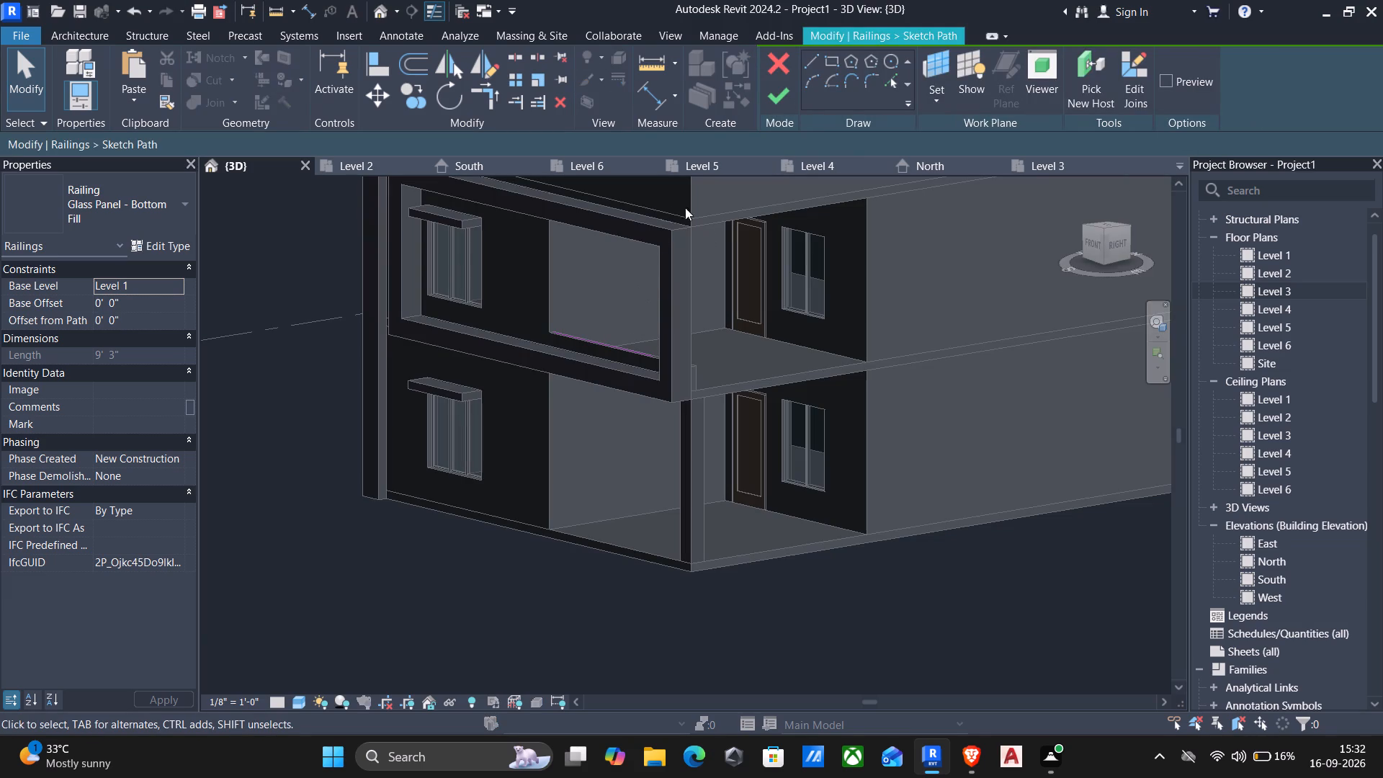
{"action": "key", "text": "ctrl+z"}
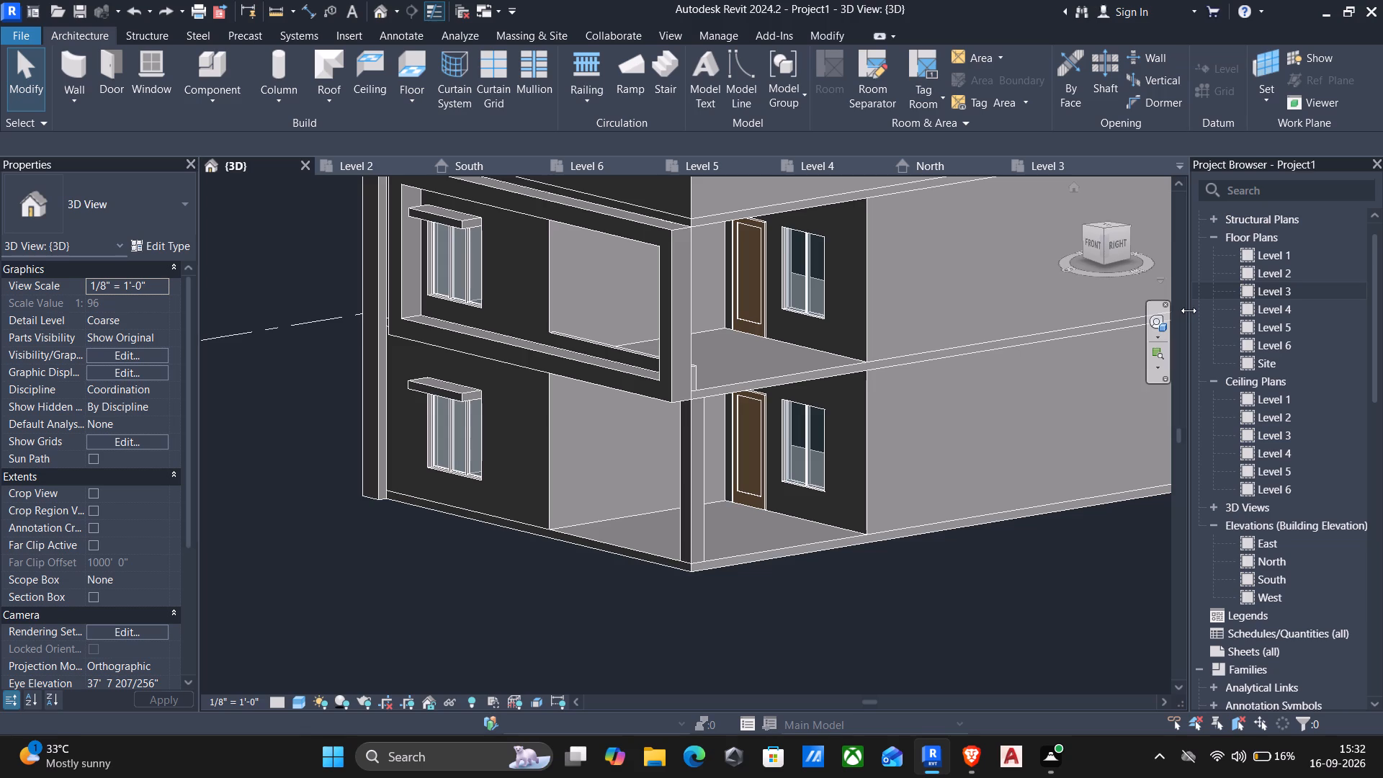
In the Level 3 plan, create a Handrail - Rectangular railing about 10' 5" long from the inner wall corner to the first small square bar.
{"action": "double_click", "coordinate": [1300, 294]}
{"action": "scroll", "coordinate": [825, 517], "scroll_direction": "down", "scroll_amount": 1}
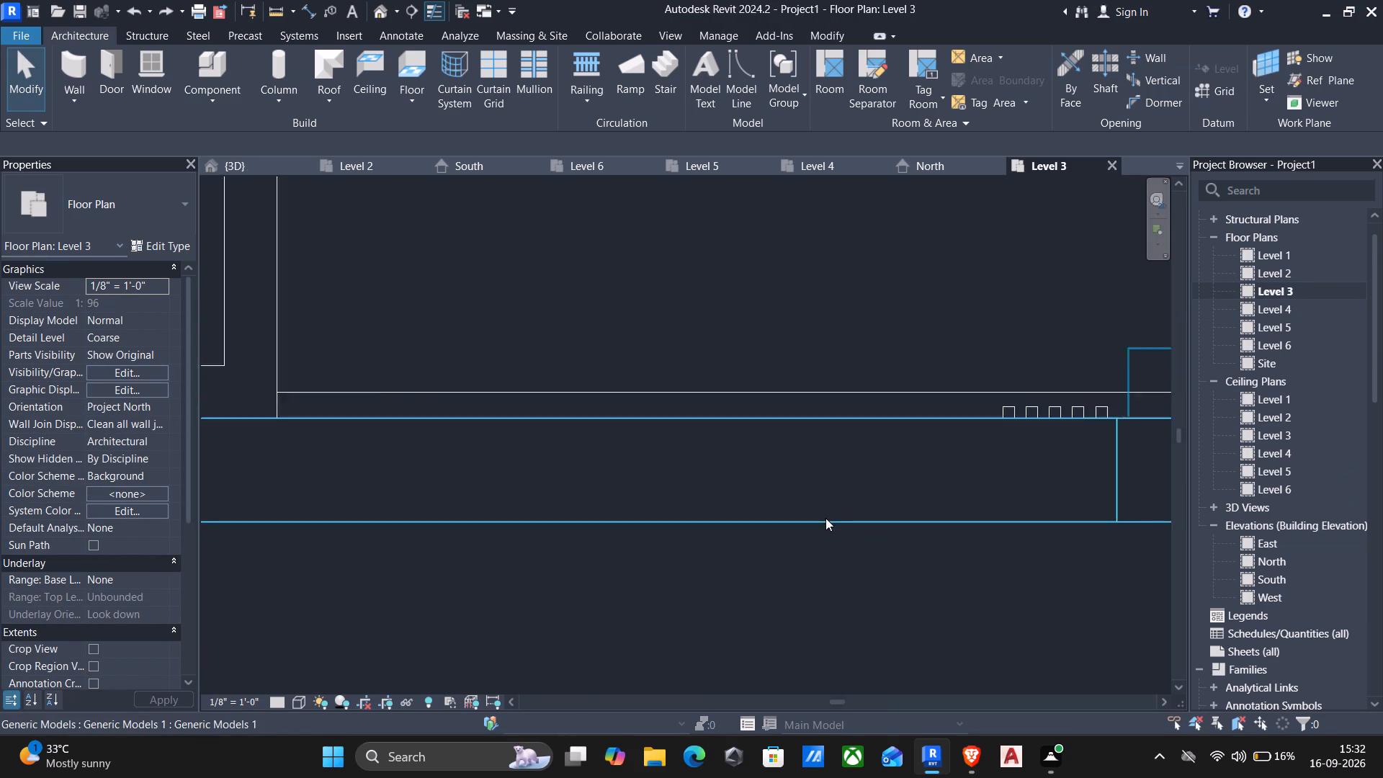
{"action": "scroll", "coordinate": [825, 518], "scroll_direction": "down", "scroll_amount": 2}
{"action": "scroll", "coordinate": [809, 430], "scroll_direction": "down", "scroll_amount": 3}
{"action": "left_click", "coordinate": [578, 63]}
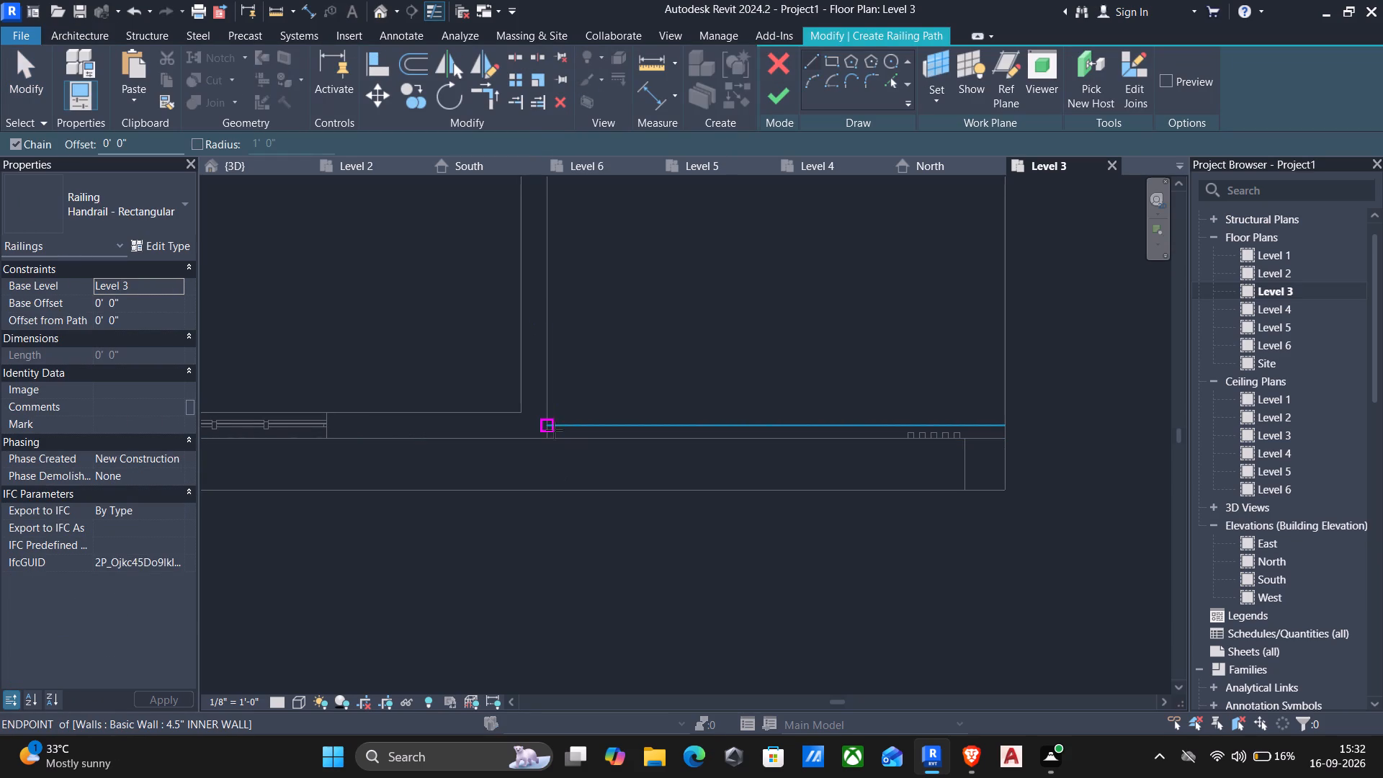
{"action": "scroll", "coordinate": [550, 433], "scroll_direction": "up", "scroll_amount": 3}
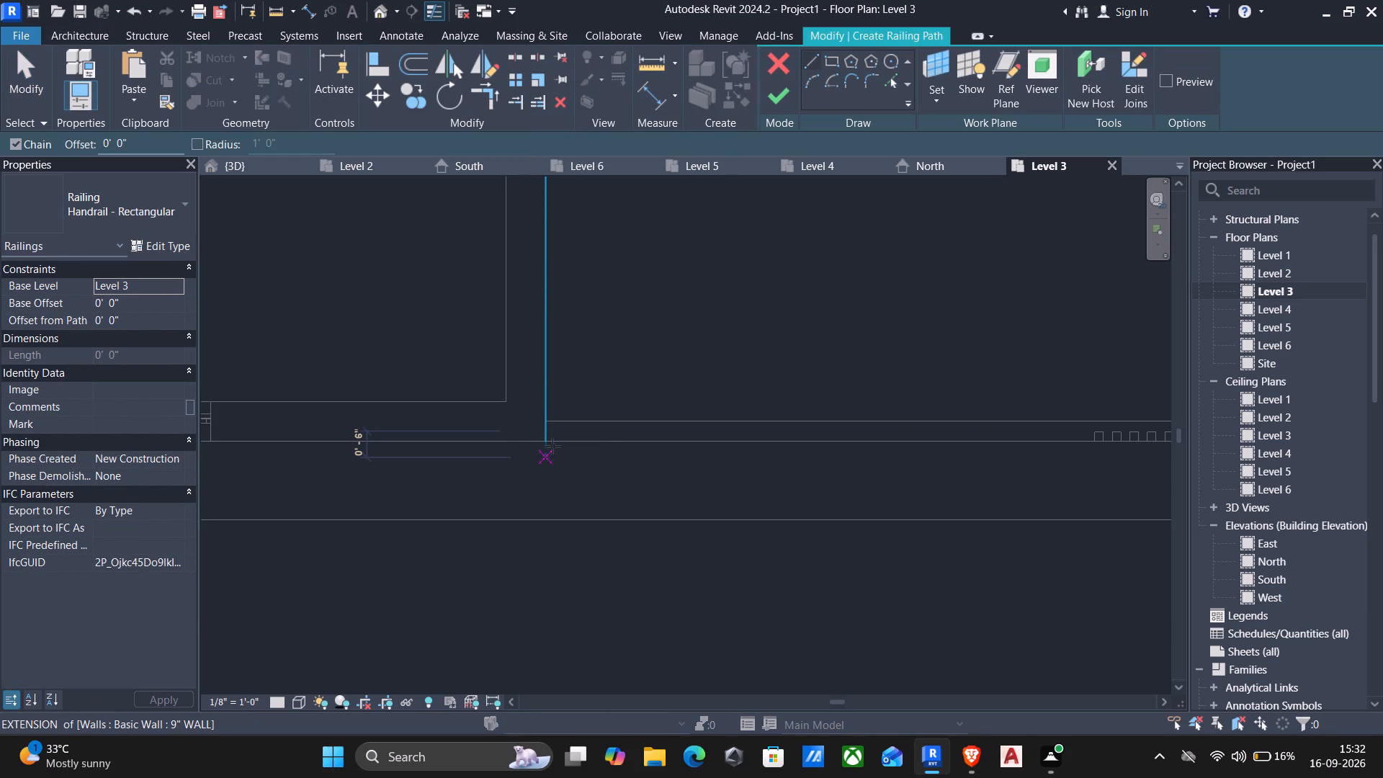
{"action": "left_click", "coordinate": [552, 443]}
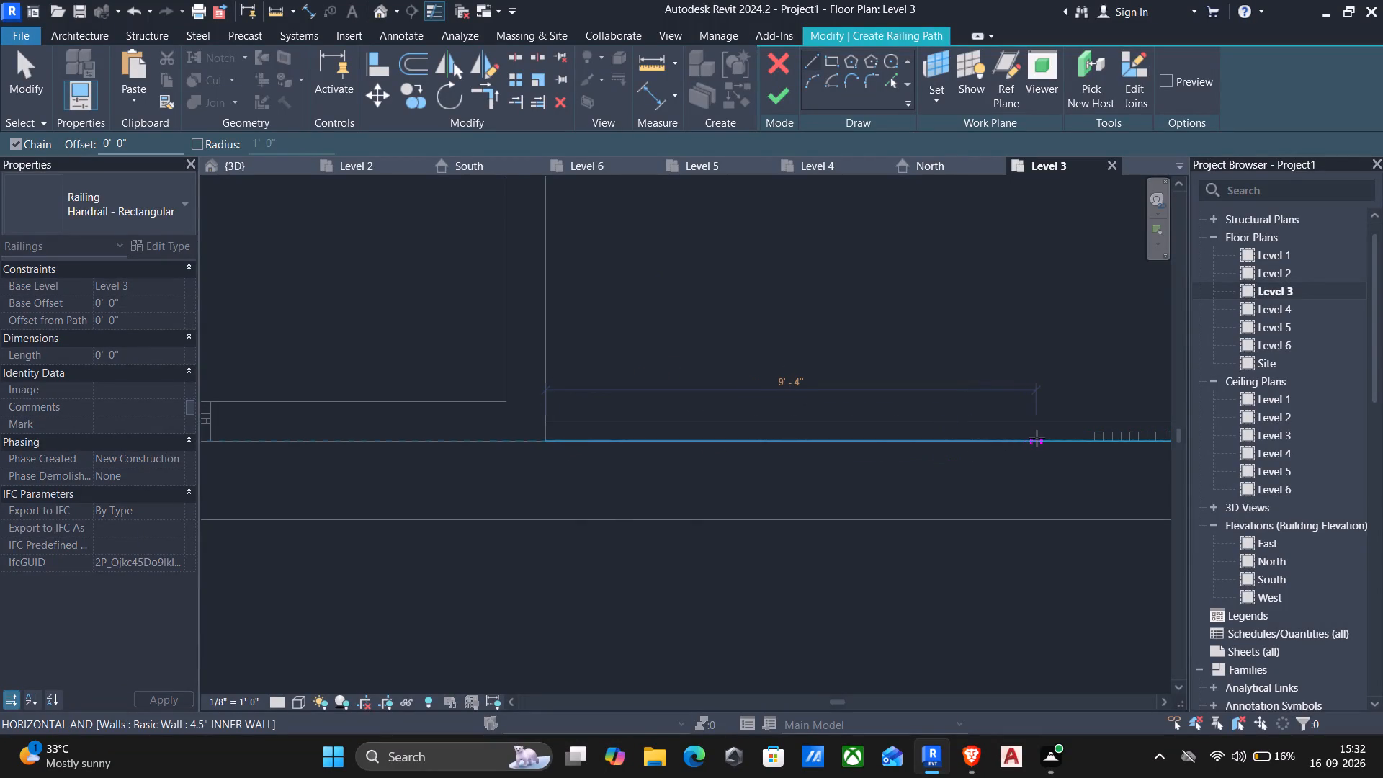
{"action": "middle_click_drag", "start_coordinate": [1034, 427], "coordinate": [962, 435]}
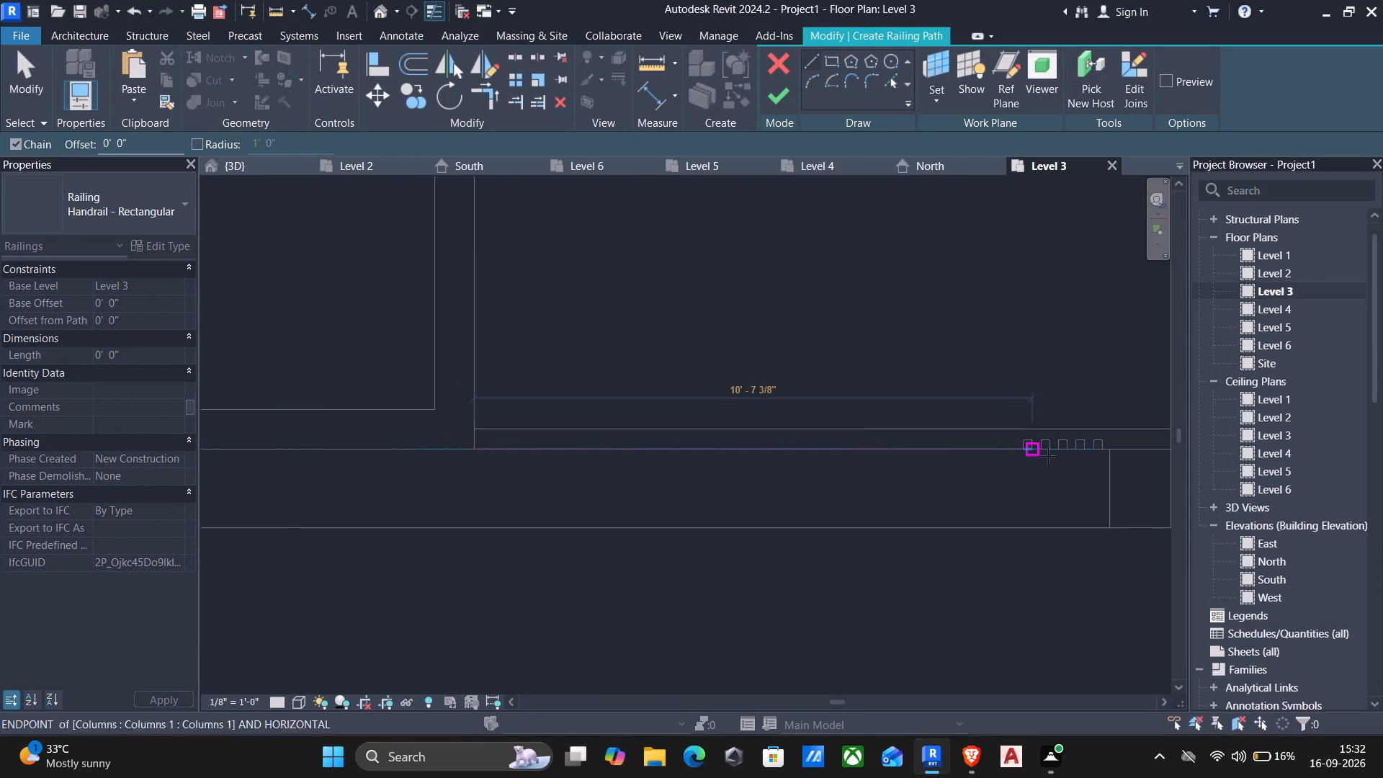
{"action": "scroll", "coordinate": [1049, 459], "scroll_direction": "up", "scroll_amount": 7}
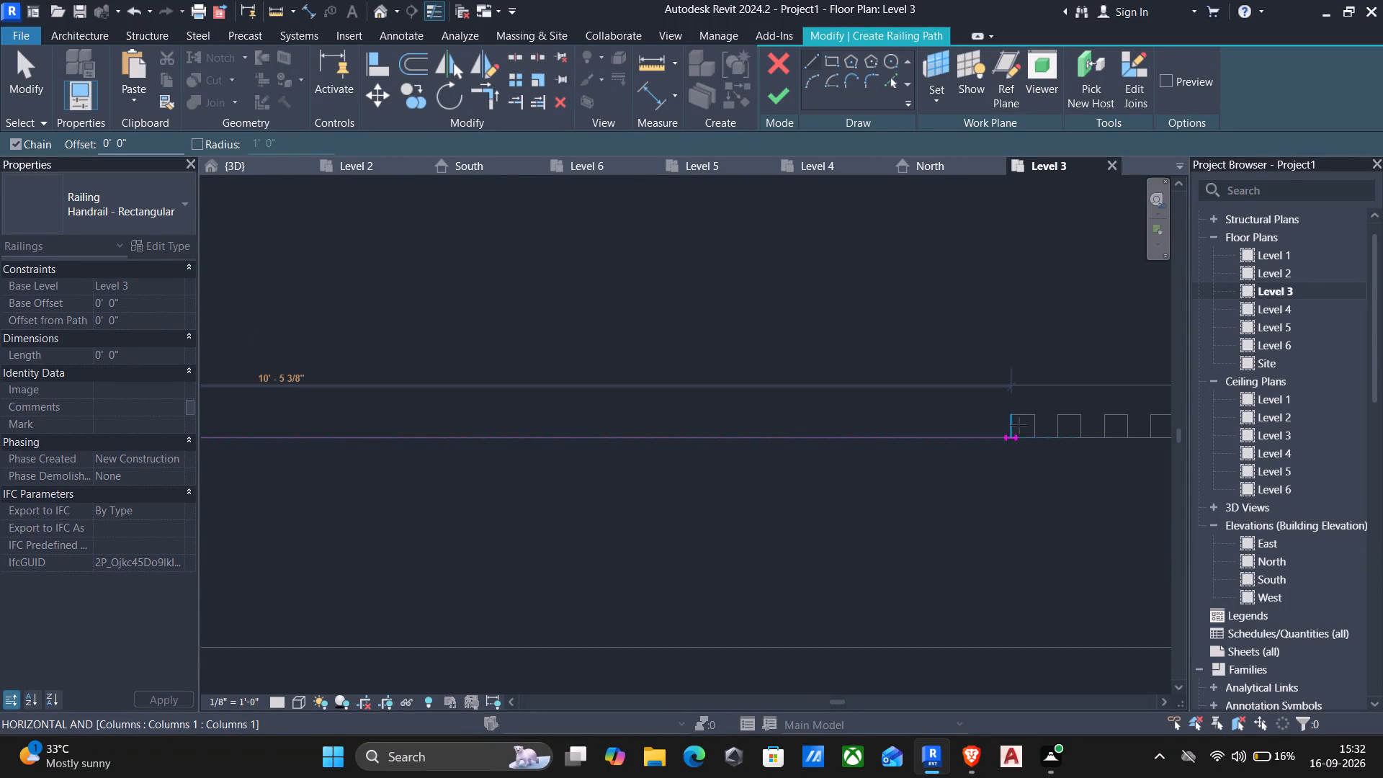
{"action": "left_click", "coordinate": [1013, 435]}
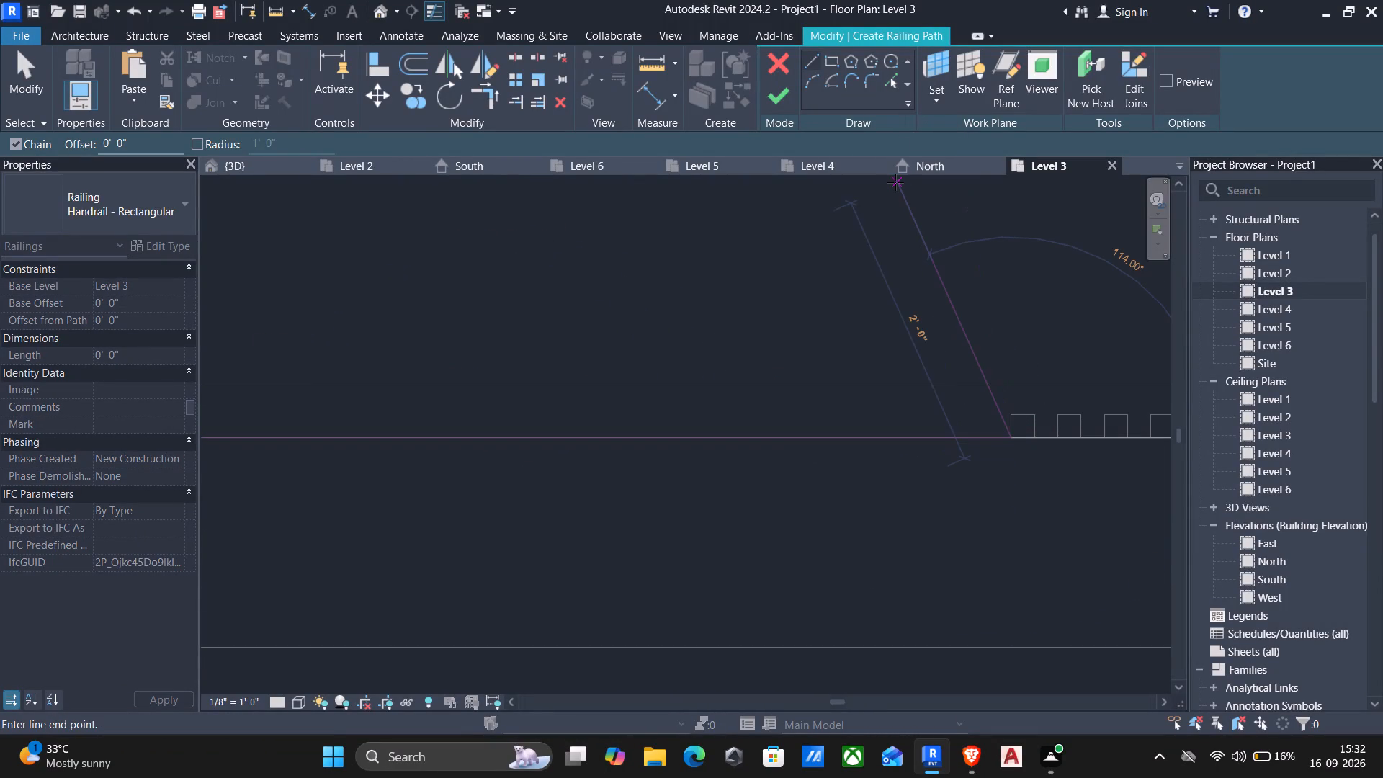
{"action": "key", "text": "Escape"}
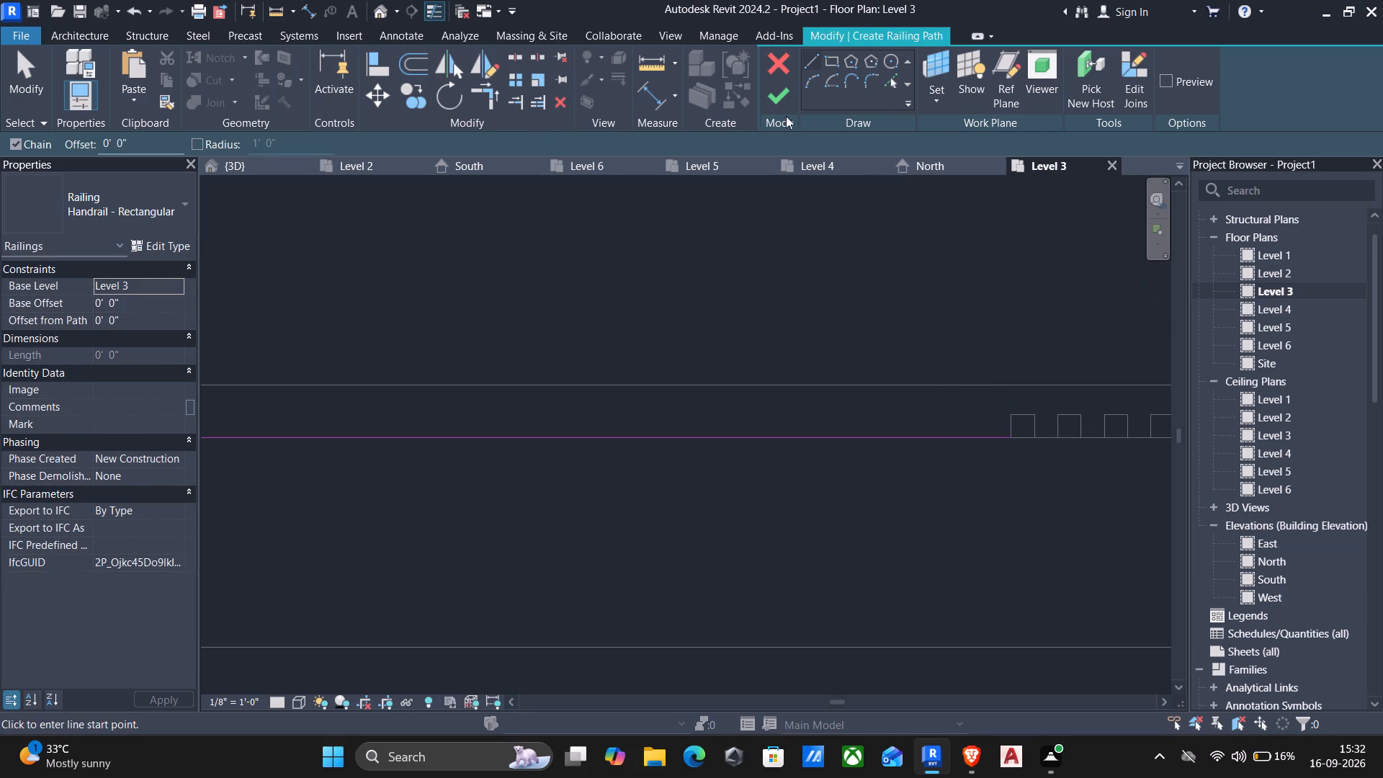
{"action": "left_click", "coordinate": [779, 99]}
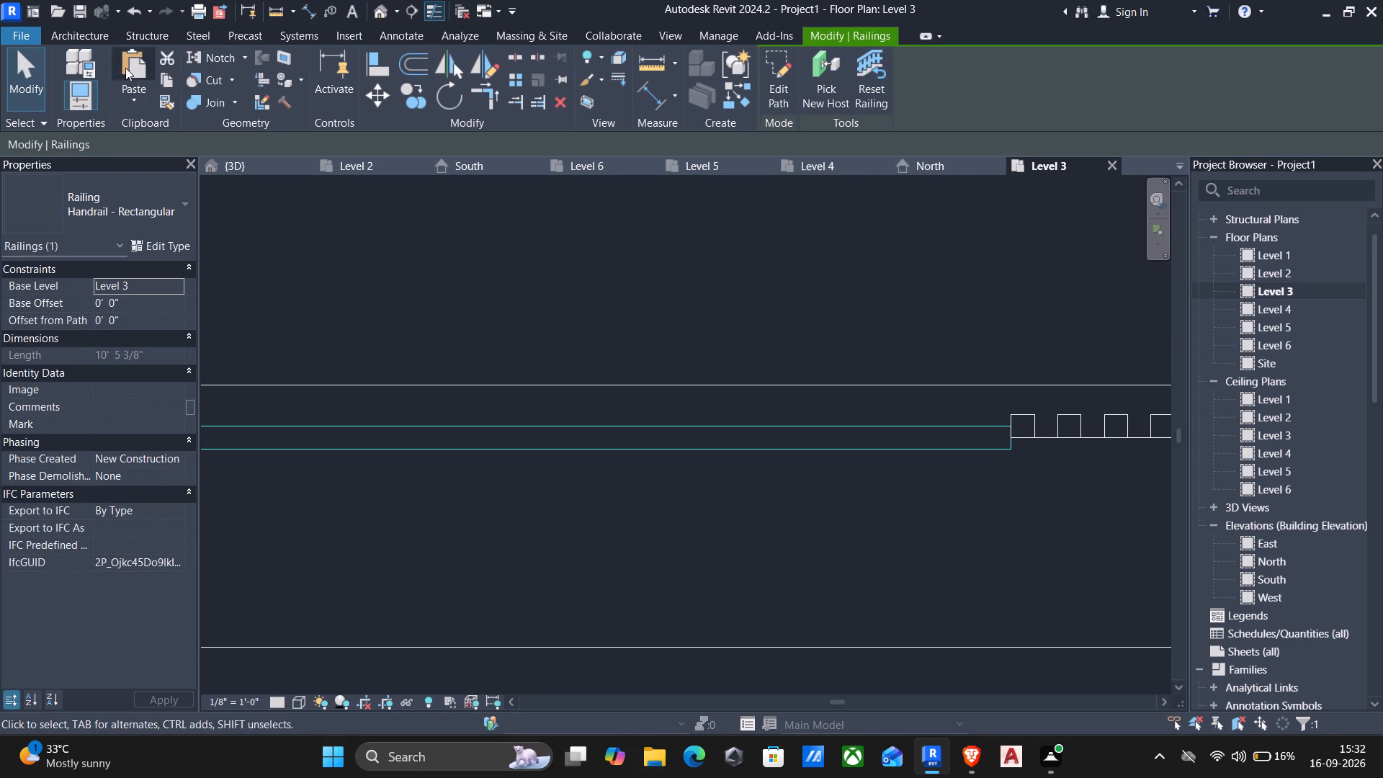
In the 3D view, change the upper balcony railing's type to Glass Panel - Bottom Fill.
{"action": "left_click", "coordinate": [382, 6]}
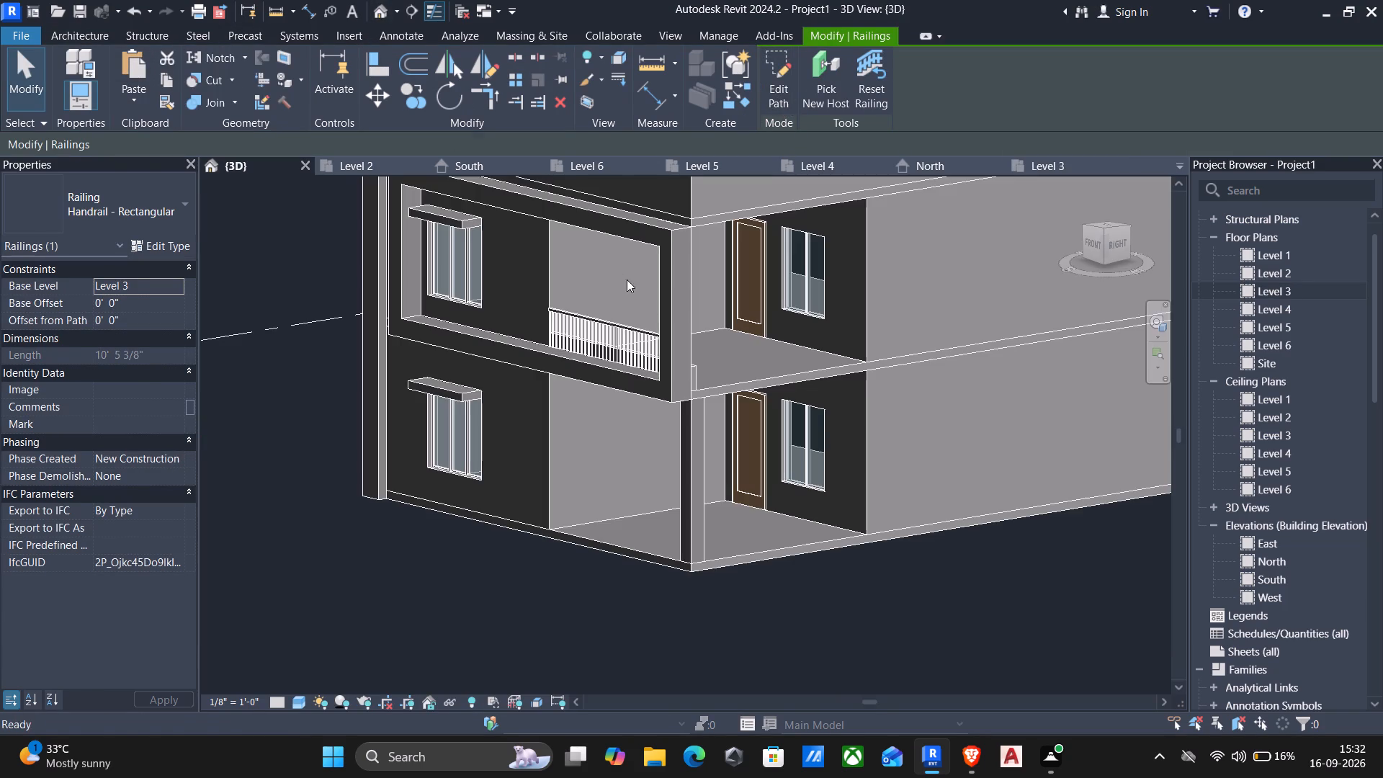
{"action": "left_click", "coordinate": [612, 330]}
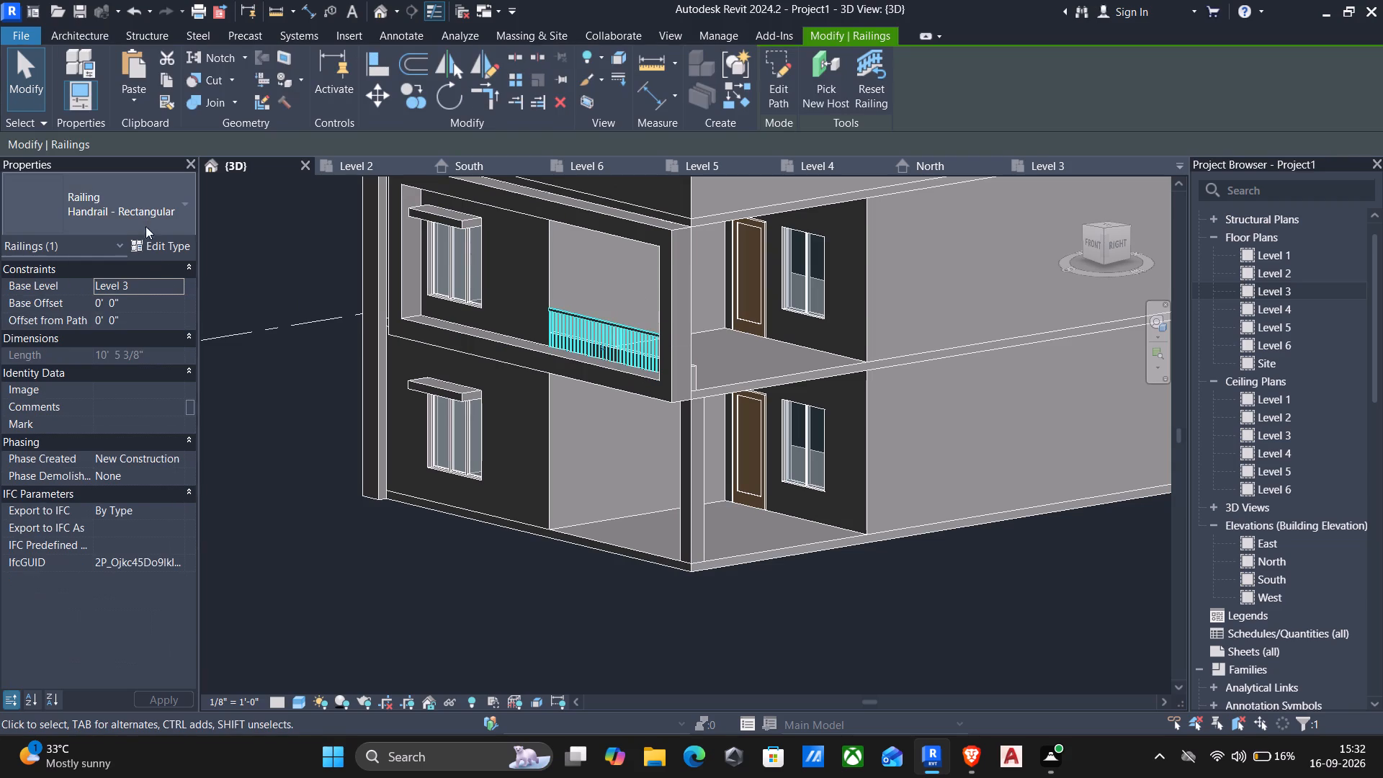
{"action": "left_click", "coordinate": [146, 214]}
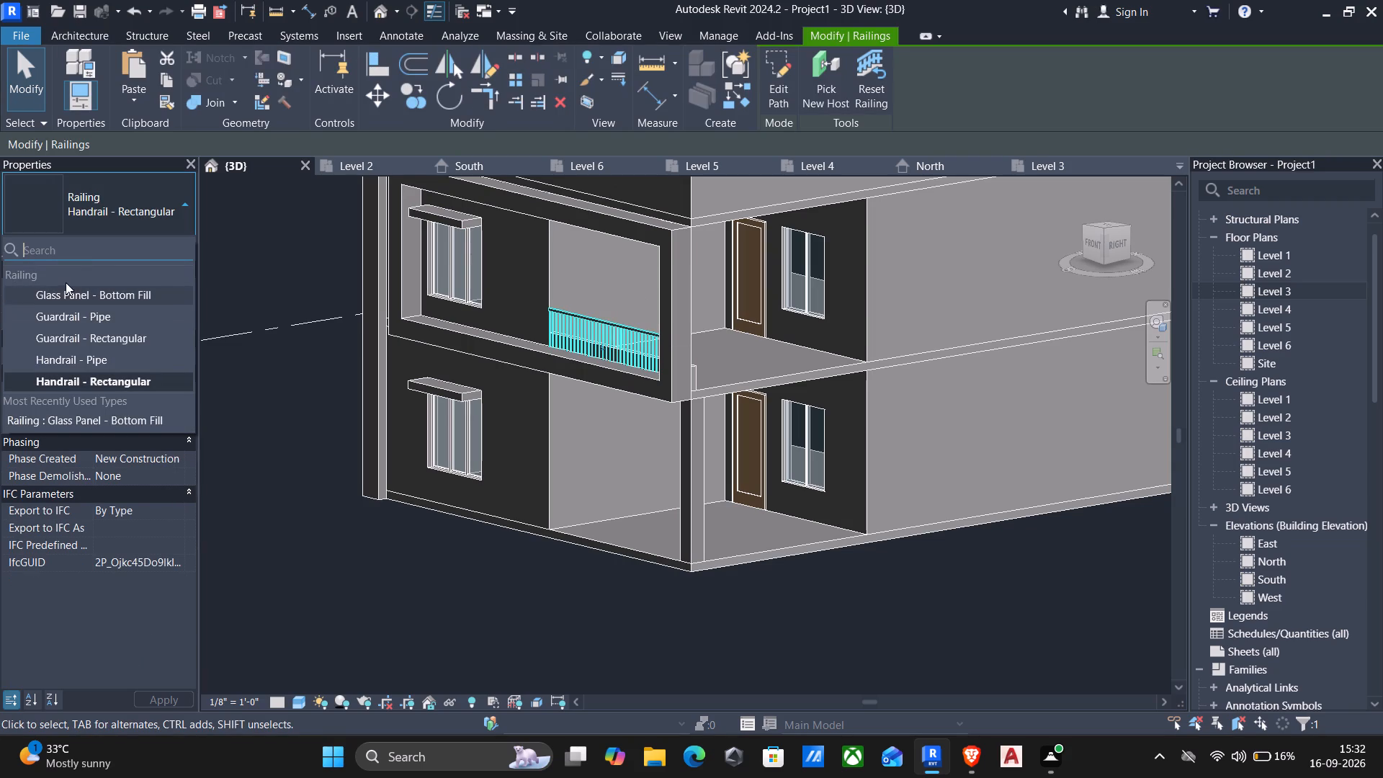
{"action": "left_click", "coordinate": [58, 290]}
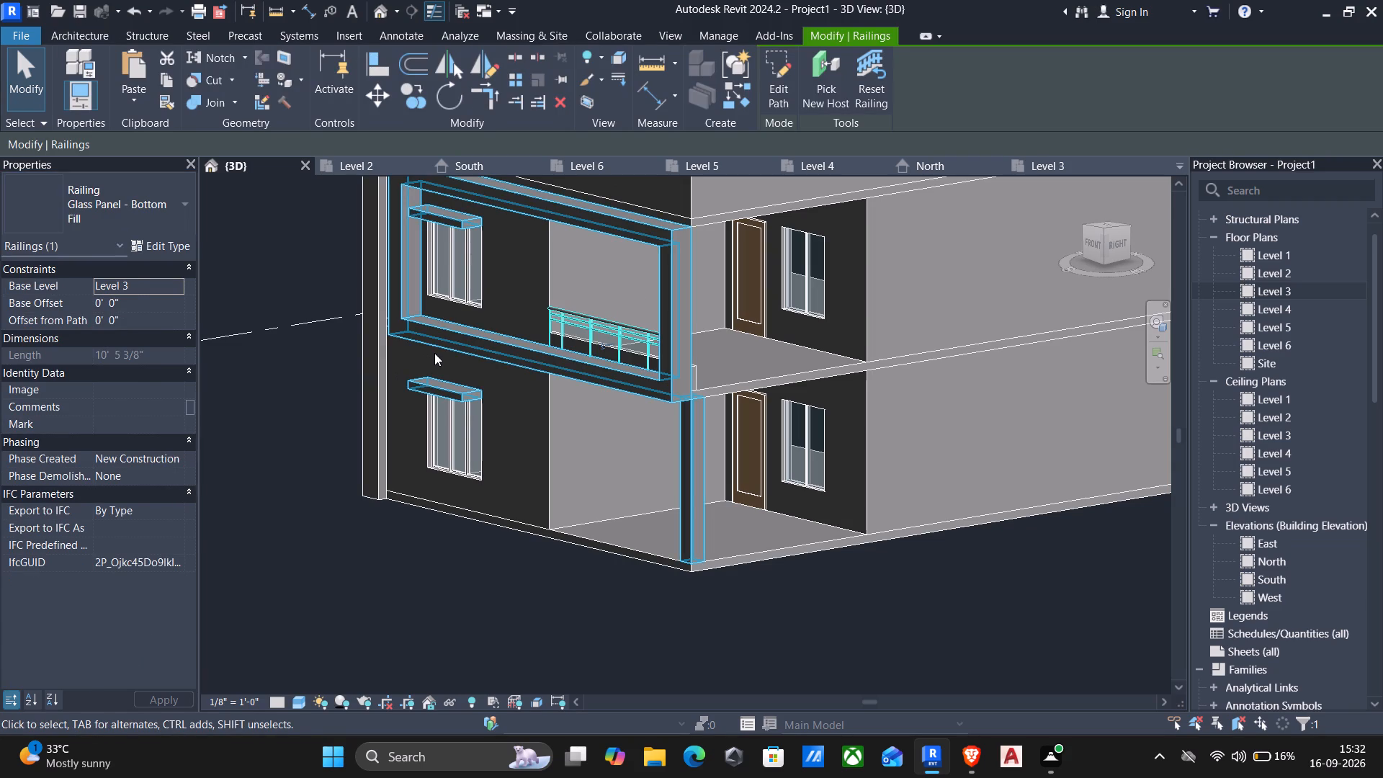
{"action": "key", "text": "Escape"}
Examine the glass panel railing in the upper balcony opening from several sides and up close.
{"action": "middle_click_drag", "start_coordinate": [498, 496], "coordinate": [449, 517], "text": "shift"}
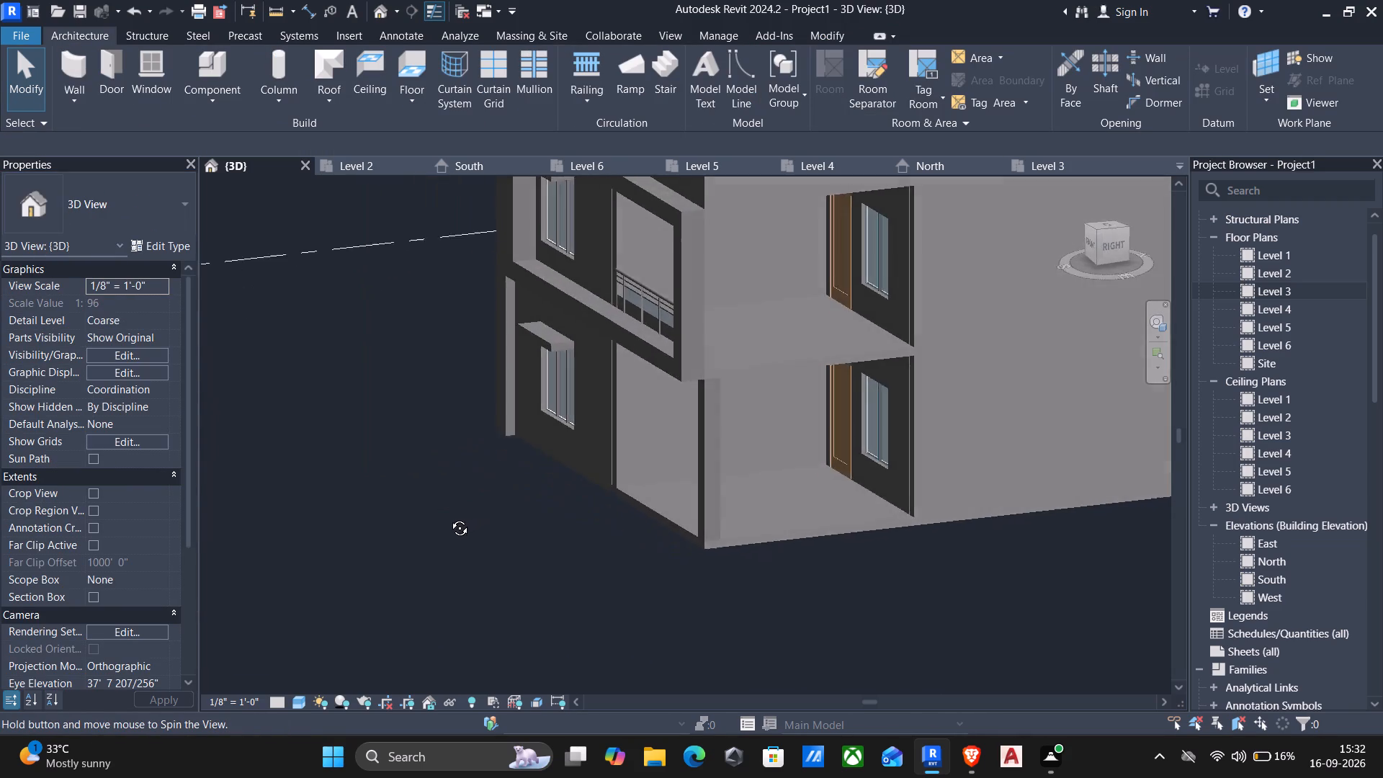
{"action": "middle_click_drag", "start_coordinate": [449, 517], "coordinate": [573, 522], "text": "shift"}
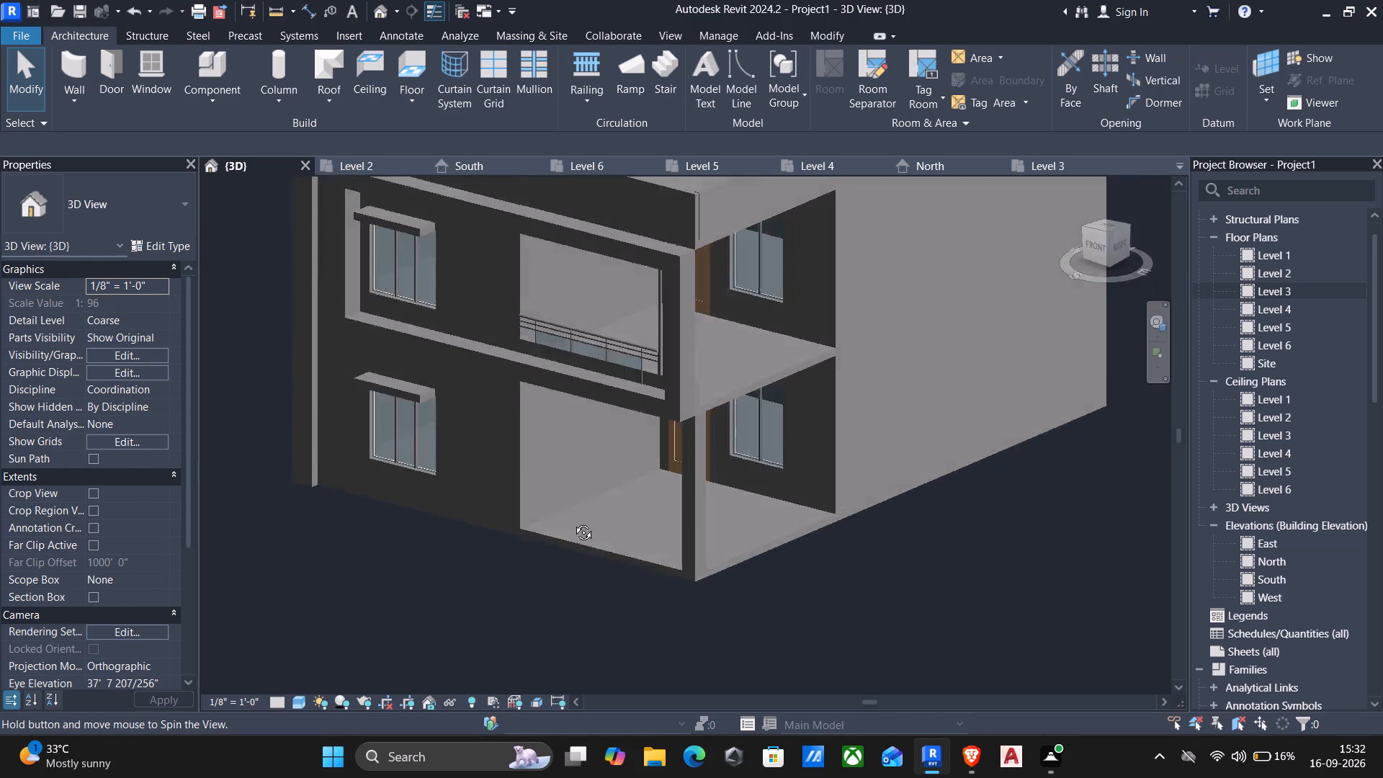
{"action": "middle_click_drag", "start_coordinate": [573, 522], "coordinate": [761, 555], "text": "shift"}
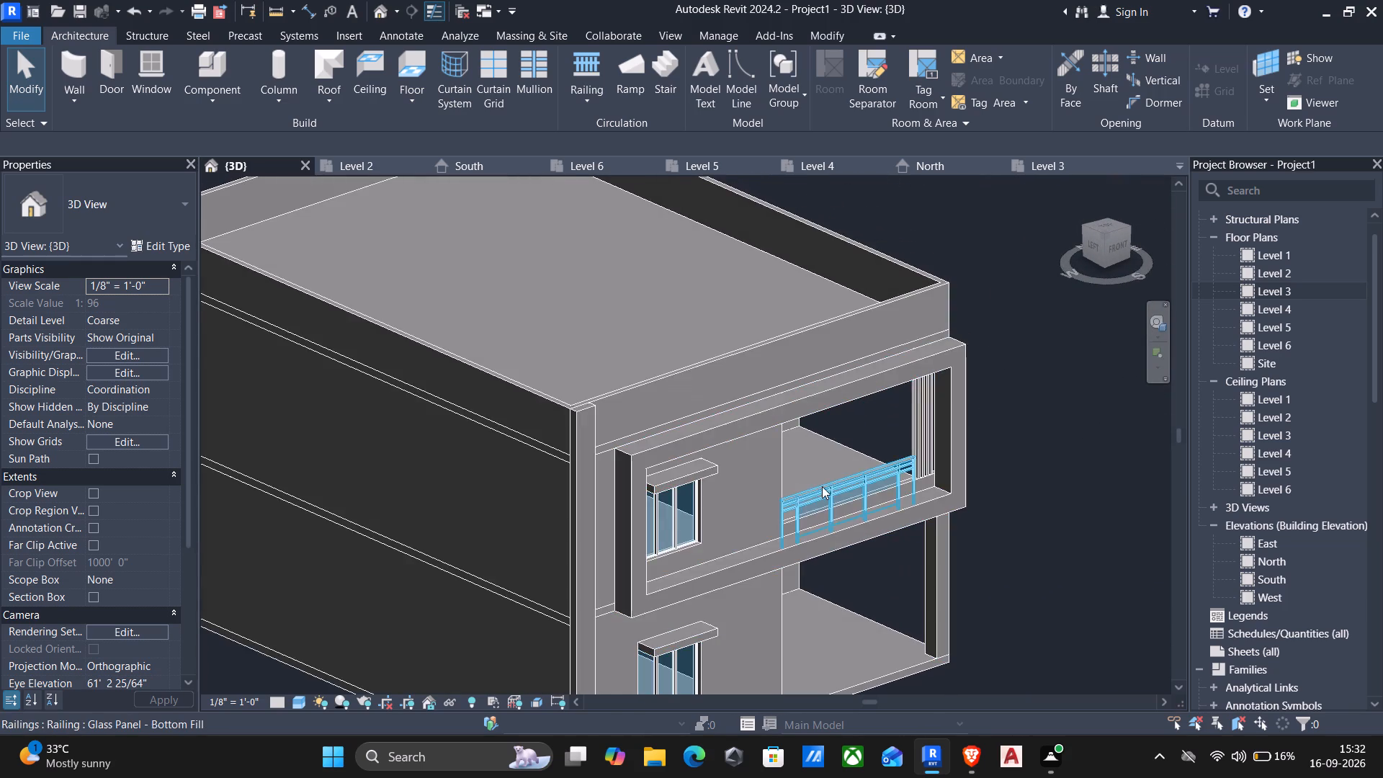
{"action": "scroll", "coordinate": [822, 486], "scroll_direction": "up", "scroll_amount": 7}
{"action": "left_click", "coordinate": [761, 509]}
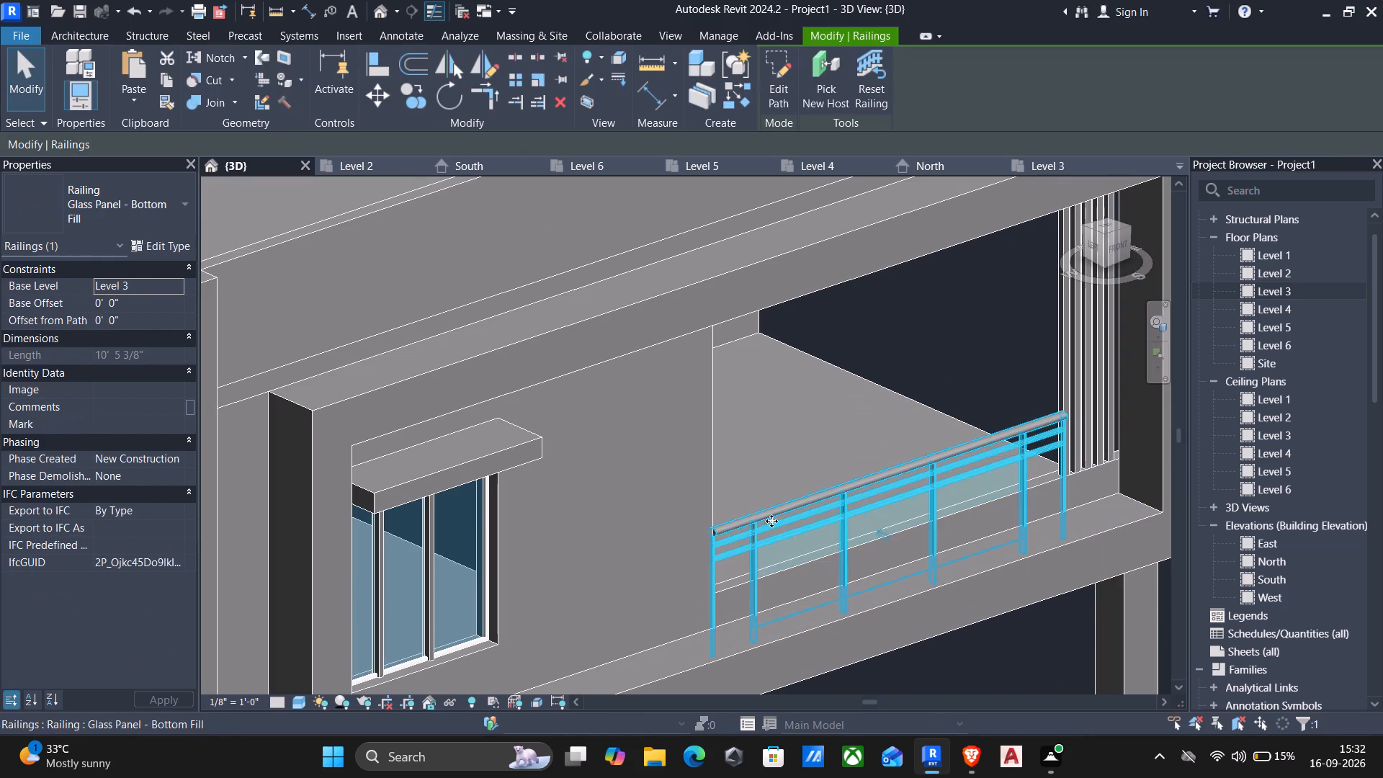
{"action": "scroll", "coordinate": [809, 551], "scroll_direction": "down", "scroll_amount": 2}
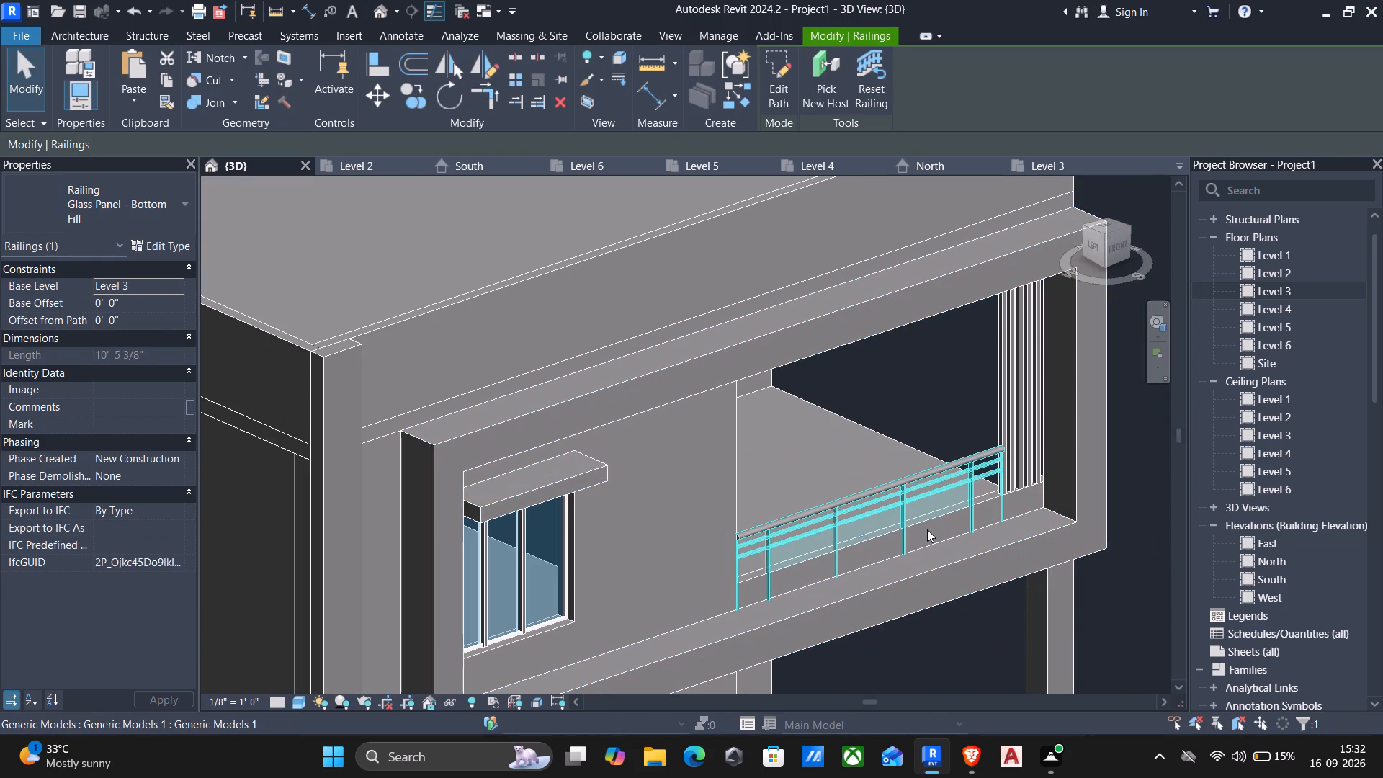
Set the upper balcony glass panel railing's base offset to 1' 6".
{"action": "scroll", "coordinate": [934, 553], "scroll_direction": "up", "scroll_amount": 3}
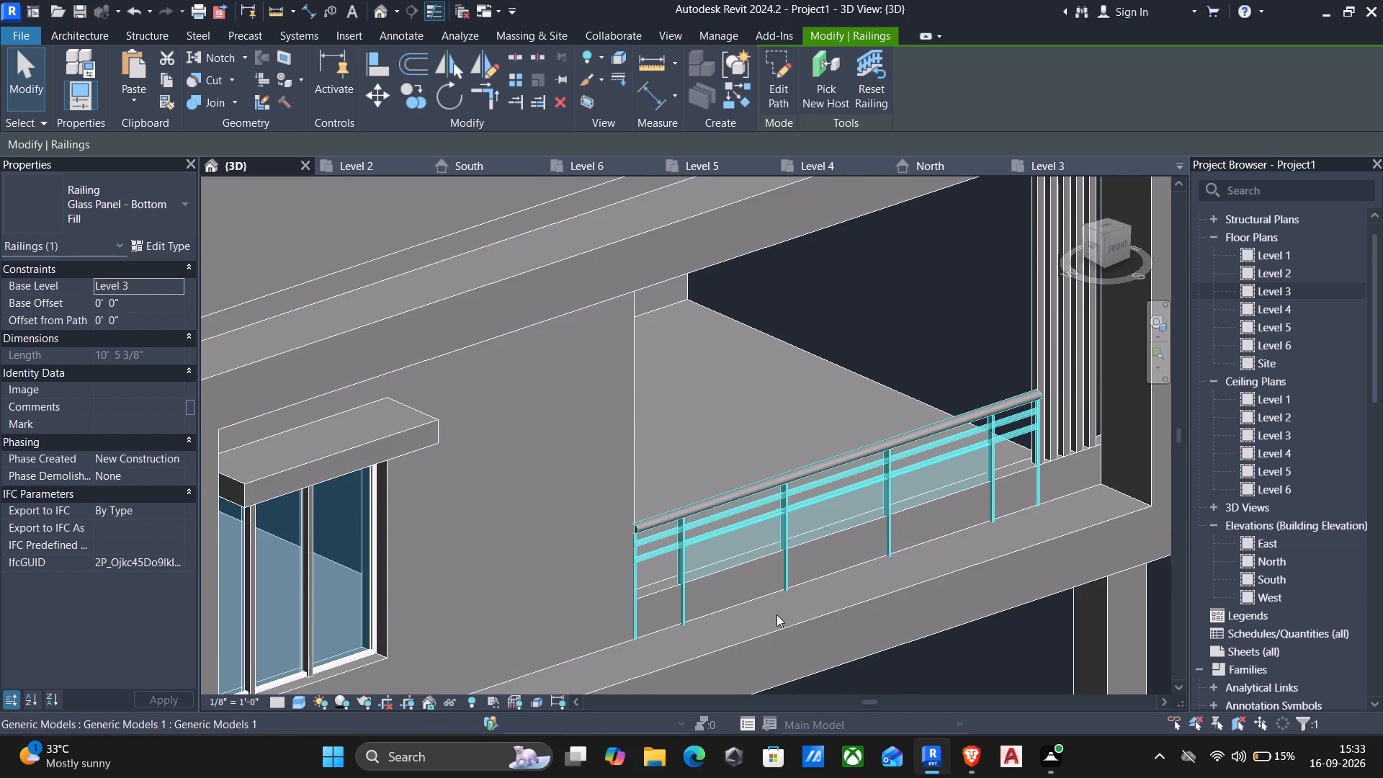
{"action": "scroll", "coordinate": [653, 589], "scroll_direction": "up", "scroll_amount": 3}
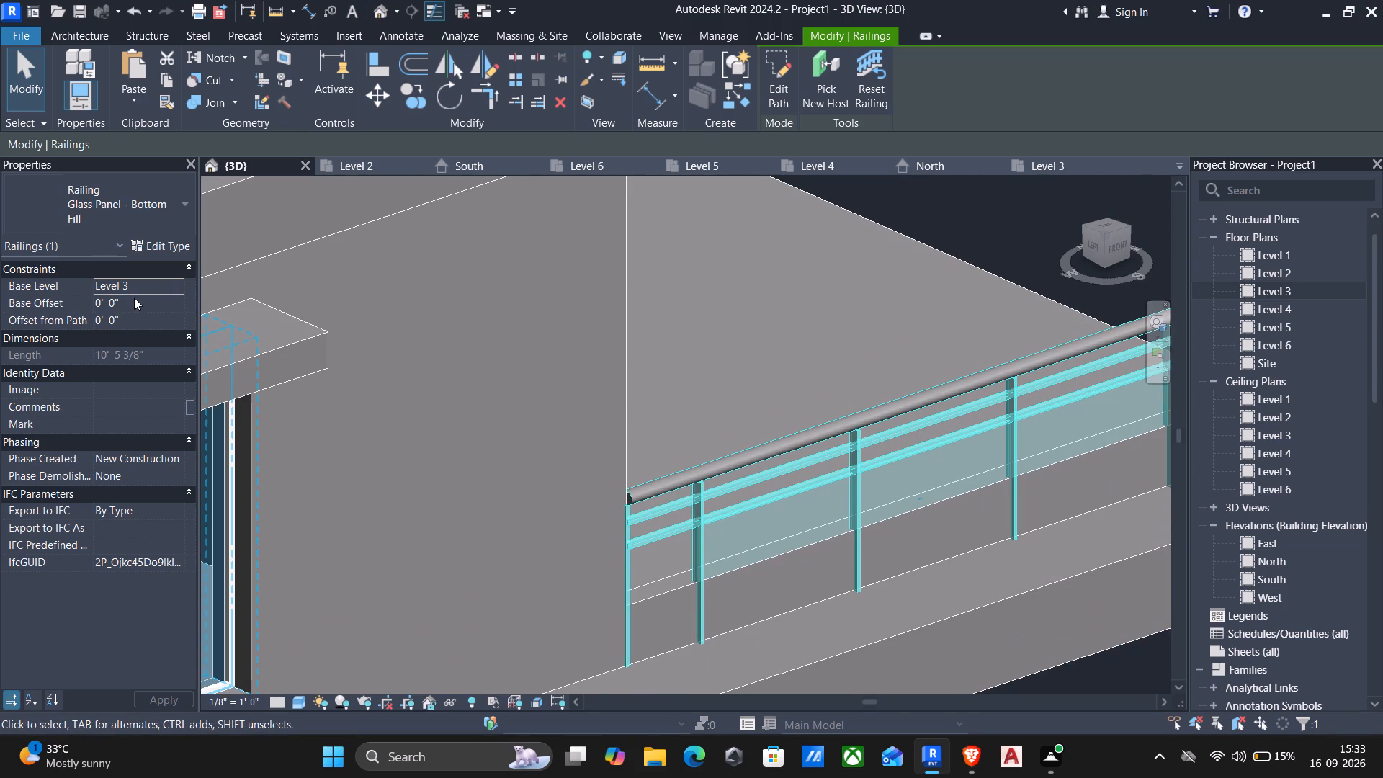
{"action": "left_click", "coordinate": [135, 303]}
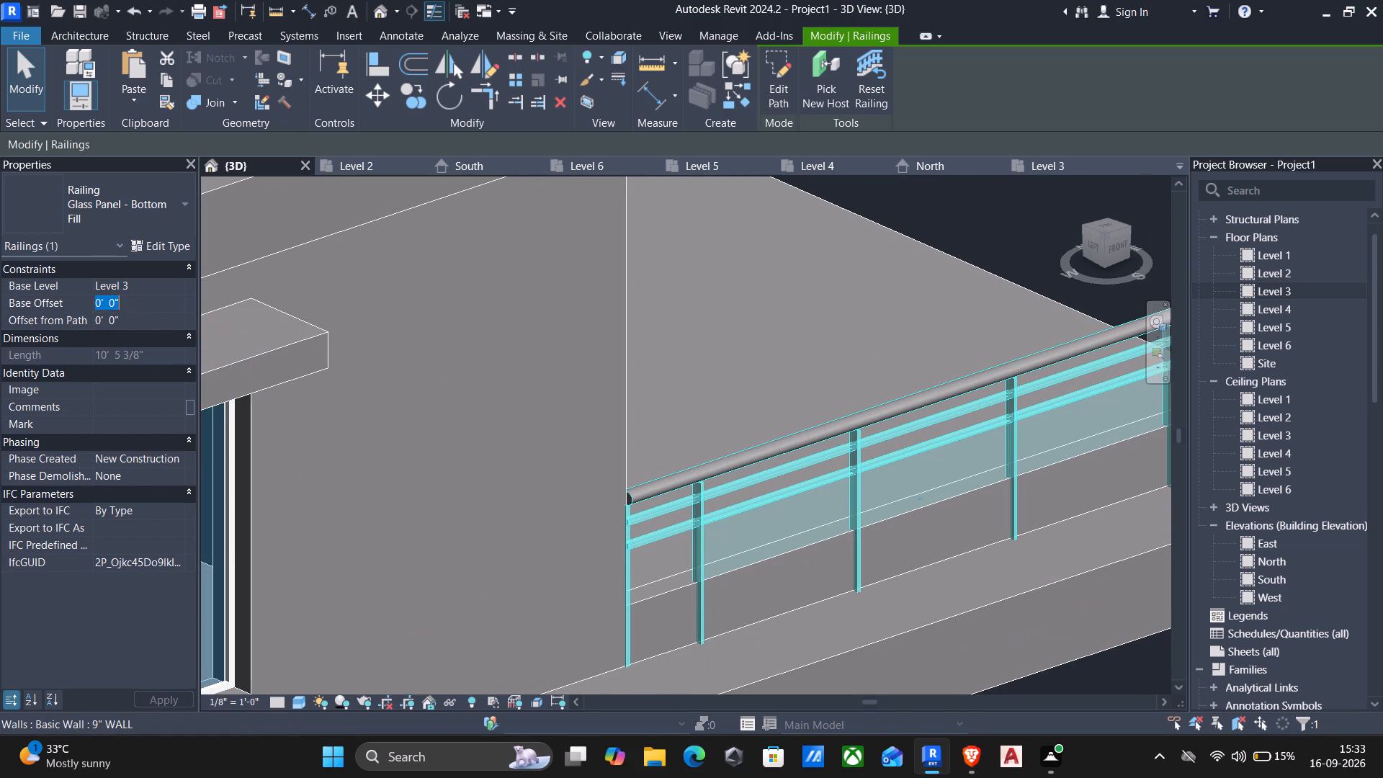
{"action": "key", "text": "1"}
{"action": "type", "text": "'6"}
{"action": "key", "text": "shift+quotedbl"}
{"action": "key", "text": "Return"}
{"action": "left_click", "coordinate": [163, 696]}
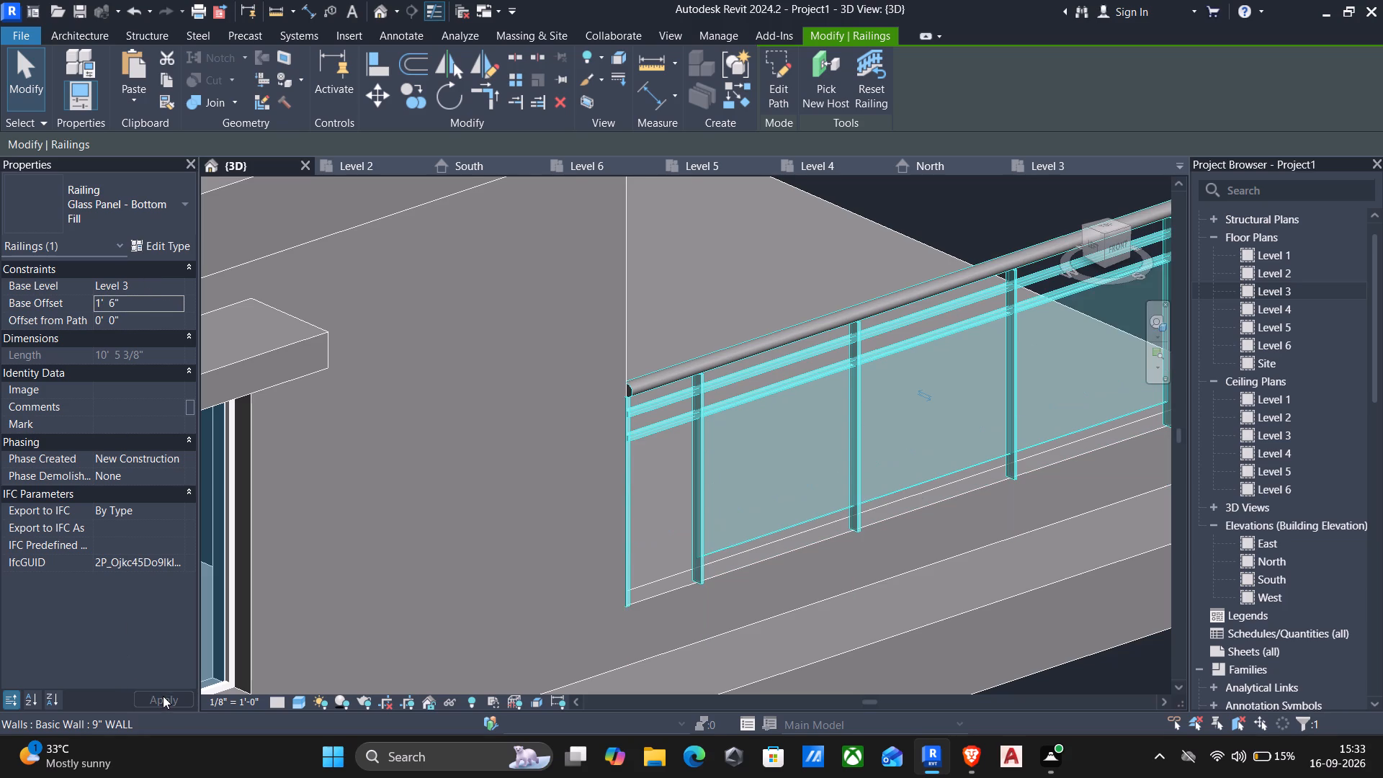
Examine the raised balcony railing up close and within the whole front facade from several angles.
{"action": "scroll", "coordinate": [822, 569], "scroll_direction": "down", "scroll_amount": 2}
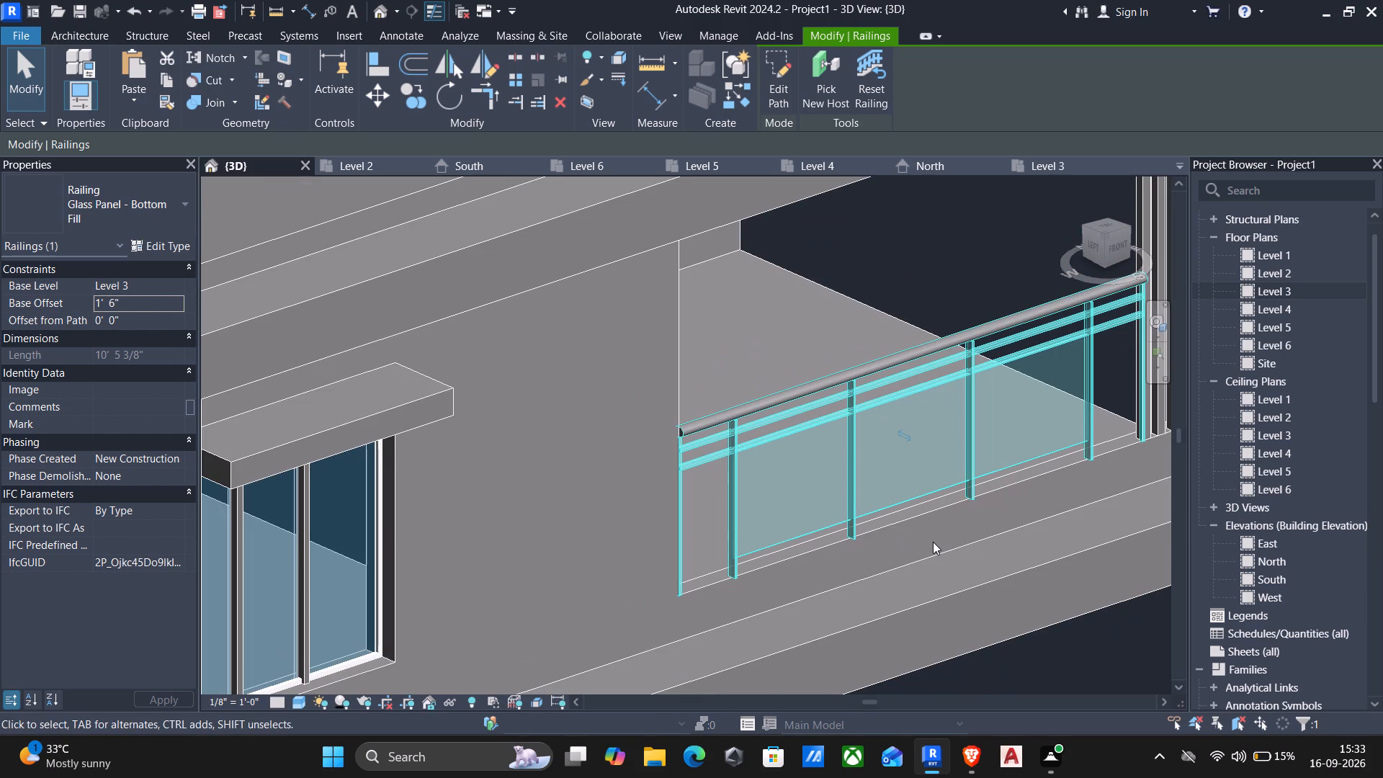
{"action": "middle_click_drag", "start_coordinate": [933, 543], "coordinate": [595, 472], "text": "shift"}
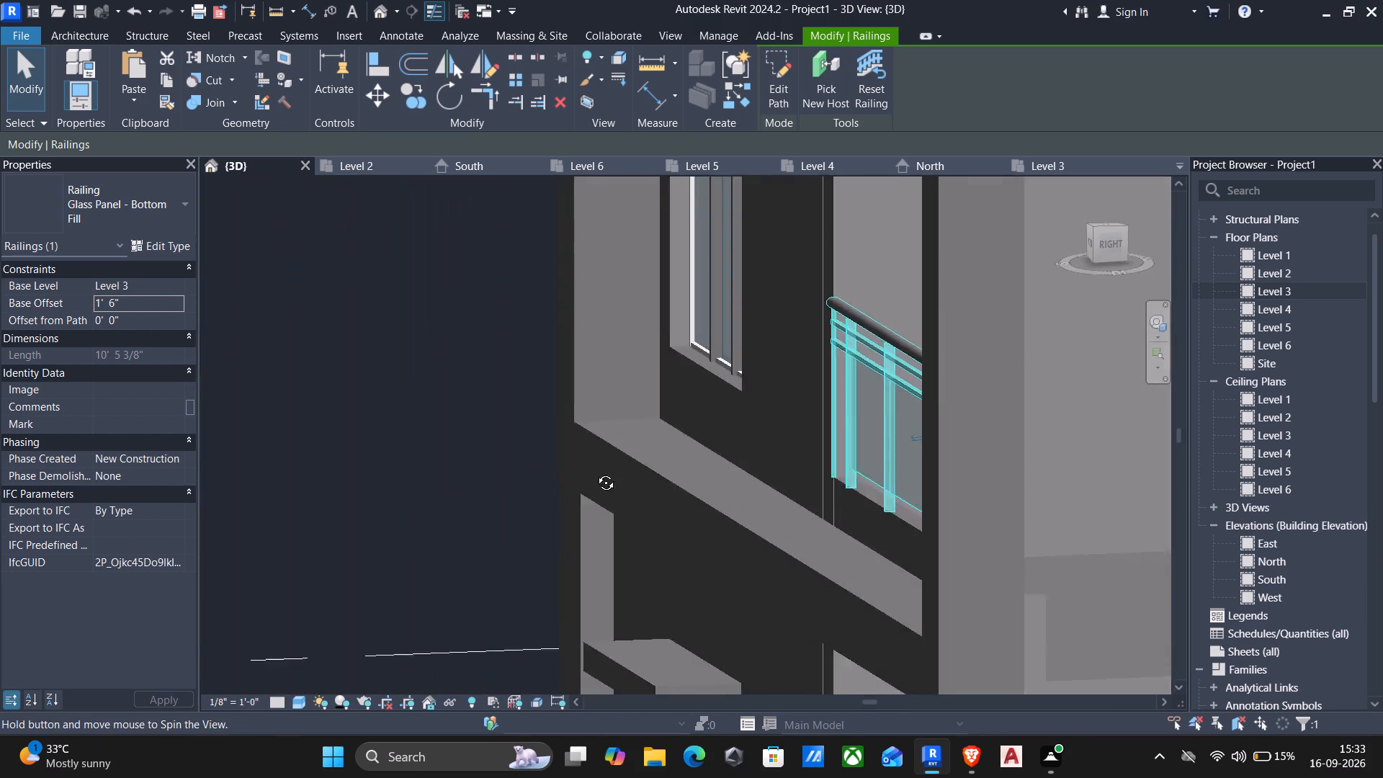
{"action": "middle_click_drag", "start_coordinate": [595, 472], "coordinate": [864, 518], "text": "shift"}
{"action": "scroll", "coordinate": [863, 515], "scroll_direction": "down", "scroll_amount": 4}
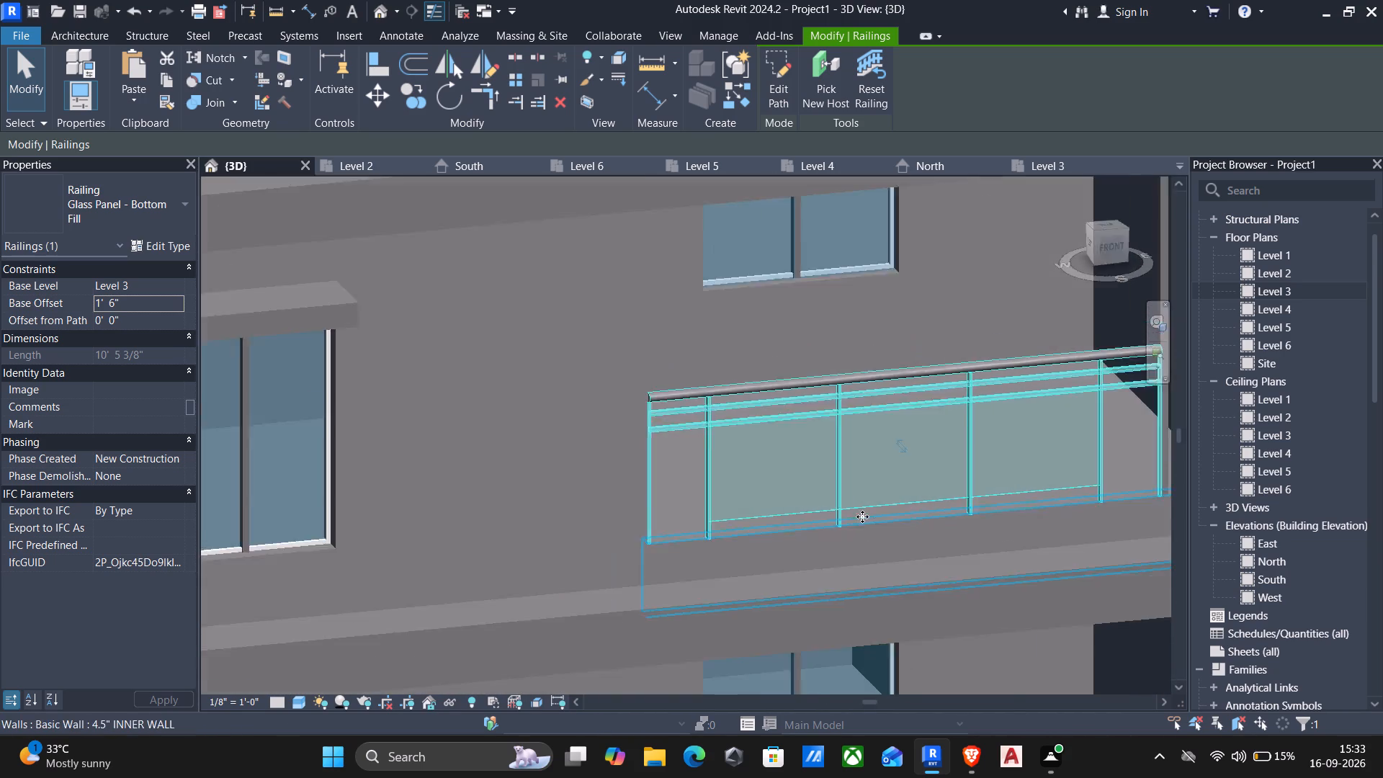
{"action": "key", "text": "Escape"}
{"action": "scroll", "coordinate": [907, 524], "scroll_direction": "down", "scroll_amount": 3}
{"action": "middle_click_drag", "start_coordinate": [903, 513], "coordinate": [837, 523]}
{"action": "middle_click_drag", "start_coordinate": [849, 509], "coordinate": [761, 518], "text": "shift"}
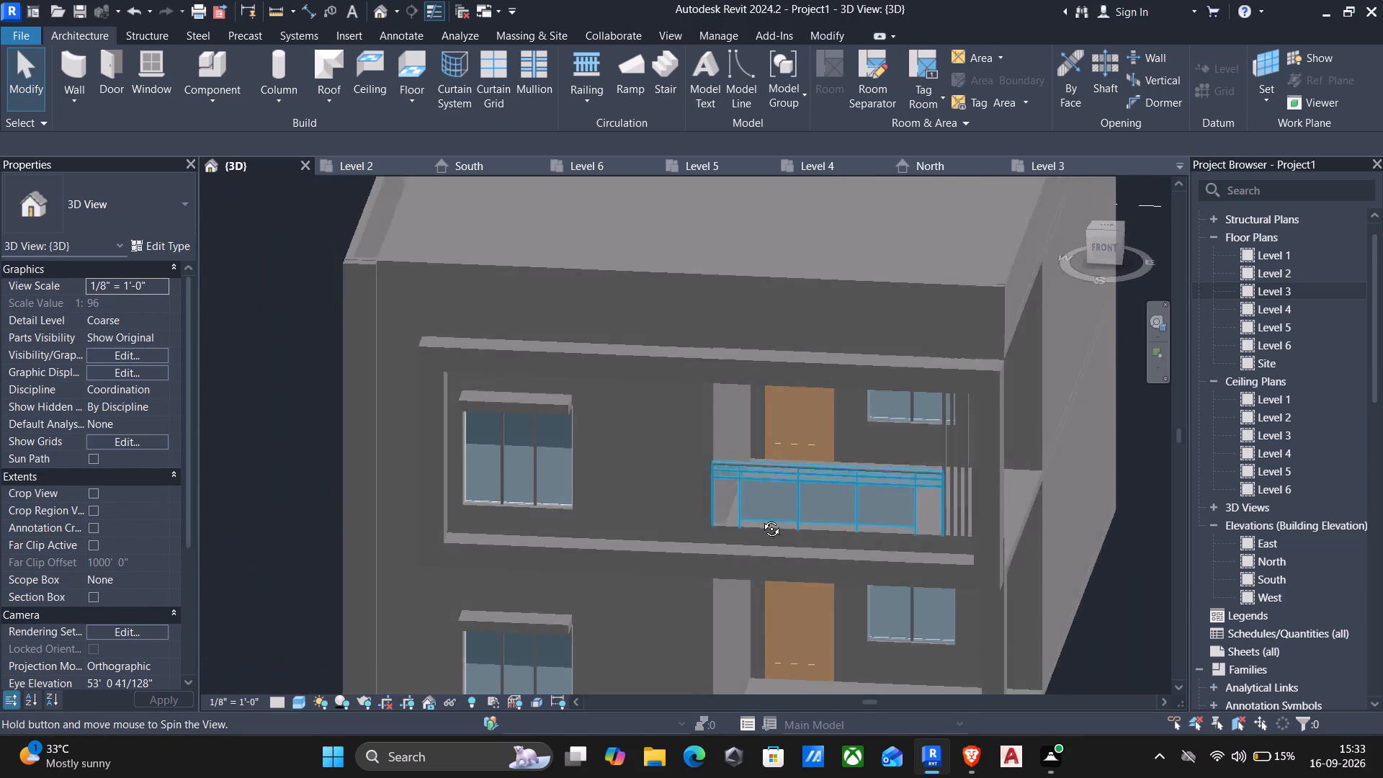
{"action": "middle_click_drag", "start_coordinate": [761, 518], "coordinate": [601, 499], "text": "shift"}
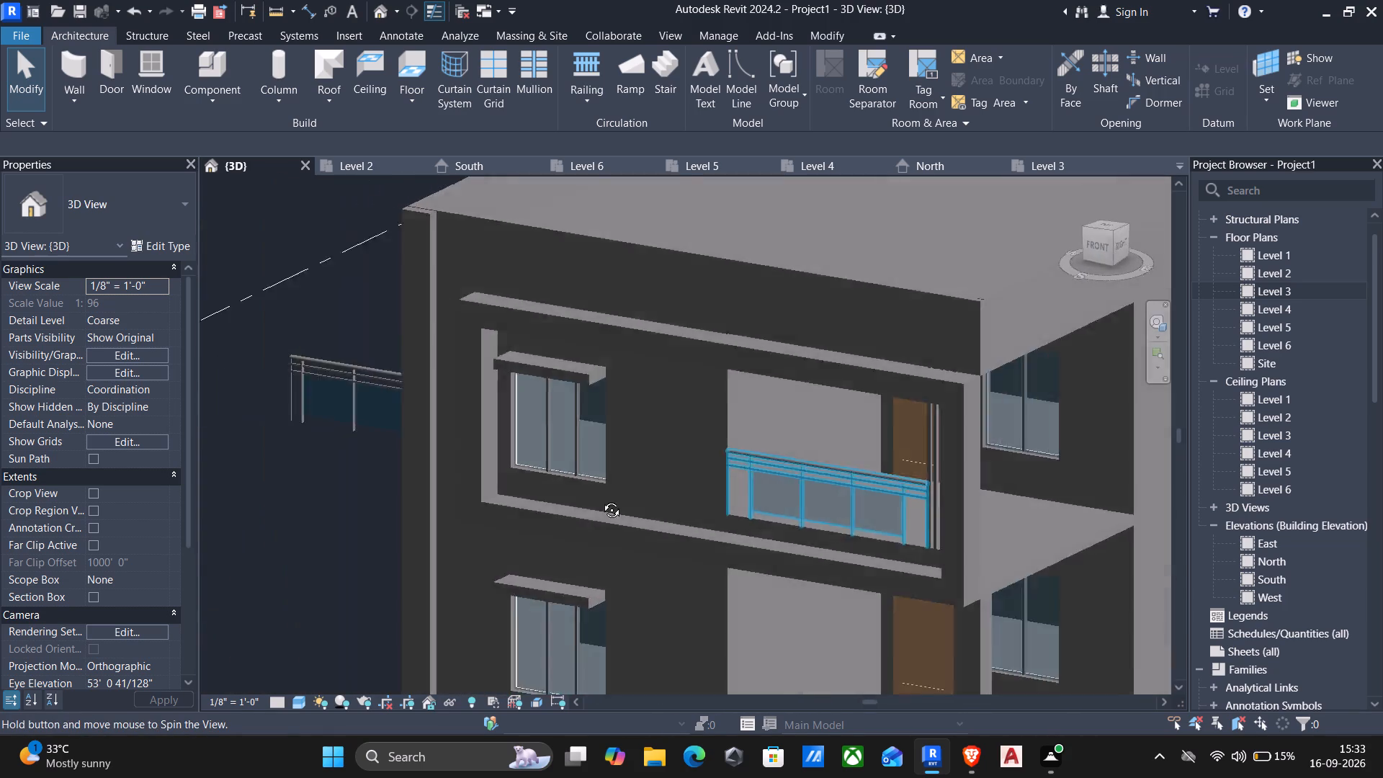
{"action": "middle_click_drag", "start_coordinate": [601, 499], "coordinate": [592, 498], "text": "shift"}
{"action": "scroll", "coordinate": [597, 497], "scroll_direction": "down", "scroll_amount": 2}
{"action": "middle_click_drag", "start_coordinate": [646, 523], "coordinate": [788, 494], "text": "shift"}
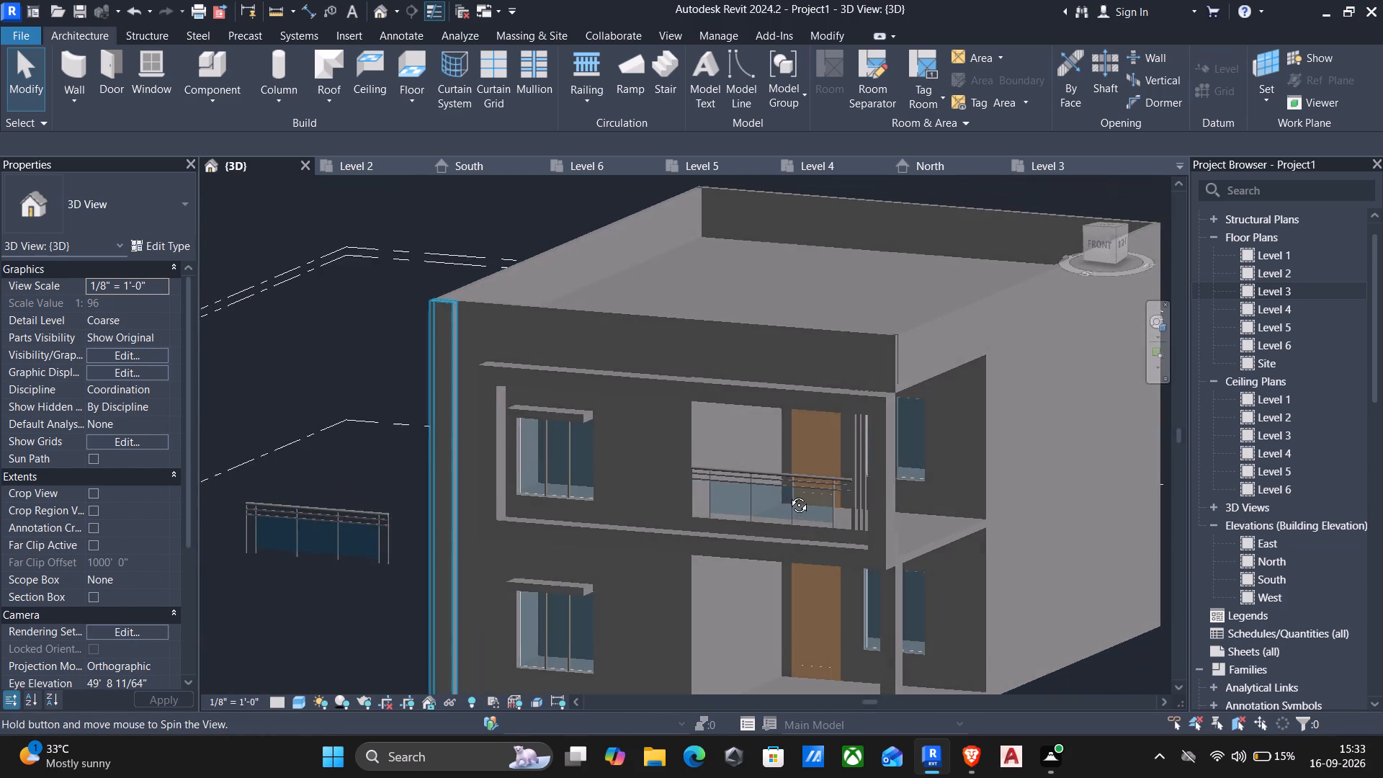
{"action": "middle_click_drag", "start_coordinate": [788, 494], "coordinate": [744, 523], "text": "shift"}
{"action": "scroll", "coordinate": [745, 526], "scroll_direction": "down", "scroll_amount": 2}
{"action": "middle_click_drag", "start_coordinate": [781, 570], "coordinate": [795, 514]}
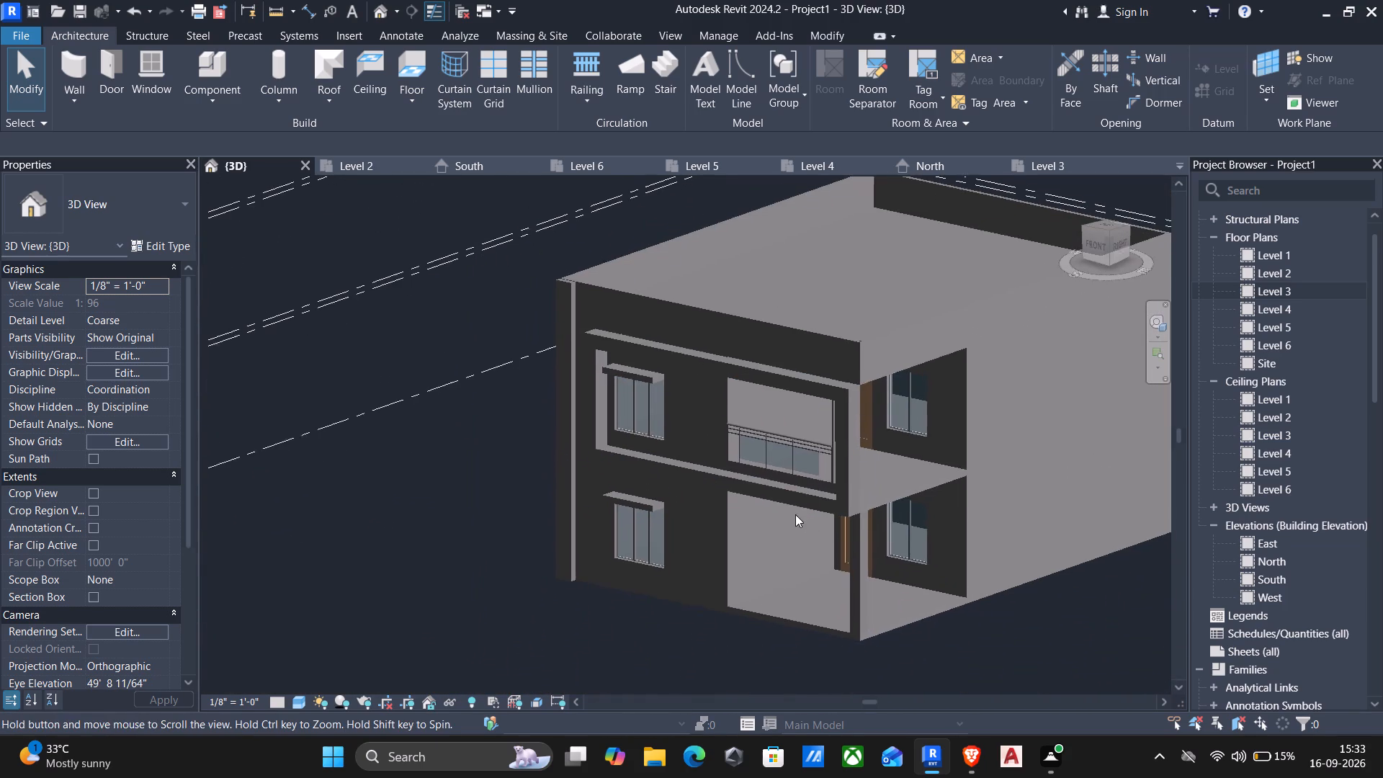
{"action": "middle_click_drag", "start_coordinate": [795, 514], "coordinate": [795, 517]}
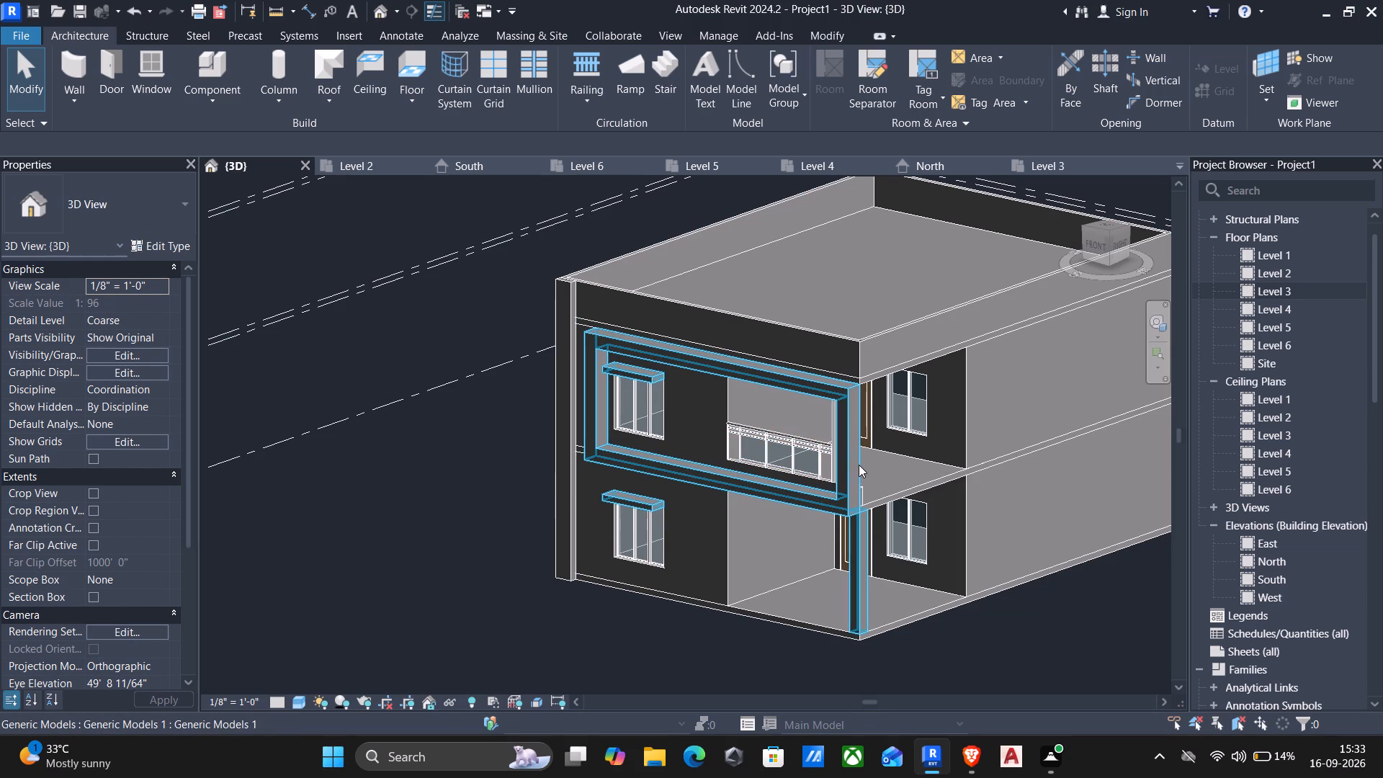
Open the in-place generic model containing the front frame and sunshades for editing.
{"action": "left_click", "coordinate": [850, 463]}
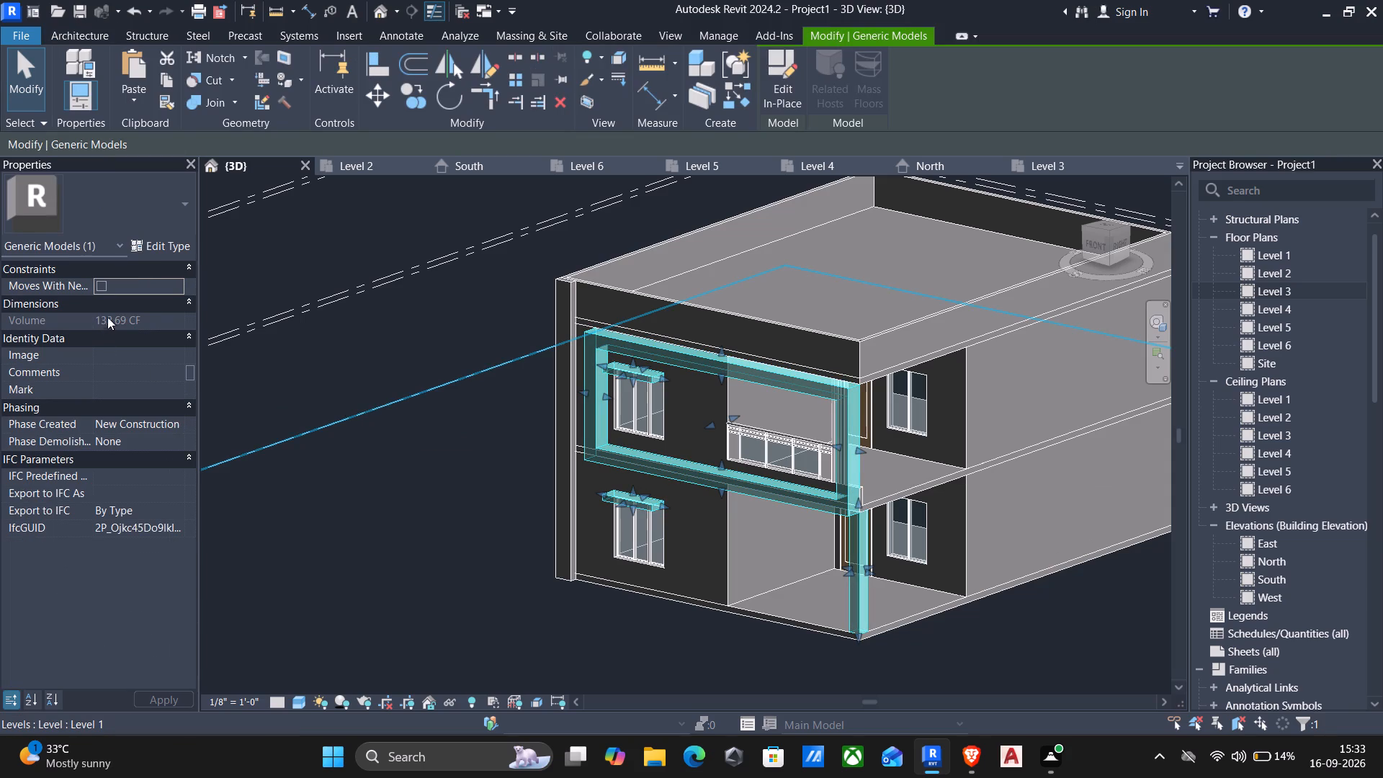
{"action": "left_click", "coordinate": [782, 69]}
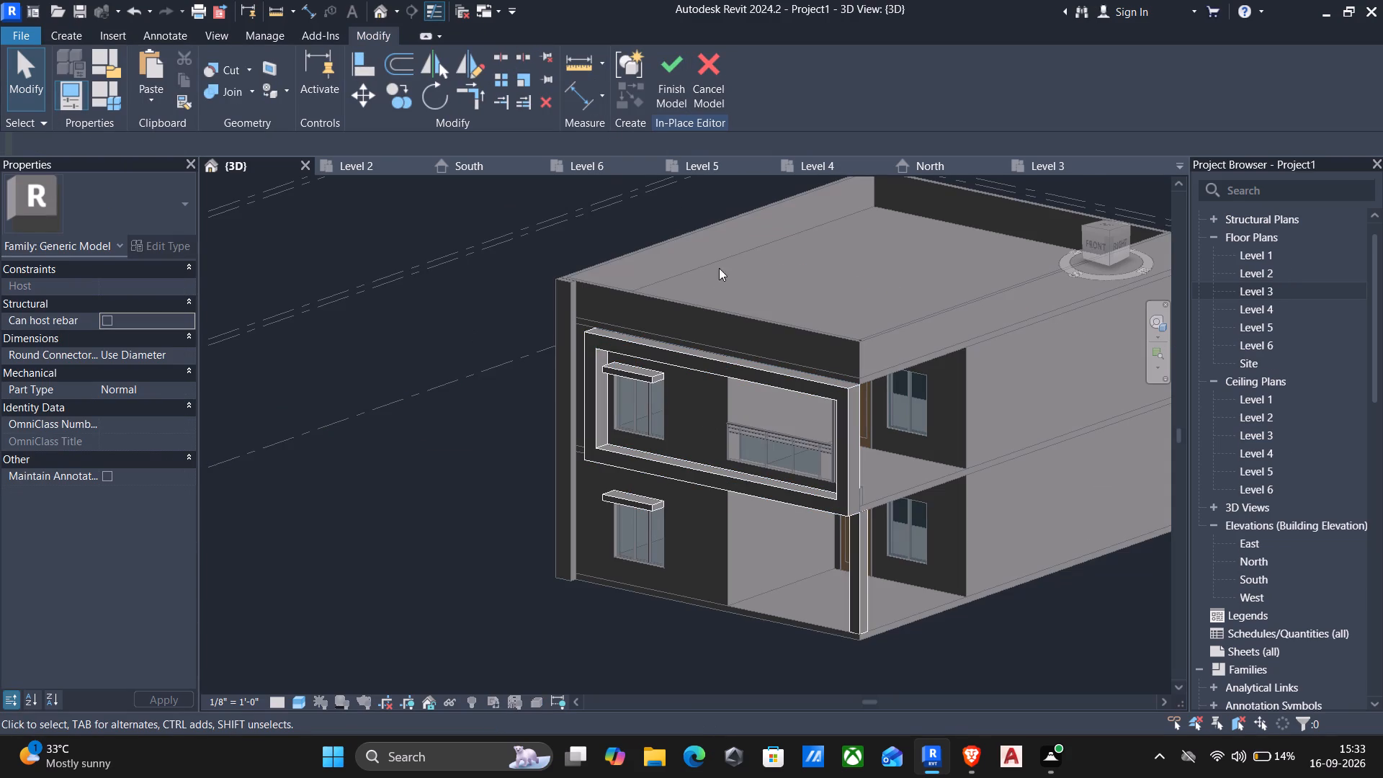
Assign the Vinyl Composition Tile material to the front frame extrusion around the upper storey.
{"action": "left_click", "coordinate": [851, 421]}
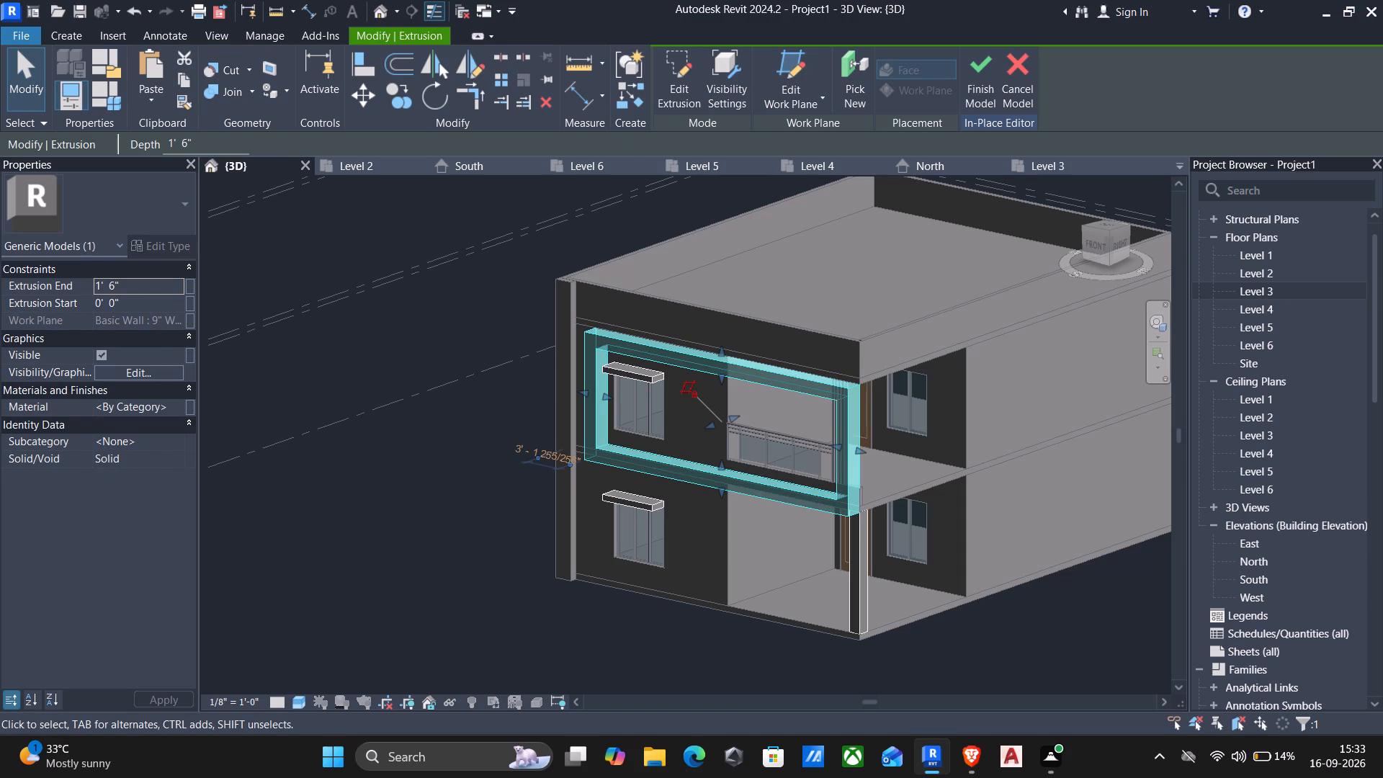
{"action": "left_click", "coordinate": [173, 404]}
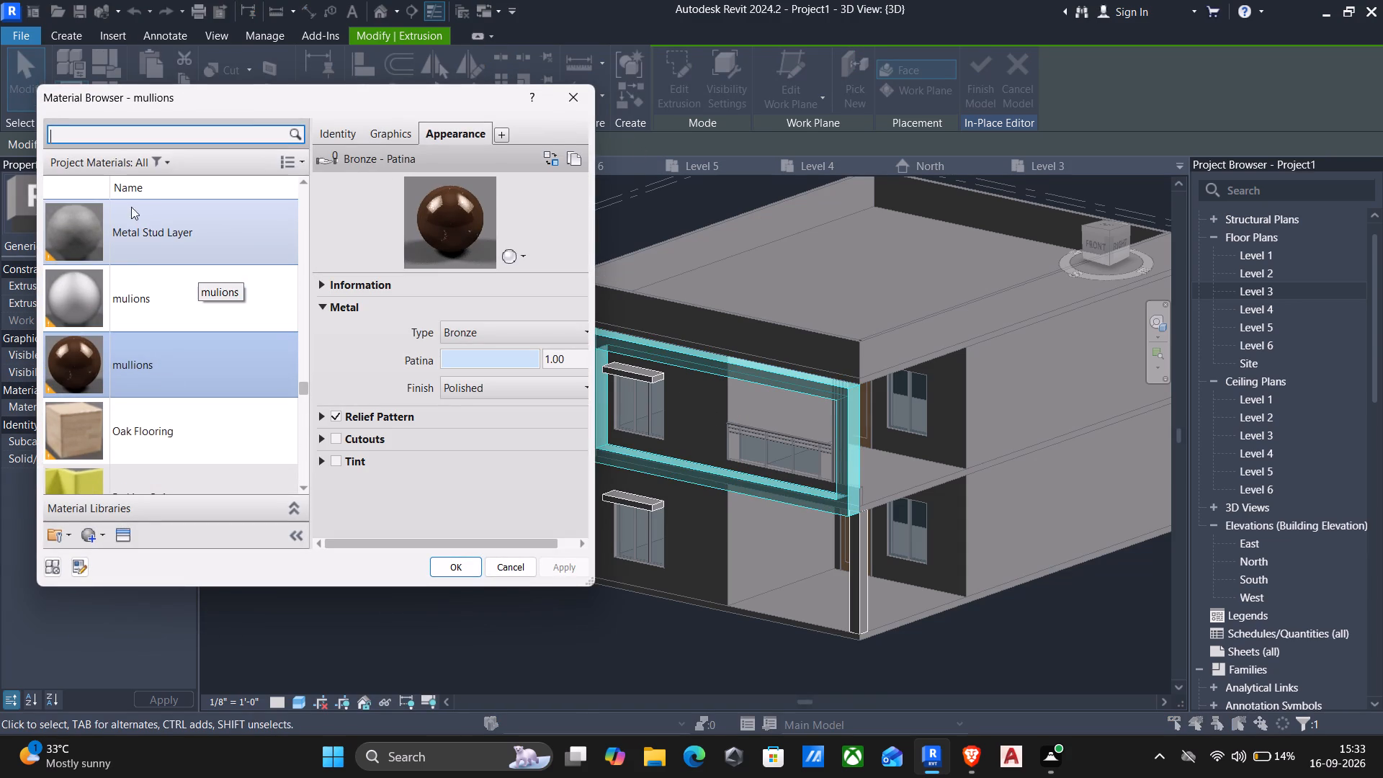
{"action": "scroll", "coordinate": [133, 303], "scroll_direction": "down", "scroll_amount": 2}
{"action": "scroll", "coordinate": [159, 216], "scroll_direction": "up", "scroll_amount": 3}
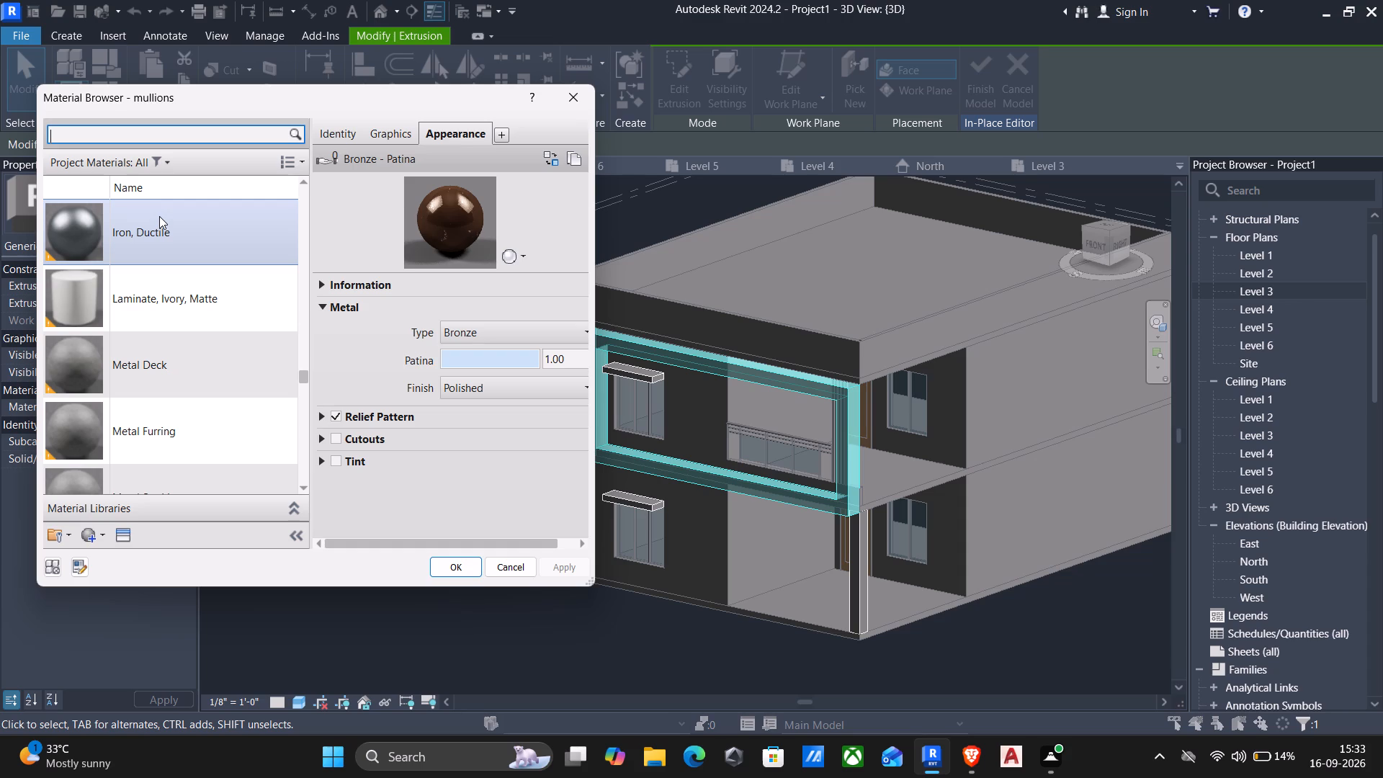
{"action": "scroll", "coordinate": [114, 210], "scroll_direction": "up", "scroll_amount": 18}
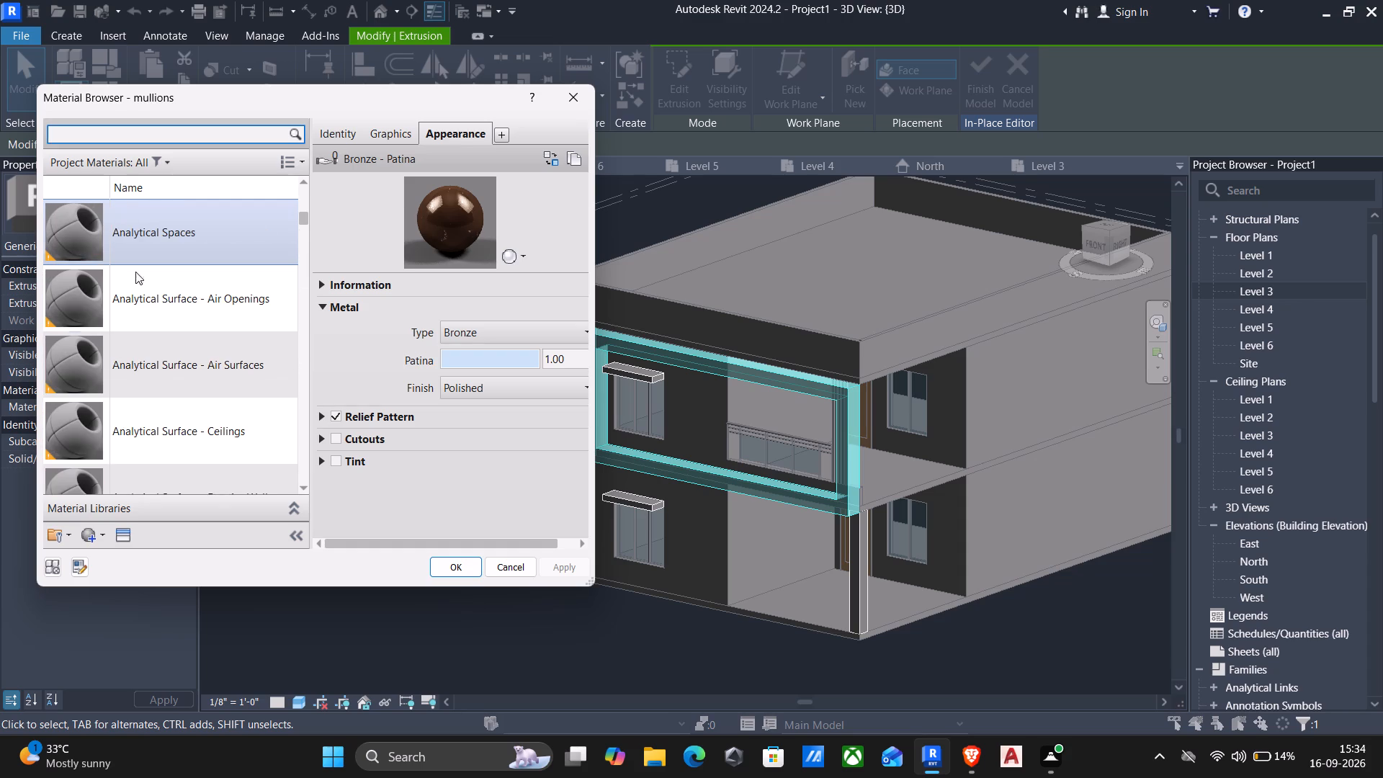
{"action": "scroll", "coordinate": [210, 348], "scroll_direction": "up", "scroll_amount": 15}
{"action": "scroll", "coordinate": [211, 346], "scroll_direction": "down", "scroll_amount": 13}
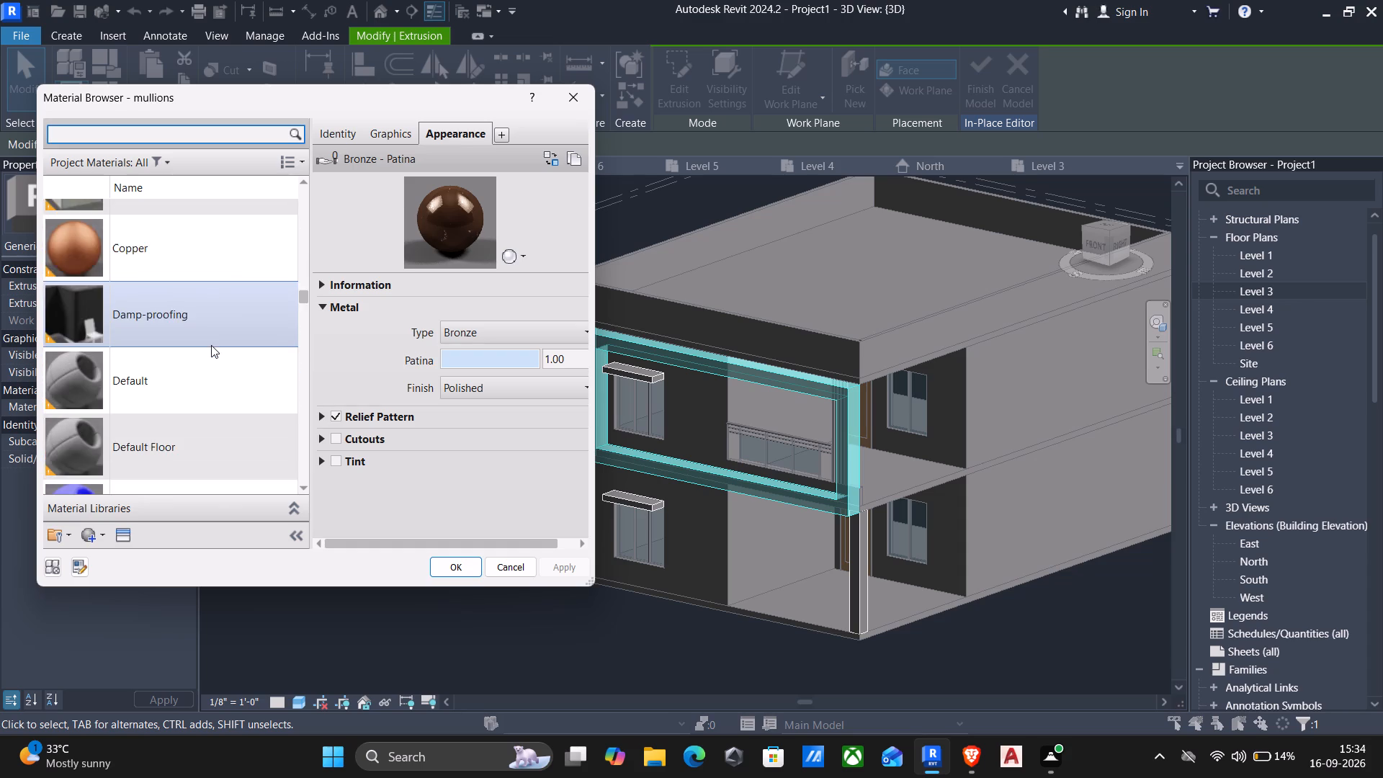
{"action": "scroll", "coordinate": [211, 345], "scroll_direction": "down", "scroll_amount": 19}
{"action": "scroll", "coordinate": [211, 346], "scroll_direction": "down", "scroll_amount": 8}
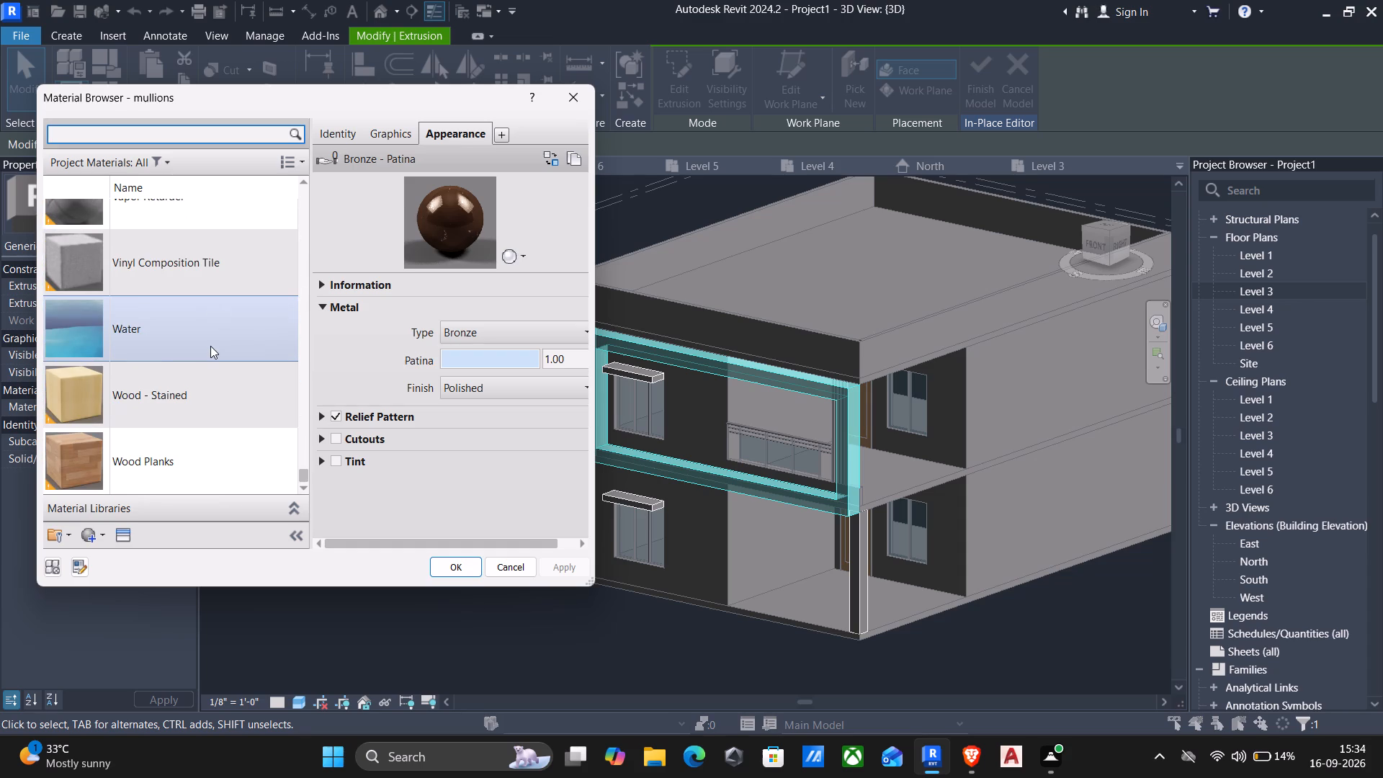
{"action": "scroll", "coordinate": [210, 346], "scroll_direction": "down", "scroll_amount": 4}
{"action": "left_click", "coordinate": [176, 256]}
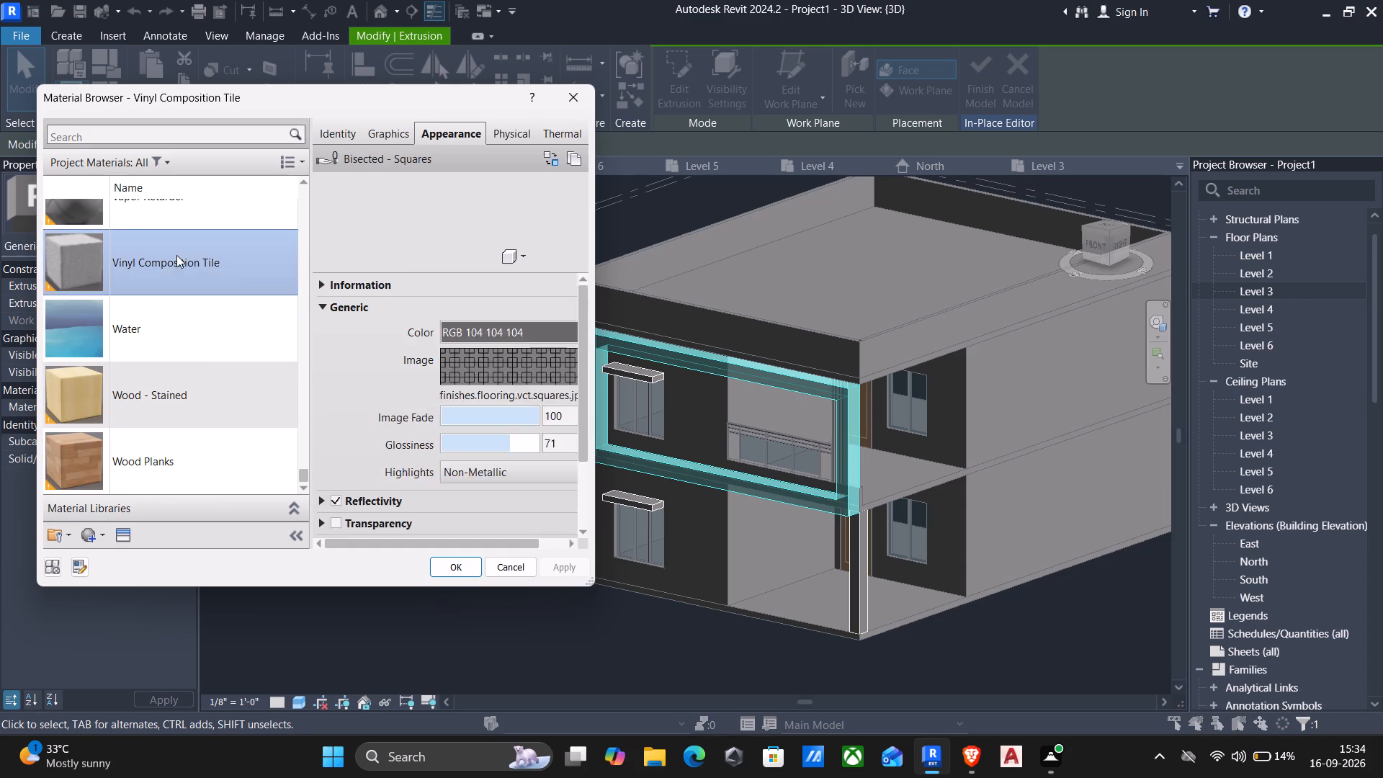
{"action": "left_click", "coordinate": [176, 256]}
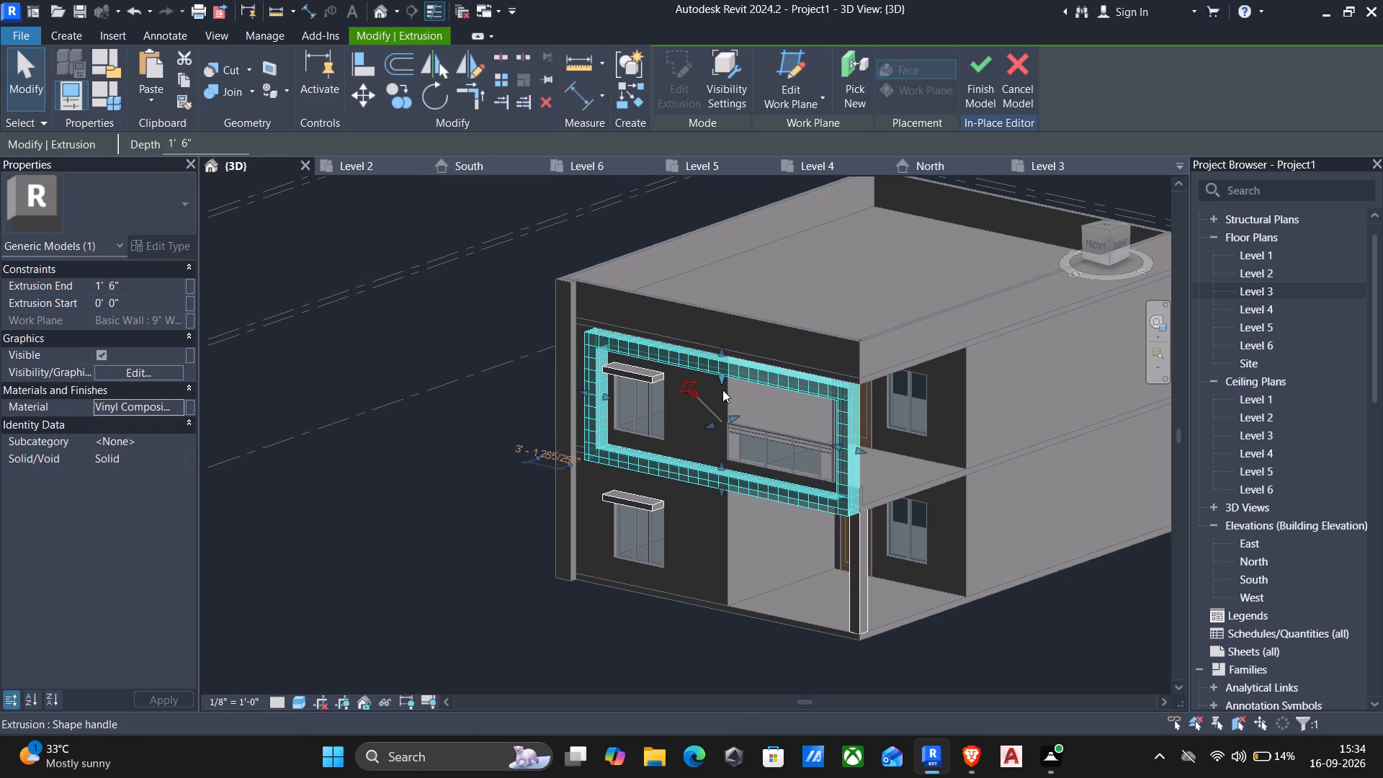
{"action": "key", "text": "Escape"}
Assign the Gypsum Wall Board material to the front frame extrusion around the upper storey.
{"action": "left_click", "coordinate": [765, 380]}
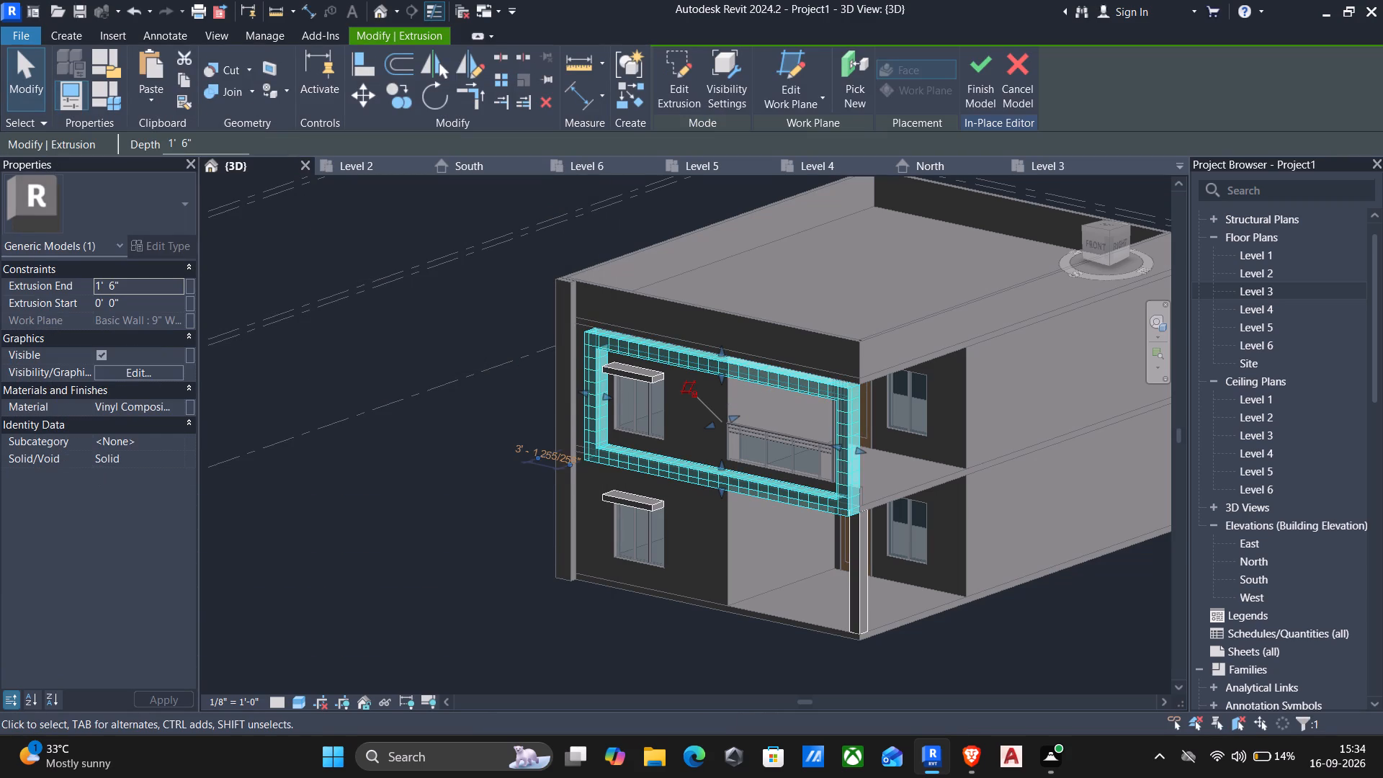
{"action": "left_click", "coordinate": [177, 402]}
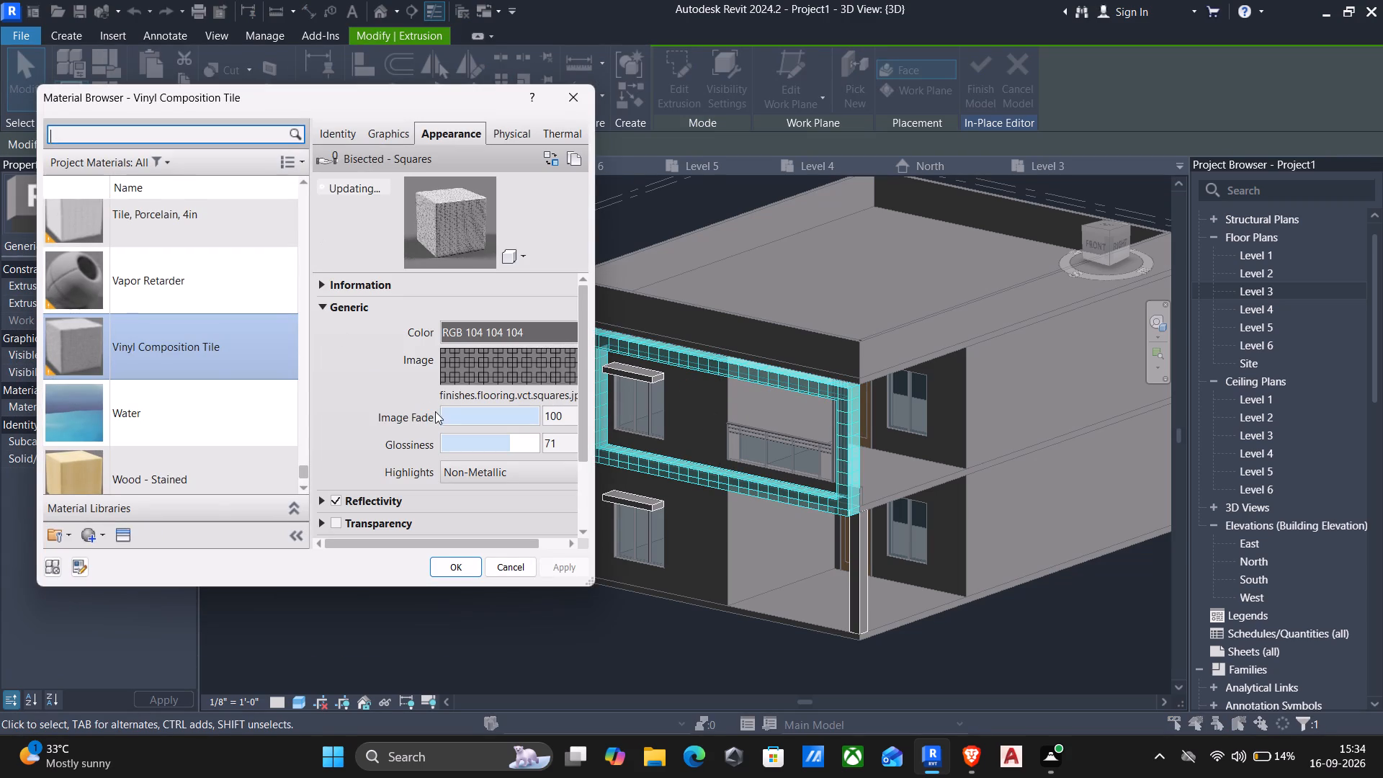
{"action": "scroll", "coordinate": [99, 460], "scroll_direction": "down", "scroll_amount": 13}
{"action": "scroll", "coordinate": [114, 444], "scroll_direction": "up", "scroll_amount": 19}
{"action": "scroll", "coordinate": [114, 452], "scroll_direction": "down", "scroll_amount": 2}
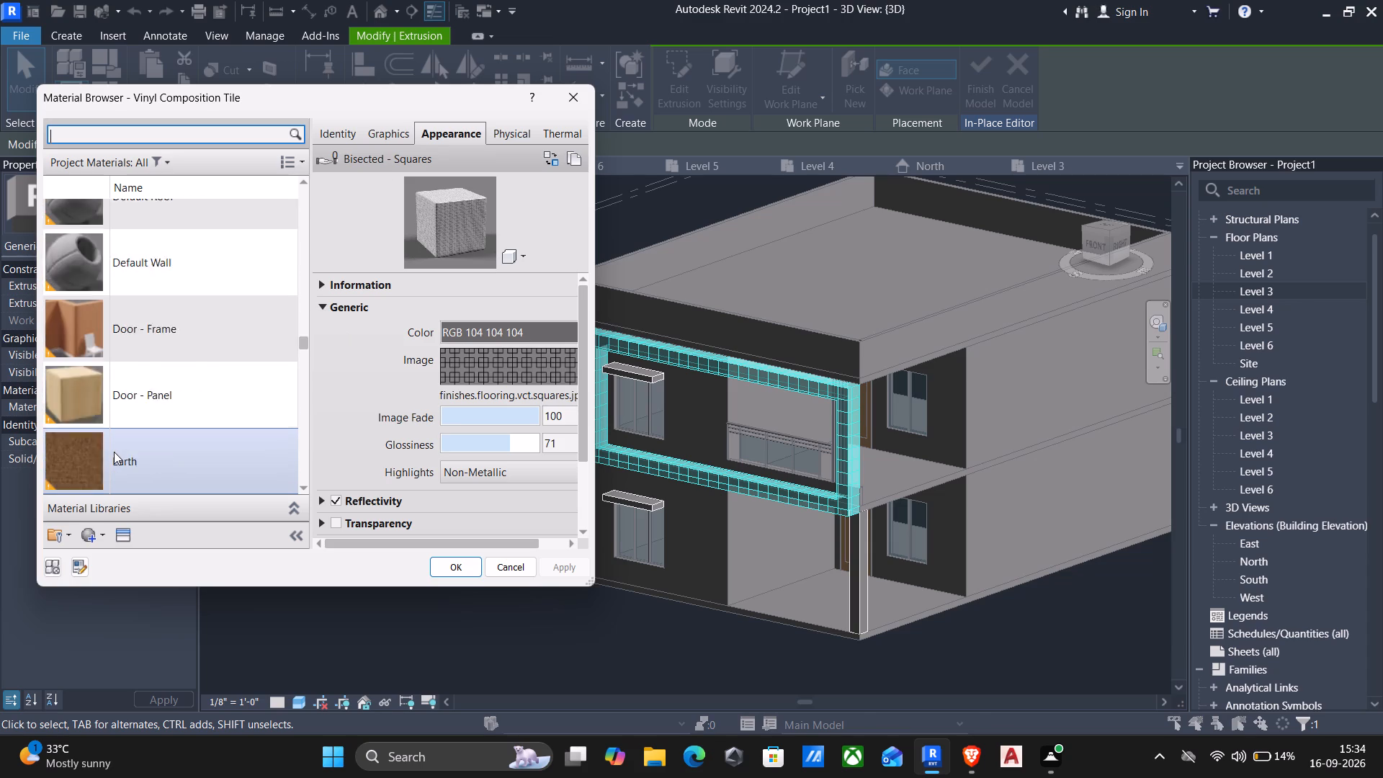
{"action": "scroll", "coordinate": [114, 452], "scroll_direction": "down", "scroll_amount": 1}
{"action": "scroll", "coordinate": [143, 332], "scroll_direction": "down", "scroll_amount": 2}
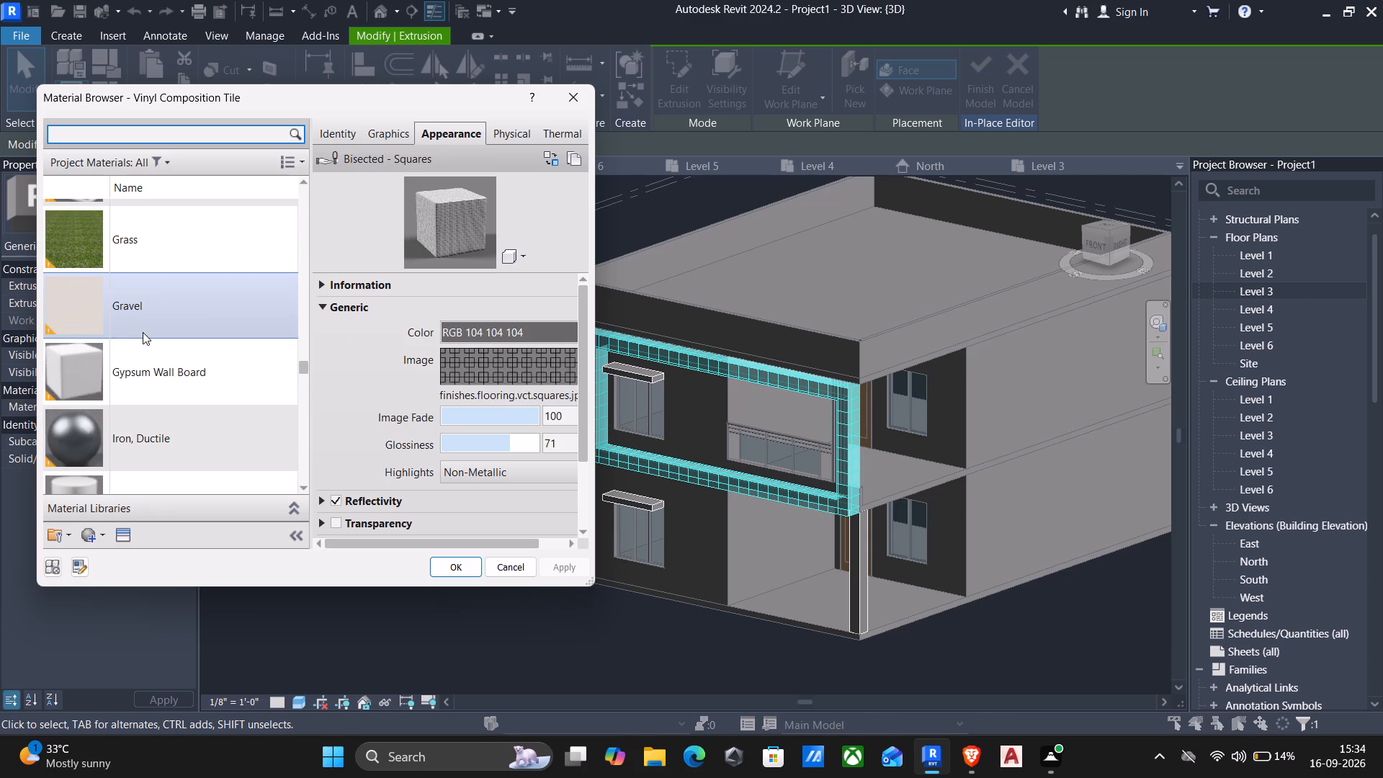
{"action": "left_click", "coordinate": [140, 364]}
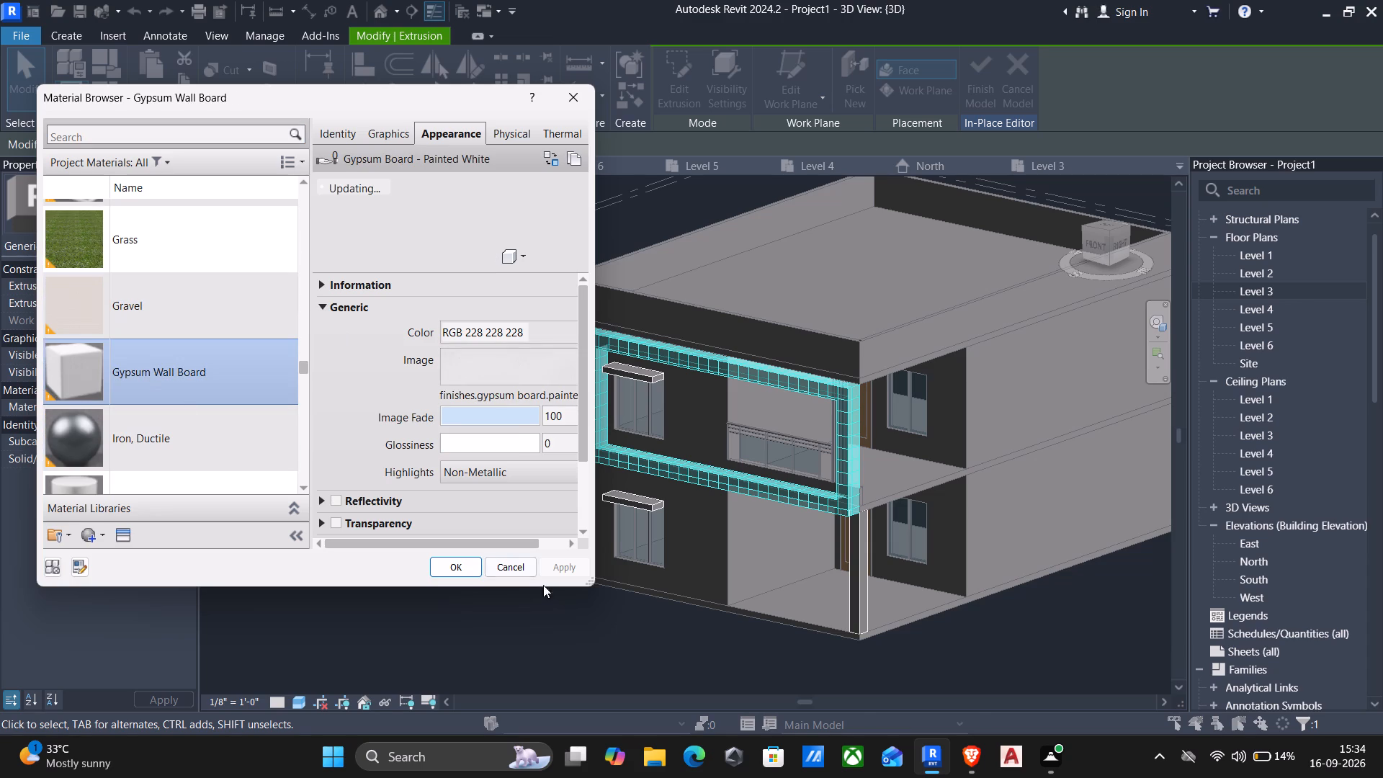
{"action": "left_click", "coordinate": [462, 560]}
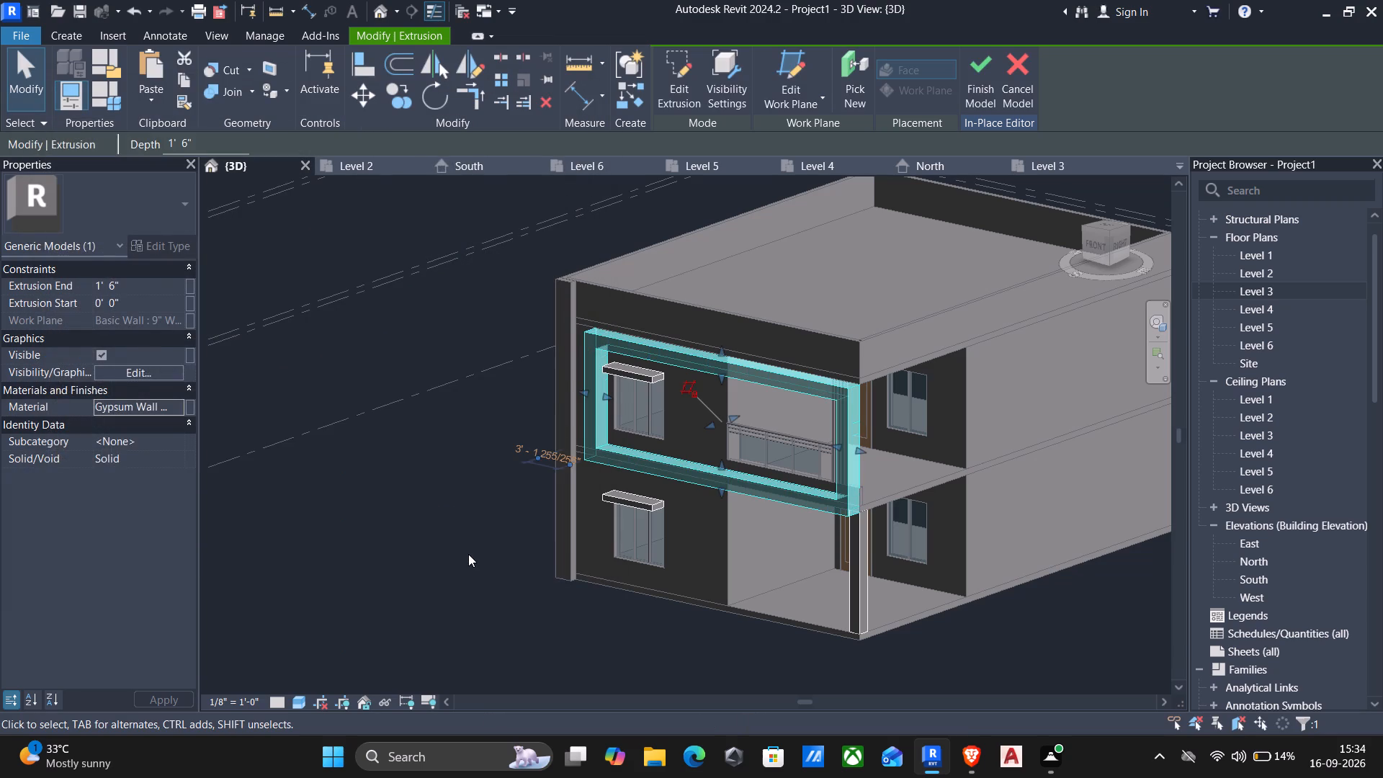
{"action": "key", "text": "Escape"}
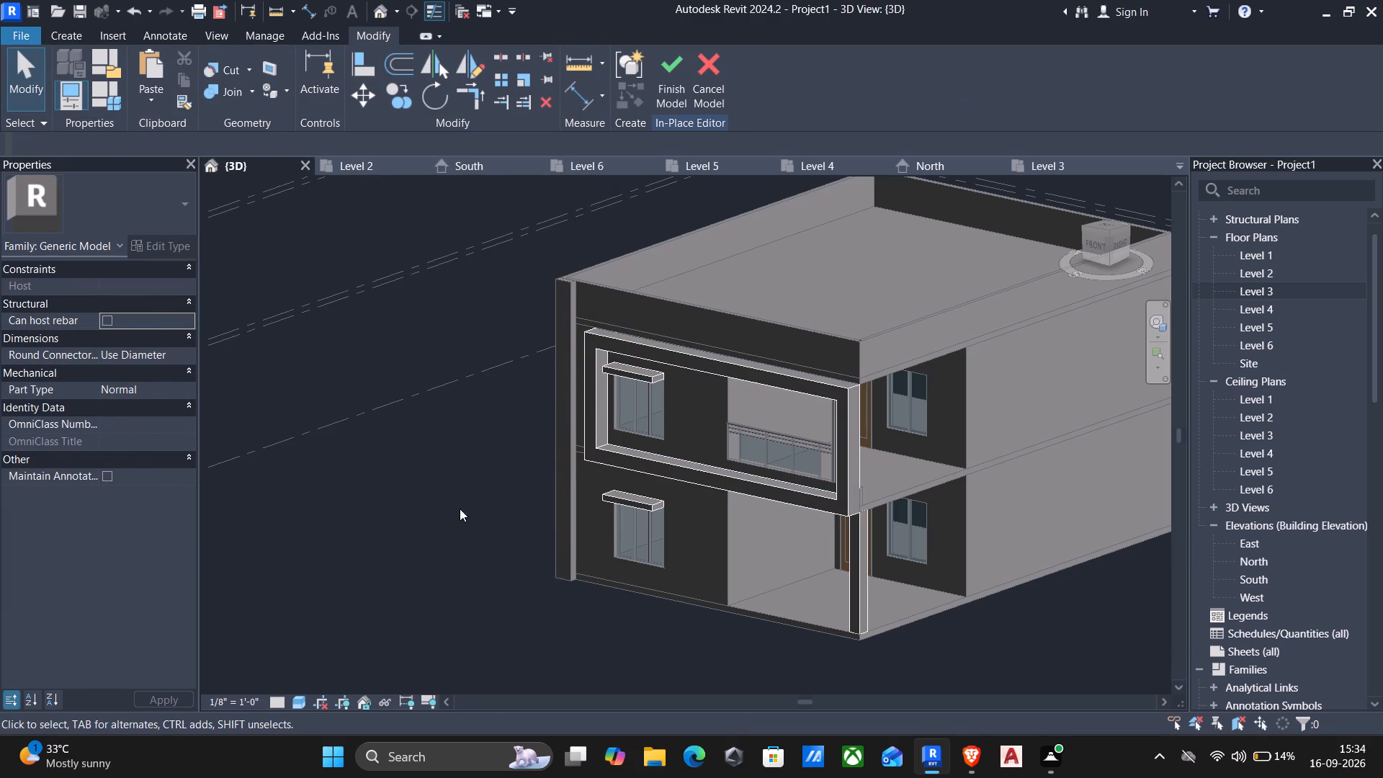
Switch the 3D view's visual style to Textures and view the front frame with its material.
{"action": "left_click", "coordinate": [597, 453]}
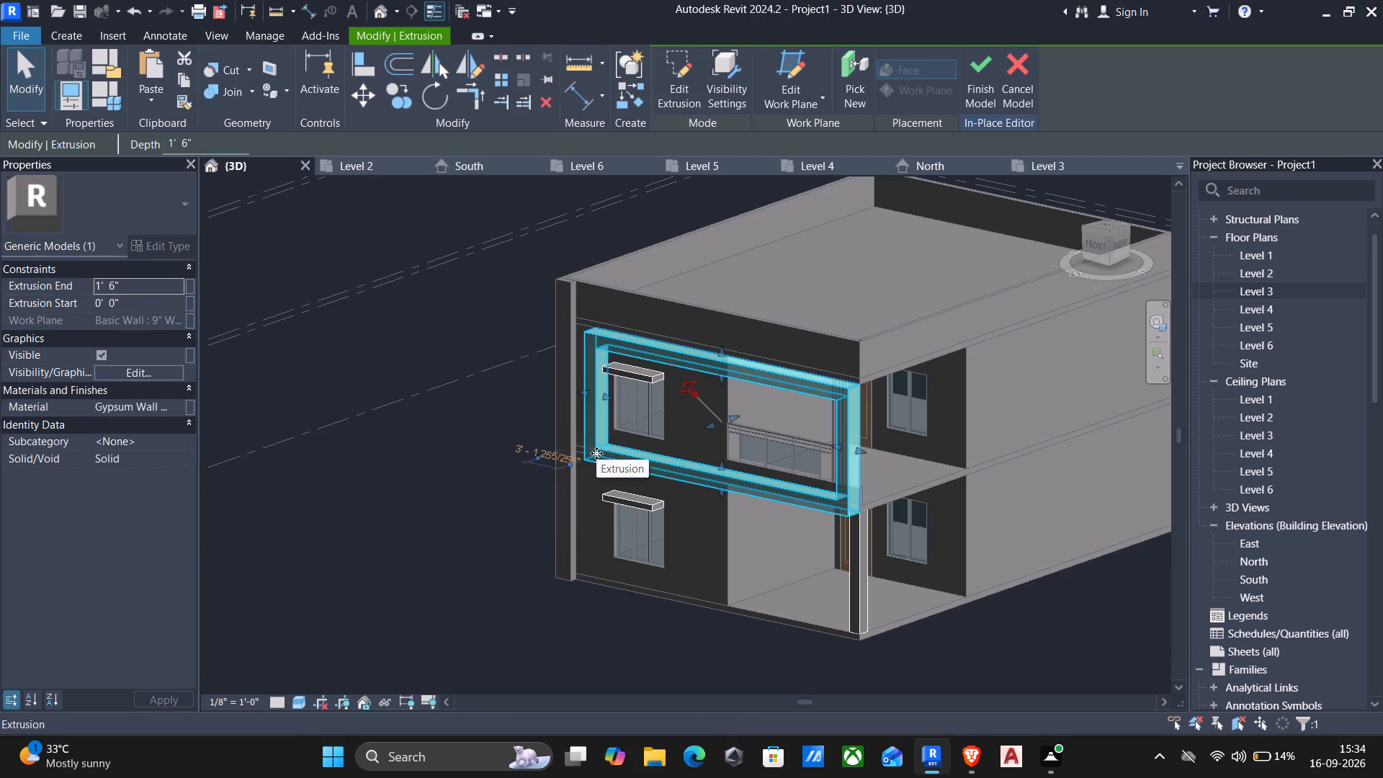
{"action": "left_click", "coordinate": [290, 698]}
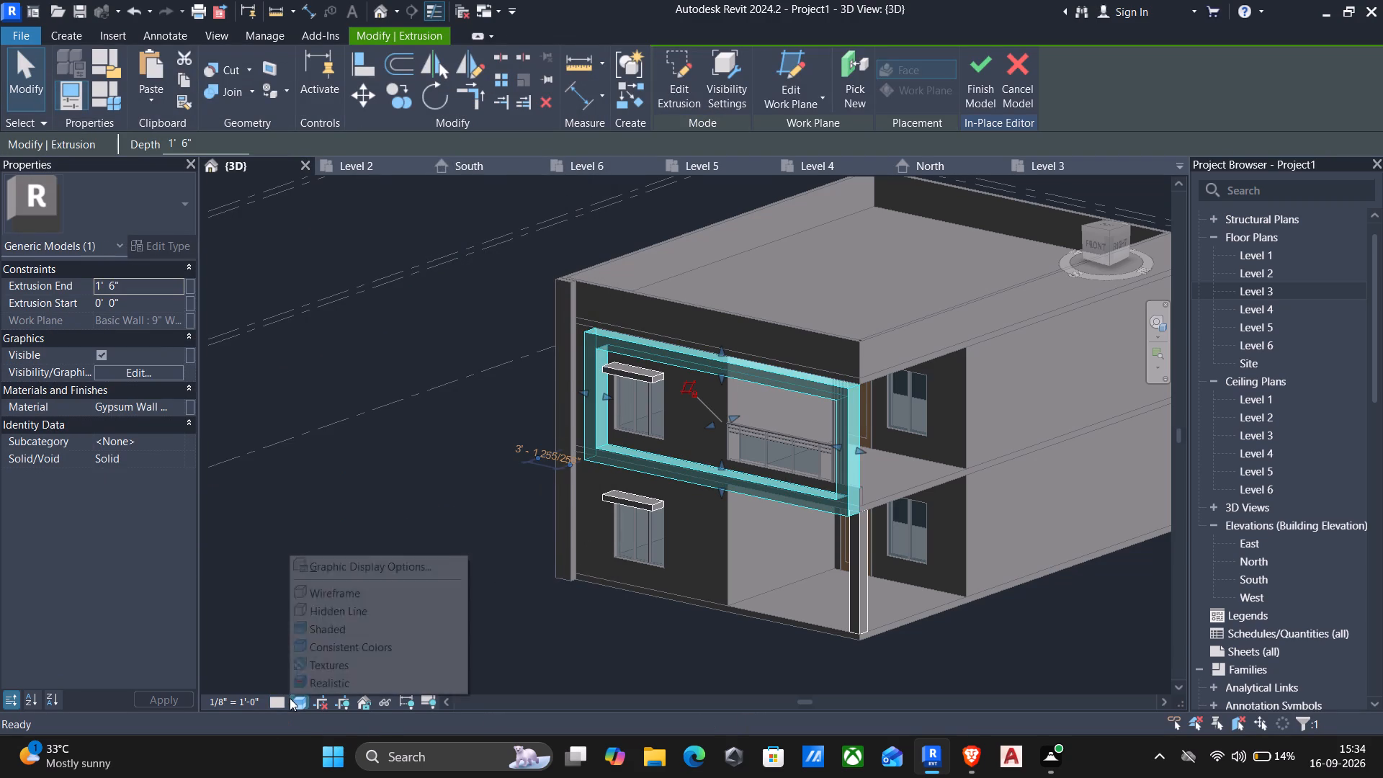
{"action": "left_click", "coordinate": [300, 666]}
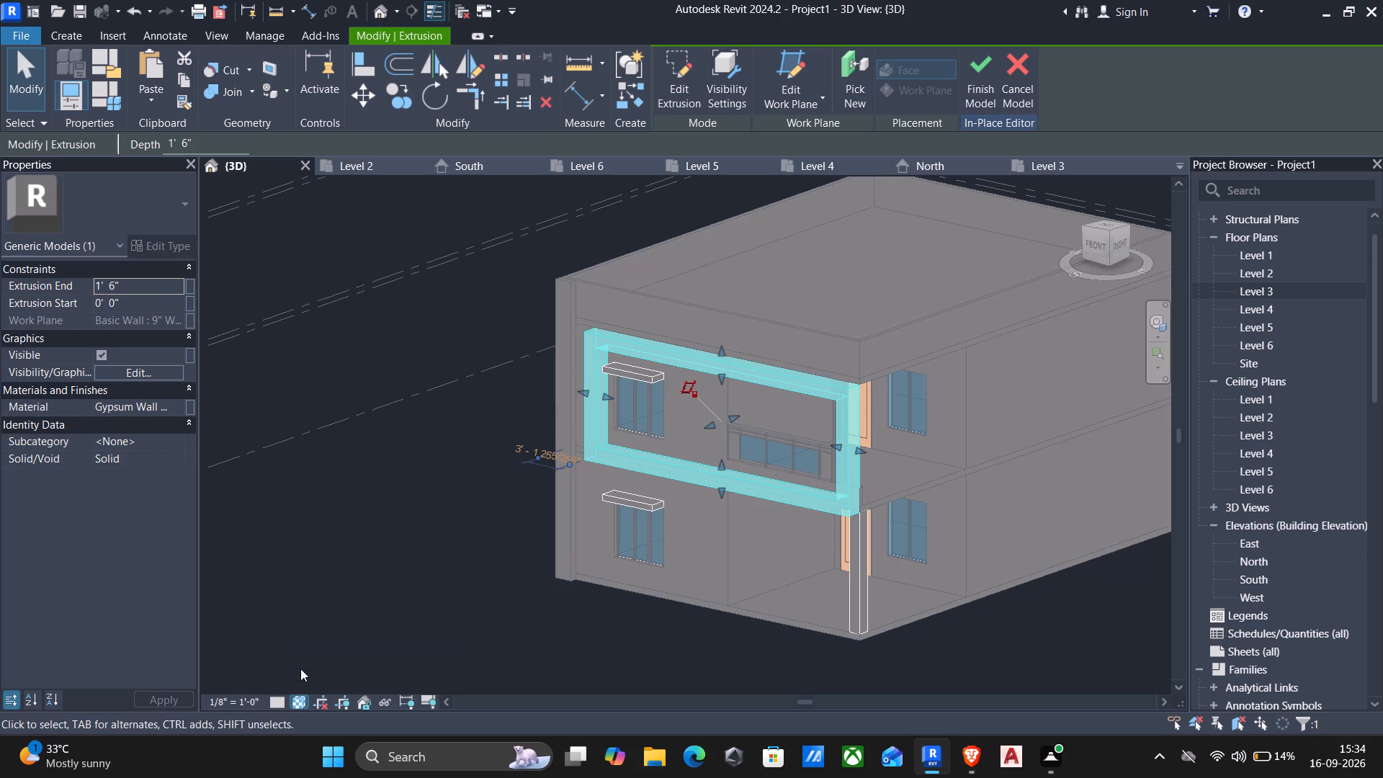
{"action": "key", "text": "Escape"}
{"action": "middle_click_drag", "start_coordinate": [673, 492], "coordinate": [244, 717], "text": "shift"}
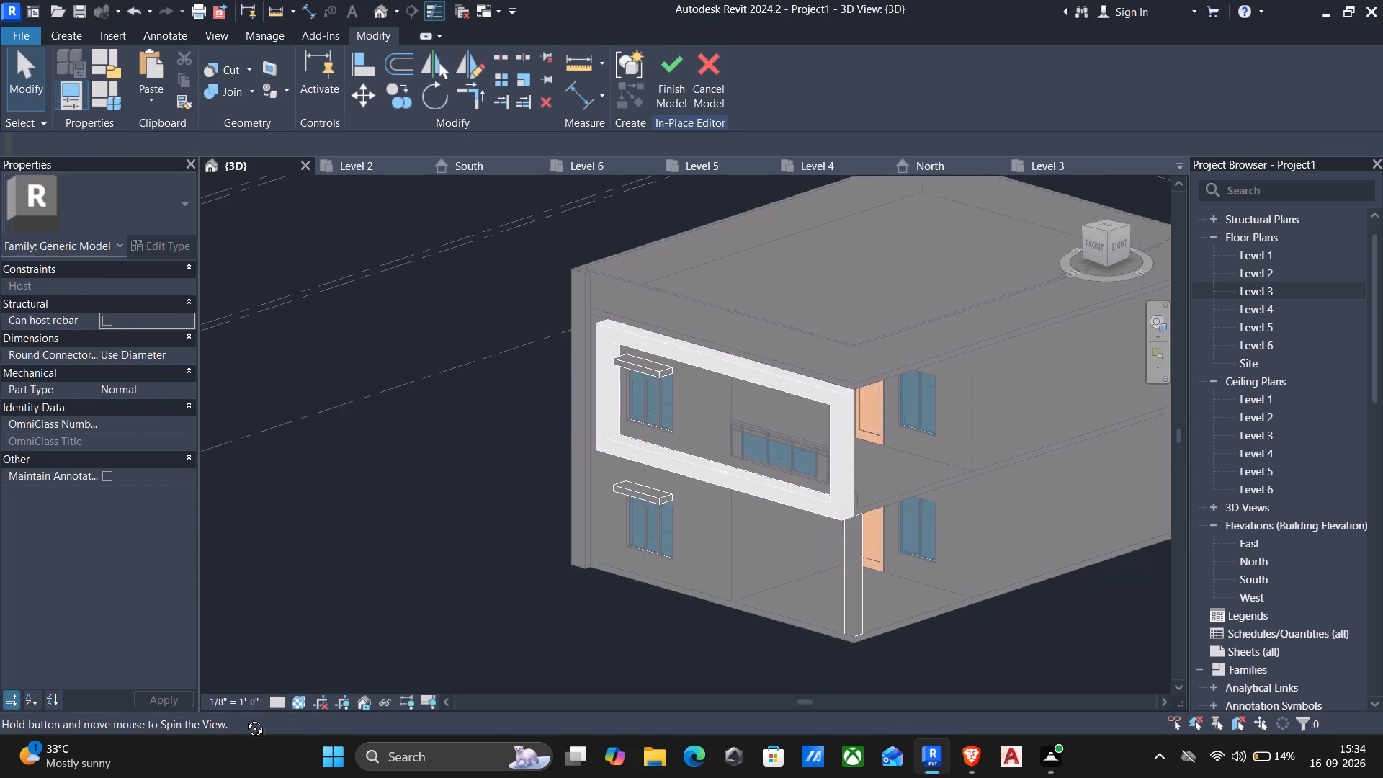
Switch the 3D view's visual style to Realistic and view the house facade from several sides.
{"action": "middle_click_drag", "start_coordinate": [244, 717], "coordinate": [513, 550], "text": "shift"}
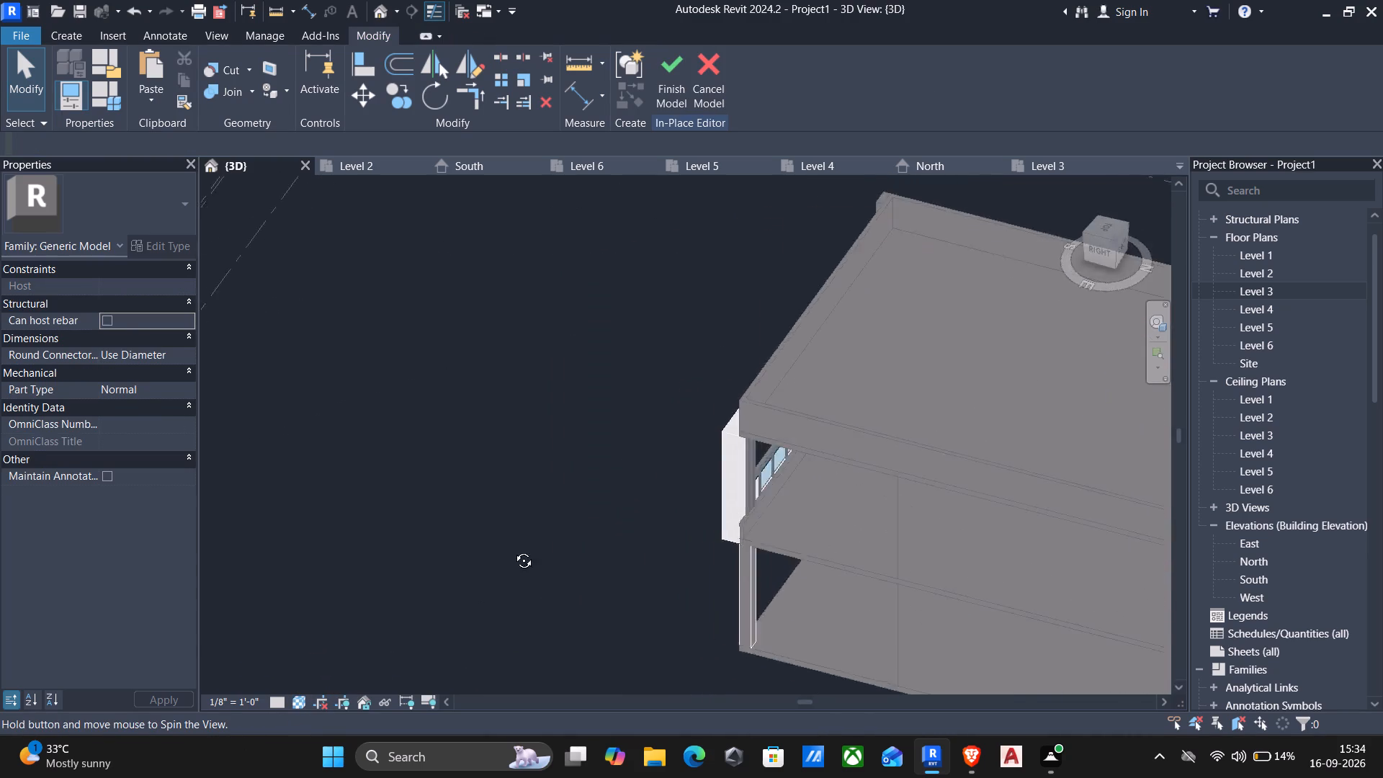
{"action": "middle_click_drag", "start_coordinate": [513, 550], "coordinate": [643, 475], "text": "shift"}
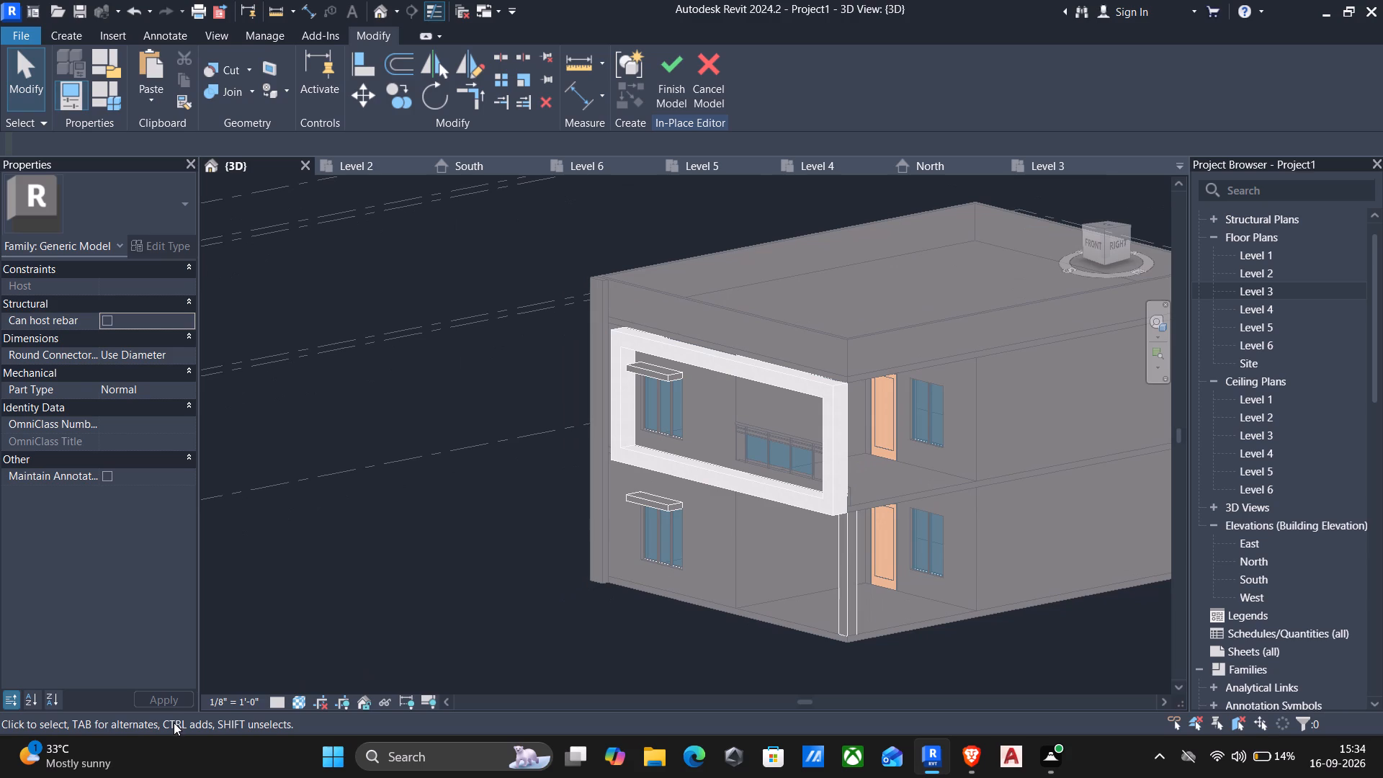
{"action": "left_click", "coordinate": [301, 693]}
{"action": "left_click", "coordinate": [300, 700]}
{"action": "left_click", "coordinate": [313, 687]}
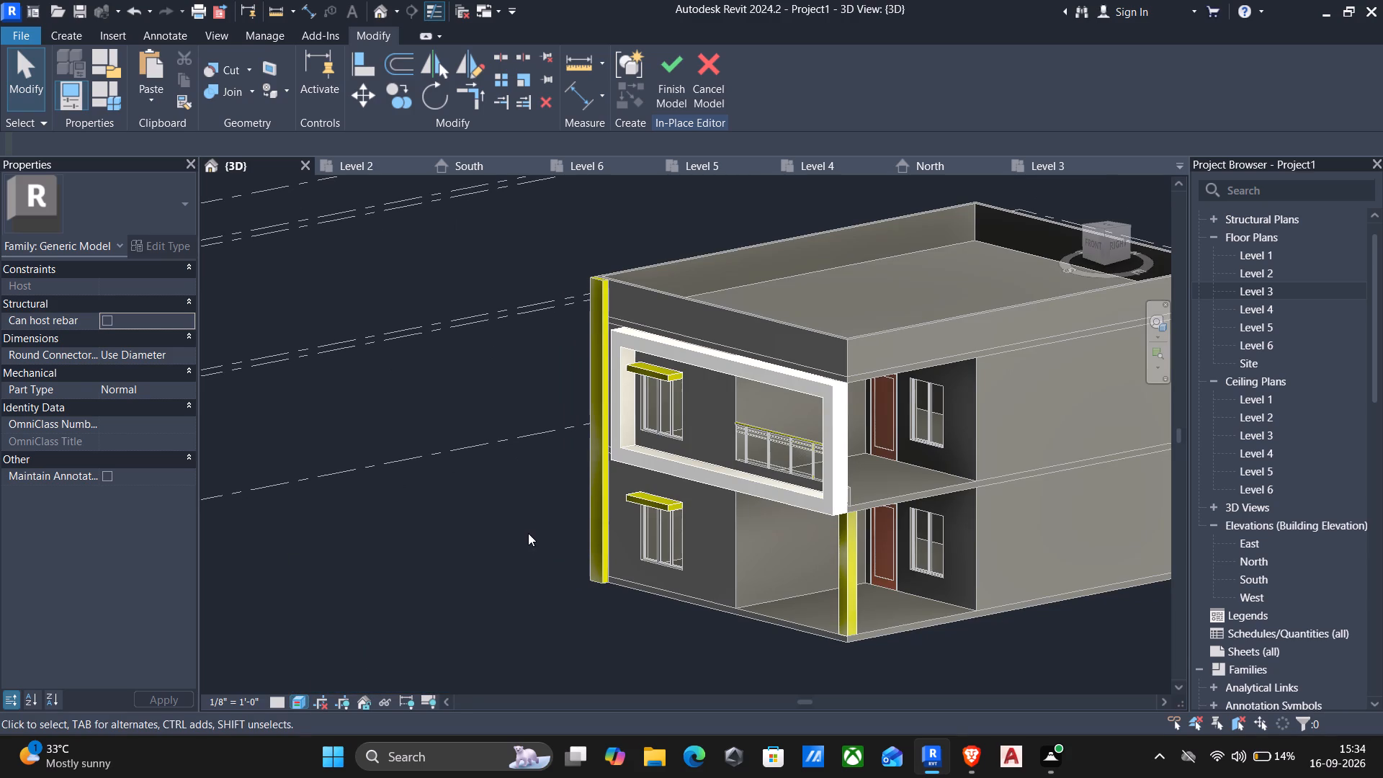
{"action": "middle_click_drag", "start_coordinate": [554, 532], "coordinate": [1178, 463], "text": "shift"}
{"action": "middle_click_drag", "start_coordinate": [1157, 470], "coordinate": [1140, 482], "text": "shift"}
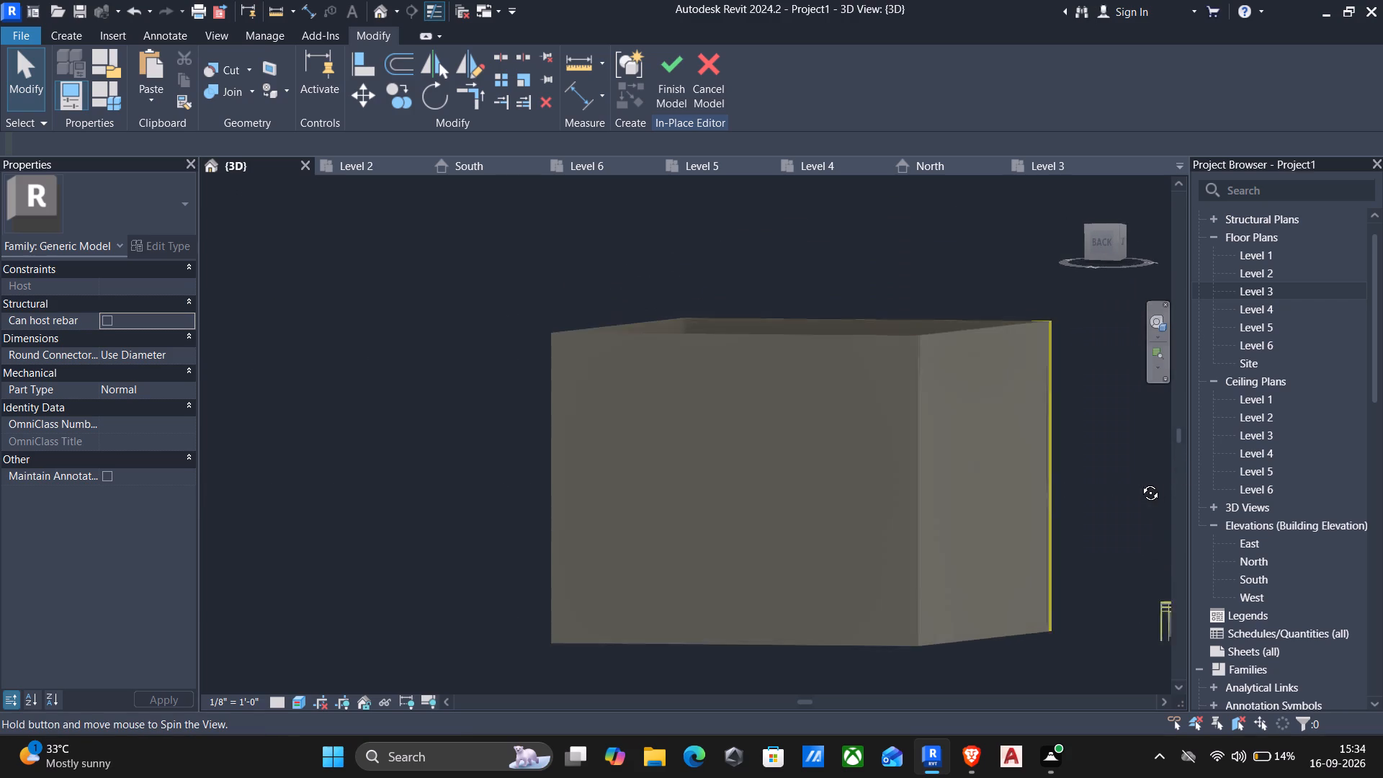
{"action": "middle_click_drag", "start_coordinate": [1140, 482], "coordinate": [603, 506], "text": "shift"}
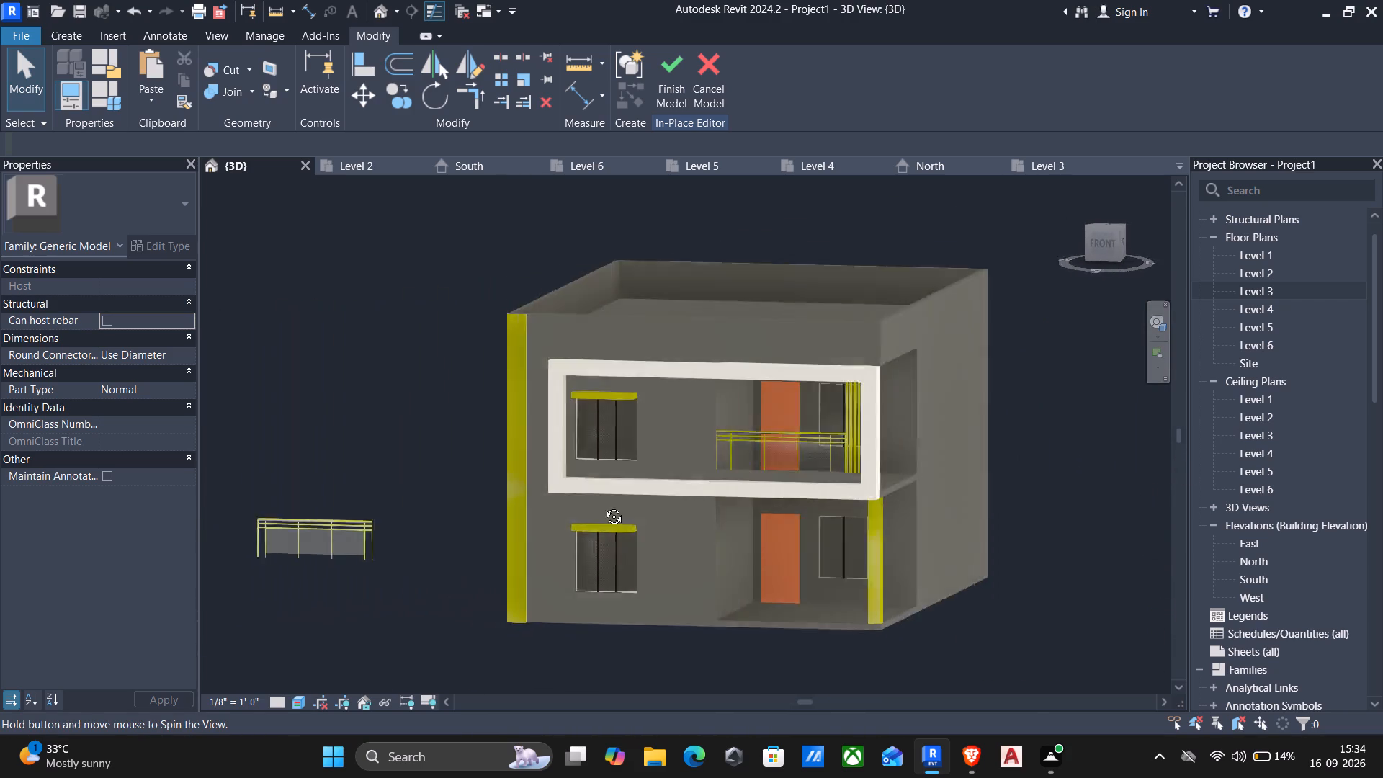
{"action": "middle_click_drag", "start_coordinate": [603, 506], "coordinate": [559, 507], "text": "shift"}
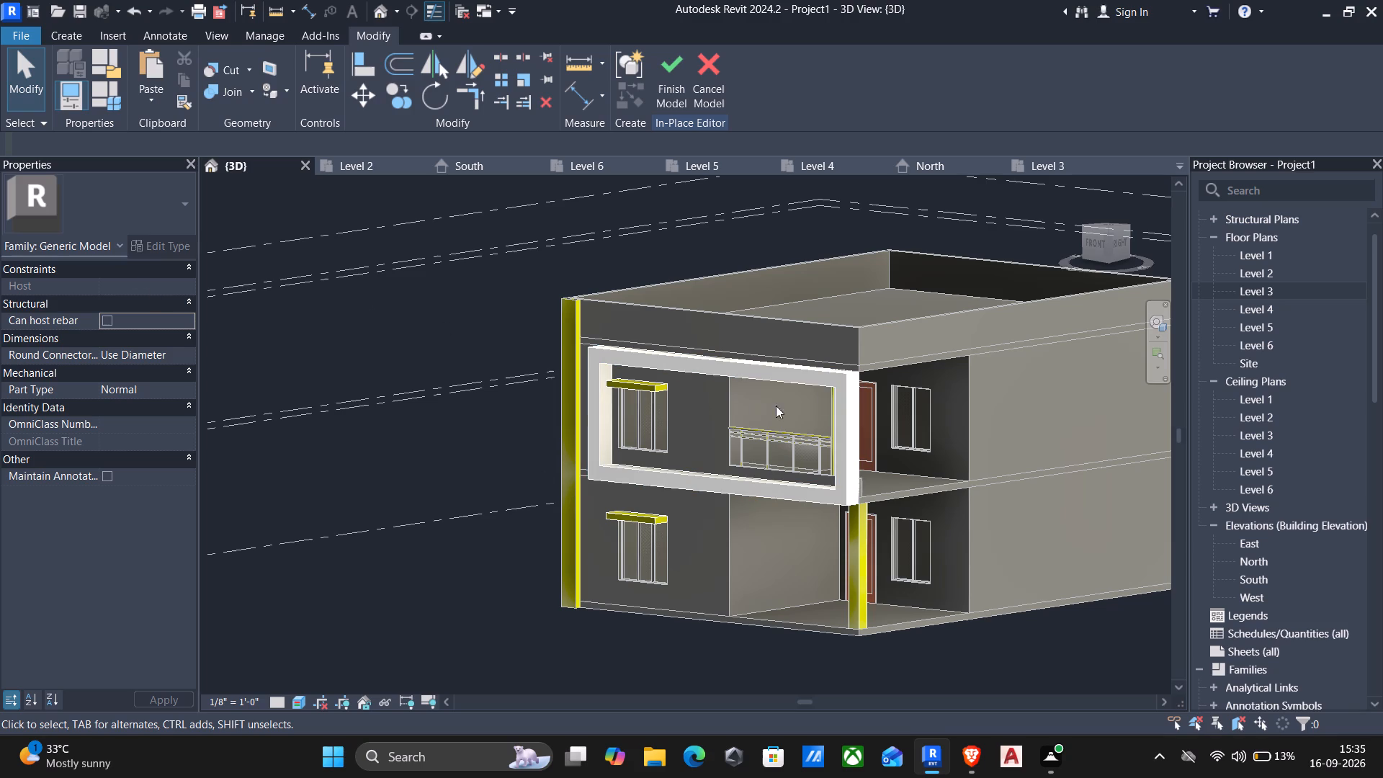
Assign the Gypsum Wall Board material to the sunshade extrusion above the upper-storey front window.
{"action": "left_click", "coordinate": [646, 394]}
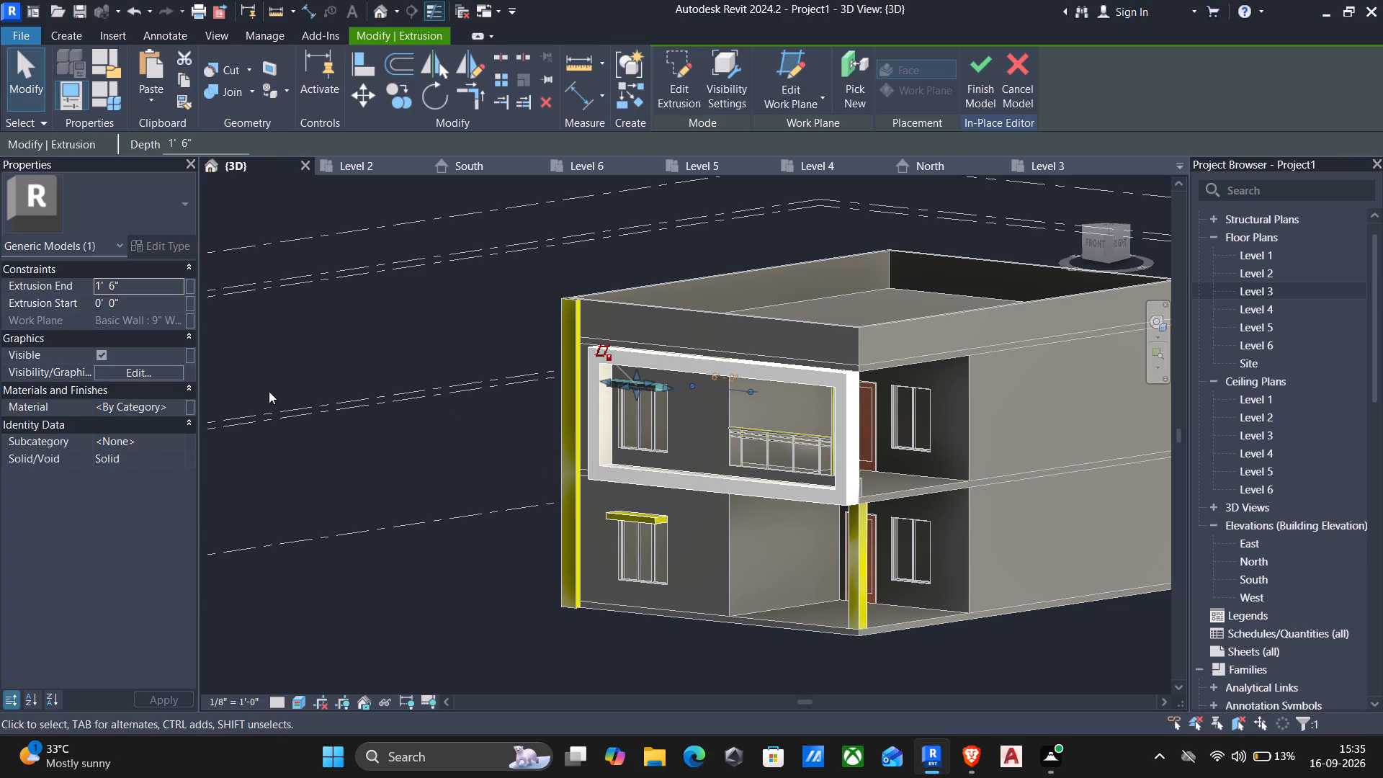
{"action": "left_click", "coordinate": [174, 406]}
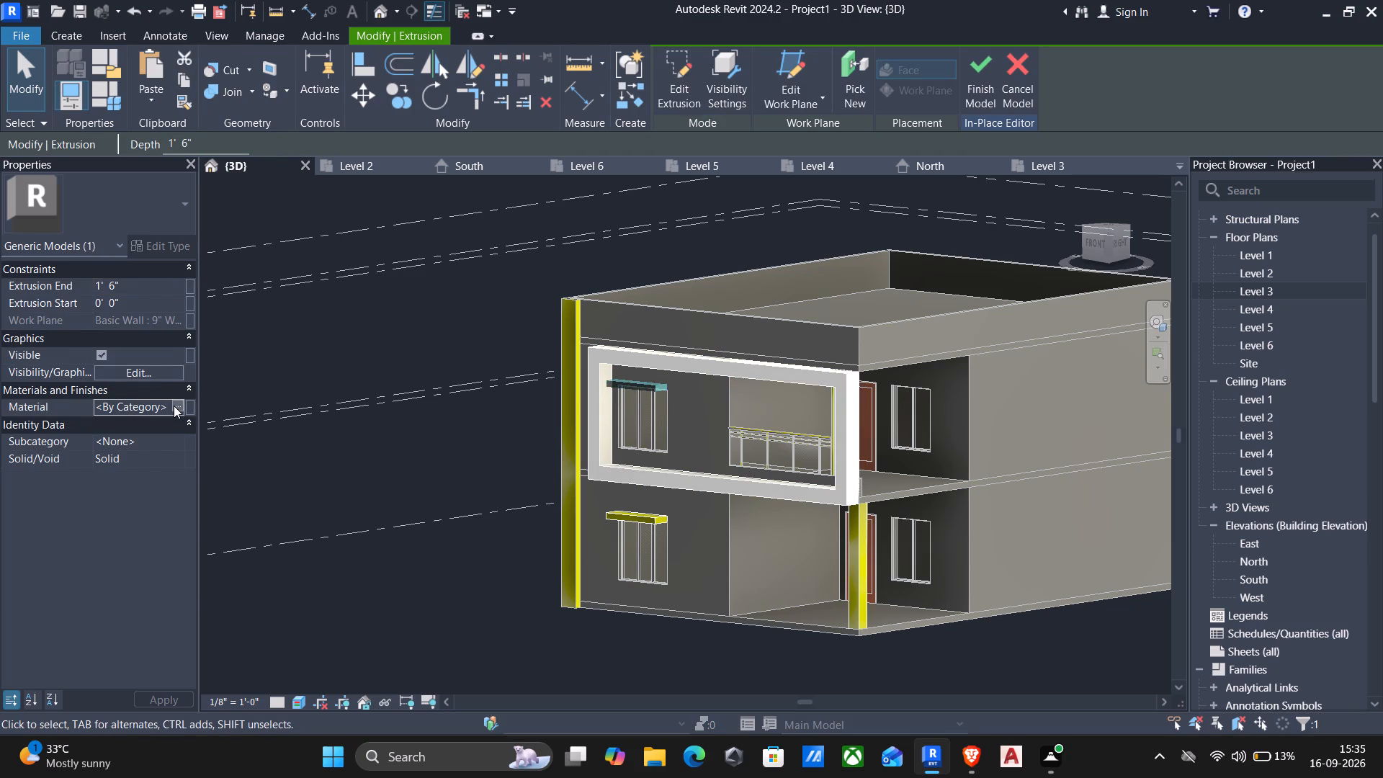
{"action": "left_click", "coordinate": [200, 351]}
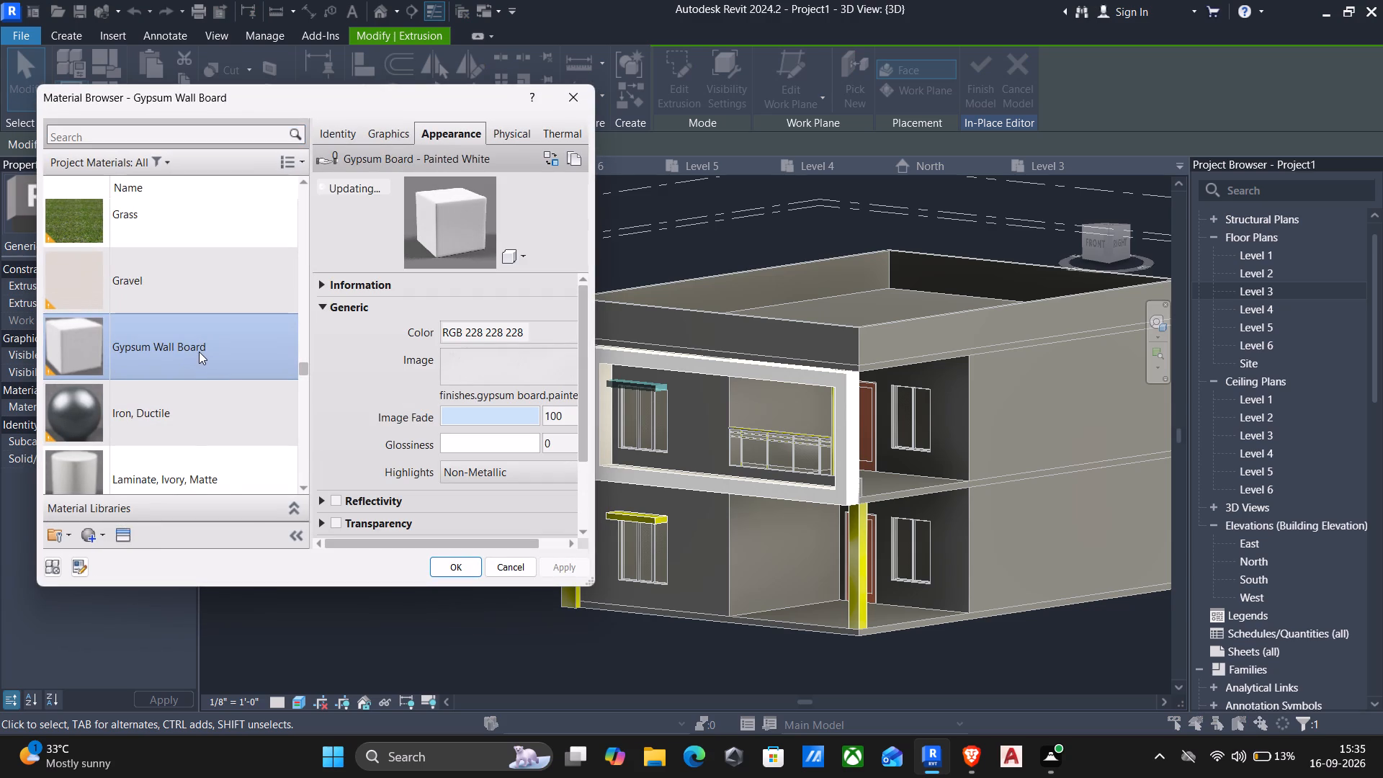
{"action": "left_click", "coordinate": [449, 569]}
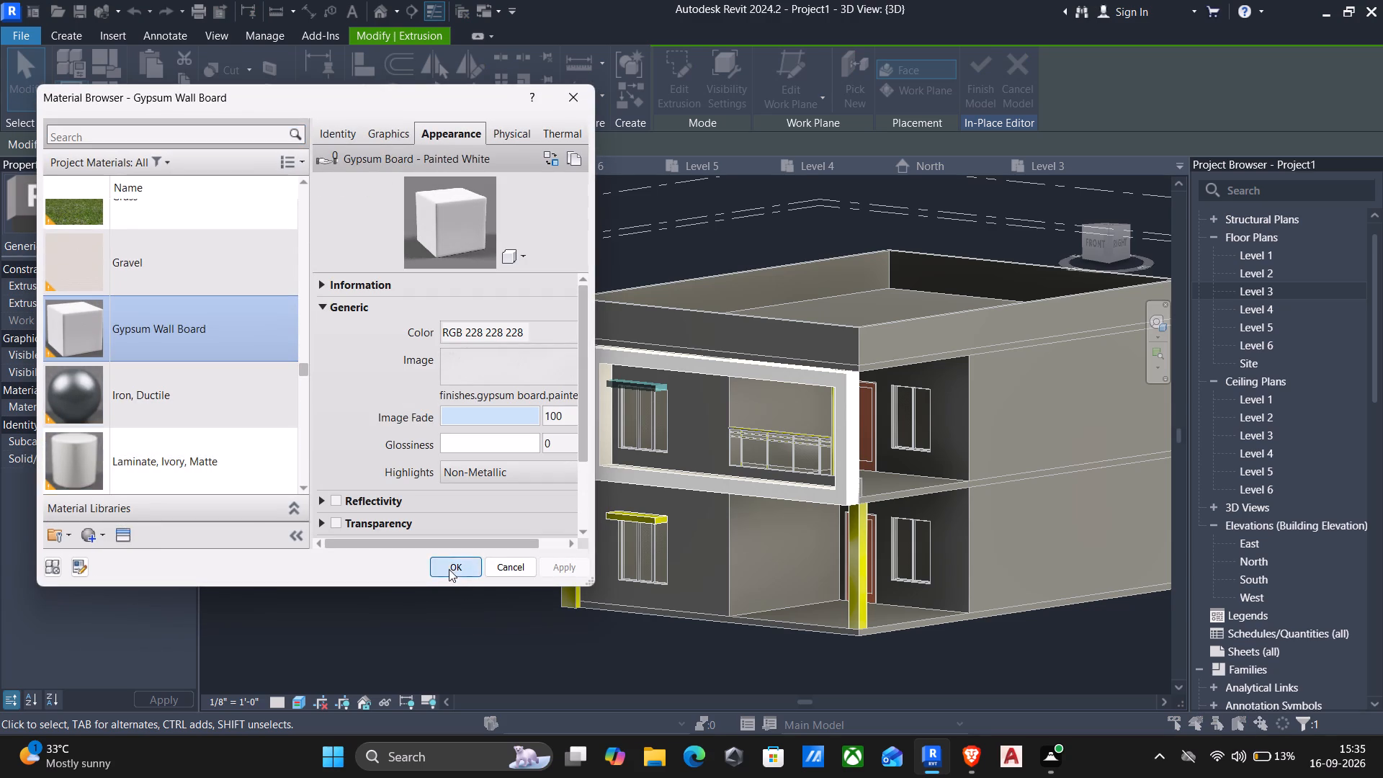
{"action": "key", "text": "Escape"}
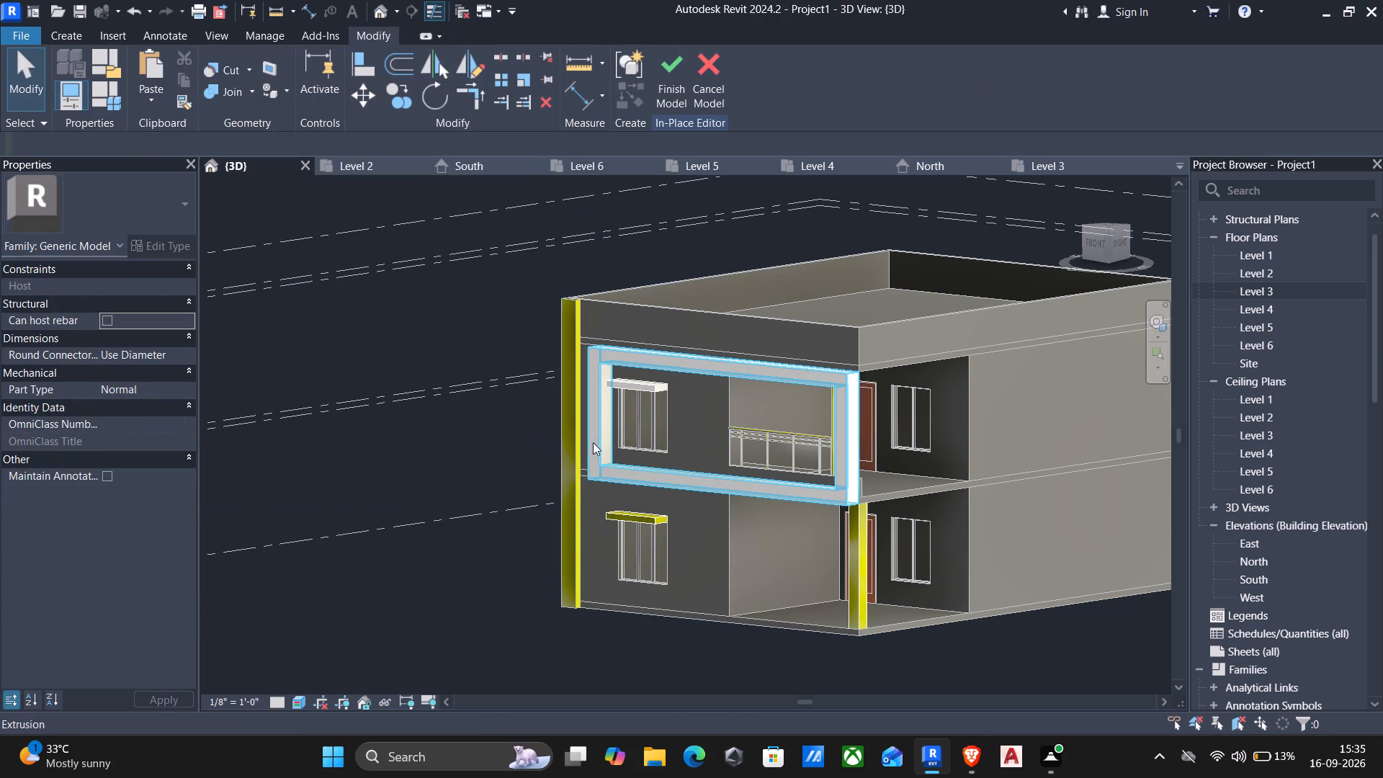
Assign the Gypsum Wall Board material to the sunshade extrusion above the ground-floor front window.
{"action": "left_click", "coordinate": [637, 521]}
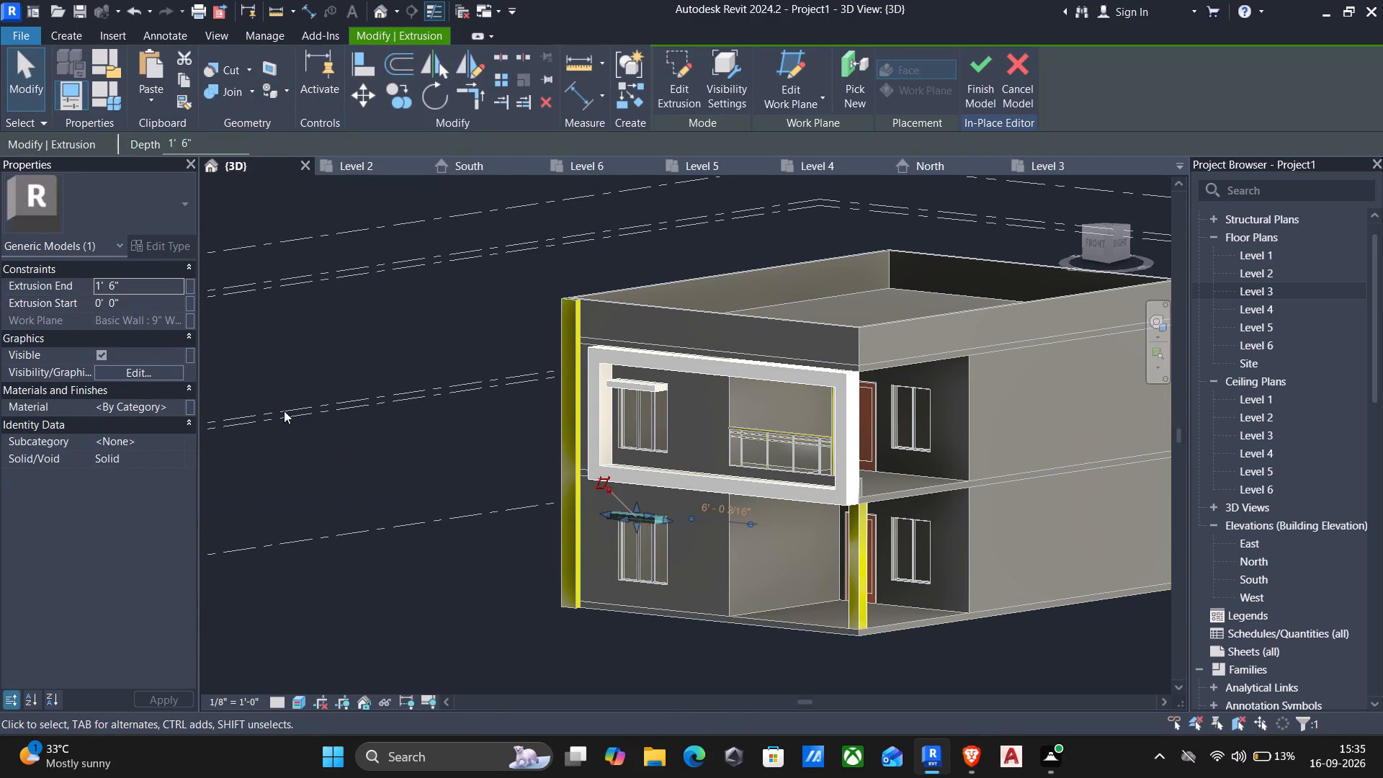
{"action": "left_click", "coordinate": [175, 409]}
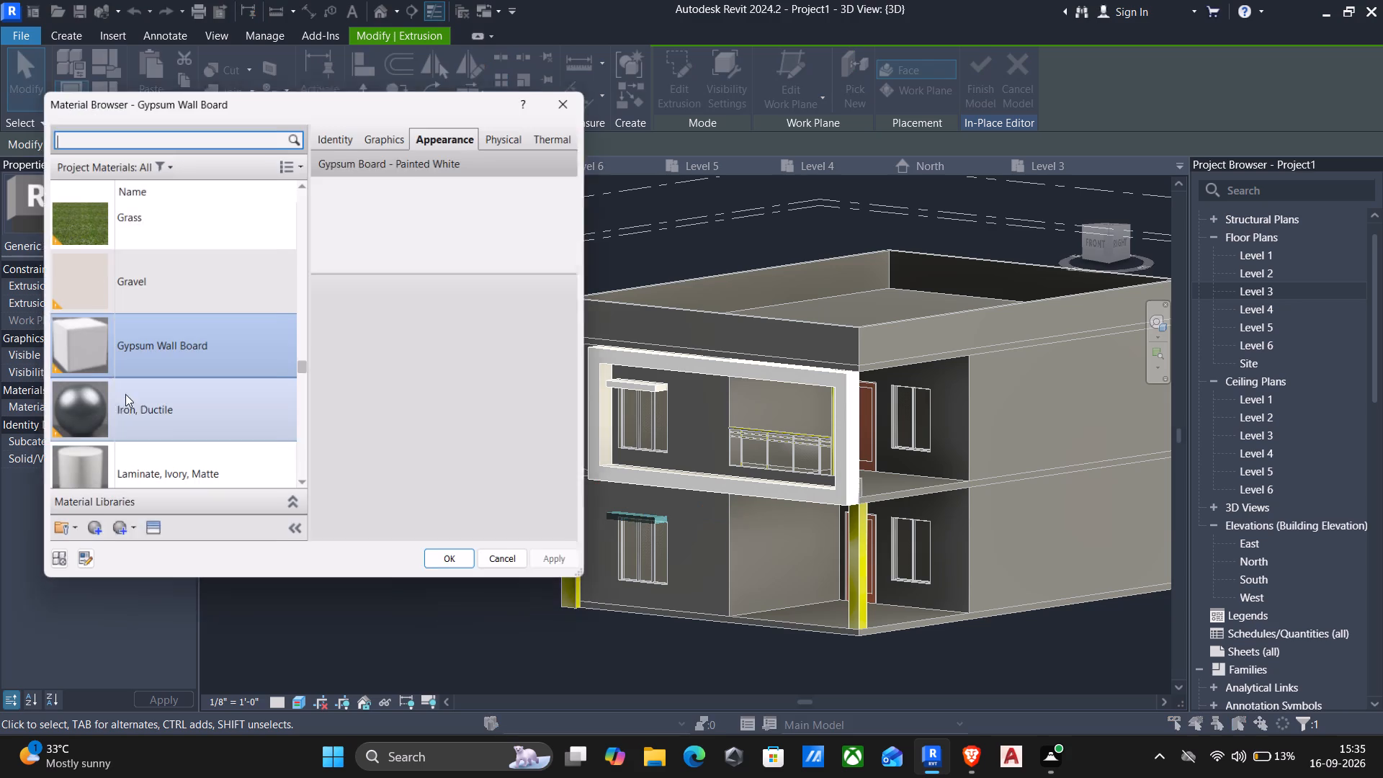
{"action": "left_click", "coordinate": [135, 357]}
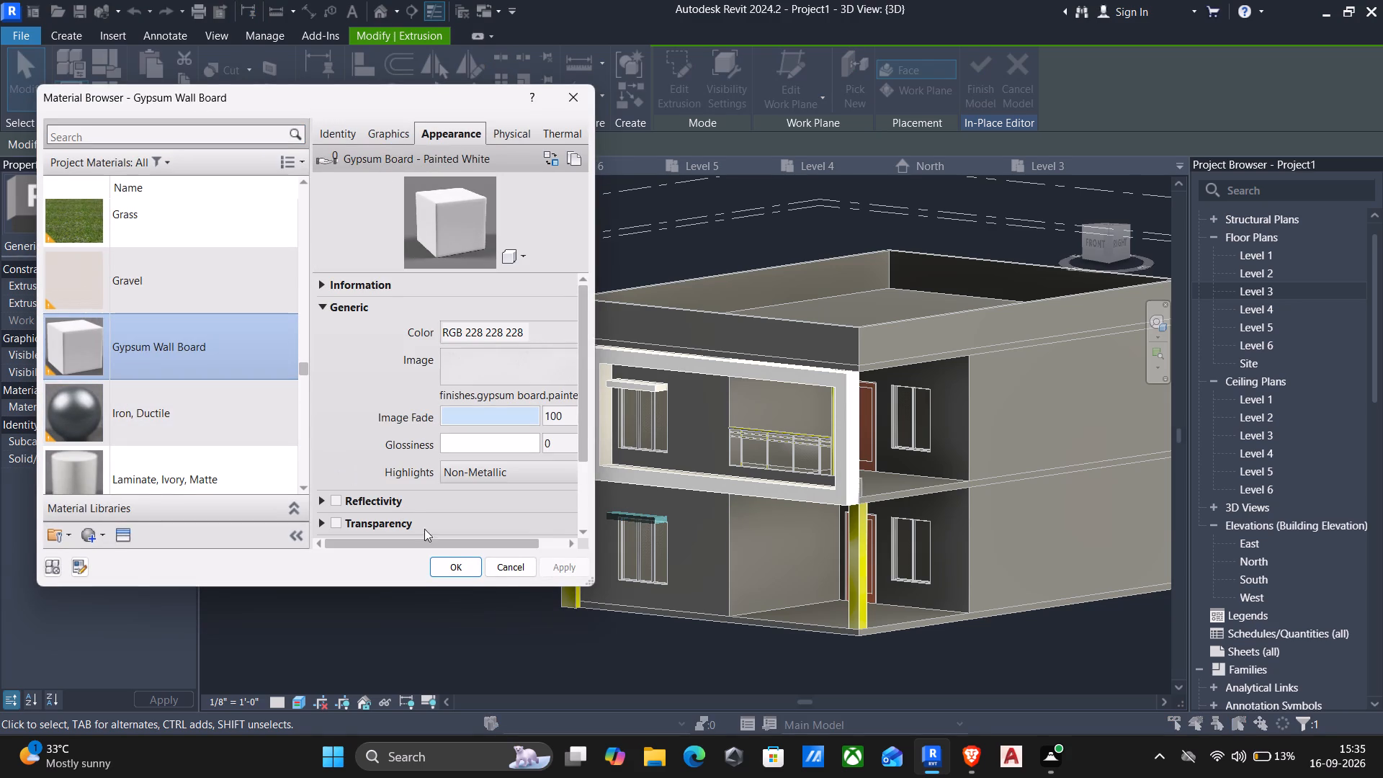
{"action": "left_click", "coordinate": [454, 566]}
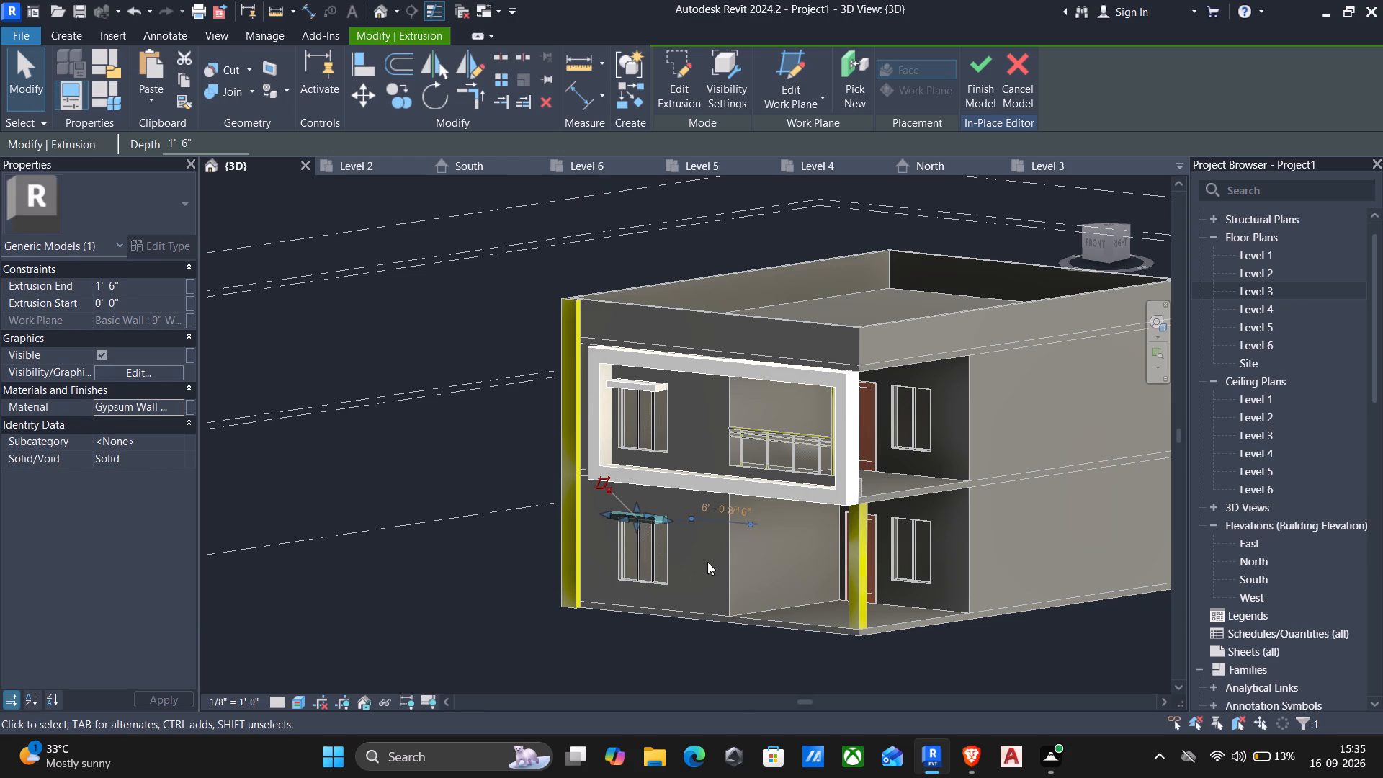
Assign the Gypsum Wall Board material to the ground-floor corner column extrusion below the front frame.
{"action": "left_click", "coordinate": [849, 585]}
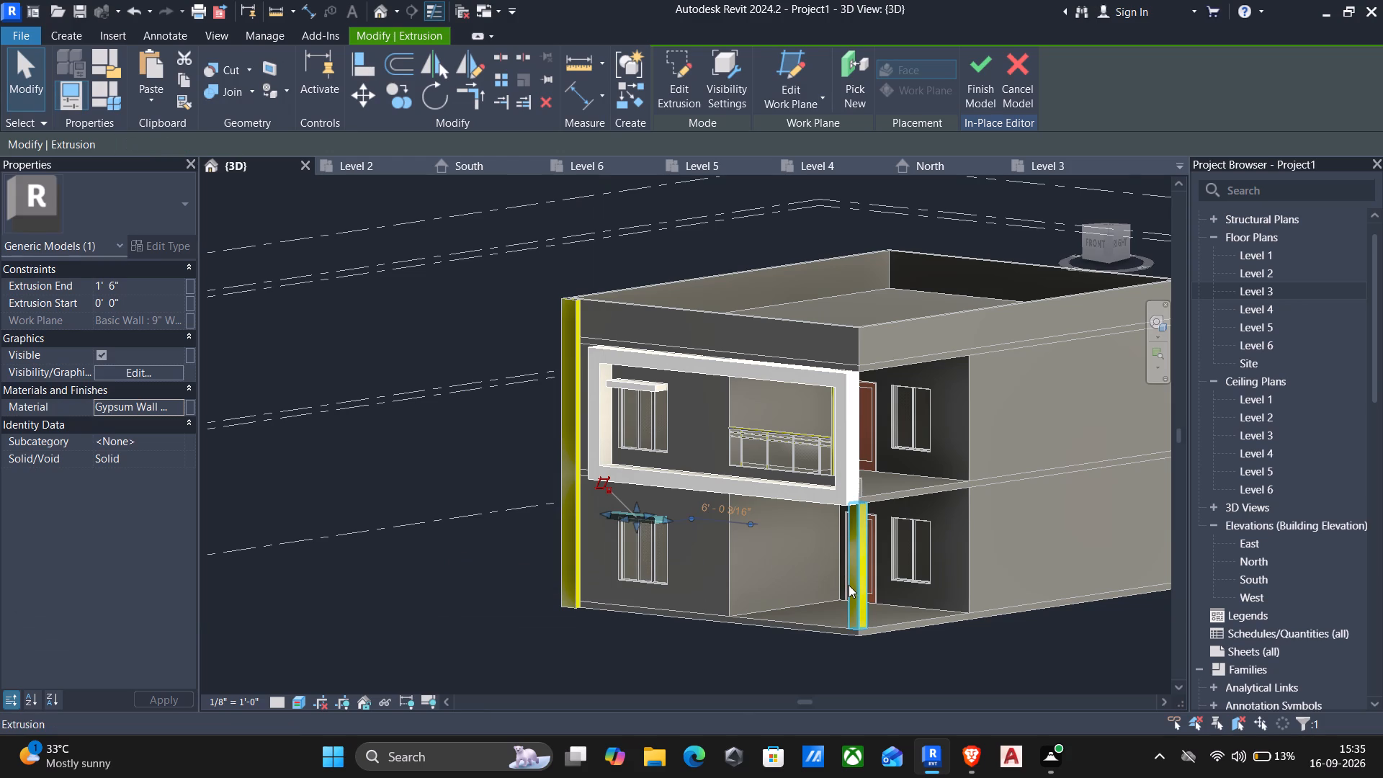
{"action": "left_click", "coordinate": [162, 404]}
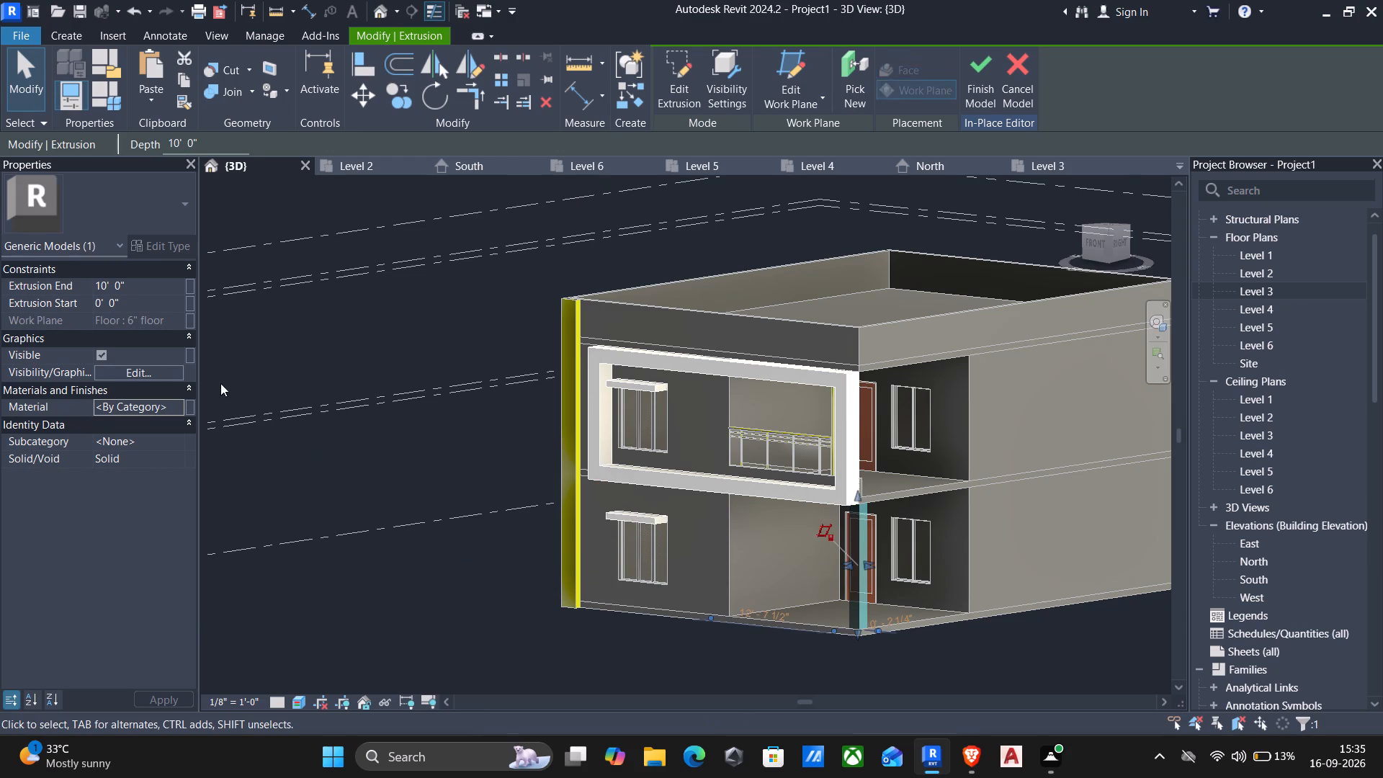
{"action": "left_click", "coordinate": [178, 405]}
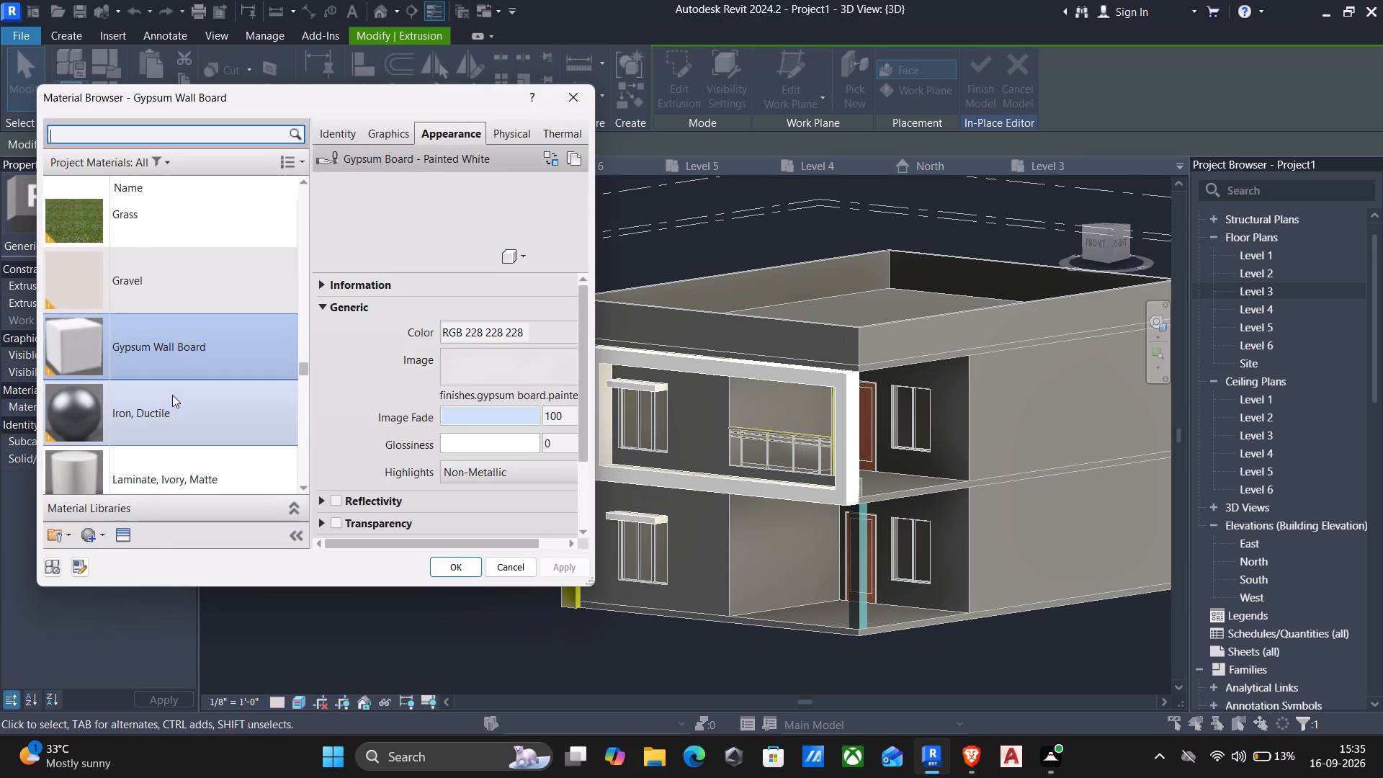
{"action": "left_click", "coordinate": [135, 341]}
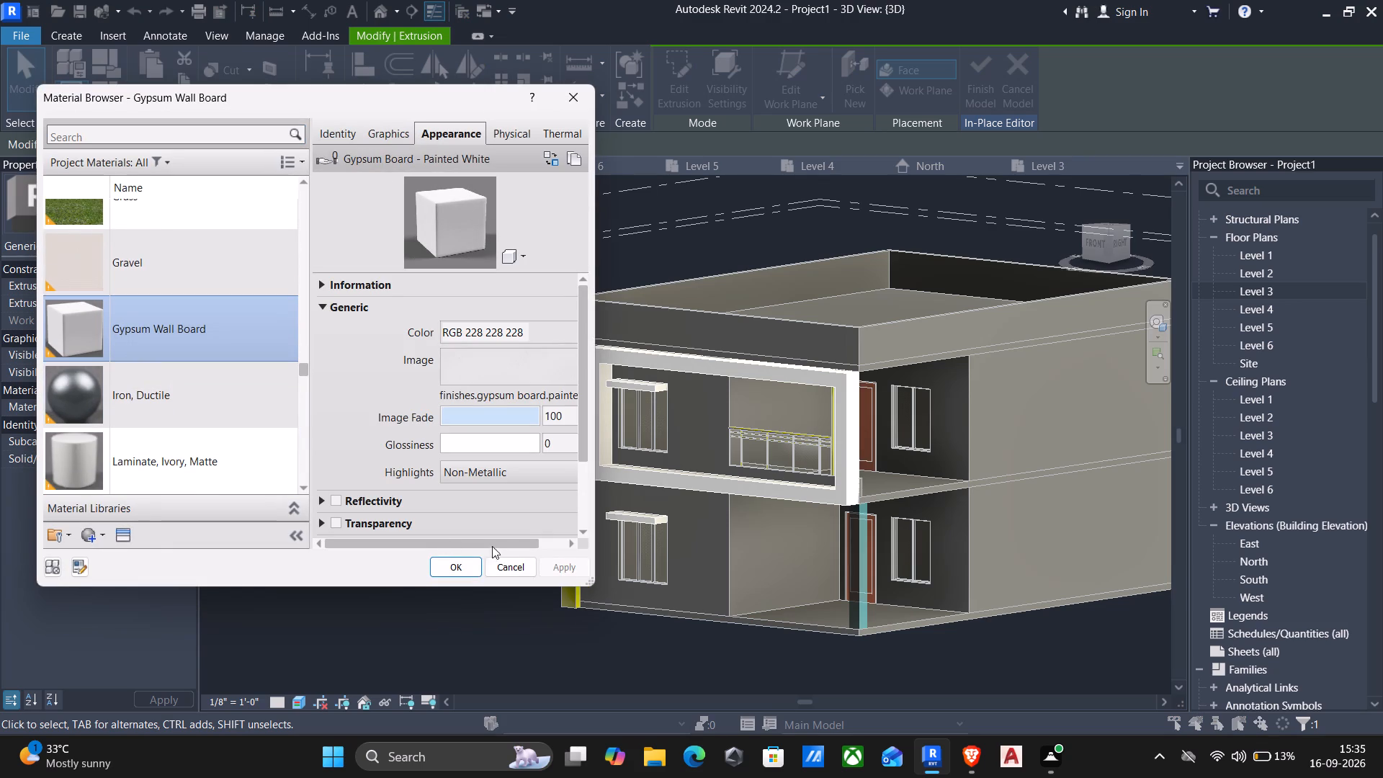
{"action": "left_click", "coordinate": [455, 568]}
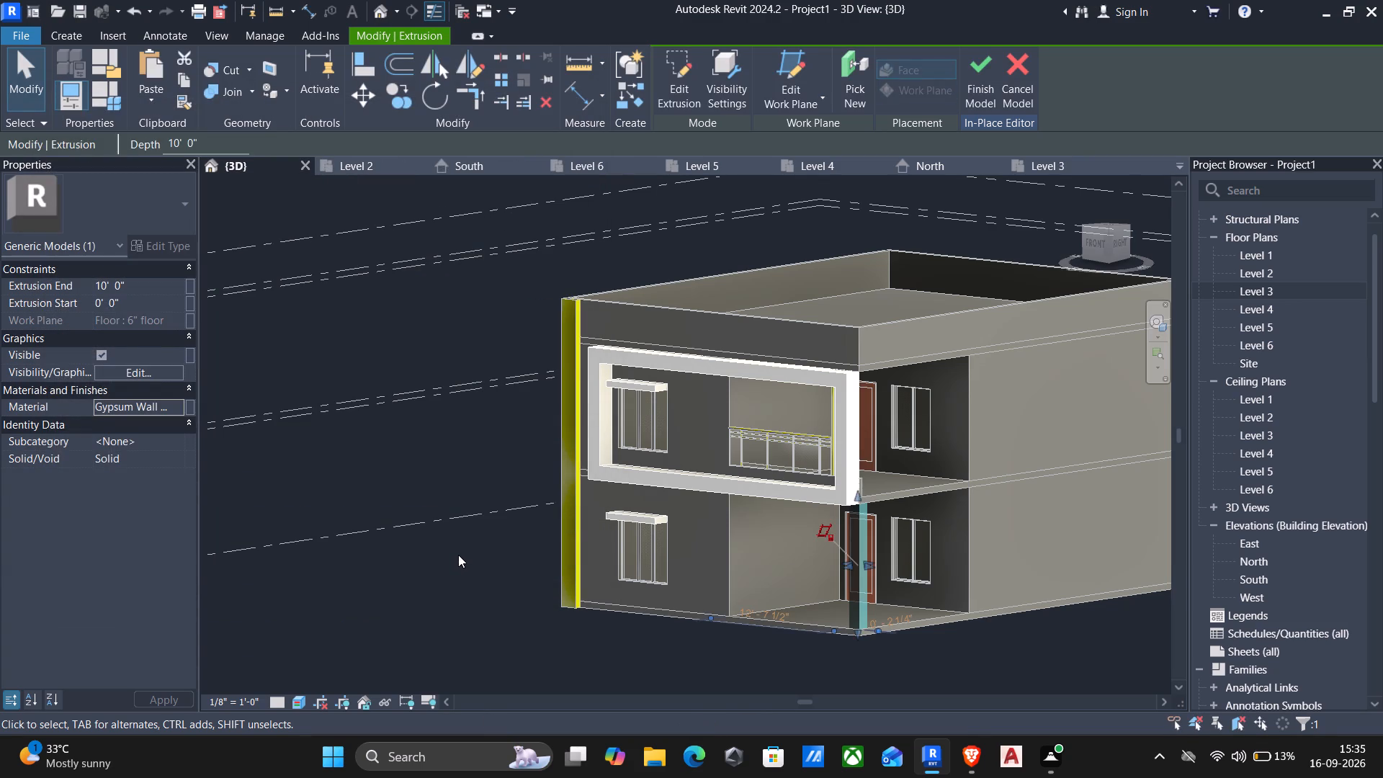
{"action": "key", "text": "Escape"}
Finish editing the in-place model with the frame, sunshades and column, and dismiss the save reminder without saving.
{"action": "scroll", "coordinate": [465, 566], "scroll_direction": "down", "scroll_amount": 1}
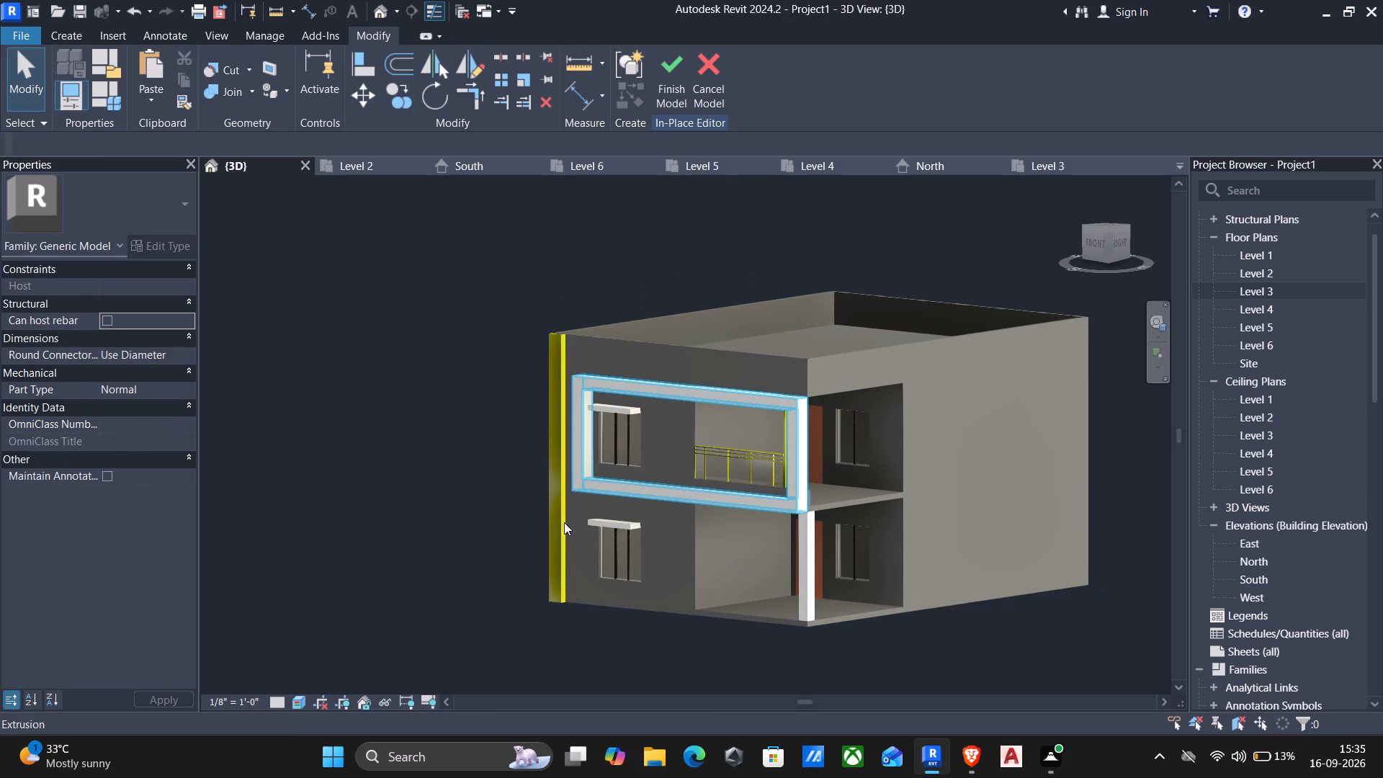
{"action": "left_click_drag", "start_coordinate": [560, 524], "coordinate": [552, 524]}
{"action": "left_click", "coordinate": [558, 442]}
{"action": "left_click", "coordinate": [550, 340]}
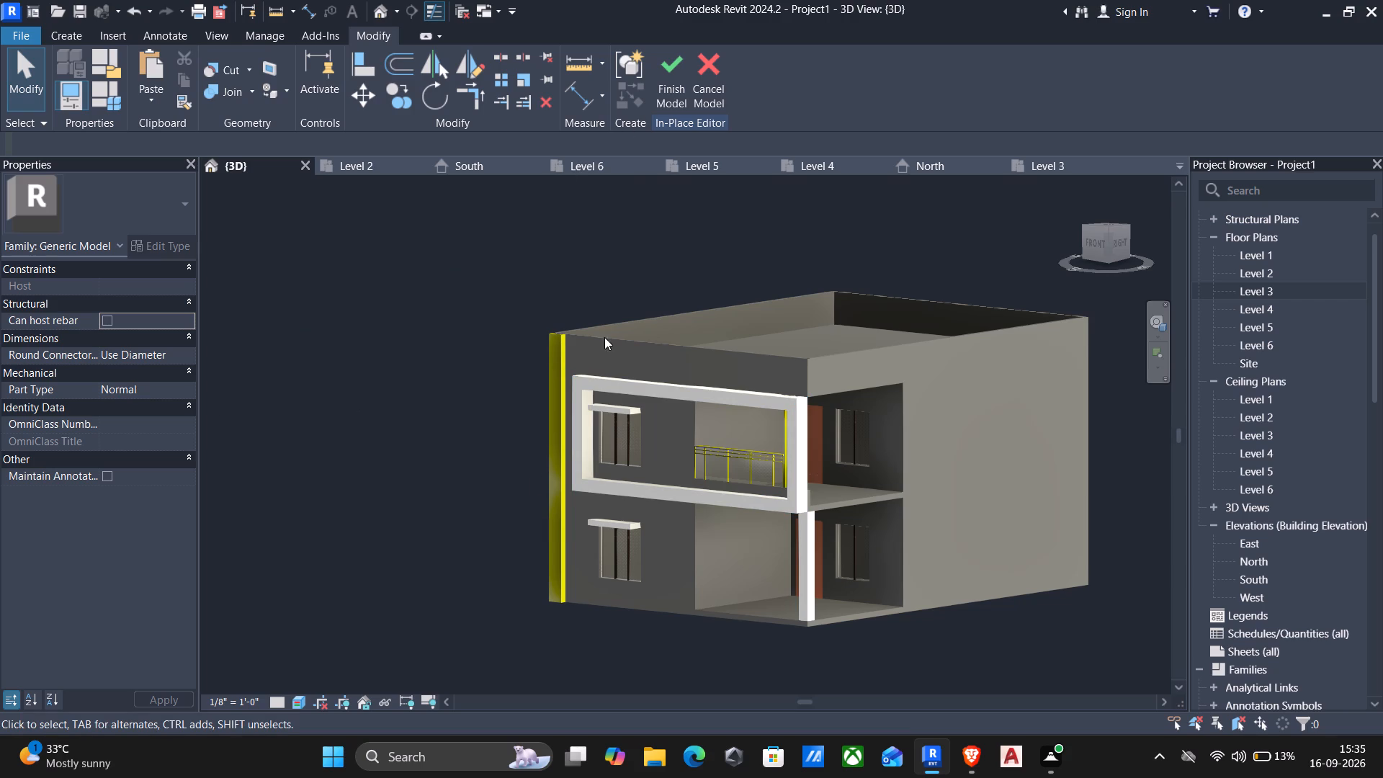
{"action": "left_click", "coordinate": [561, 346]}
{"action": "left_click", "coordinate": [557, 341]}
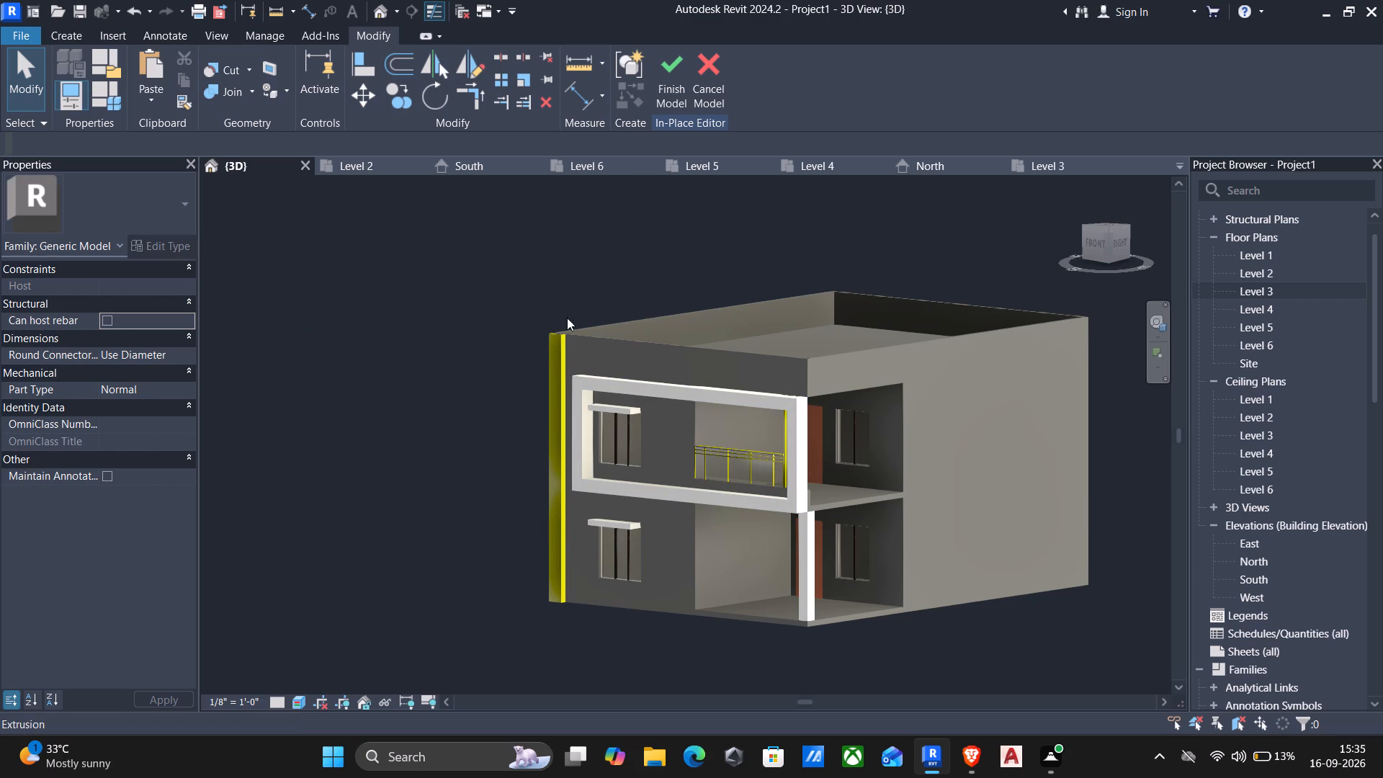
{"action": "left_click", "coordinate": [665, 74]}
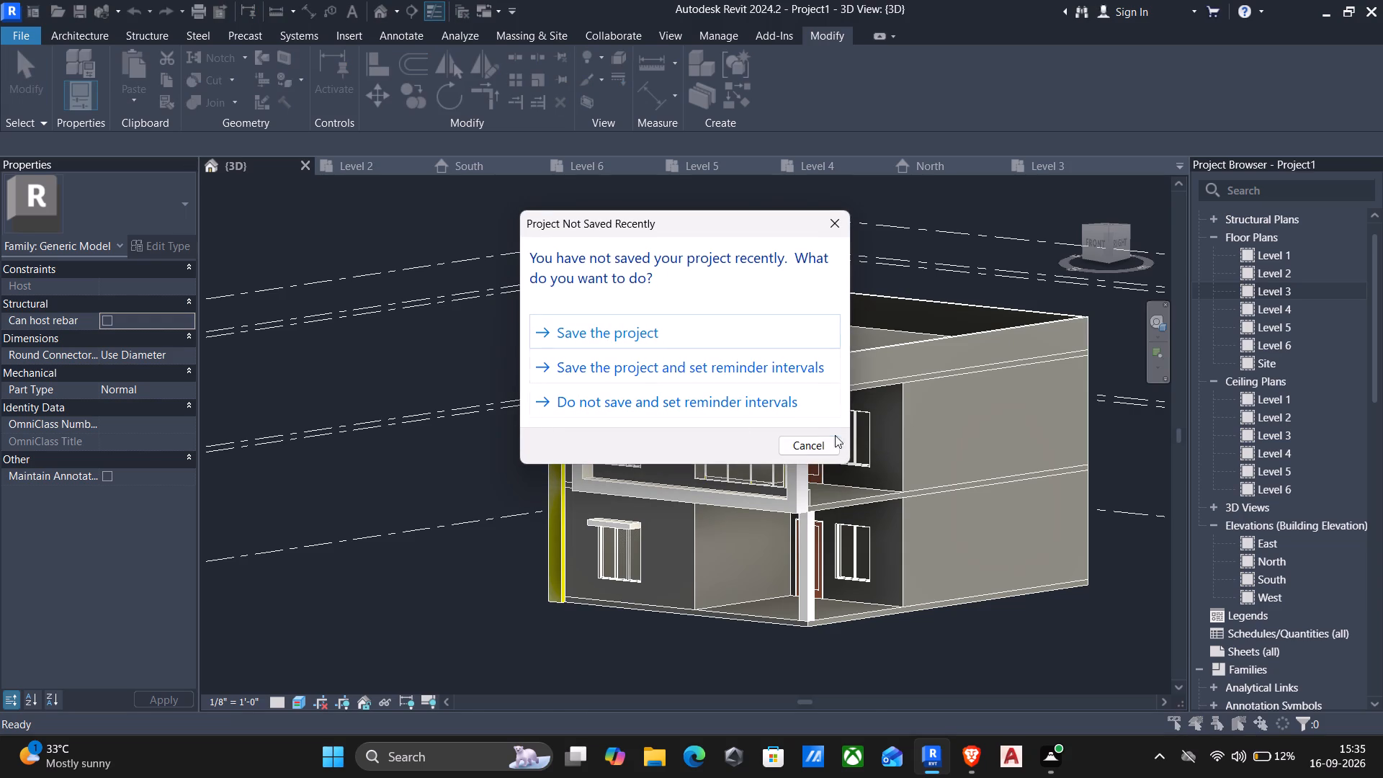
{"action": "left_click", "coordinate": [818, 445]}
Open the in-place generic model of the full-height vertical strip at the facade's far edge for editing.
{"action": "left_click", "coordinate": [550, 348]}
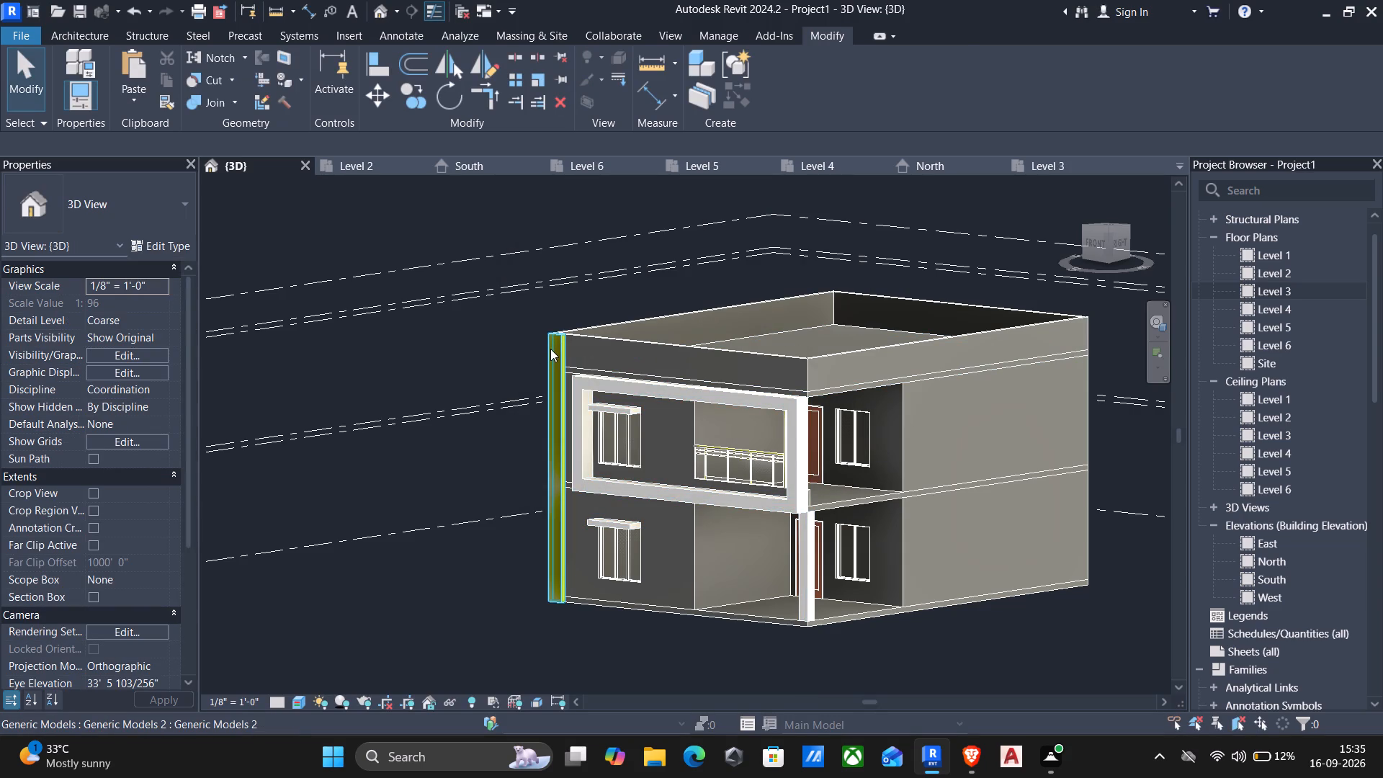
{"action": "left_click", "coordinate": [785, 91]}
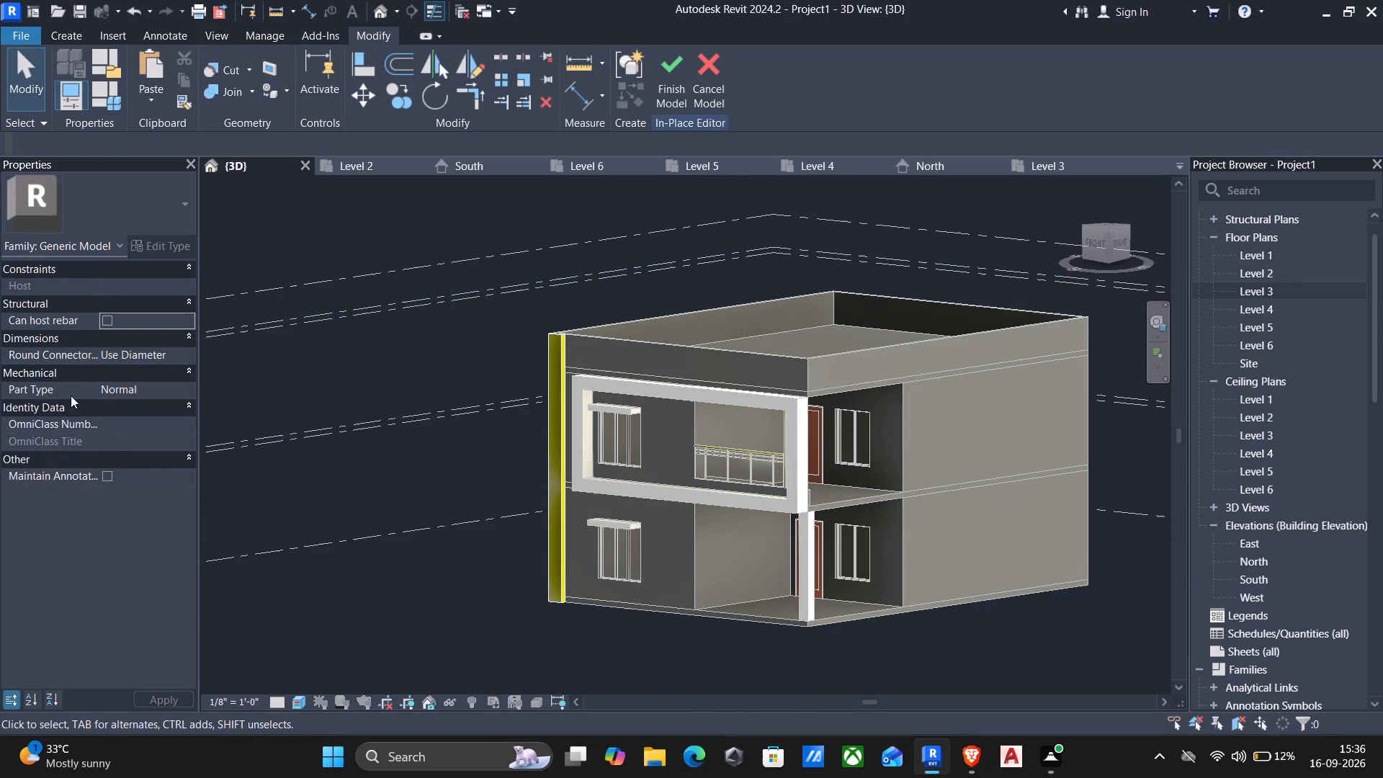
Create a new material for the extrusion of the full-height vertical strip at the facade's far edge.
{"action": "left_click", "coordinate": [548, 354]}
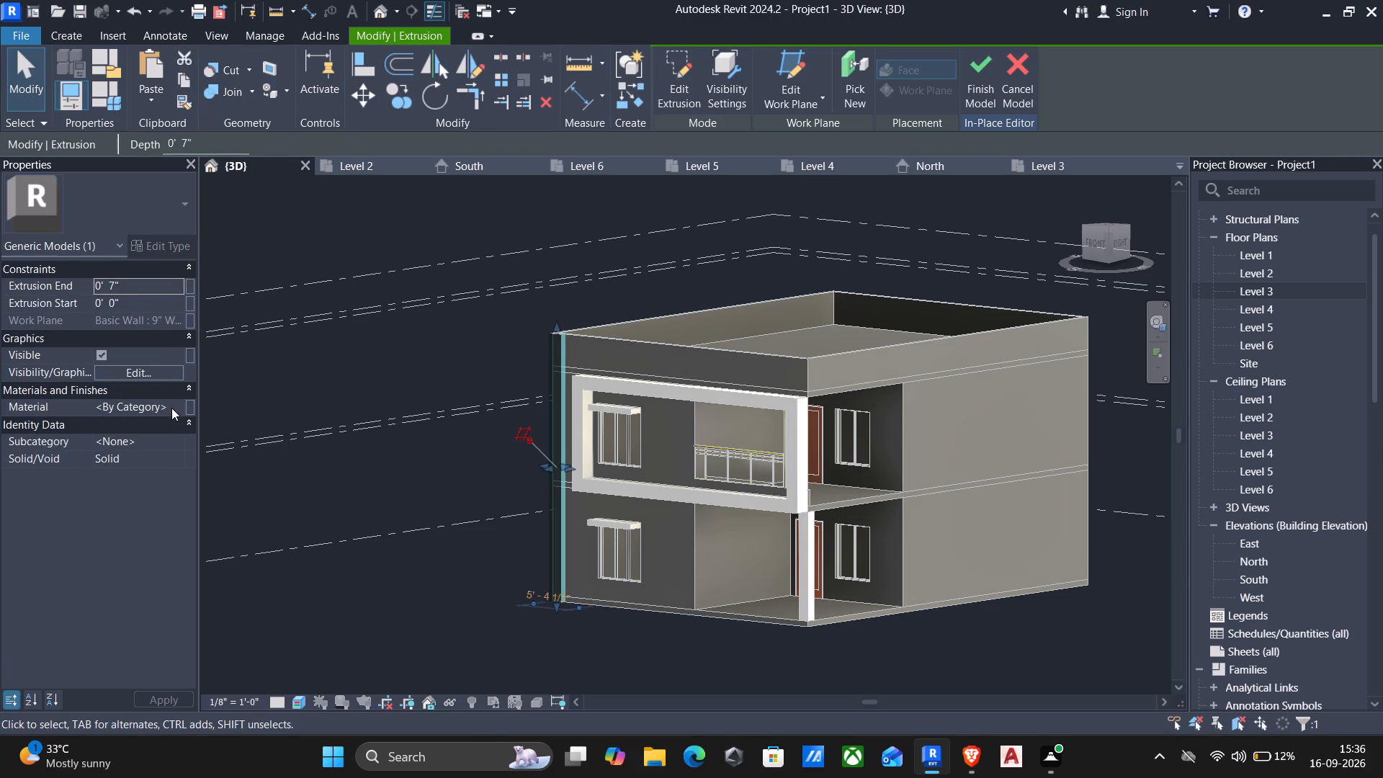
{"action": "left_click", "coordinate": [171, 408]}
{"action": "left_click", "coordinate": [179, 403]}
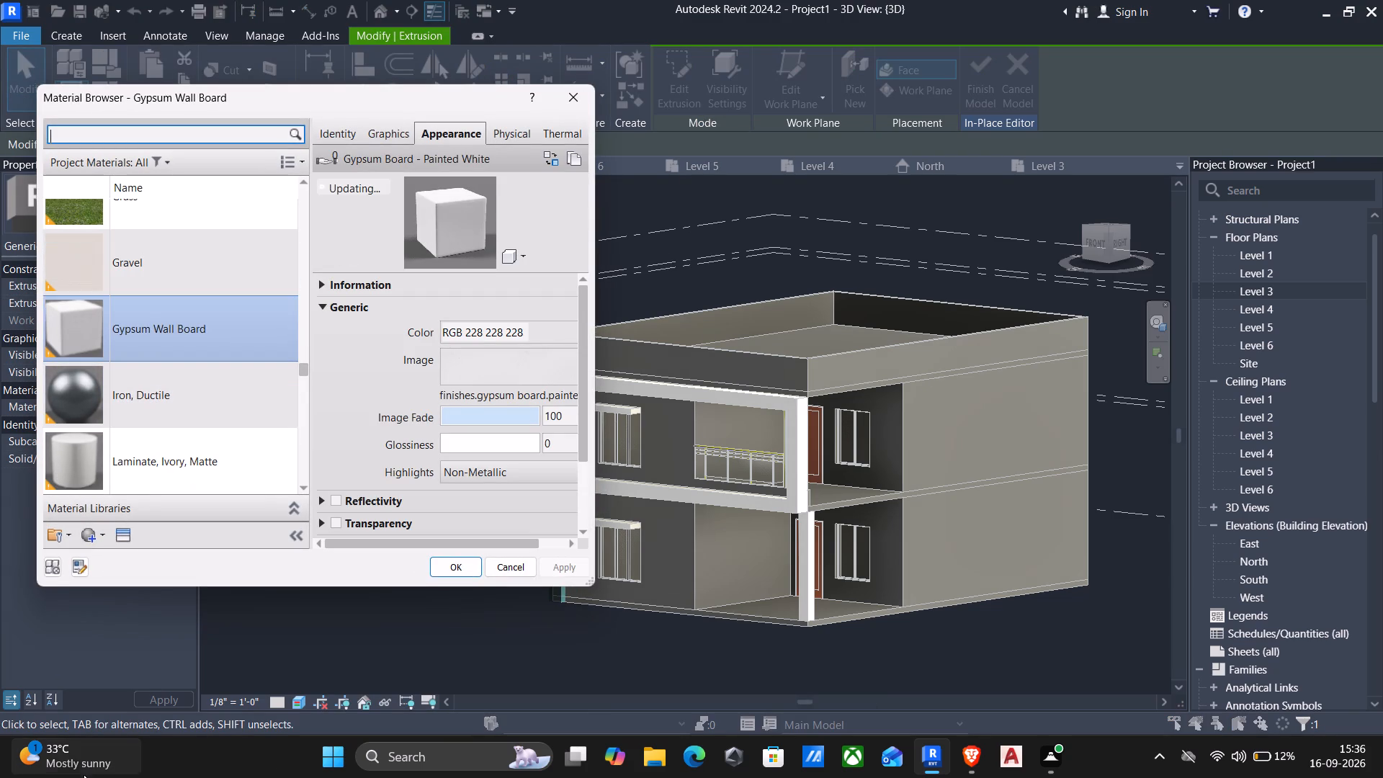
{"action": "left_click", "coordinate": [88, 530]}
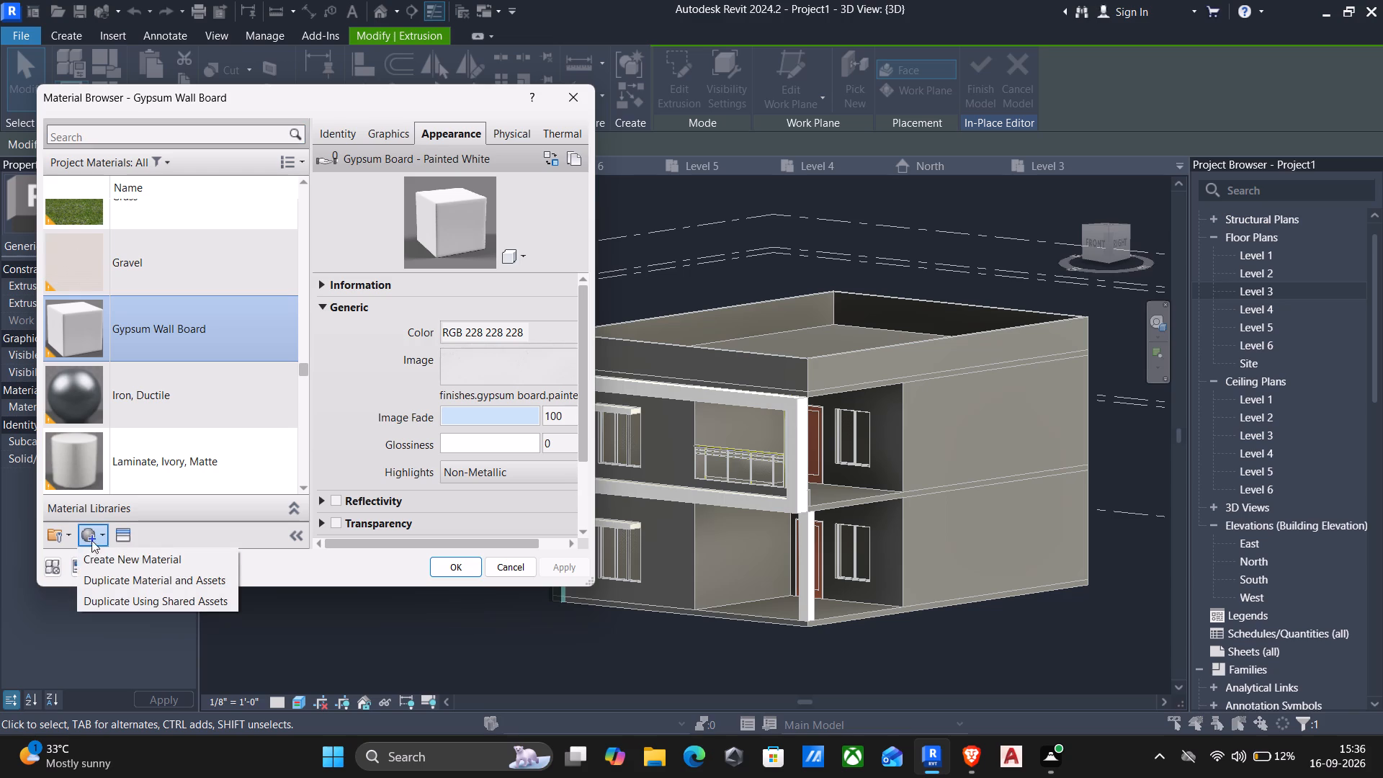
{"action": "left_click", "coordinate": [88, 558]}
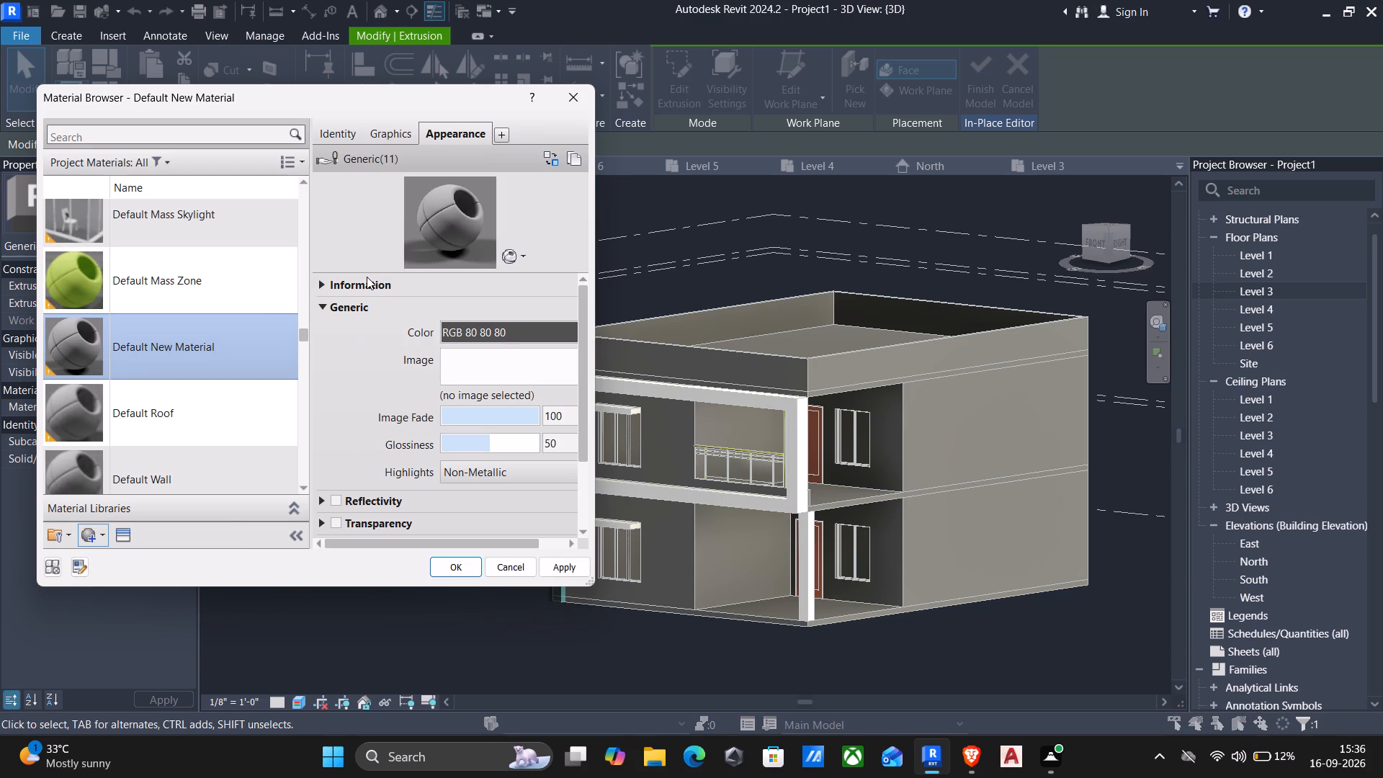
Name the new material "wall extruss" and apply the name.
{"action": "left_click", "coordinate": [339, 127]}
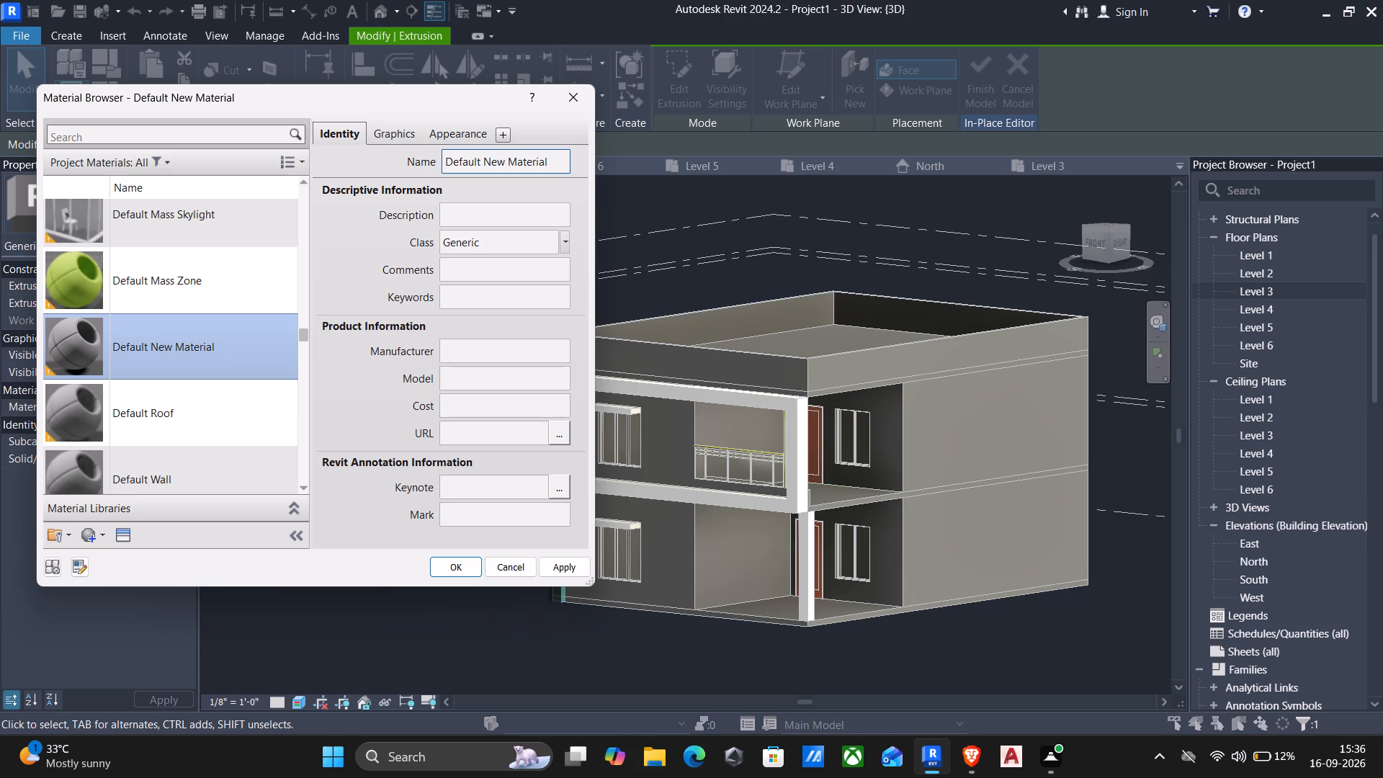
{"action": "left_click_drag", "start_coordinate": [555, 158], "coordinate": [542, 168]}
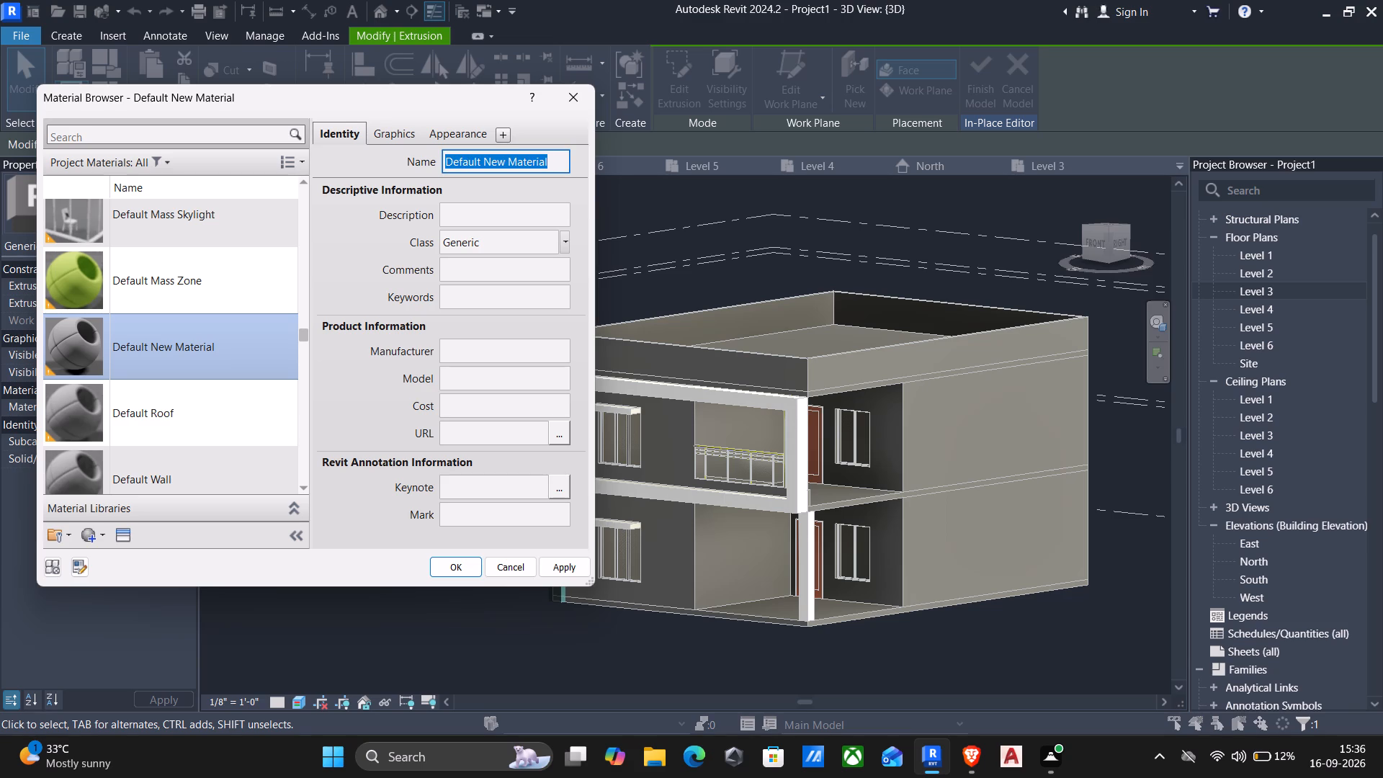
{"action": "key", "text": "BackSpace"}
{"action": "type", "text": "wall ex"}
{"action": "key", "text": "t"}
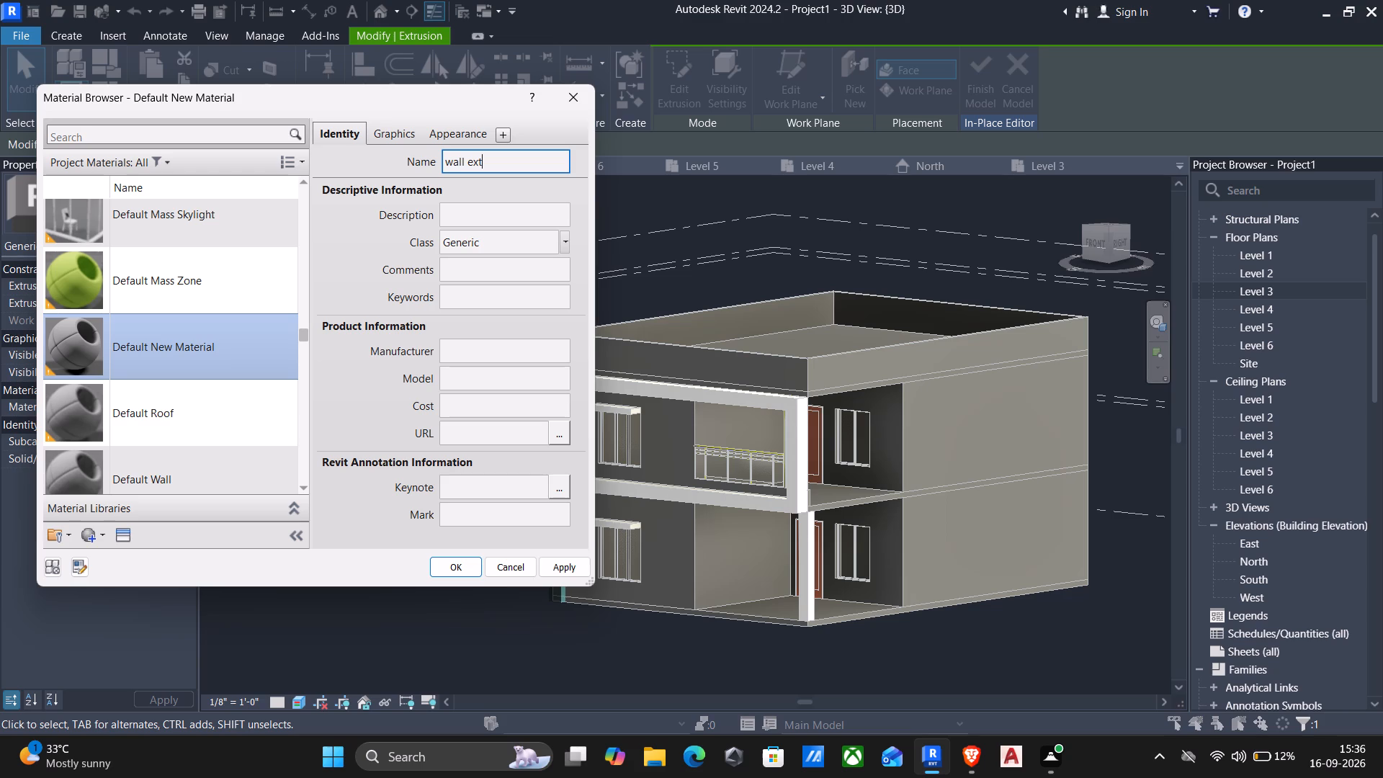
{"action": "key", "text": "u"}
{"action": "type", "text": "ss"}
{"action": "key", "text": "BackSpace"}
{"action": "key", "text": "BackSpace"}
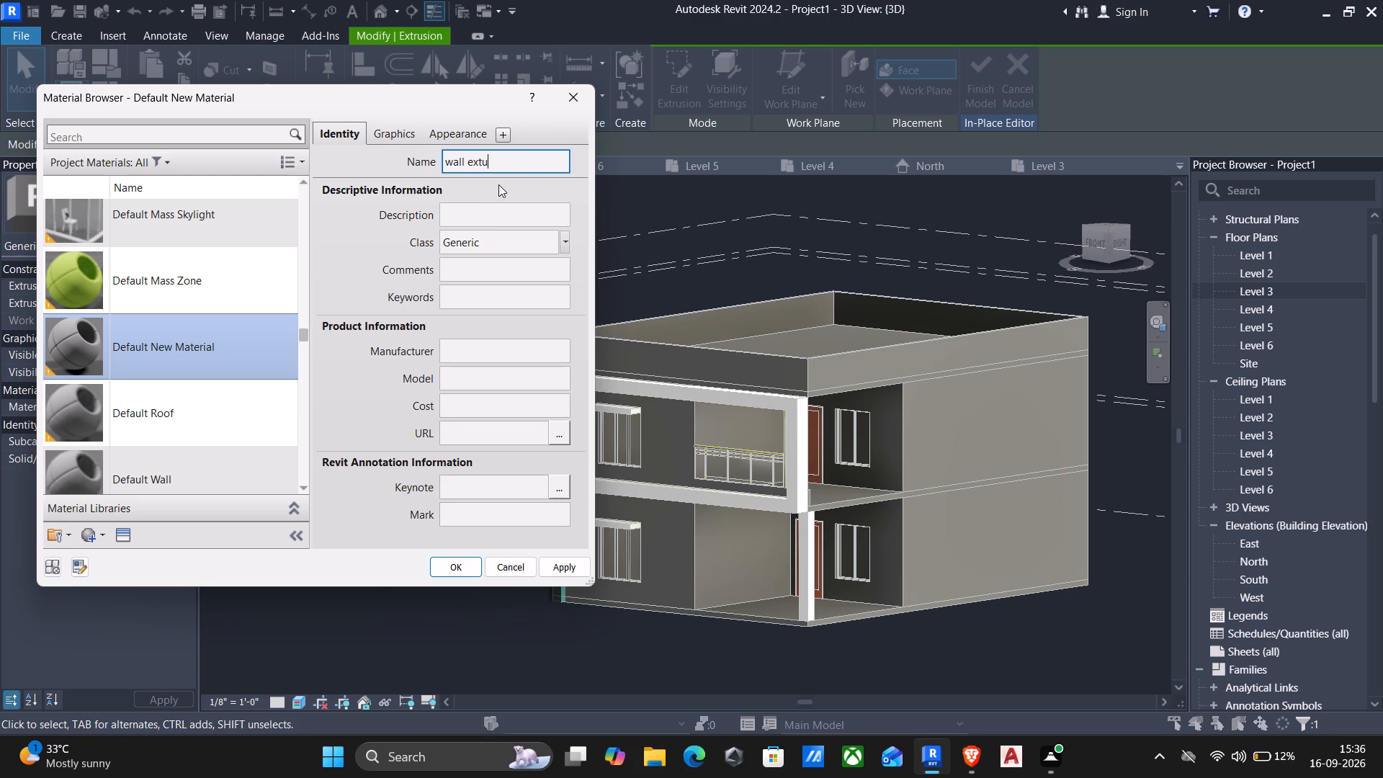
{"action": "key", "text": "BackSpace"}
{"action": "type", "text": "russ"}
{"action": "left_click", "coordinate": [565, 565]}
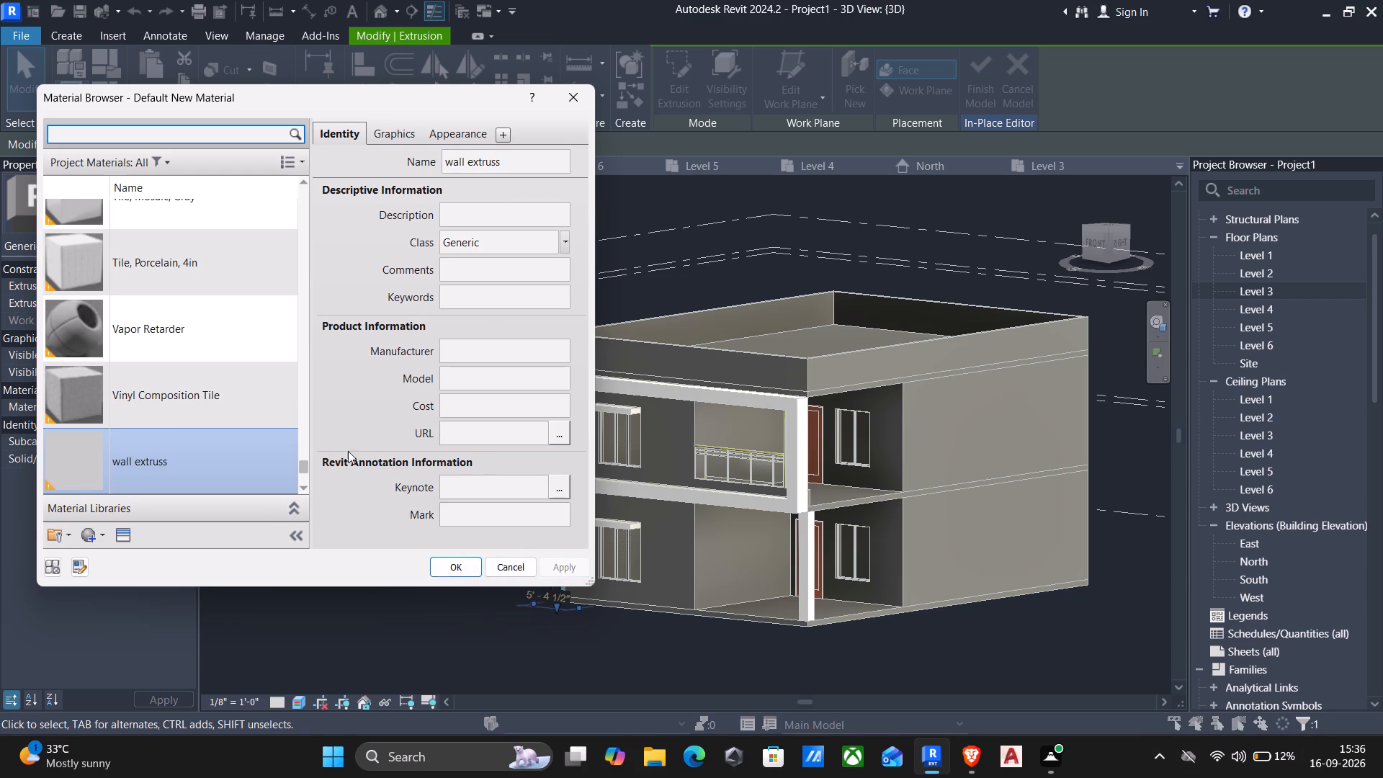
Open the Asset Browser for the wall extruss material's appearance and show the Wall Covering assets of the Appearance Library.
{"action": "left_click", "coordinate": [448, 138]}
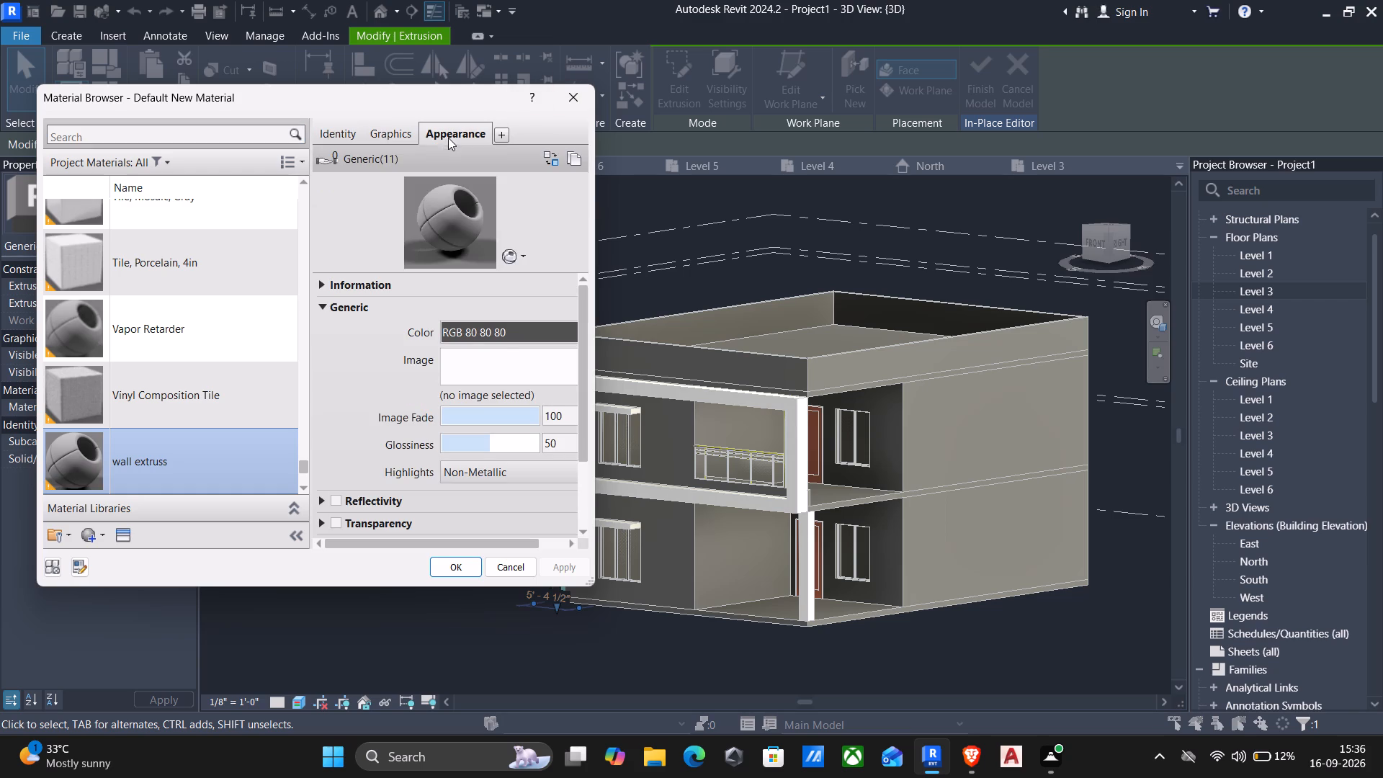
{"action": "left_click", "coordinate": [493, 371]}
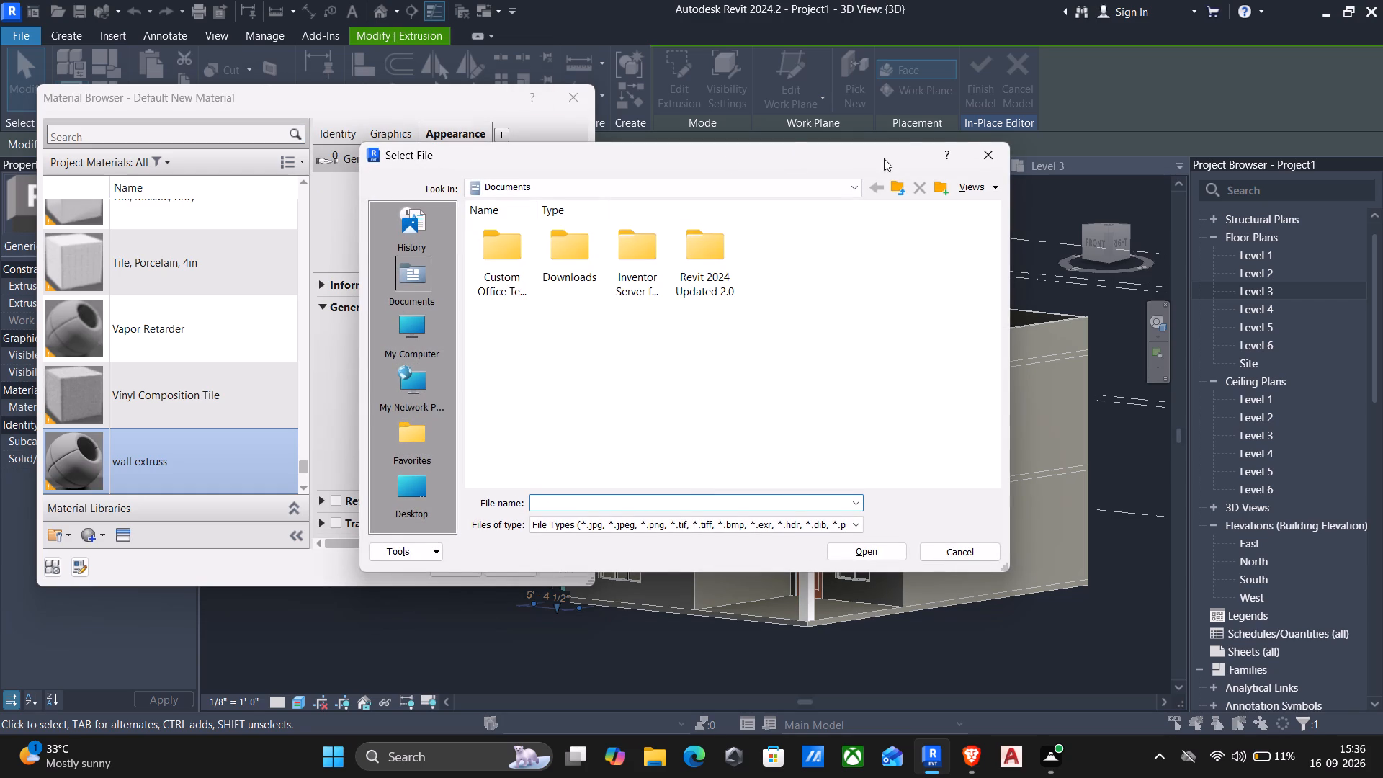
{"action": "left_click", "coordinate": [983, 153]}
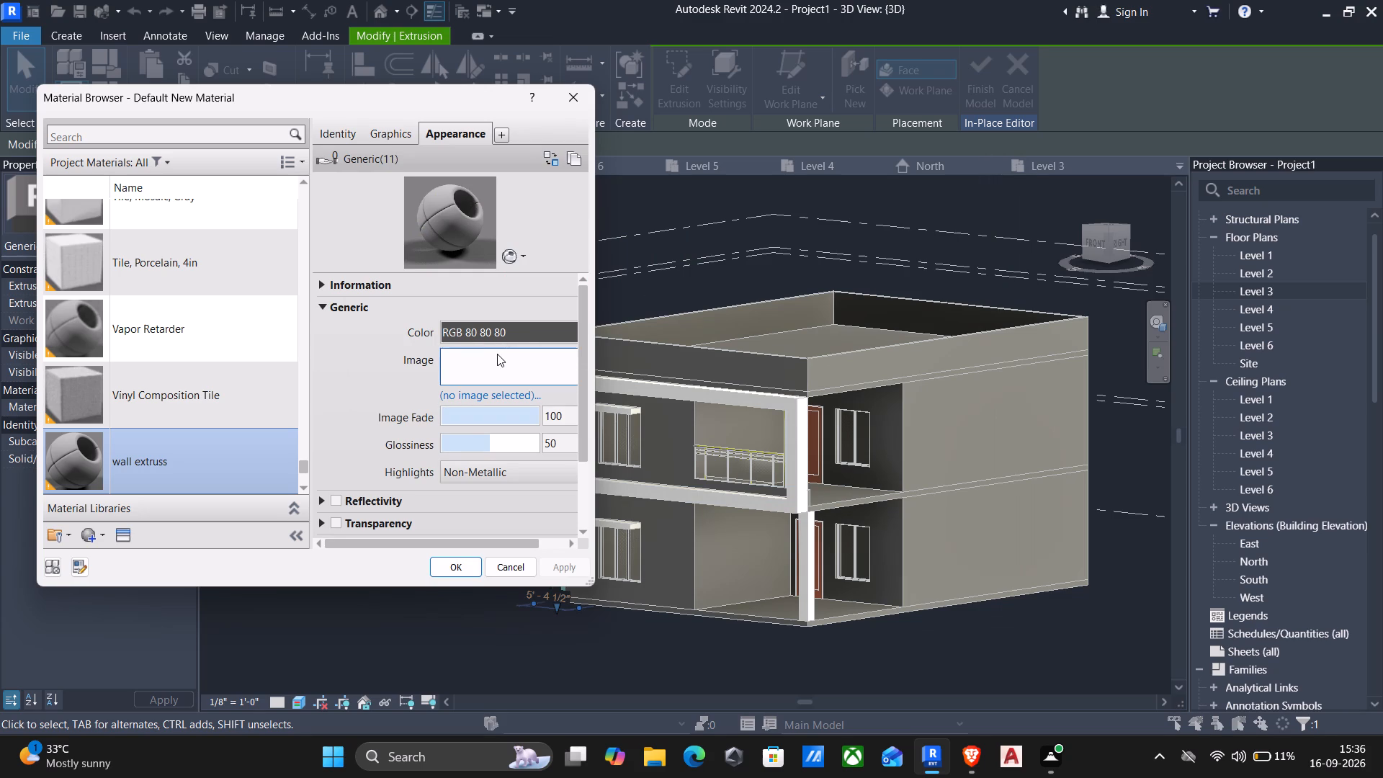
{"action": "left_click", "coordinate": [122, 531]}
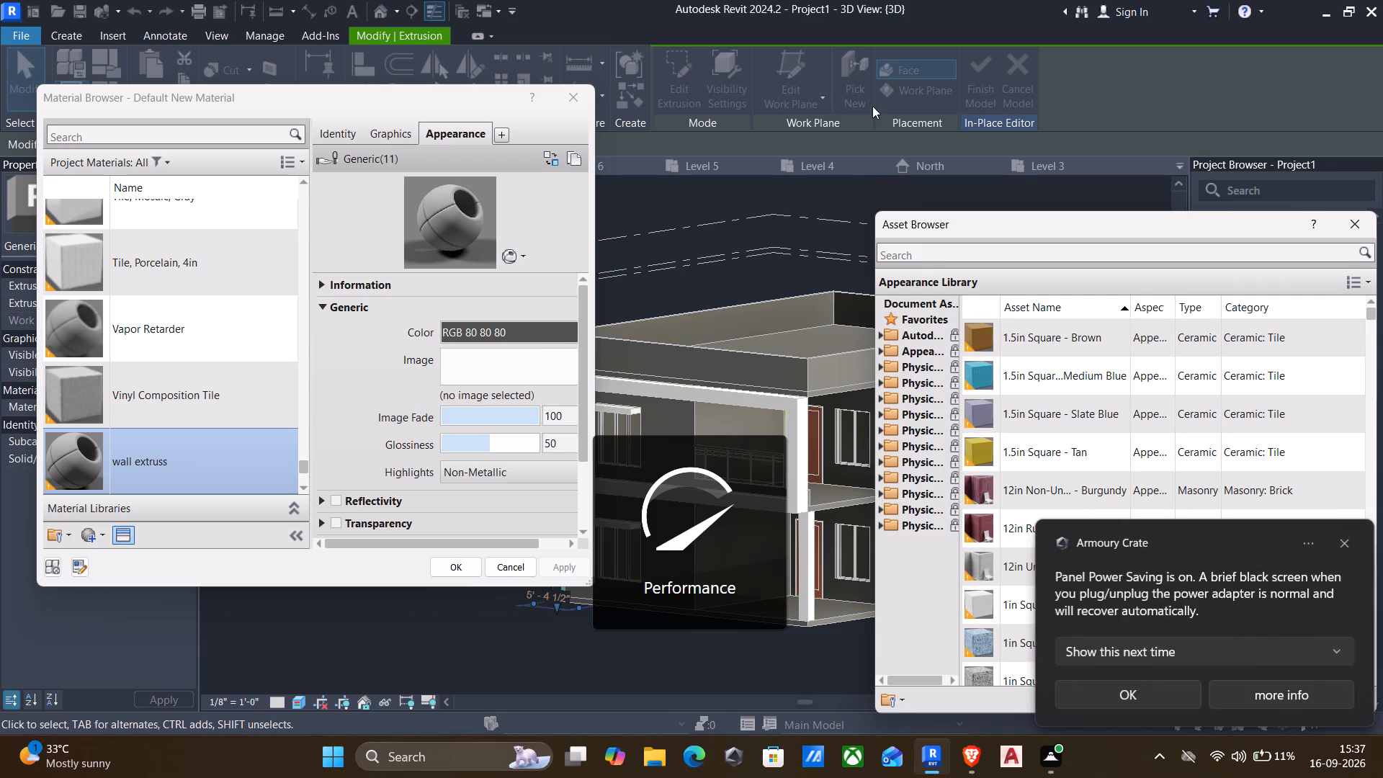
{"action": "left_click", "coordinate": [1340, 545]}
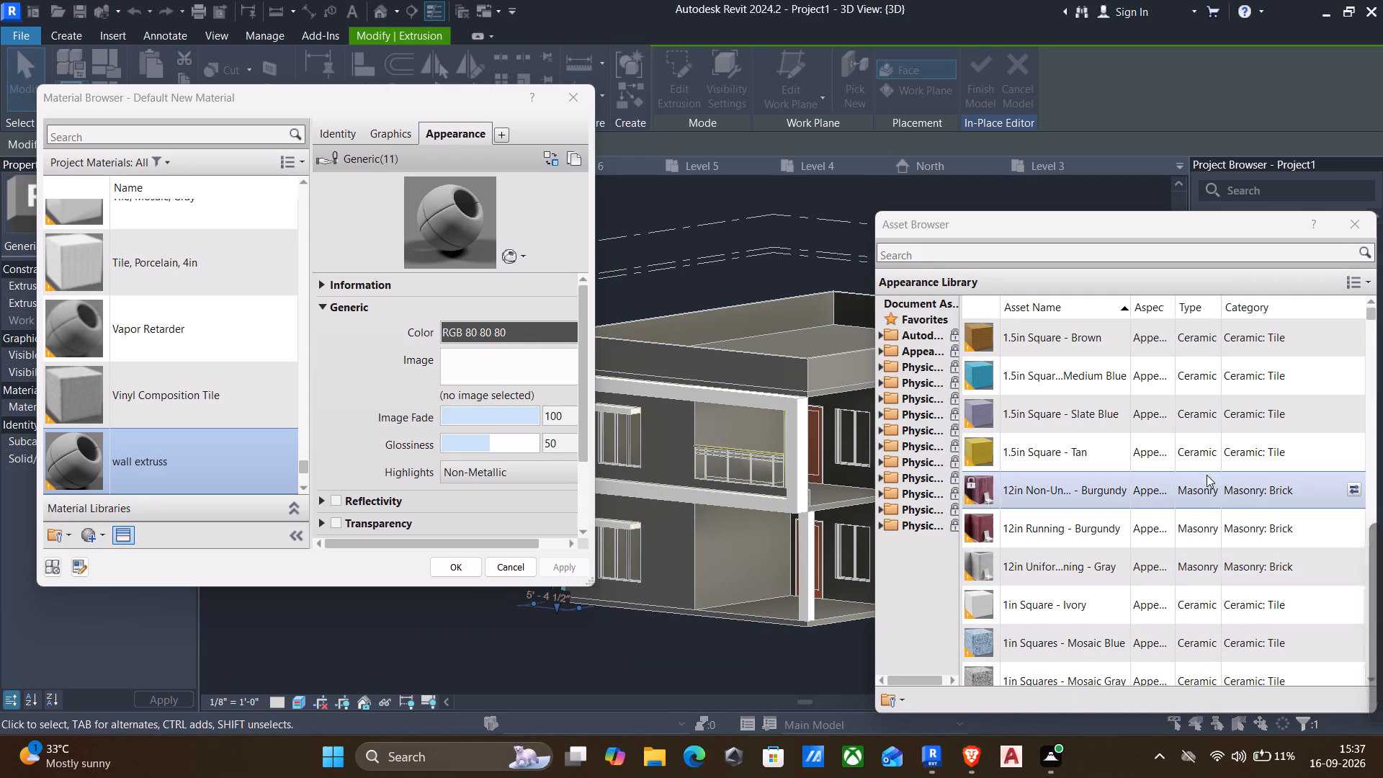
{"action": "left_click", "coordinate": [858, 339]}
{"action": "left_click", "coordinate": [880, 352]}
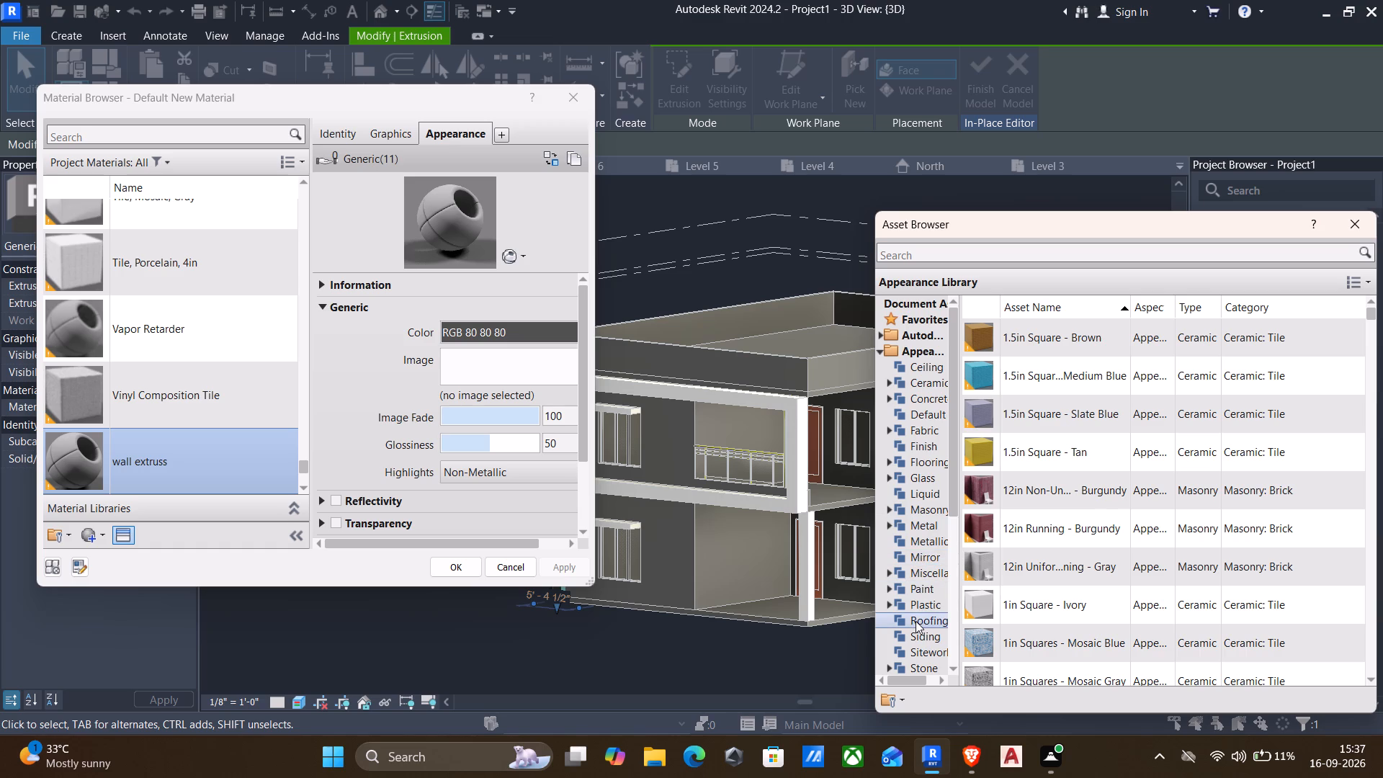
{"action": "scroll", "coordinate": [916, 621], "scroll_direction": "down", "scroll_amount": 3}
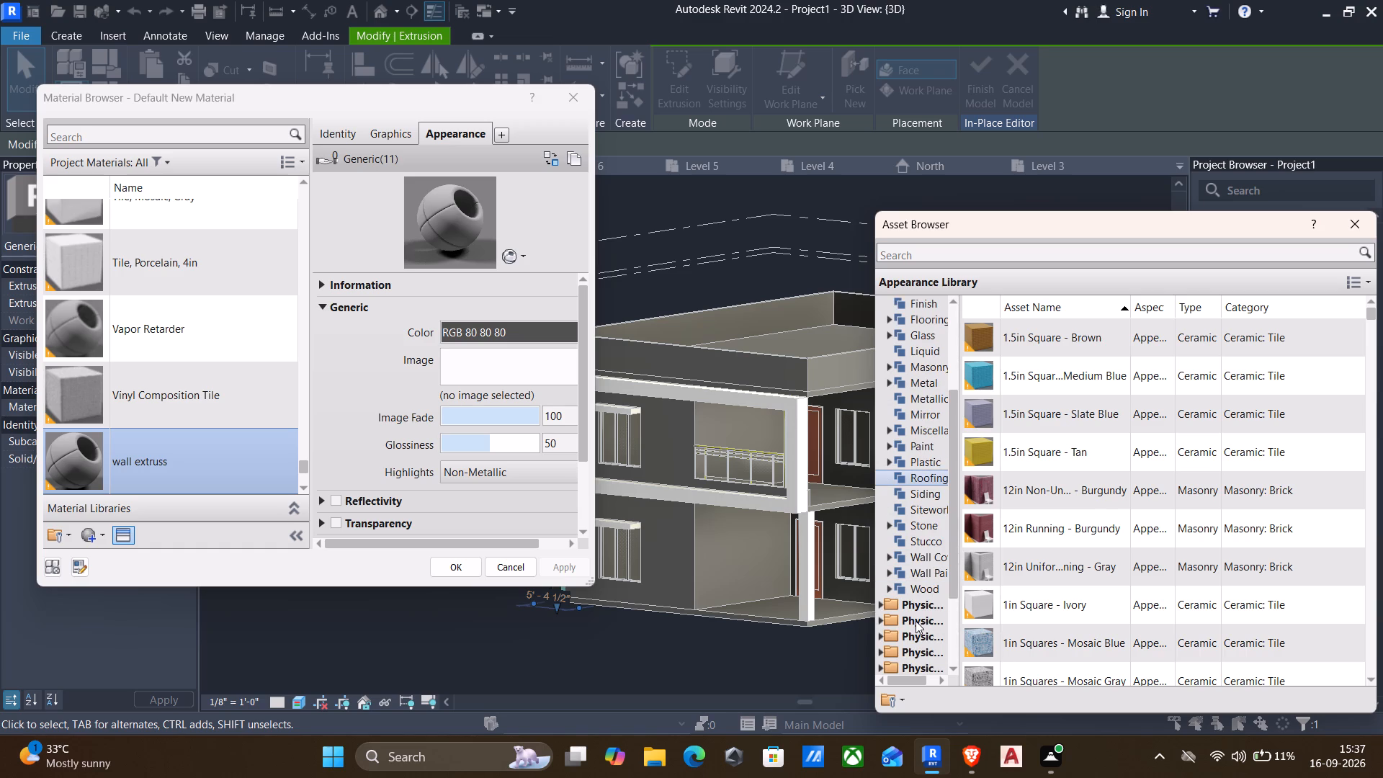
{"action": "left_click", "coordinate": [894, 558]}
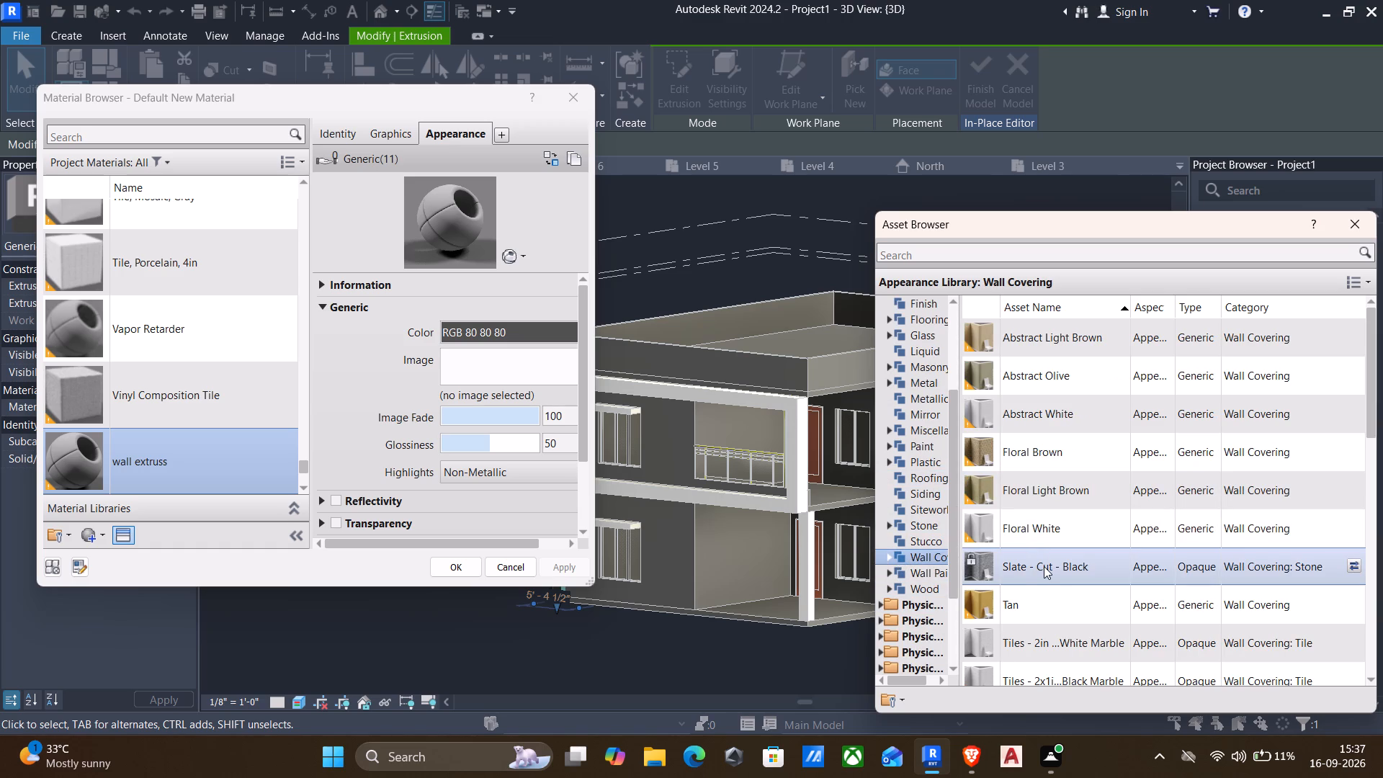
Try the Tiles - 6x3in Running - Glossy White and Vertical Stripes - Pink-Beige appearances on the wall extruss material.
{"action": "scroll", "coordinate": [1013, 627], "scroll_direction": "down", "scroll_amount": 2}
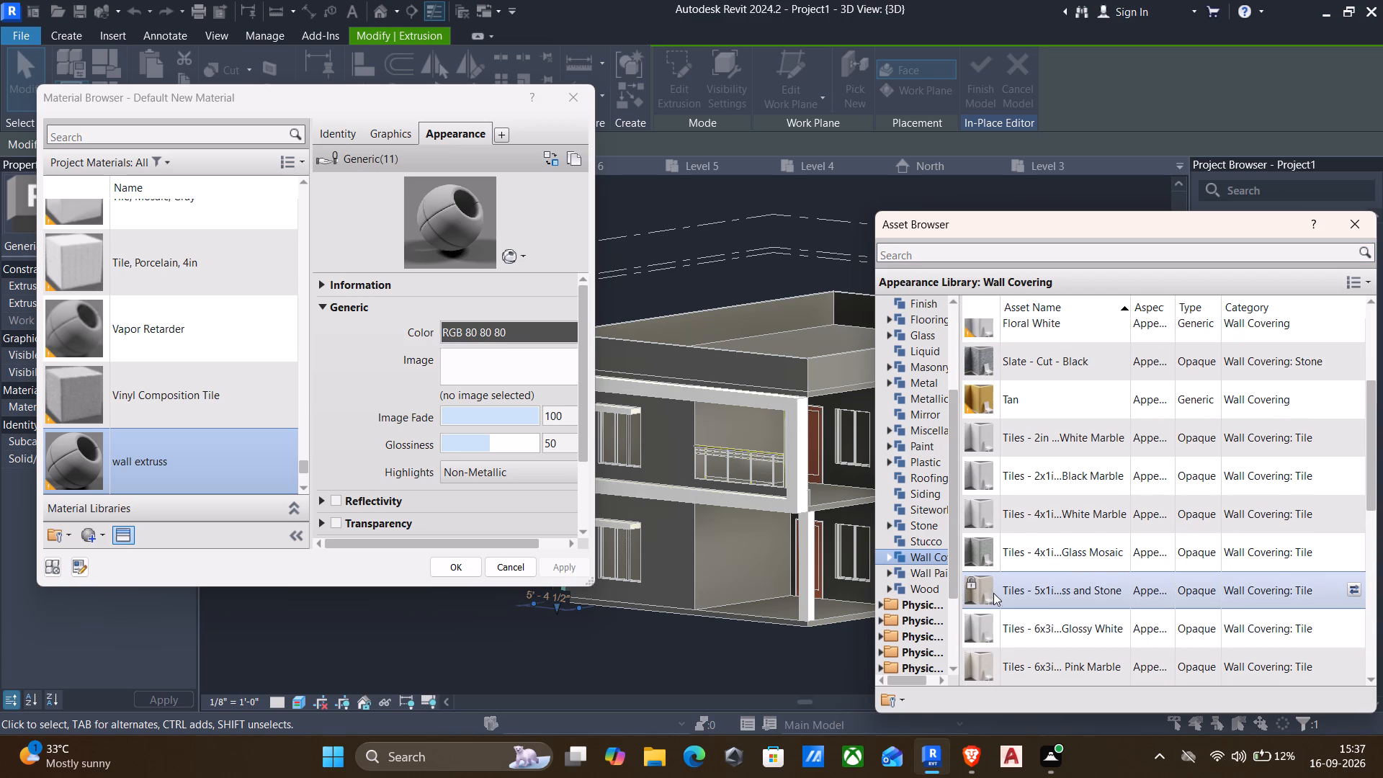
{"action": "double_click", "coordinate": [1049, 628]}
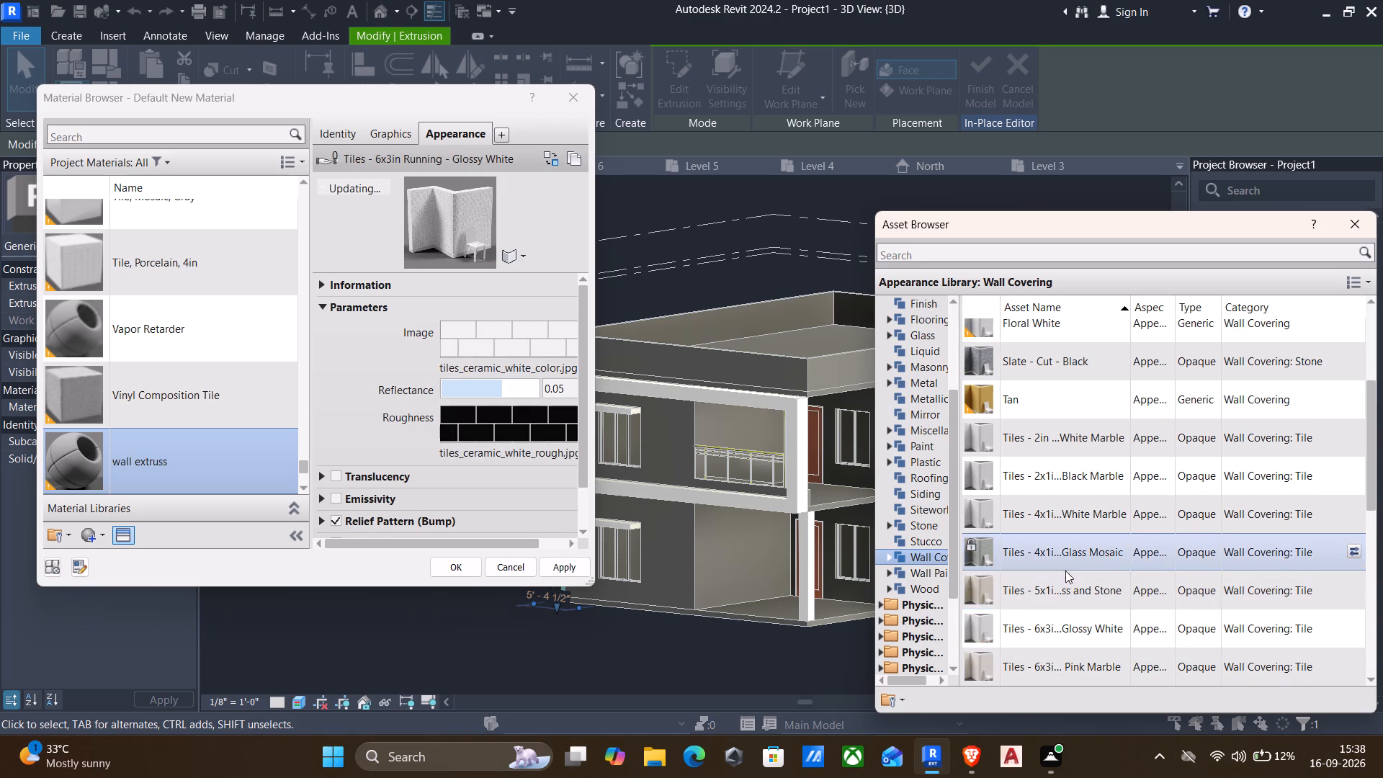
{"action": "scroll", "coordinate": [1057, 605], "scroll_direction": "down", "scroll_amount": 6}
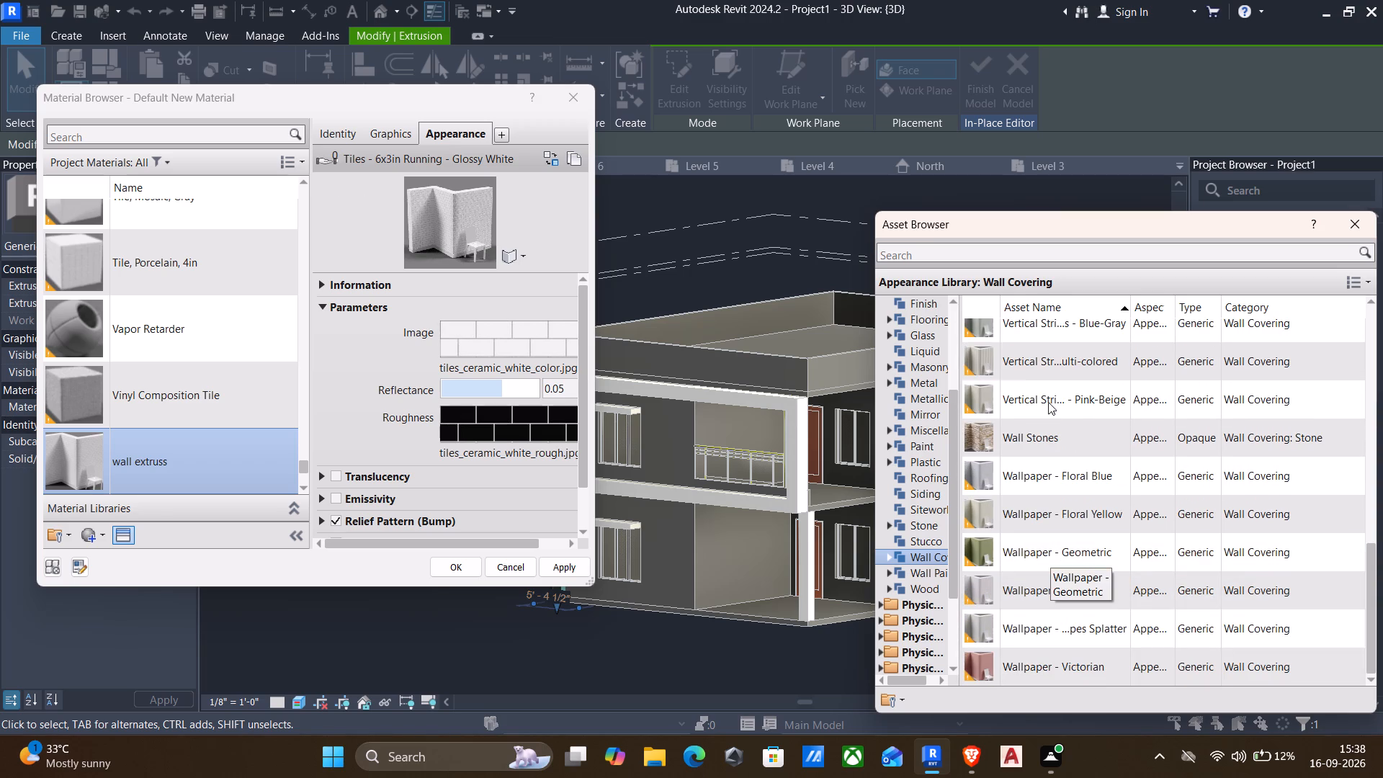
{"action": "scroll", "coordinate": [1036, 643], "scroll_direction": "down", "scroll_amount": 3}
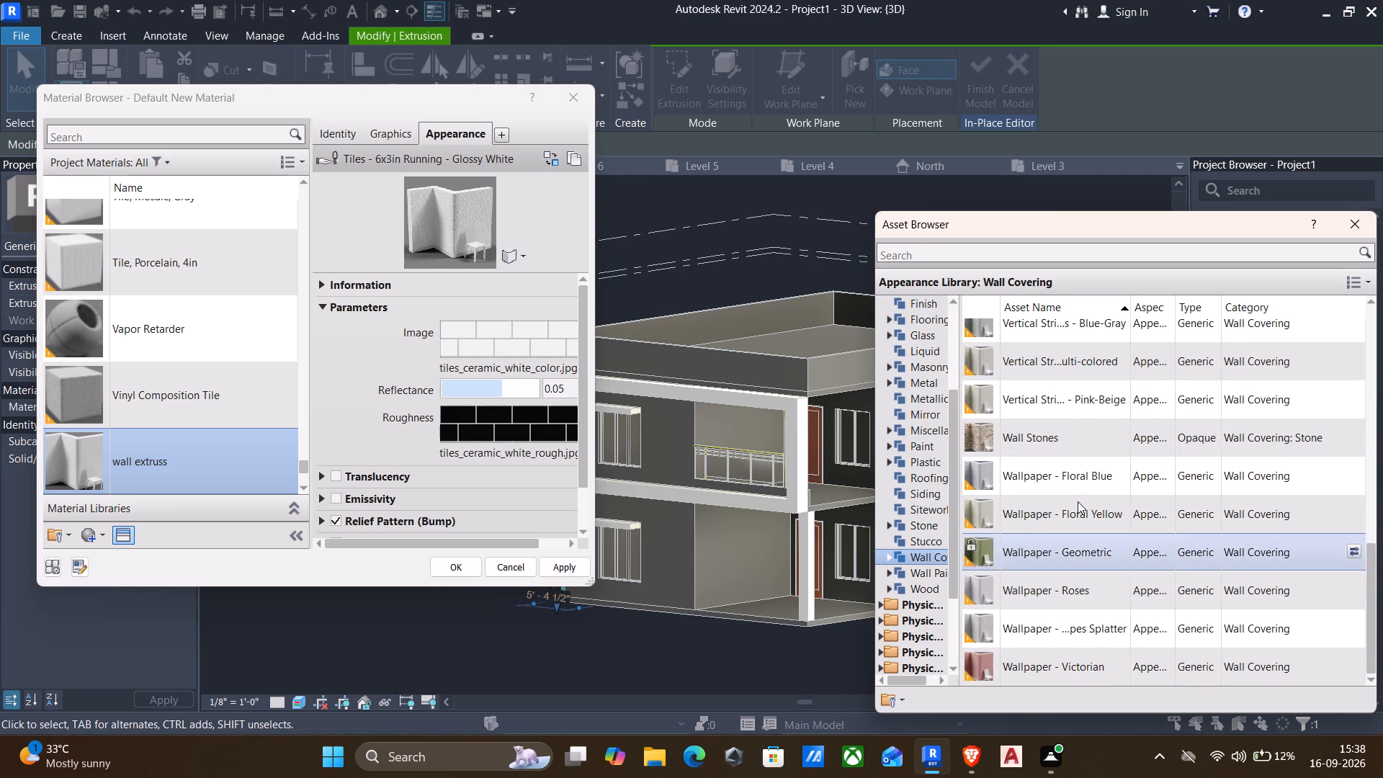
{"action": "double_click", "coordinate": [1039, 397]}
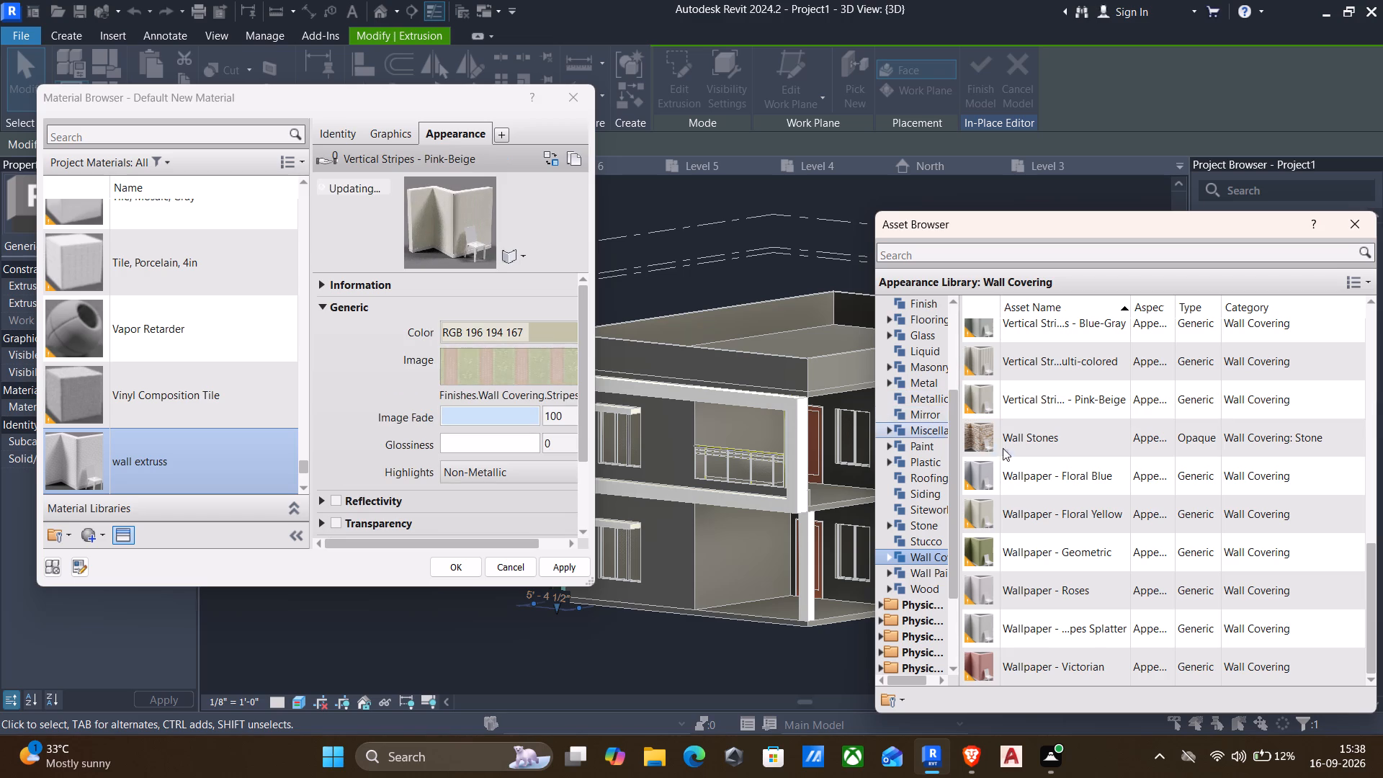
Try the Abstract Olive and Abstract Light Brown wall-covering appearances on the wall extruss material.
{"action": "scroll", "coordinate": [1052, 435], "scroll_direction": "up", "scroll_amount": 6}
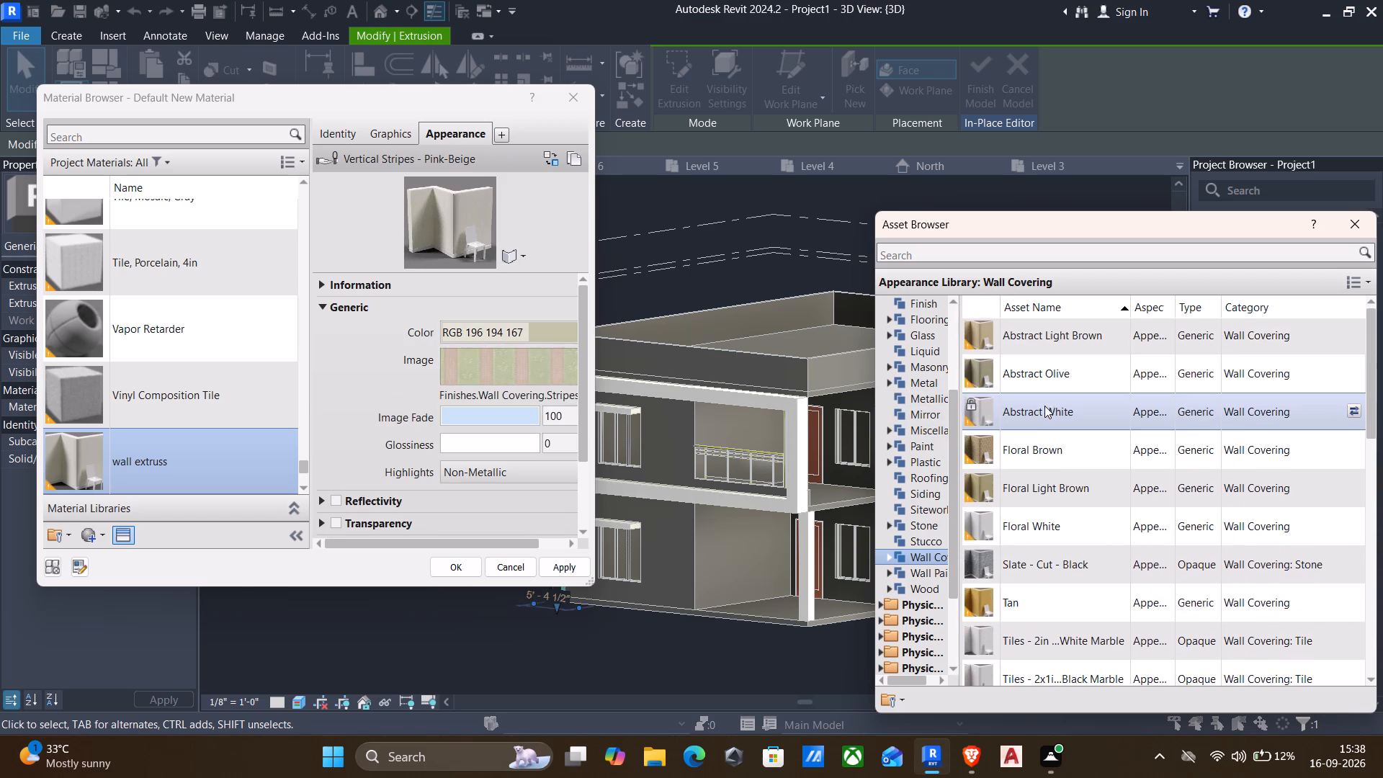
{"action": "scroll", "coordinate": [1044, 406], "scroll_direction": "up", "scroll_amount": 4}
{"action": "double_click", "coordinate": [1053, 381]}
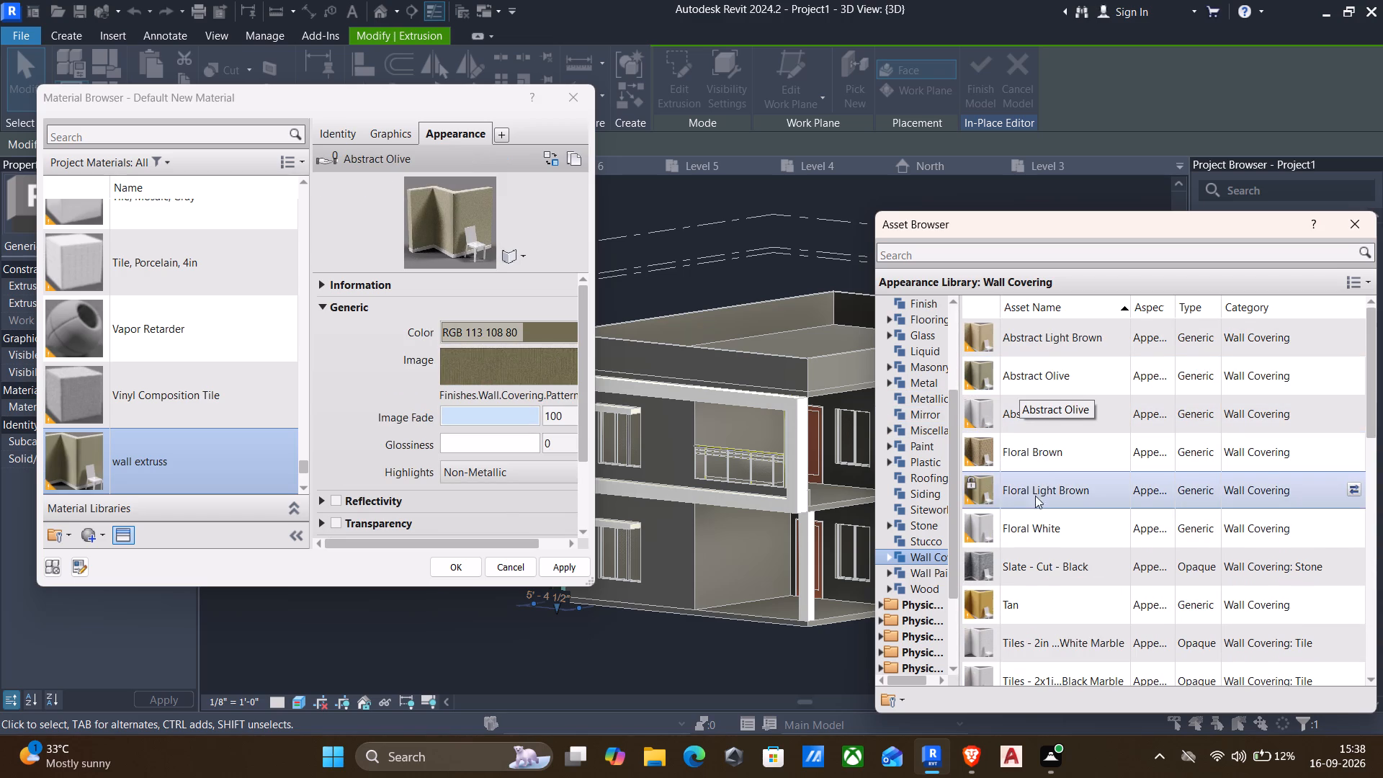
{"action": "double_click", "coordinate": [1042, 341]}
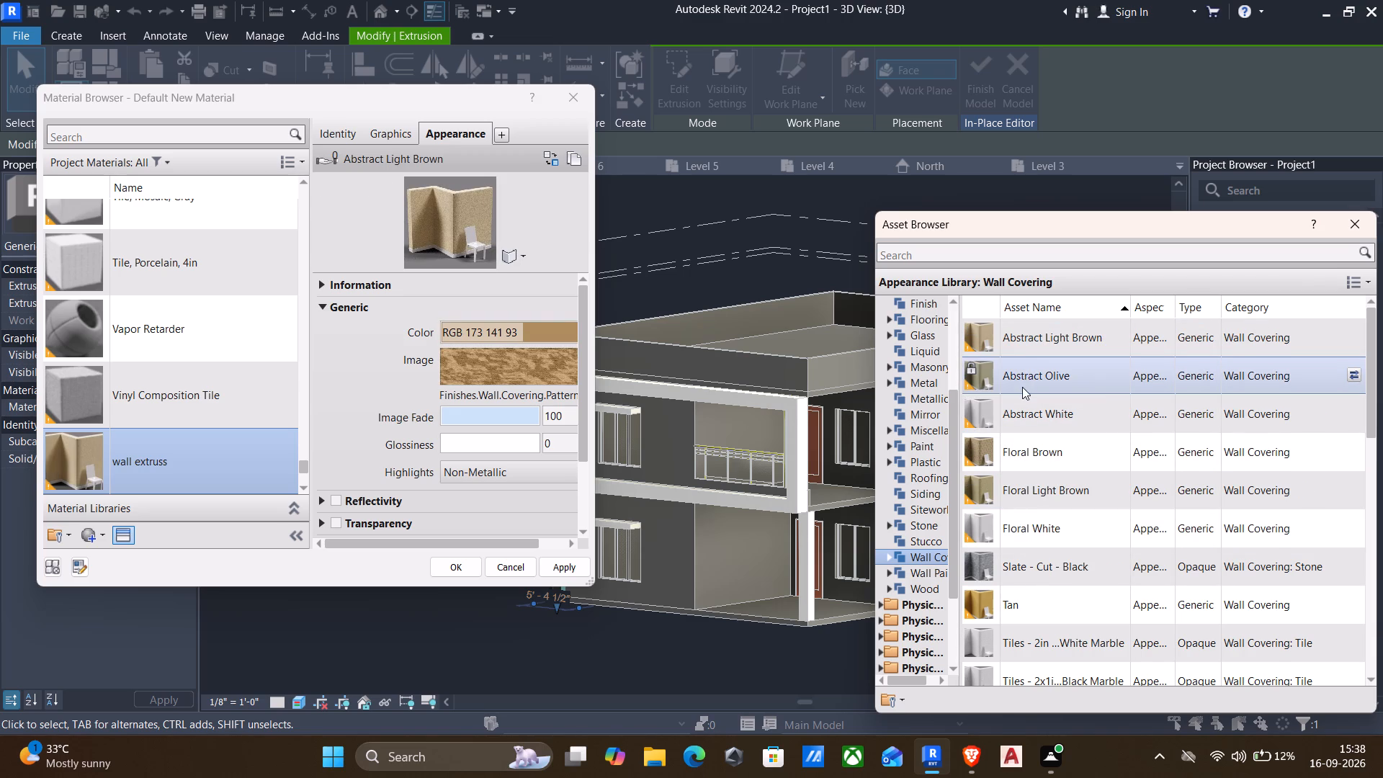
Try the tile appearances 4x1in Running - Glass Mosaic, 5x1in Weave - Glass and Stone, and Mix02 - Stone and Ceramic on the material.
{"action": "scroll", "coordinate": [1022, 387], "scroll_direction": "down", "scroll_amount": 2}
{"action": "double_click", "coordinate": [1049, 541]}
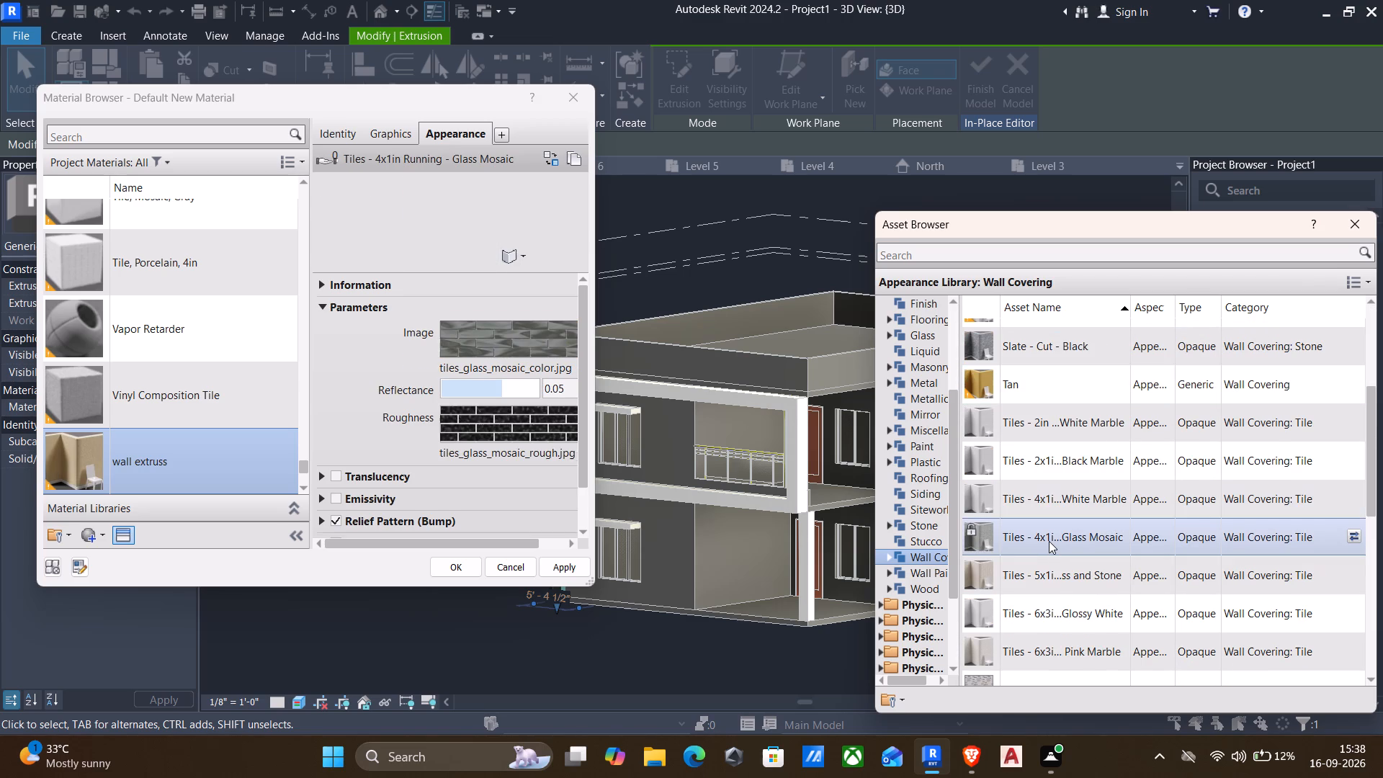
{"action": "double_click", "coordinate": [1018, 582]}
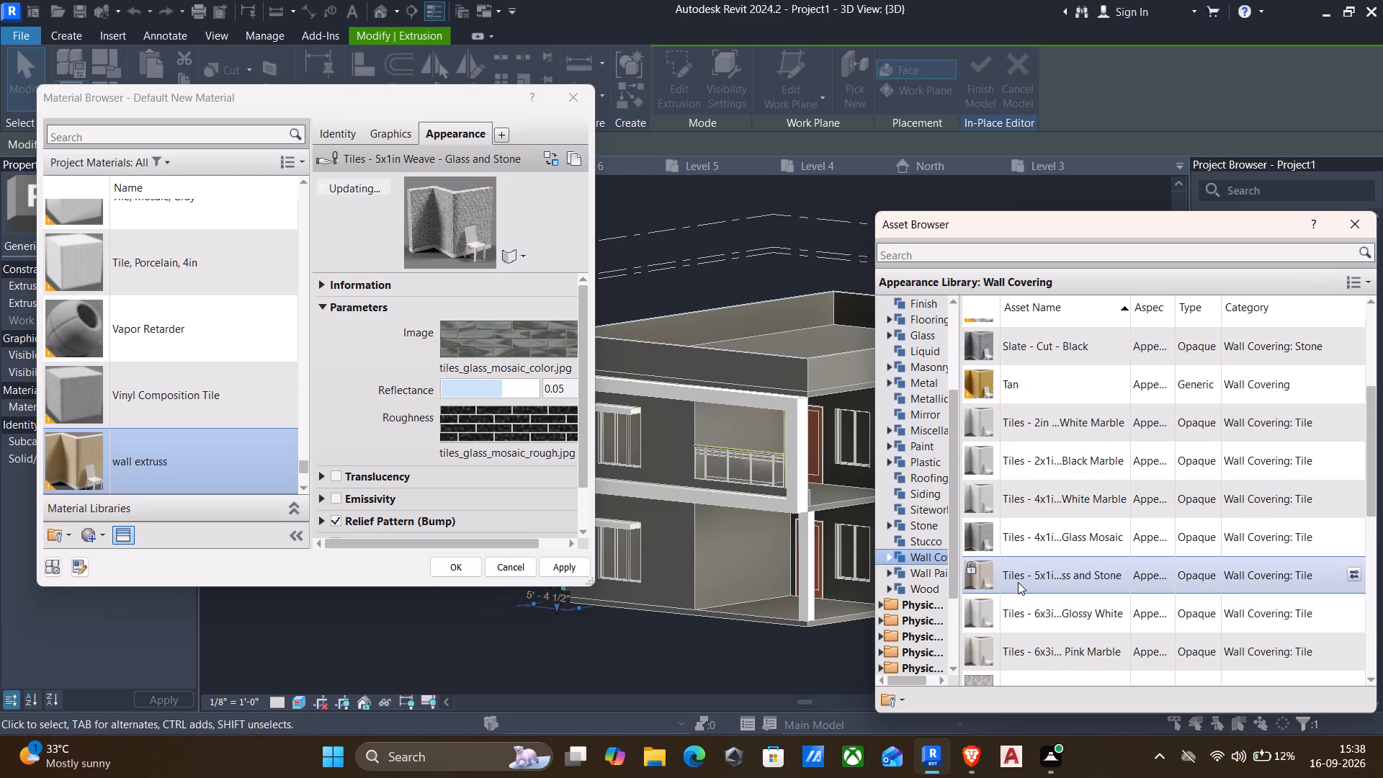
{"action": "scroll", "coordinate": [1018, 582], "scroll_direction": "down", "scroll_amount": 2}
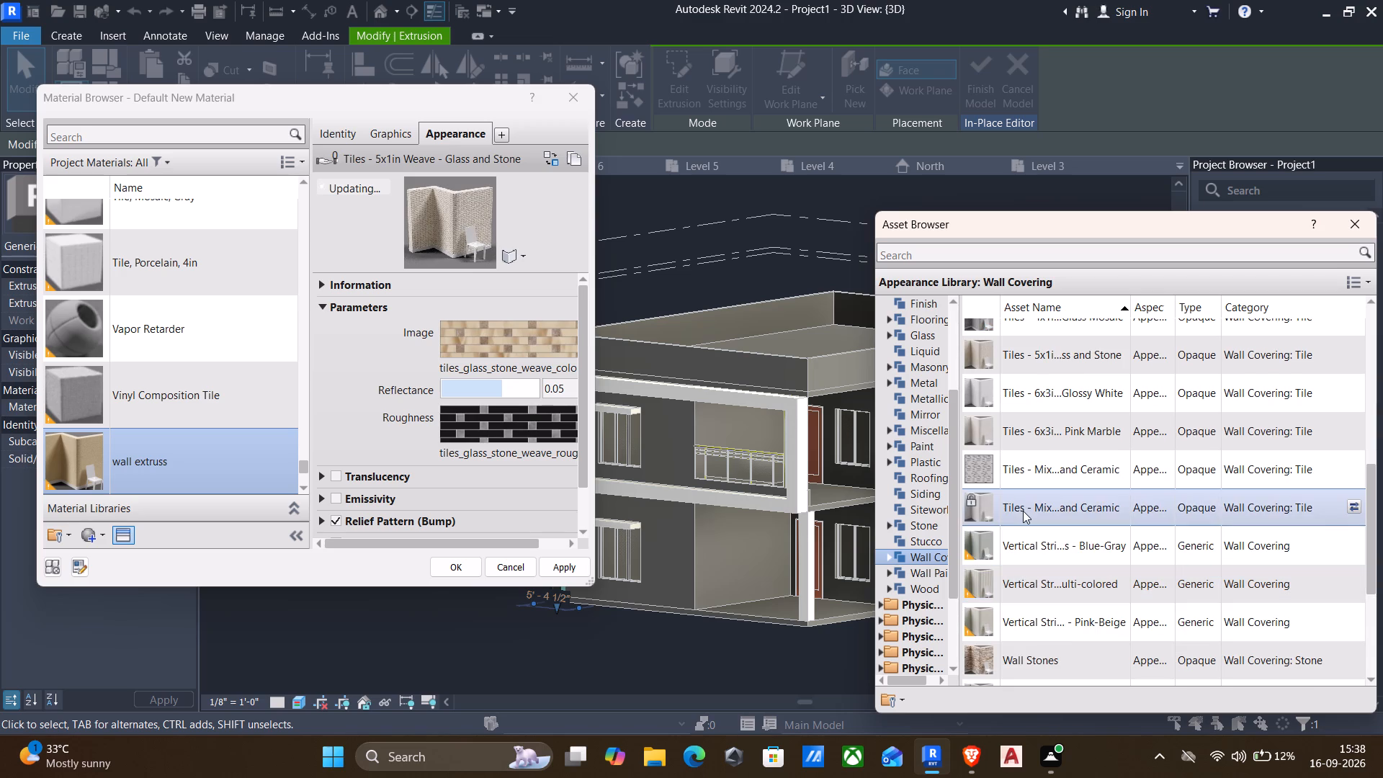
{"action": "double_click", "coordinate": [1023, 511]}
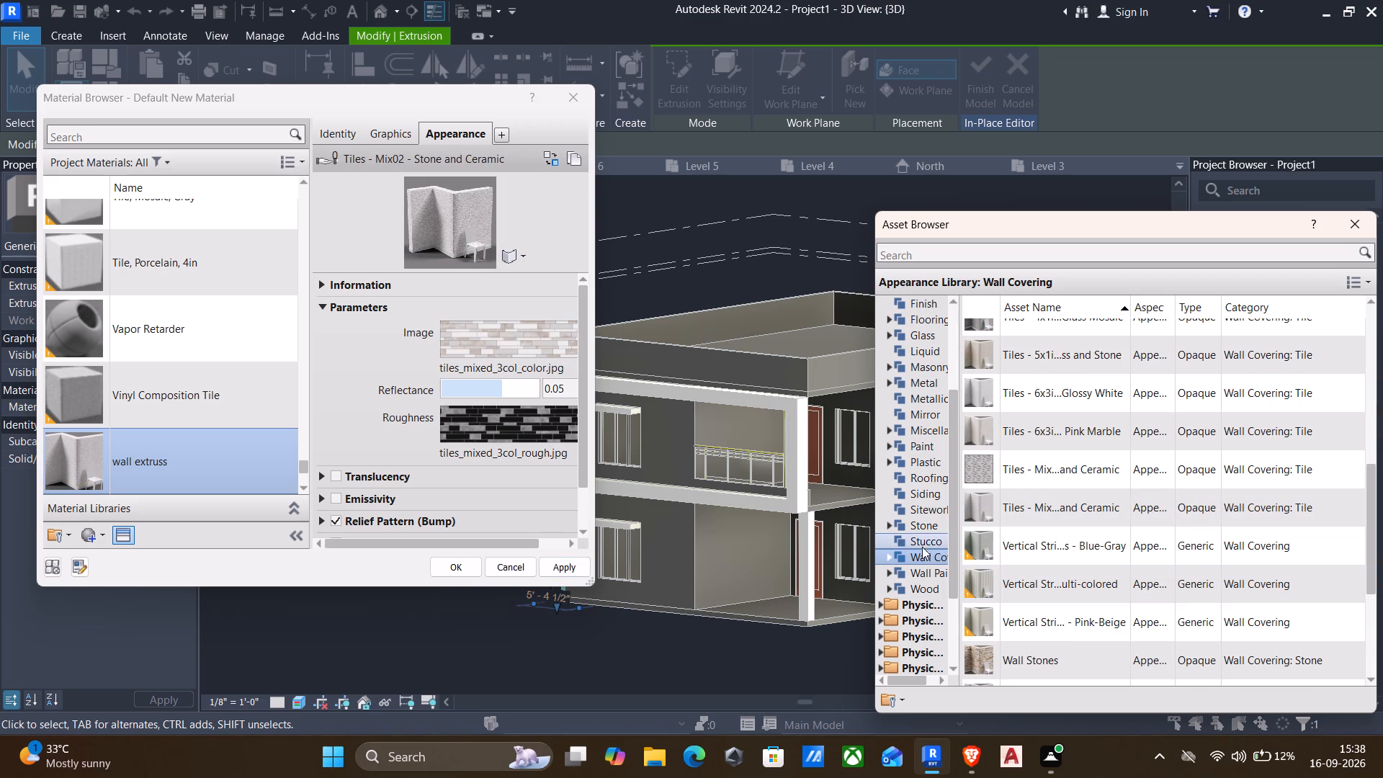
Give the wall extruss material the Wall Stones appearance and assign it to the vertical strip extrusion.
{"action": "double_click", "coordinate": [1019, 656]}
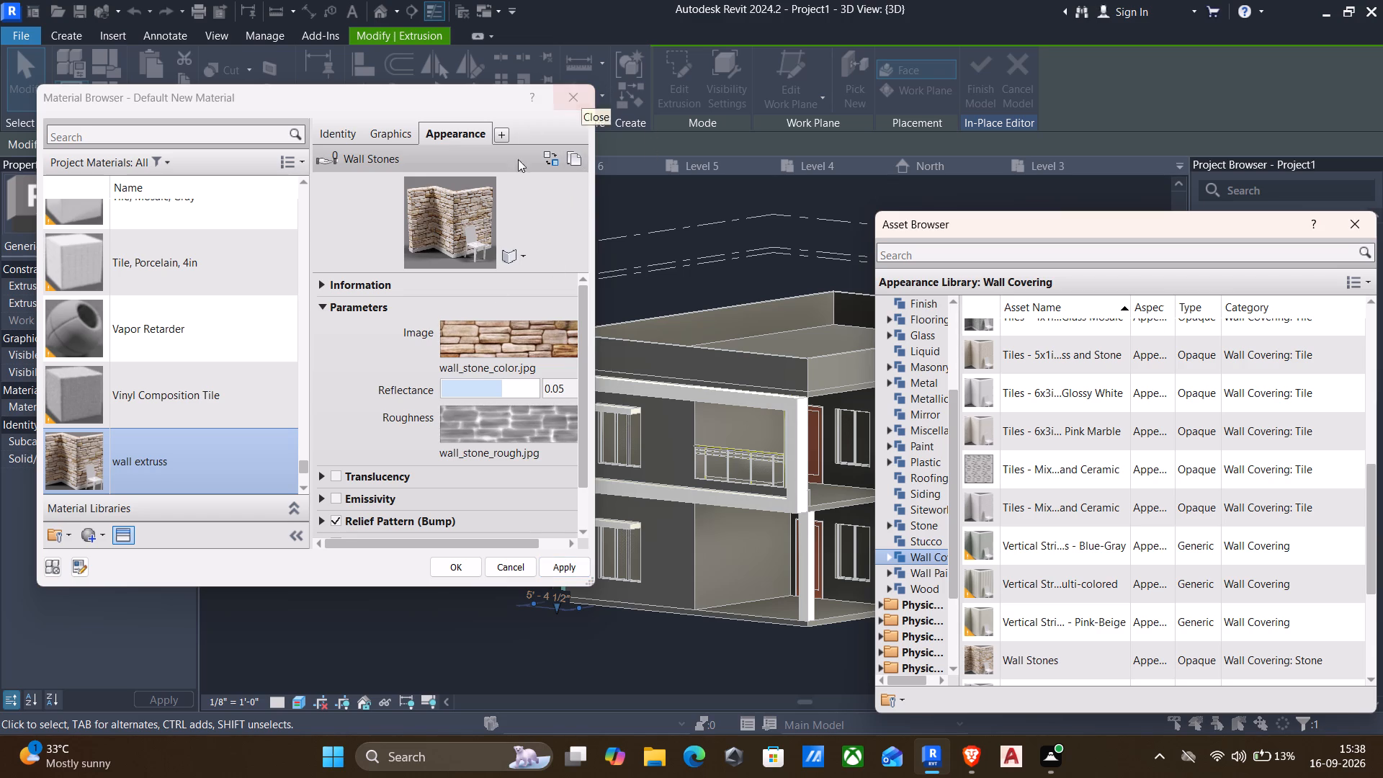
{"action": "left_click", "coordinate": [545, 564]}
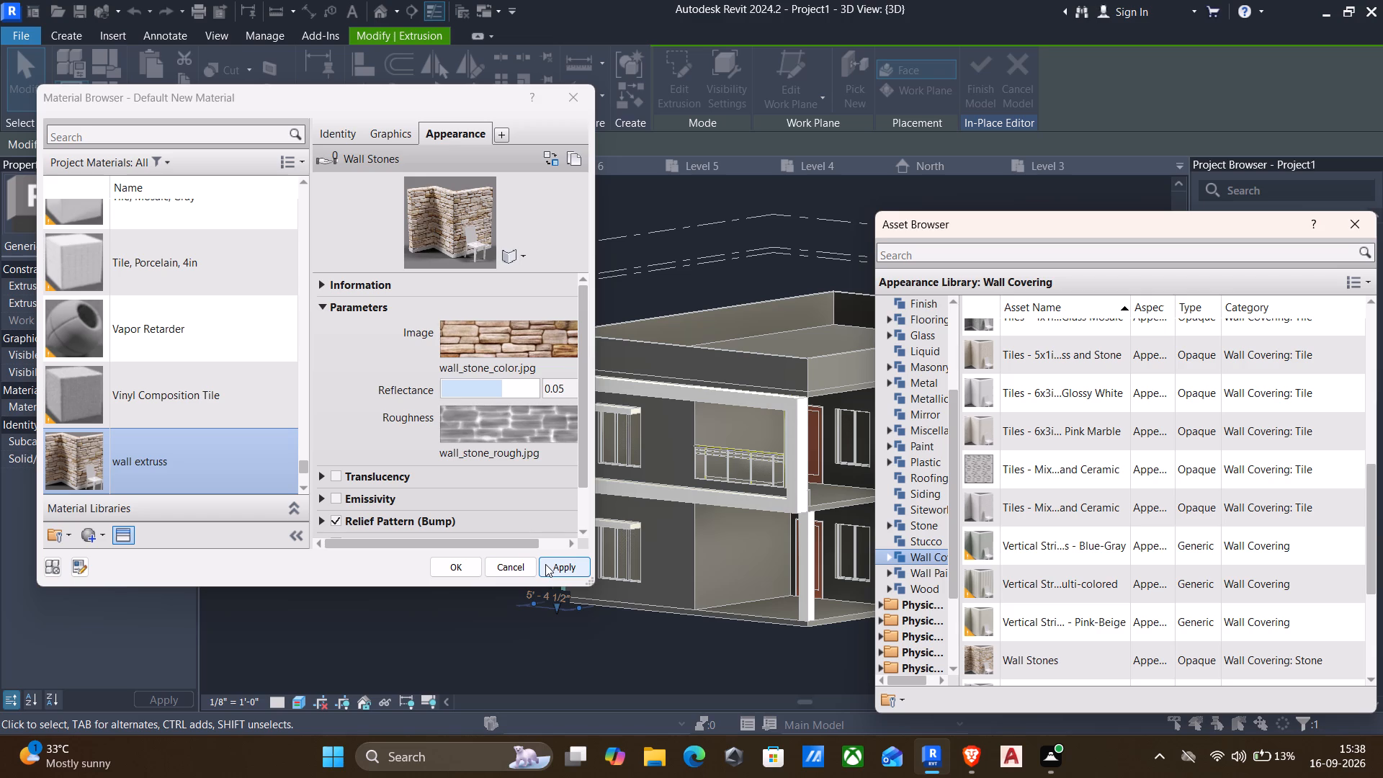
{"action": "left_click", "coordinate": [464, 572]}
{"action": "key", "text": "Escape"}
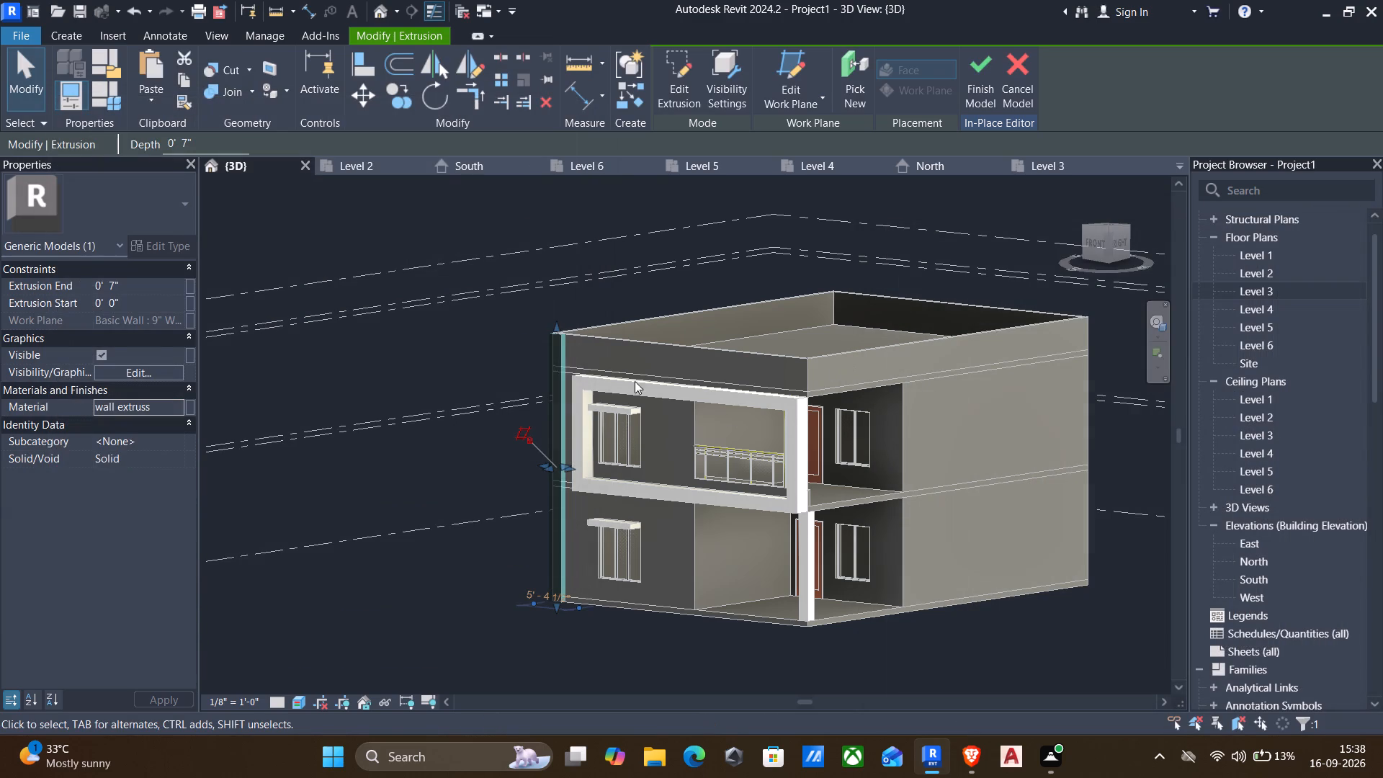
{"action": "scroll", "coordinate": [550, 448], "scroll_direction": "up", "scroll_amount": 7}
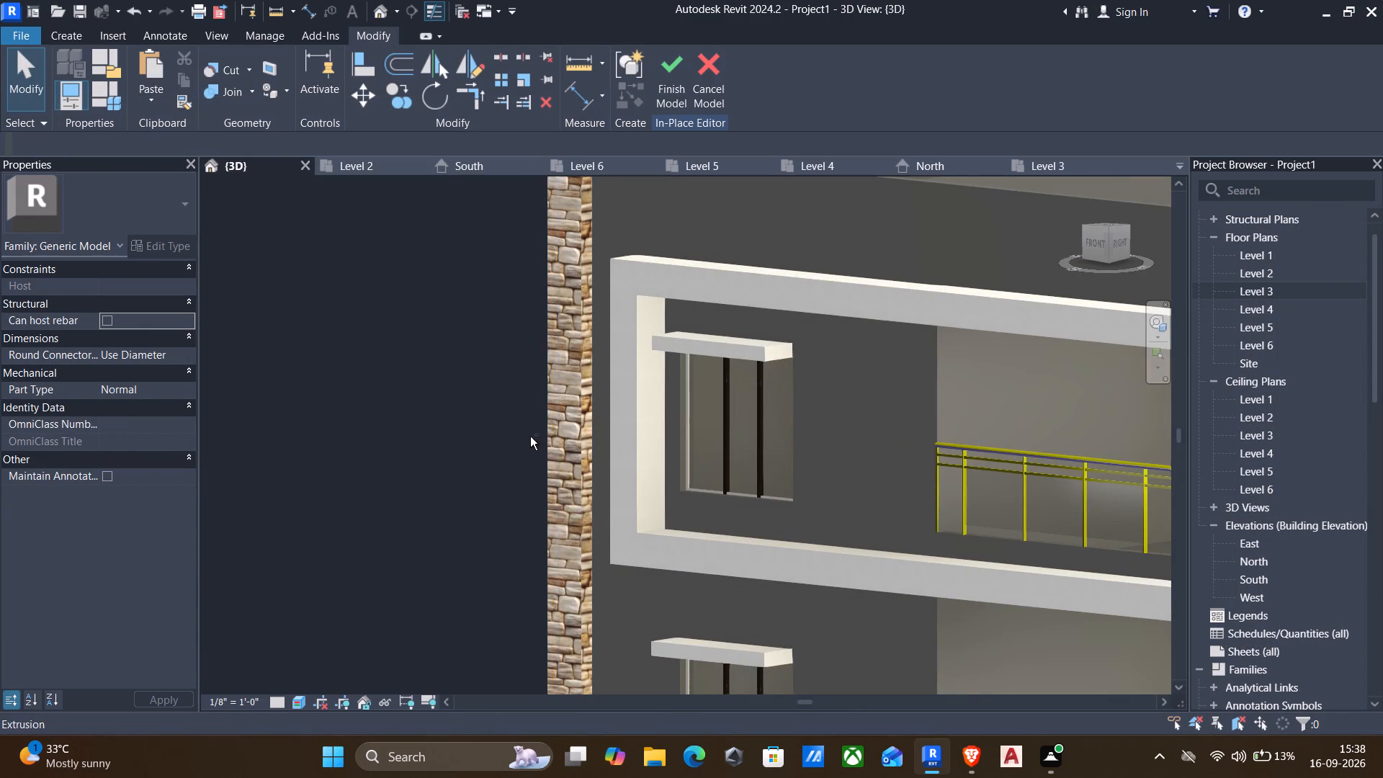
Finish the in-place model of the vertical stone strip.
{"action": "middle_click_drag", "start_coordinate": [530, 437], "coordinate": [568, 446], "text": "shift"}
{"action": "scroll", "coordinate": [568, 446], "scroll_direction": "down", "scroll_amount": 4}
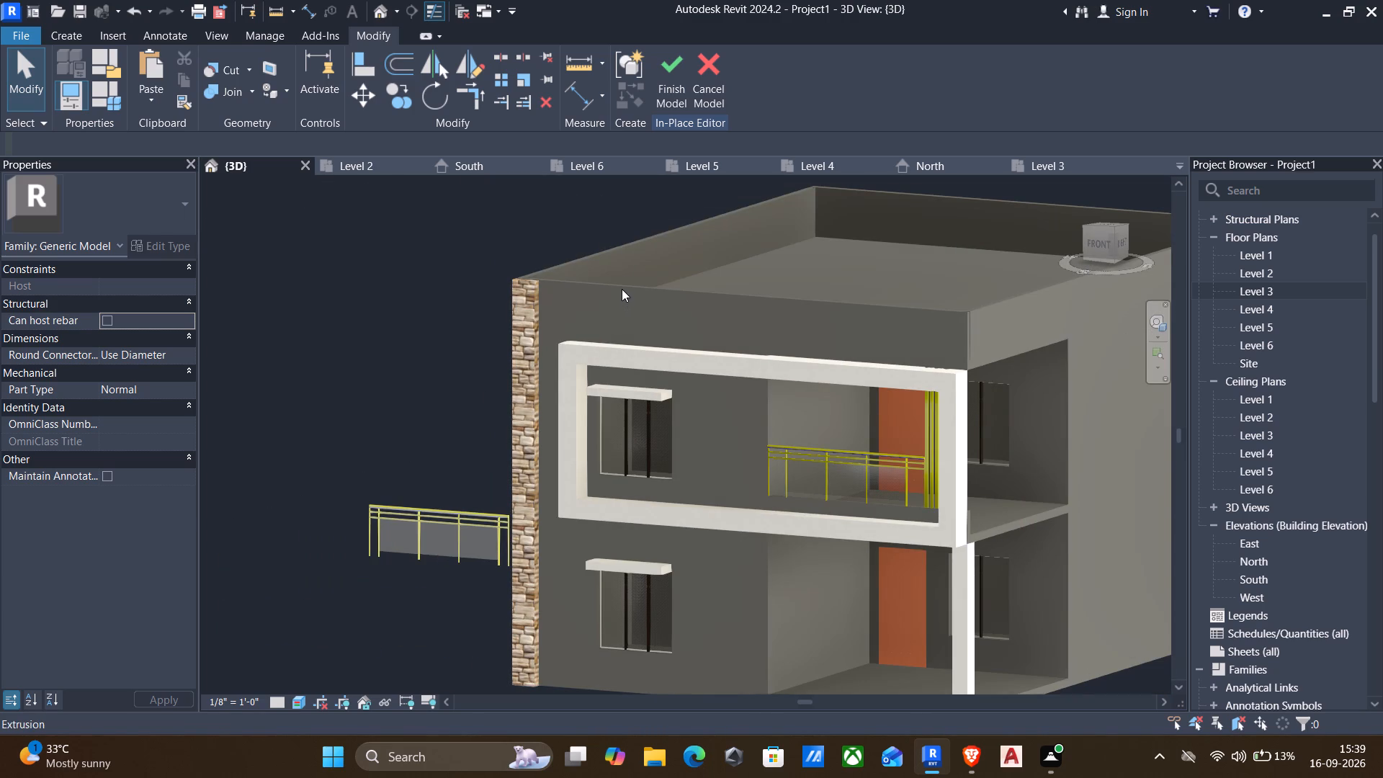
{"action": "left_click", "coordinate": [673, 71]}
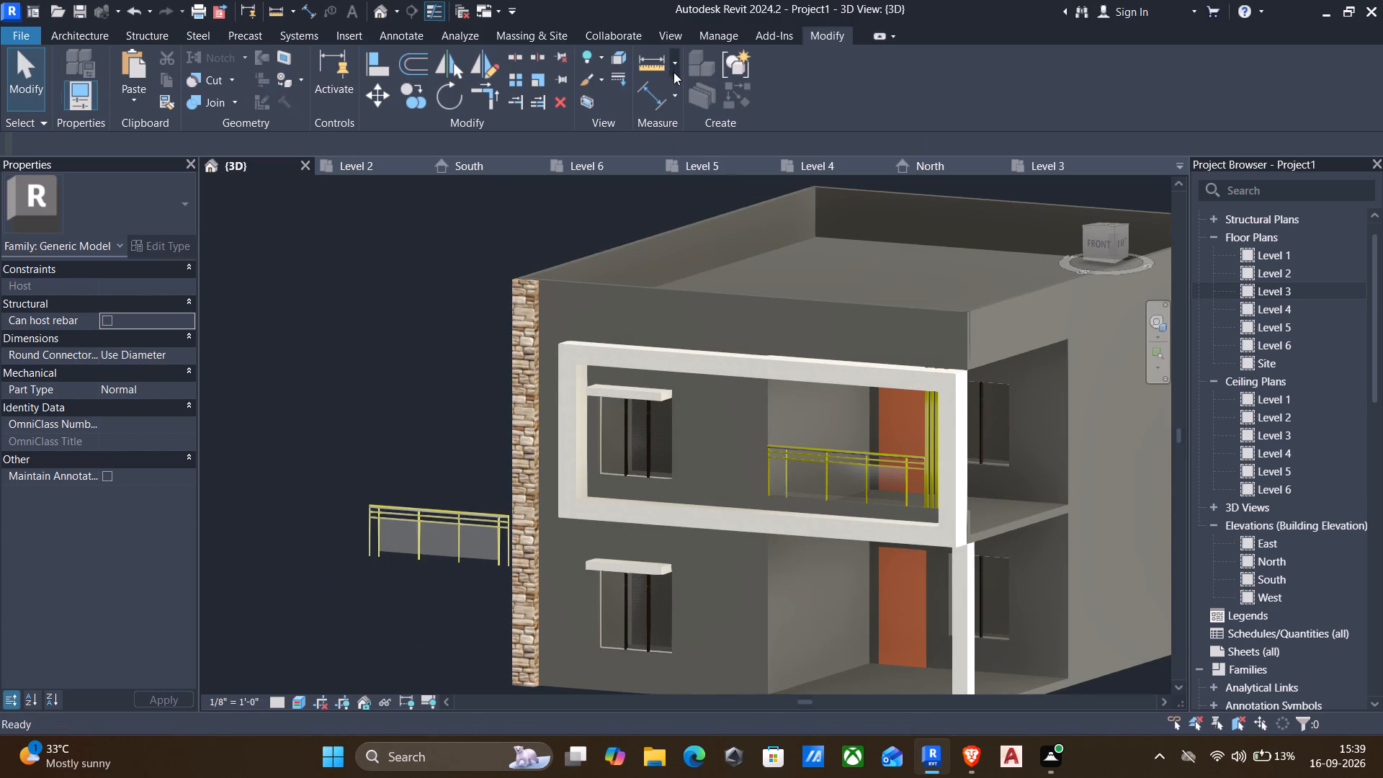
{"action": "left_click", "coordinate": [650, 297]}
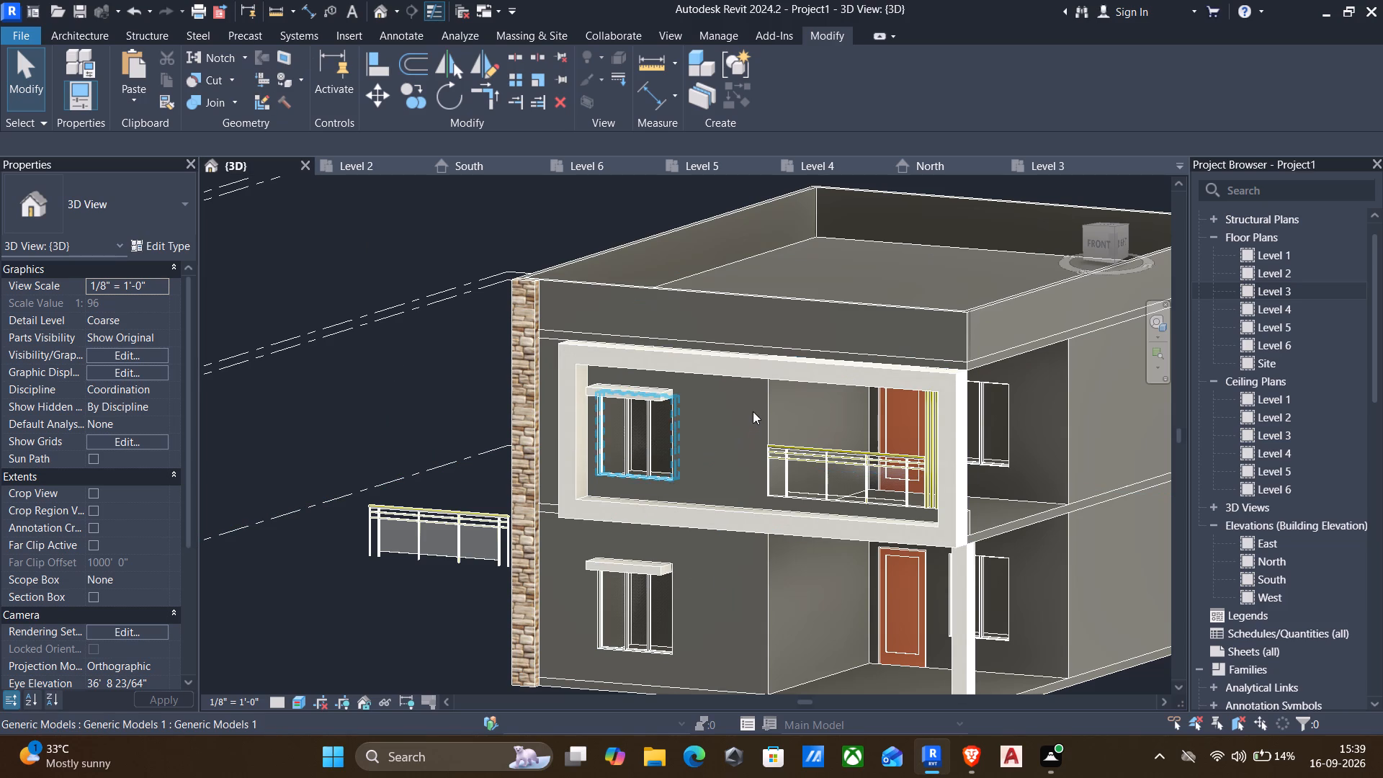
Assign the wall extruss material to the Structure layer of the 9" WALL type and apply the type change.
{"action": "type", "text": "wa"}
{"action": "left_click", "coordinate": [179, 210]}
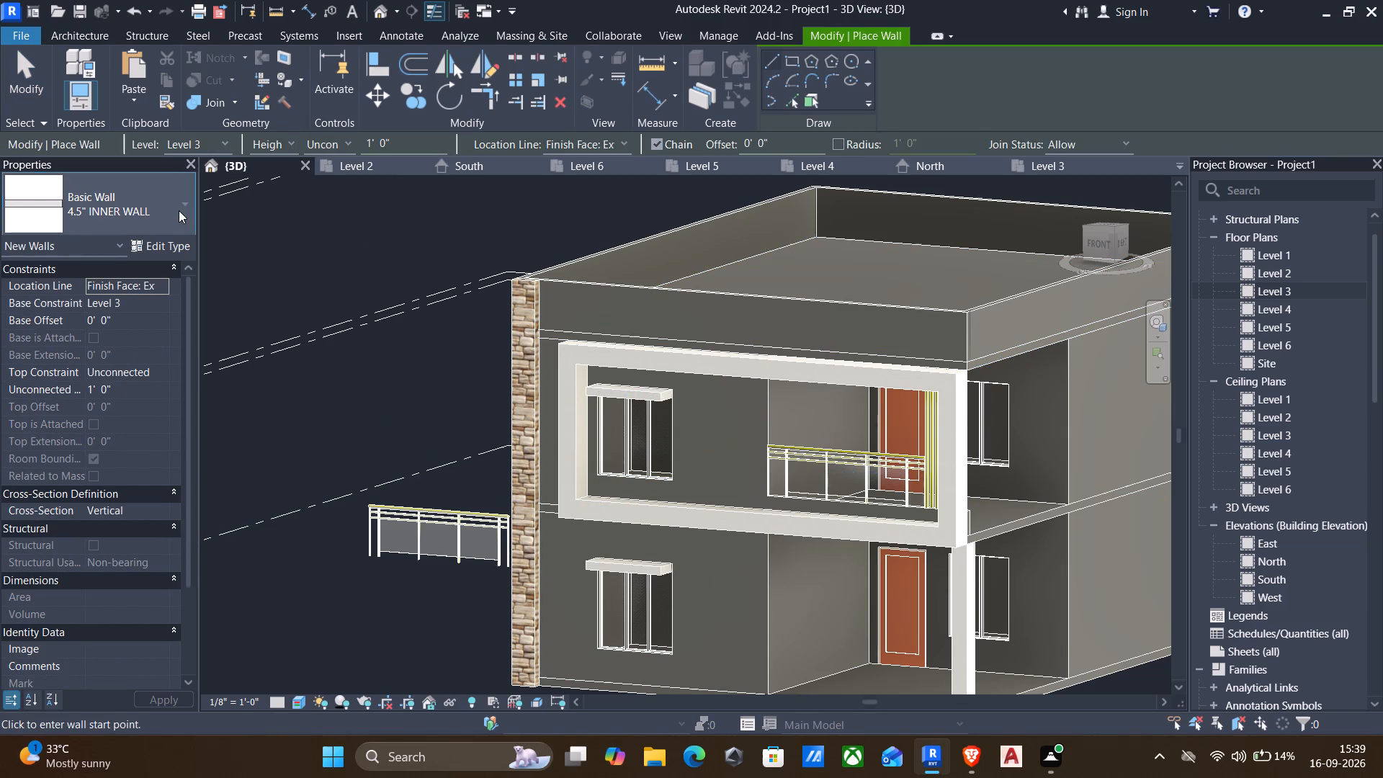
{"action": "left_click", "coordinate": [81, 336]}
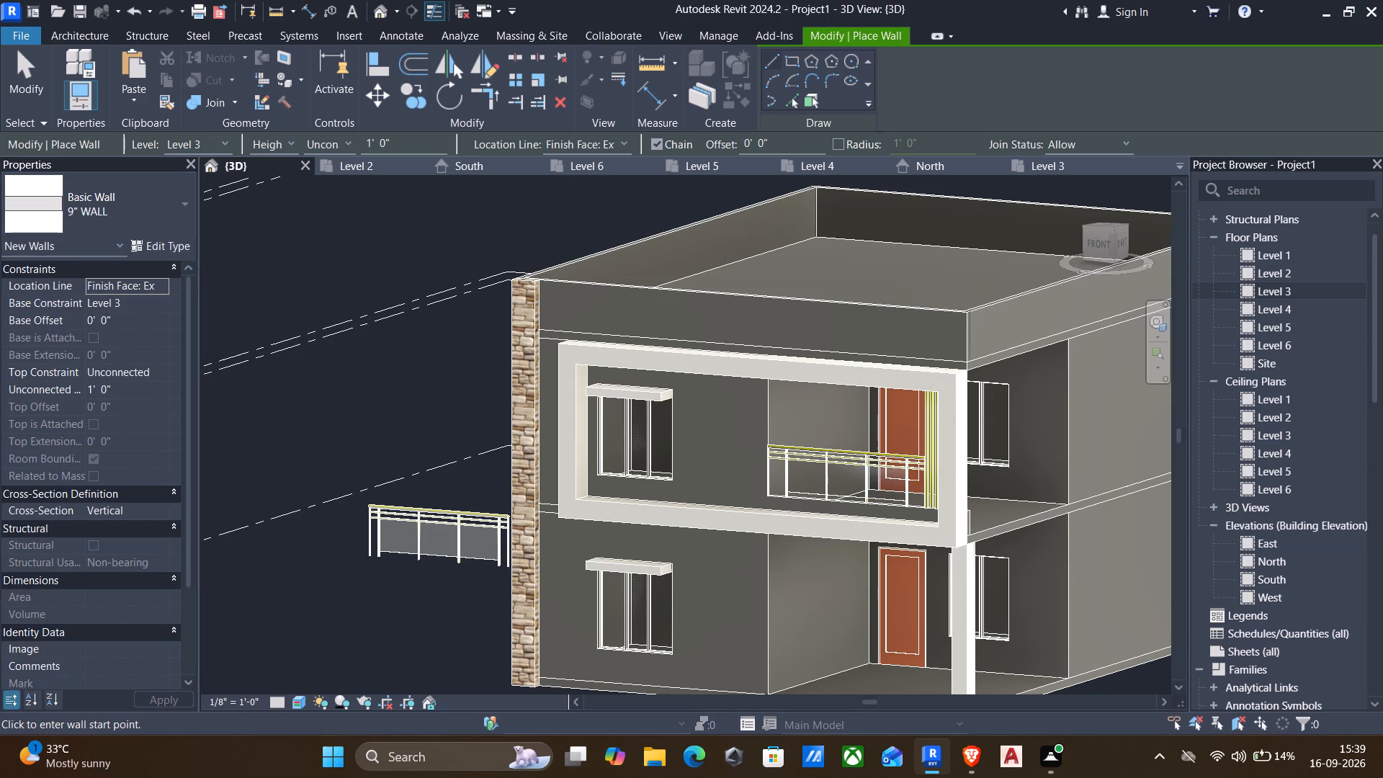
{"action": "left_click", "coordinate": [175, 245]}
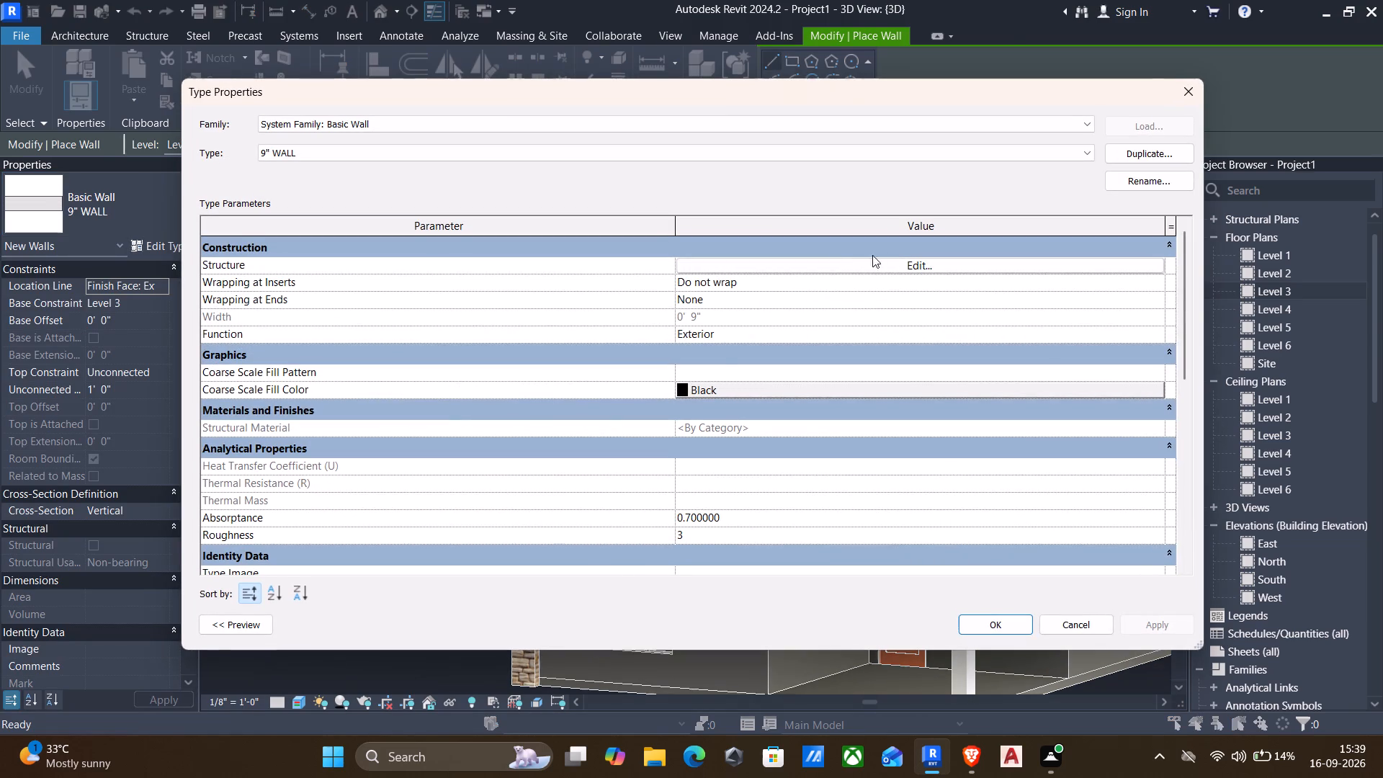
{"action": "left_click", "coordinate": [897, 262]}
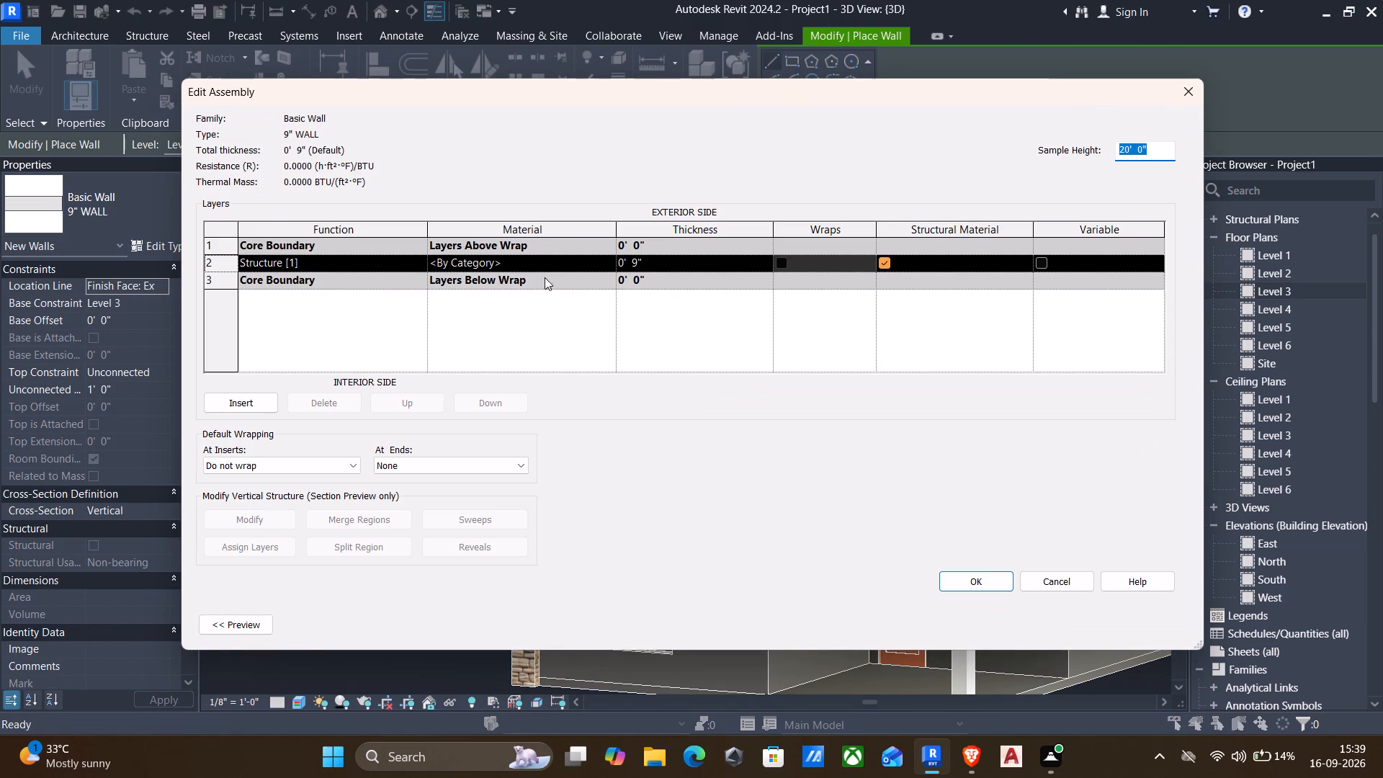
{"action": "left_click", "coordinate": [601, 264]}
{"action": "left_click", "coordinate": [607, 259]}
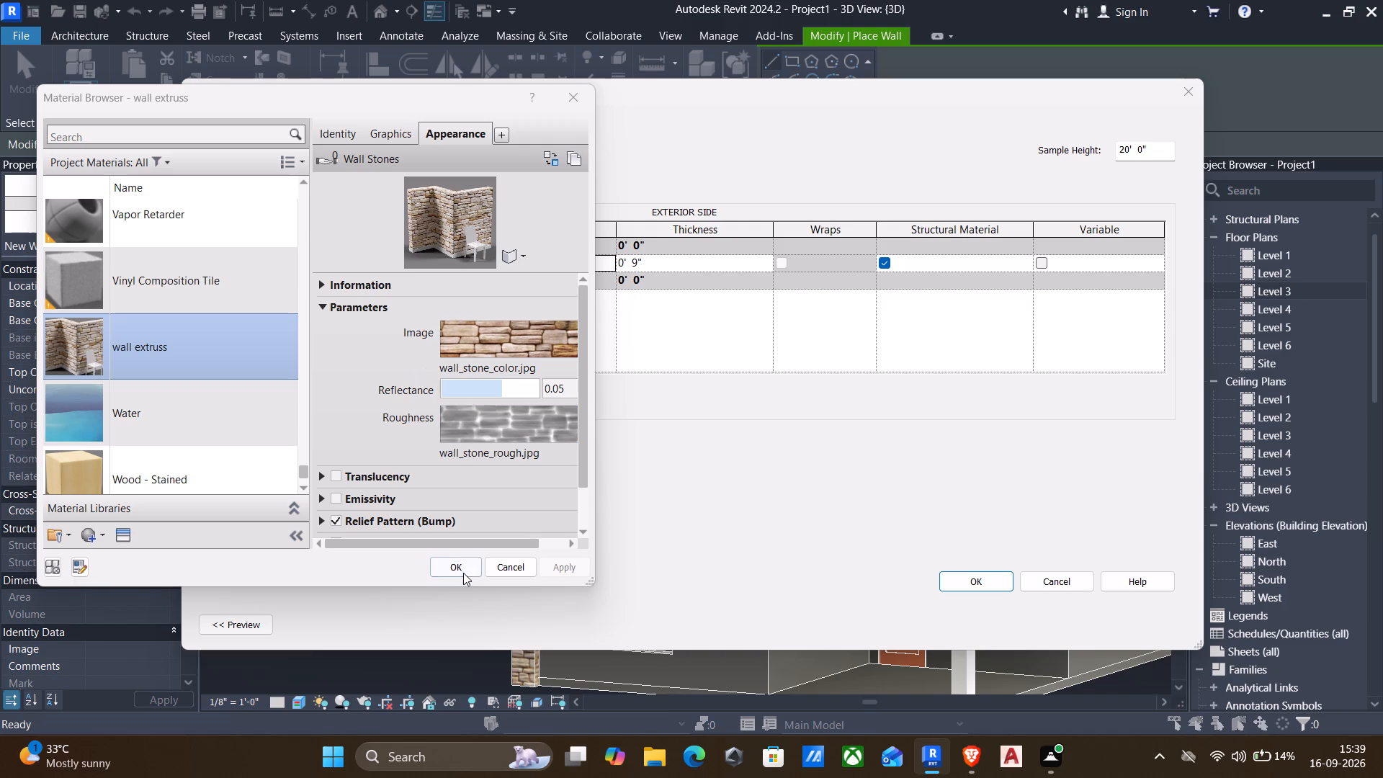
{"action": "left_click", "coordinate": [464, 568]}
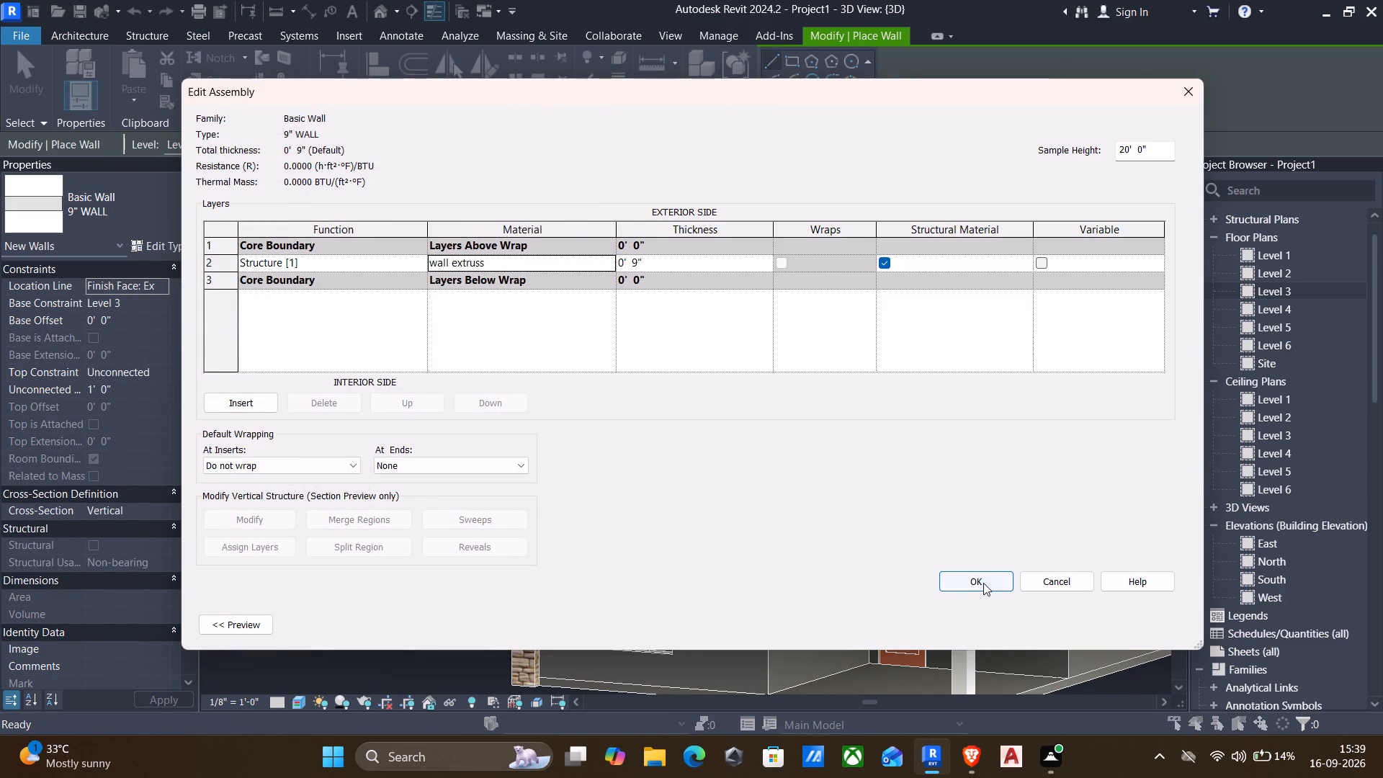
{"action": "left_click", "coordinate": [983, 583]}
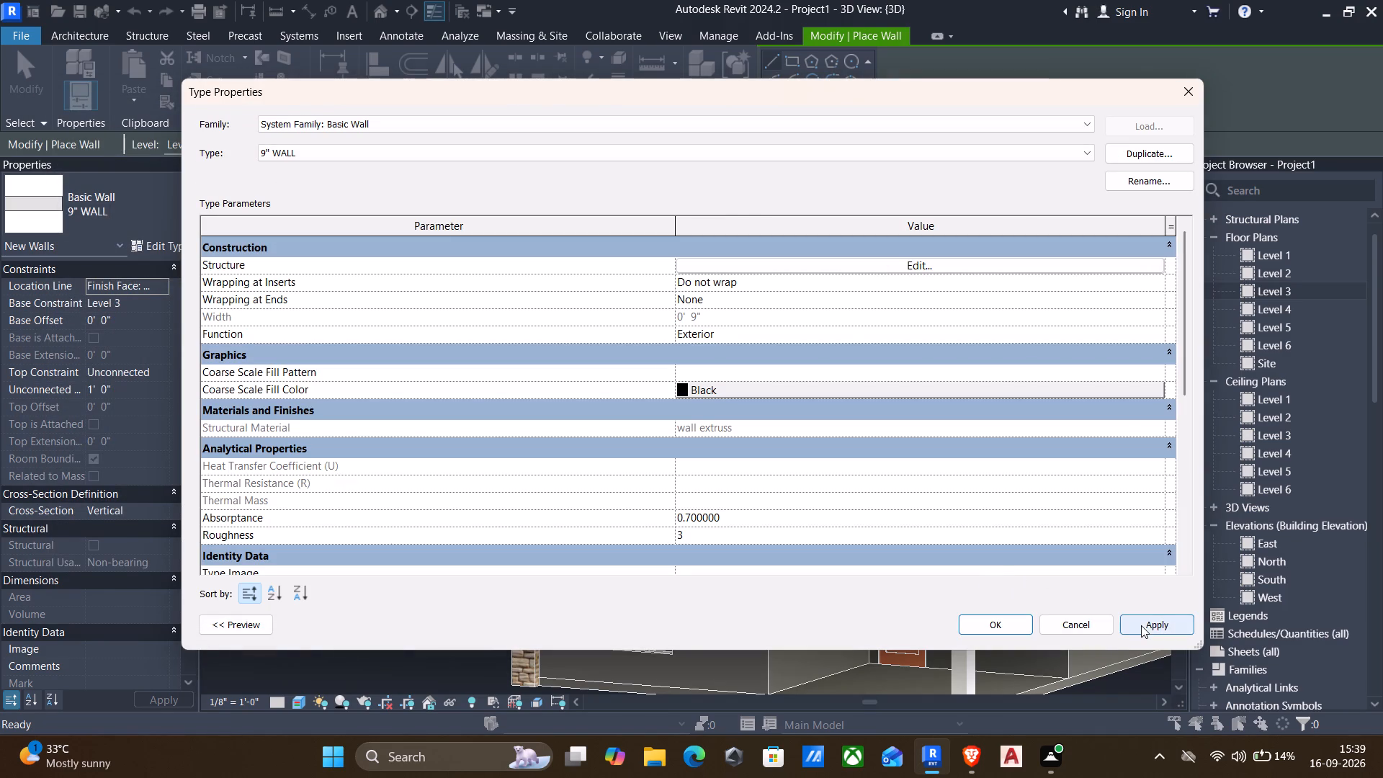
{"action": "left_click", "coordinate": [1141, 626]}
{"action": "left_click", "coordinate": [992, 624]}
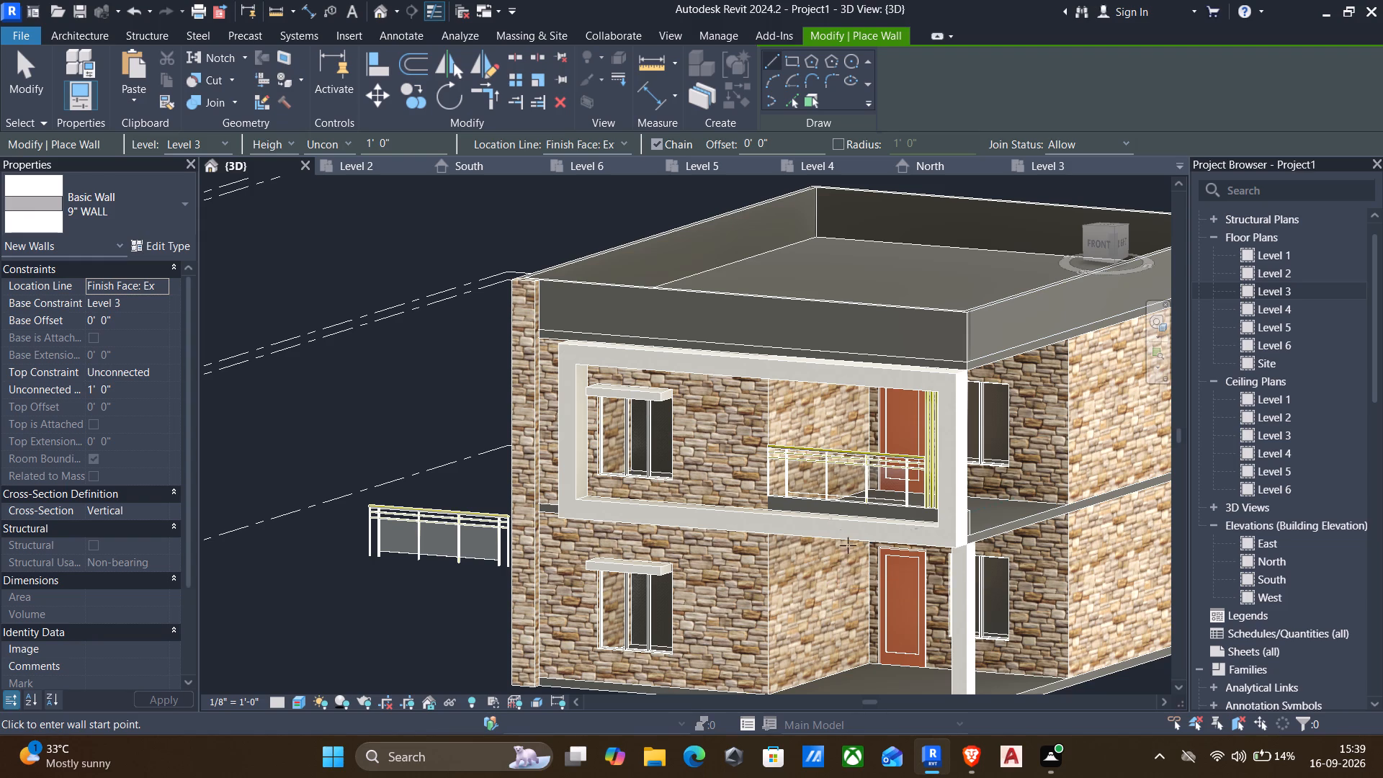
Examine the stone finish on the exterior walls up close and from several angles, leaving the wall placement command.
{"action": "scroll", "coordinate": [805, 452], "scroll_direction": "up", "scroll_amount": 4}
{"action": "scroll", "coordinate": [747, 477], "scroll_direction": "up", "scroll_amount": 4}
{"action": "scroll", "coordinate": [645, 457], "scroll_direction": "up", "scroll_amount": 5}
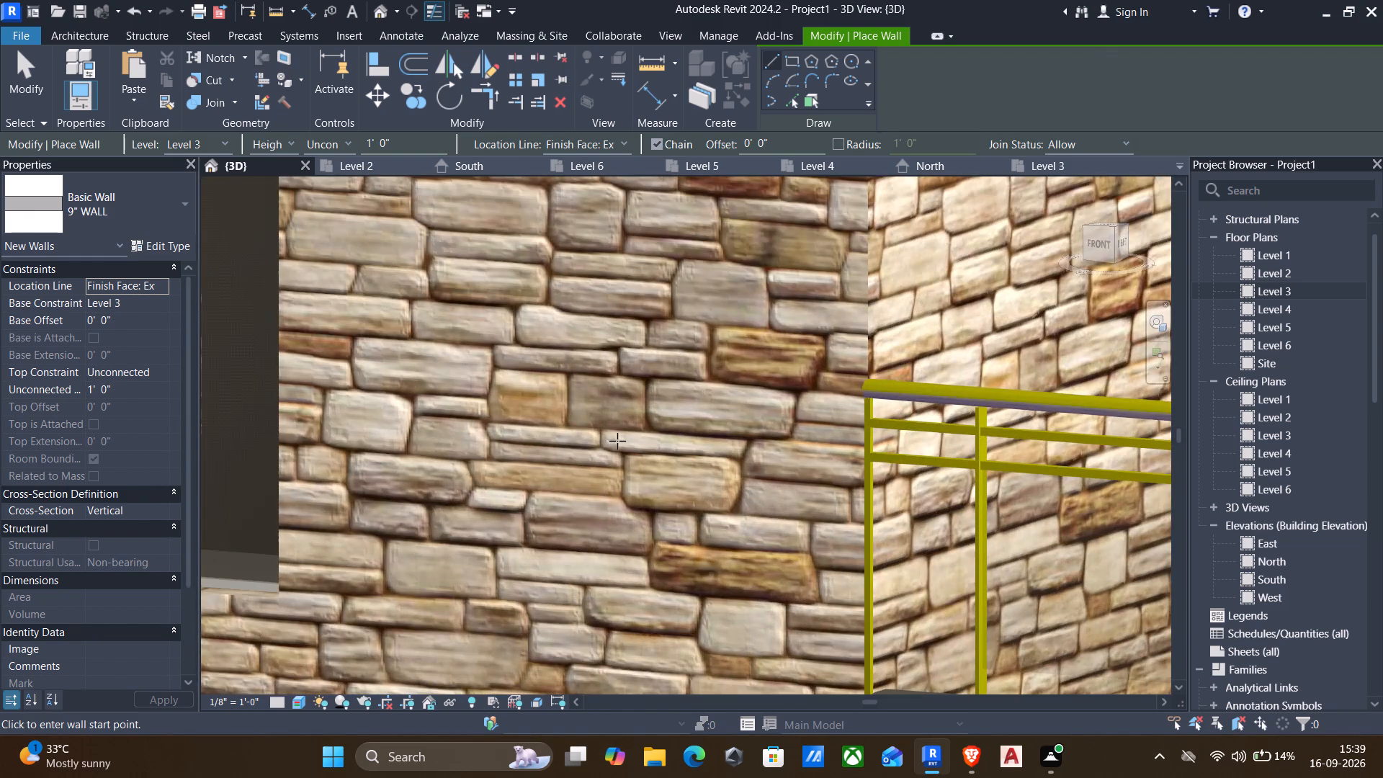
{"action": "scroll", "coordinate": [617, 441], "scroll_direction": "down", "scroll_amount": 16}
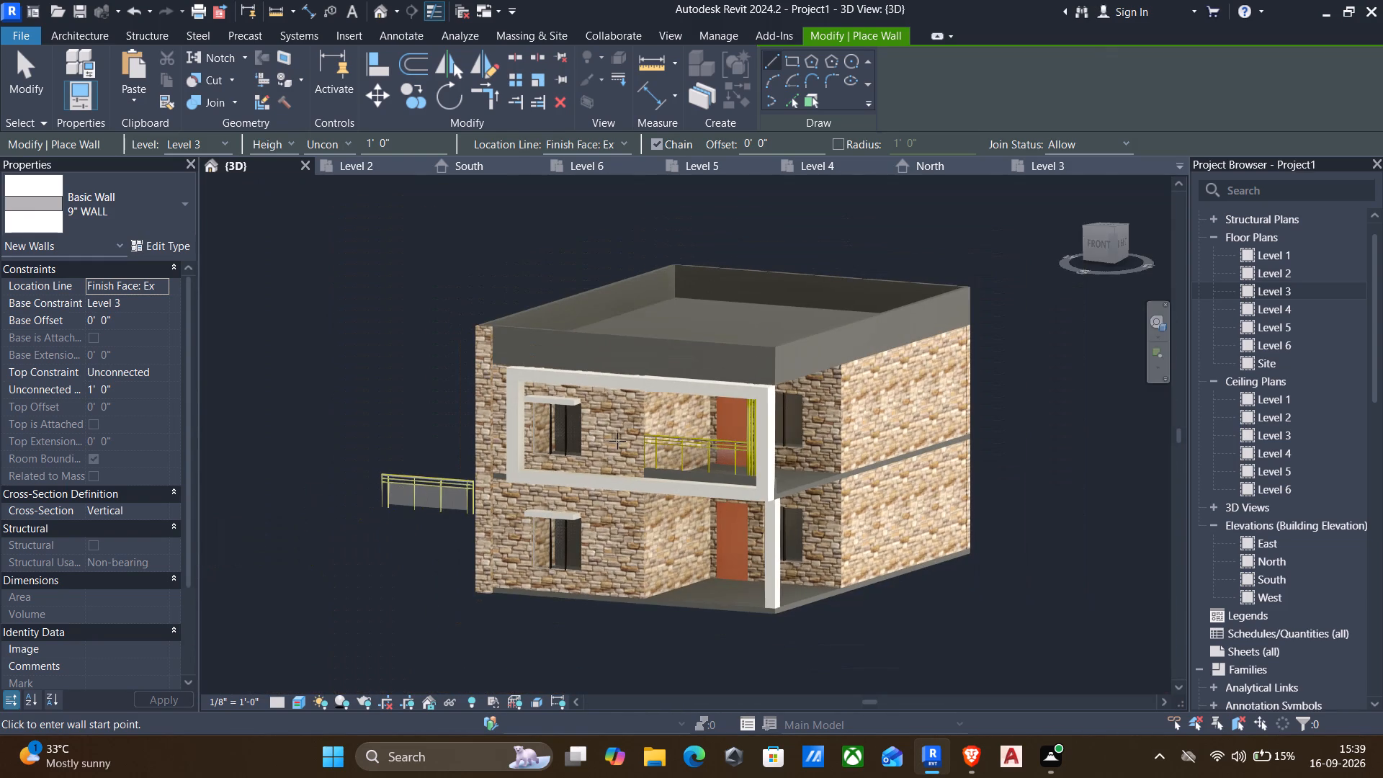
{"action": "middle_click_drag", "start_coordinate": [441, 540], "coordinate": [511, 519], "text": "shift"}
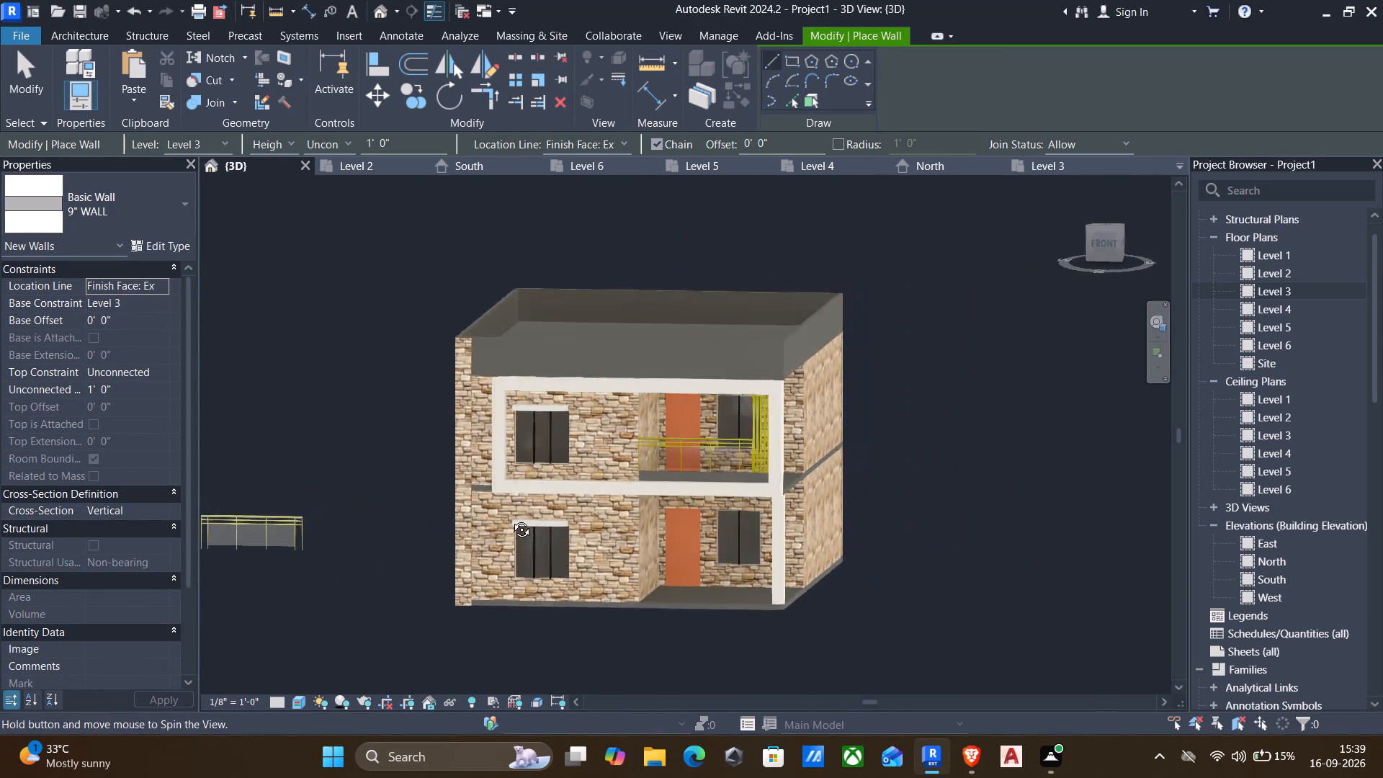
{"action": "middle_click_drag", "start_coordinate": [511, 519], "coordinate": [406, 545], "text": "shift"}
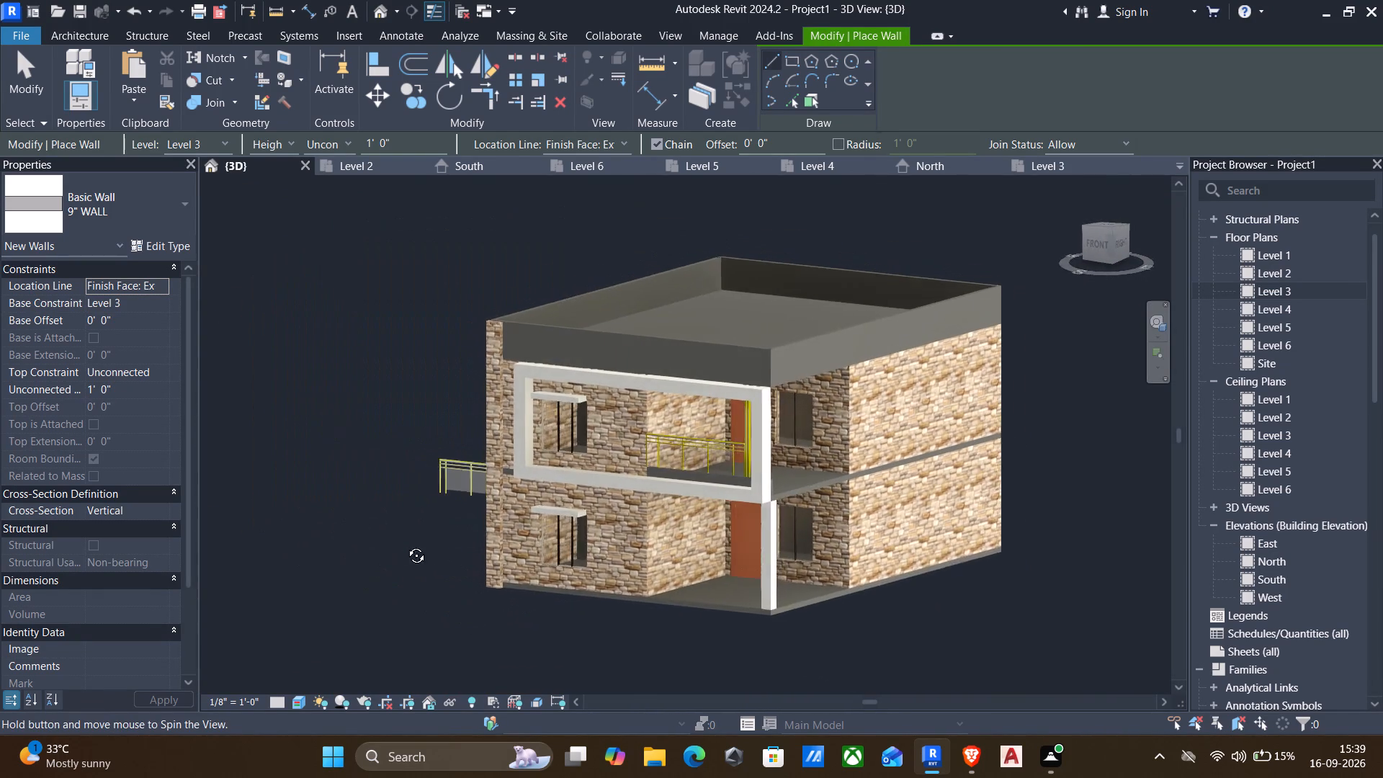
{"action": "middle_click_drag", "start_coordinate": [406, 545], "coordinate": [363, 560], "text": "shift"}
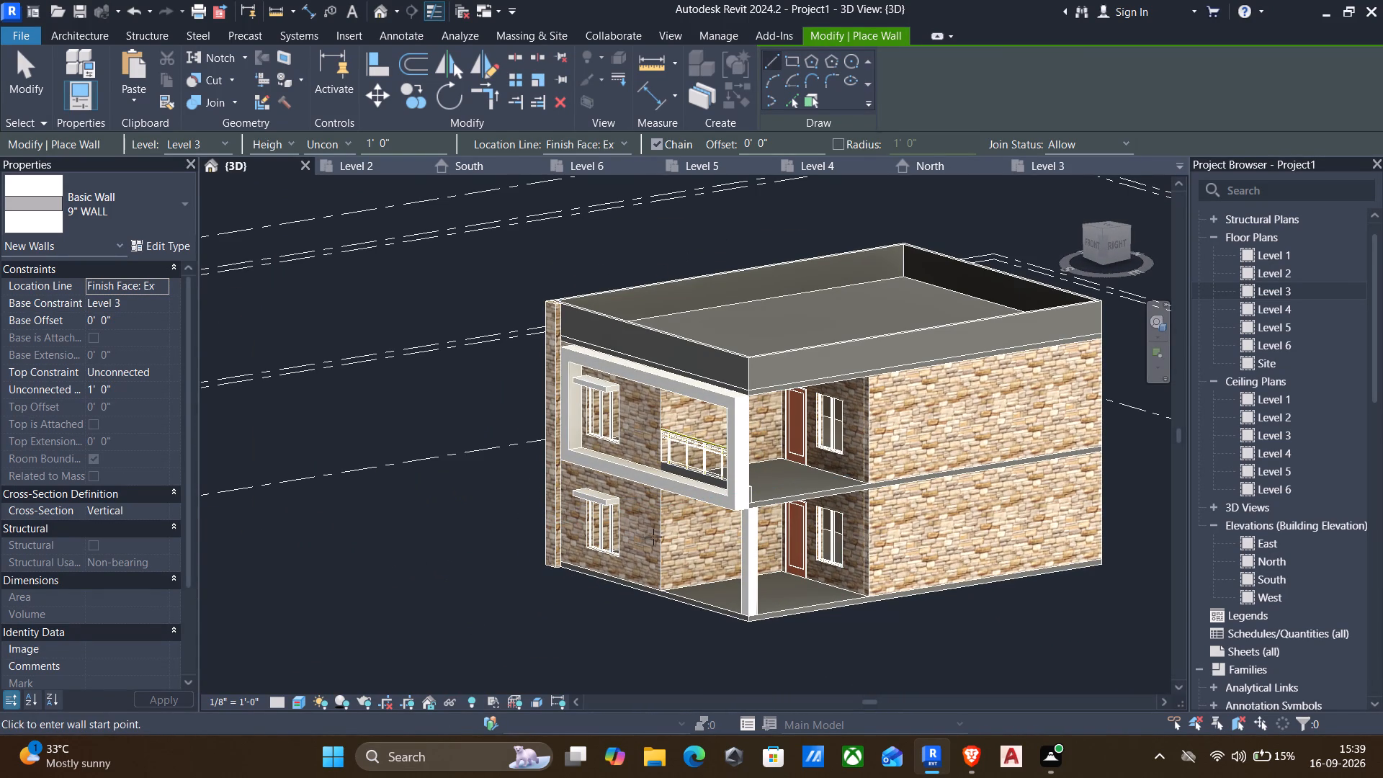
{"action": "key", "text": "Escape"}
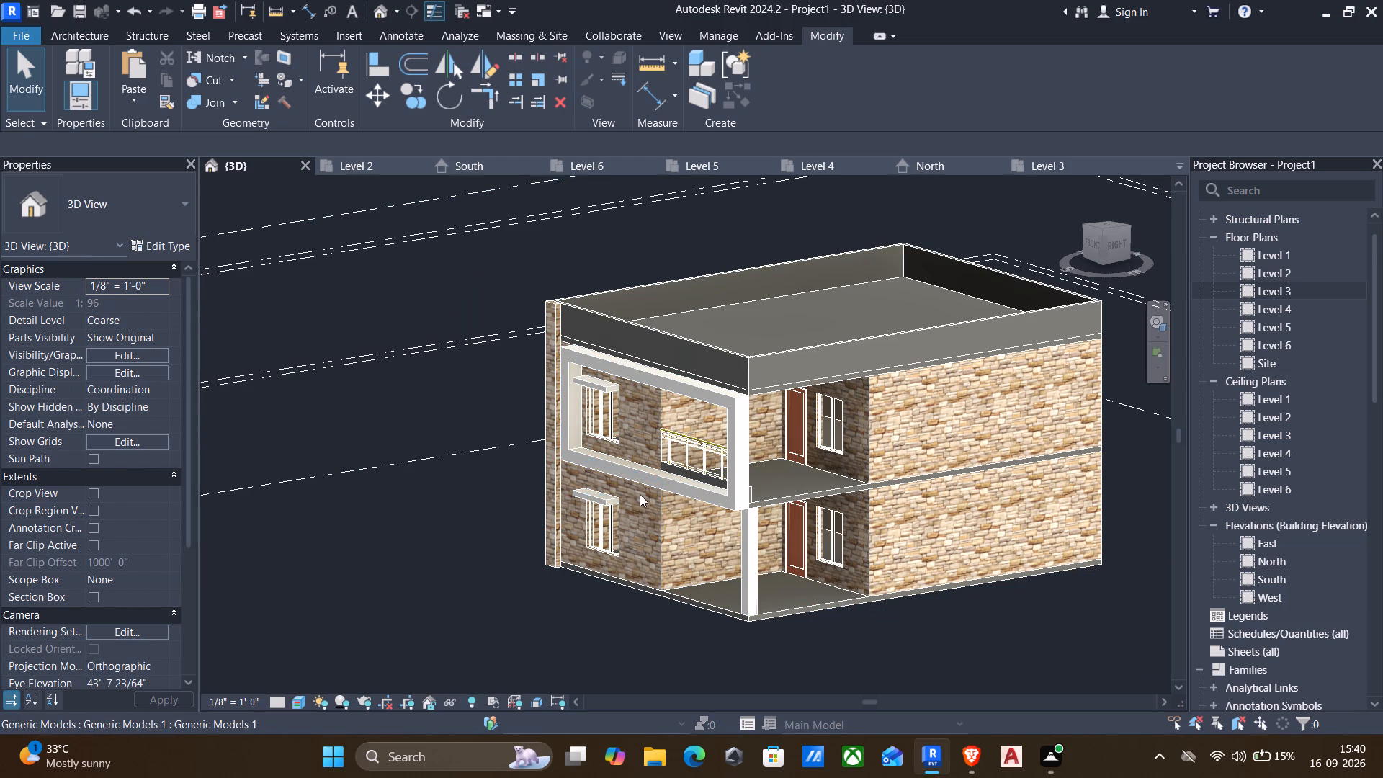
Open the 9" WALL assembly and inspect the project materials and the wall extruss material's Wall Stones texture image.
{"action": "type", "text": "wa"}
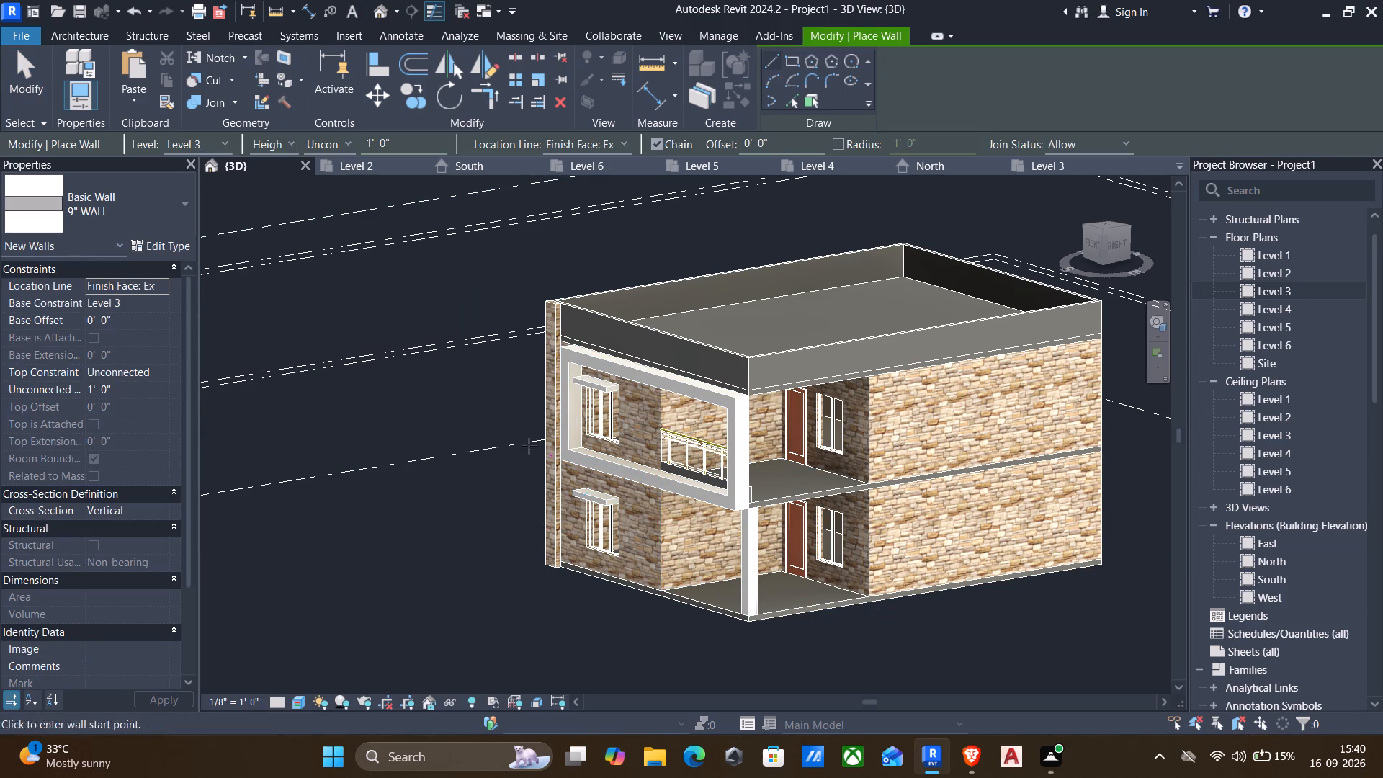
{"action": "left_click", "coordinate": [169, 247]}
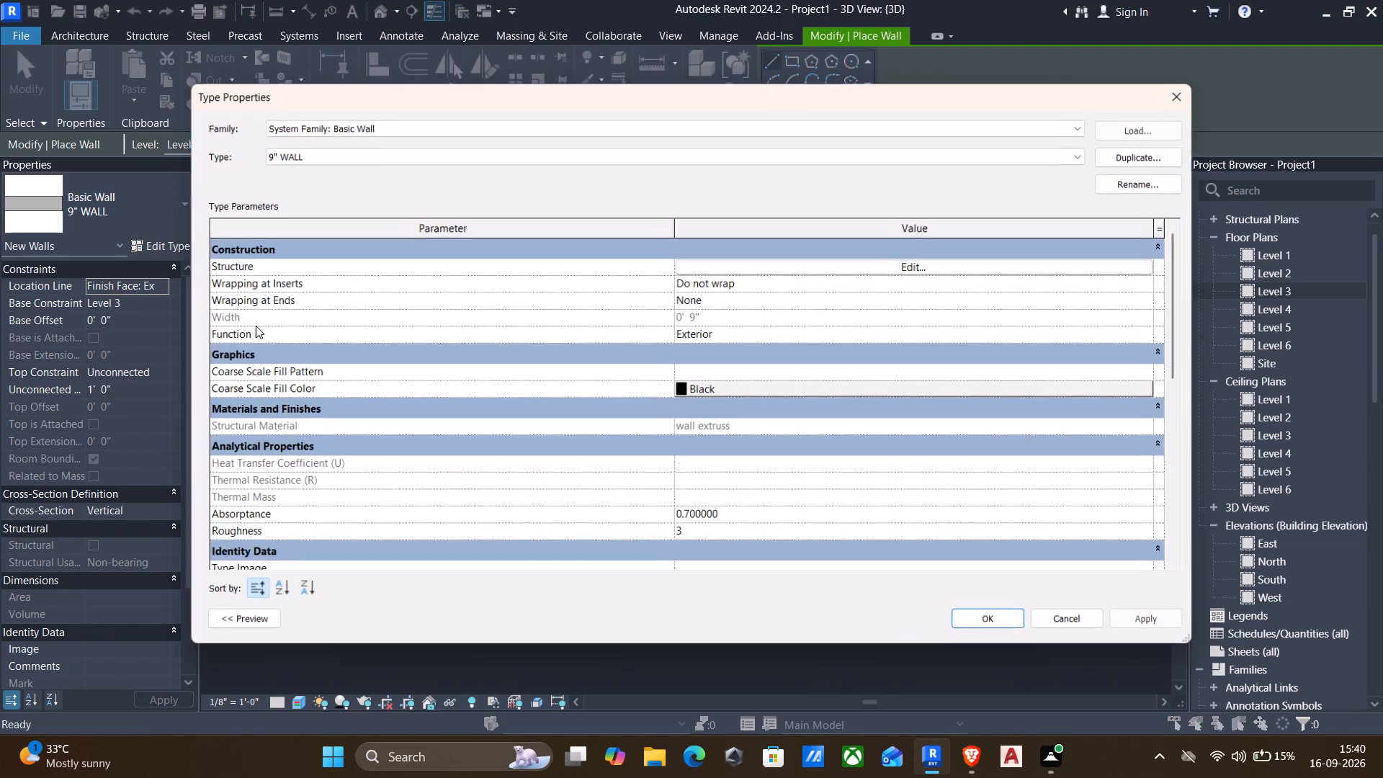
{"action": "left_click", "coordinate": [882, 259]}
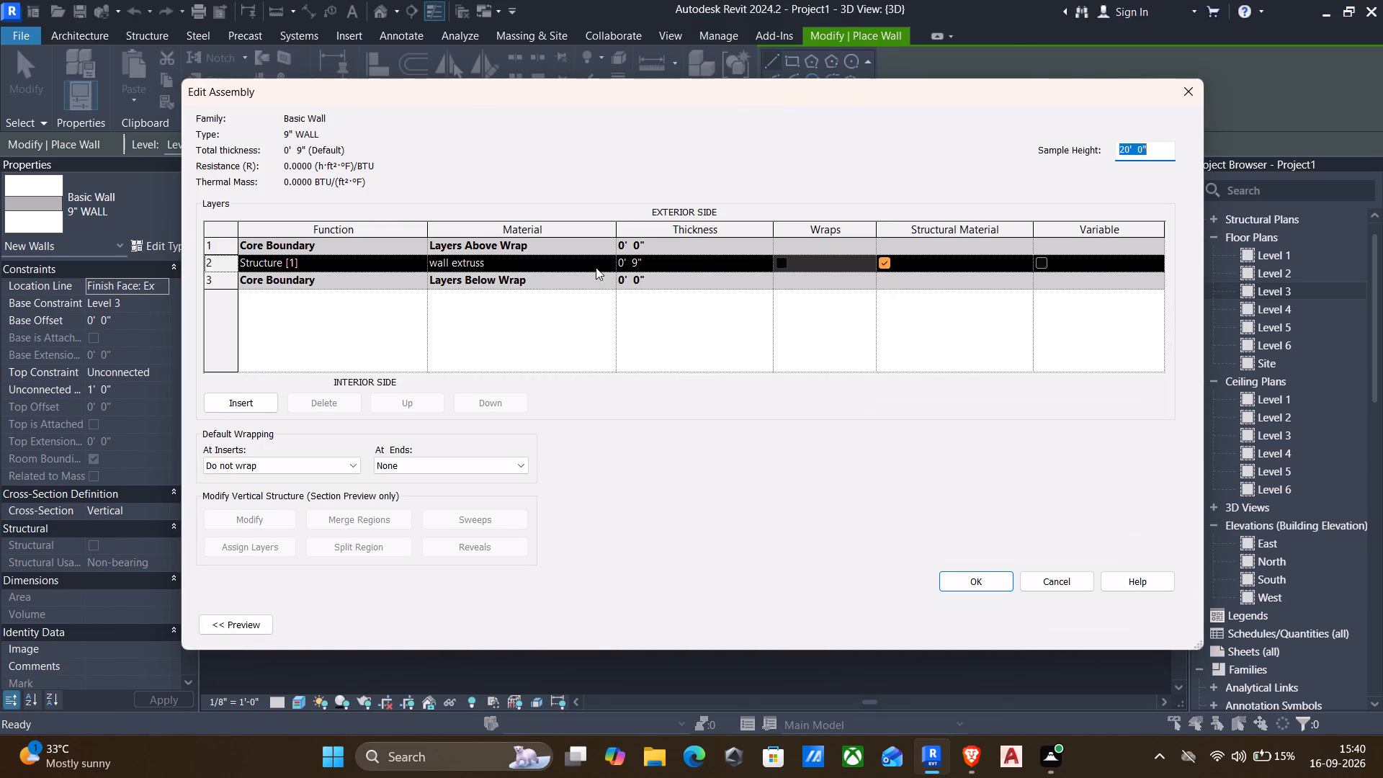
{"action": "left_click", "coordinate": [489, 259]}
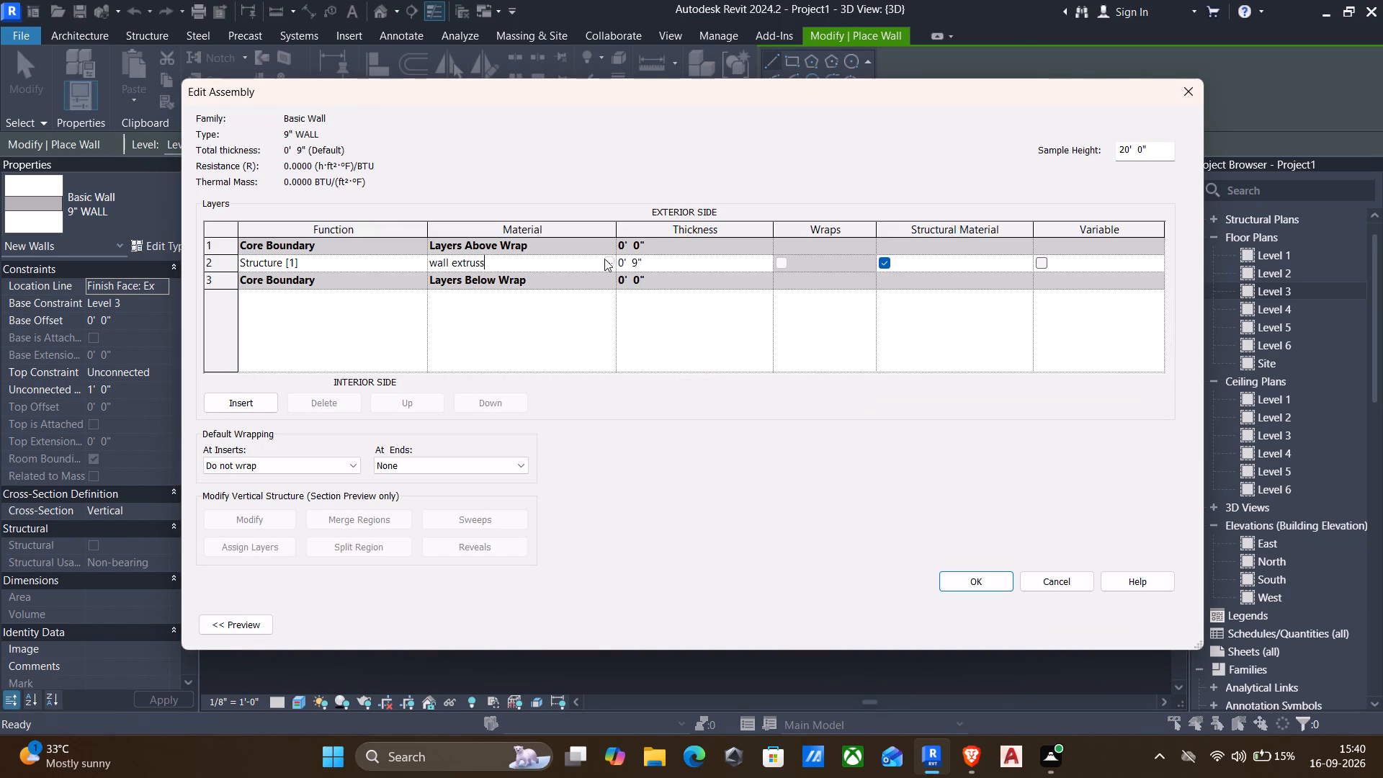
{"action": "left_click", "coordinate": [607, 257]}
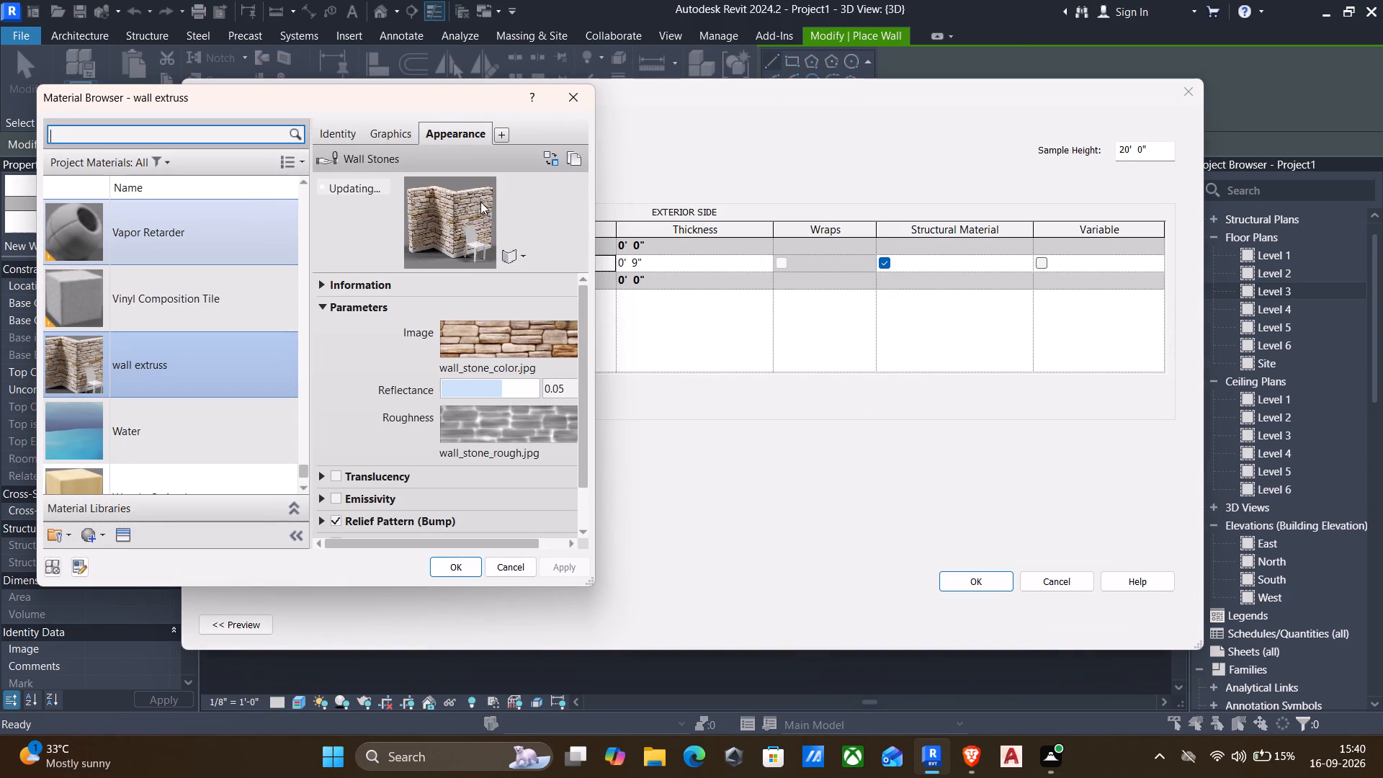
{"action": "scroll", "coordinate": [382, 243], "scroll_direction": "up", "scroll_amount": 4}
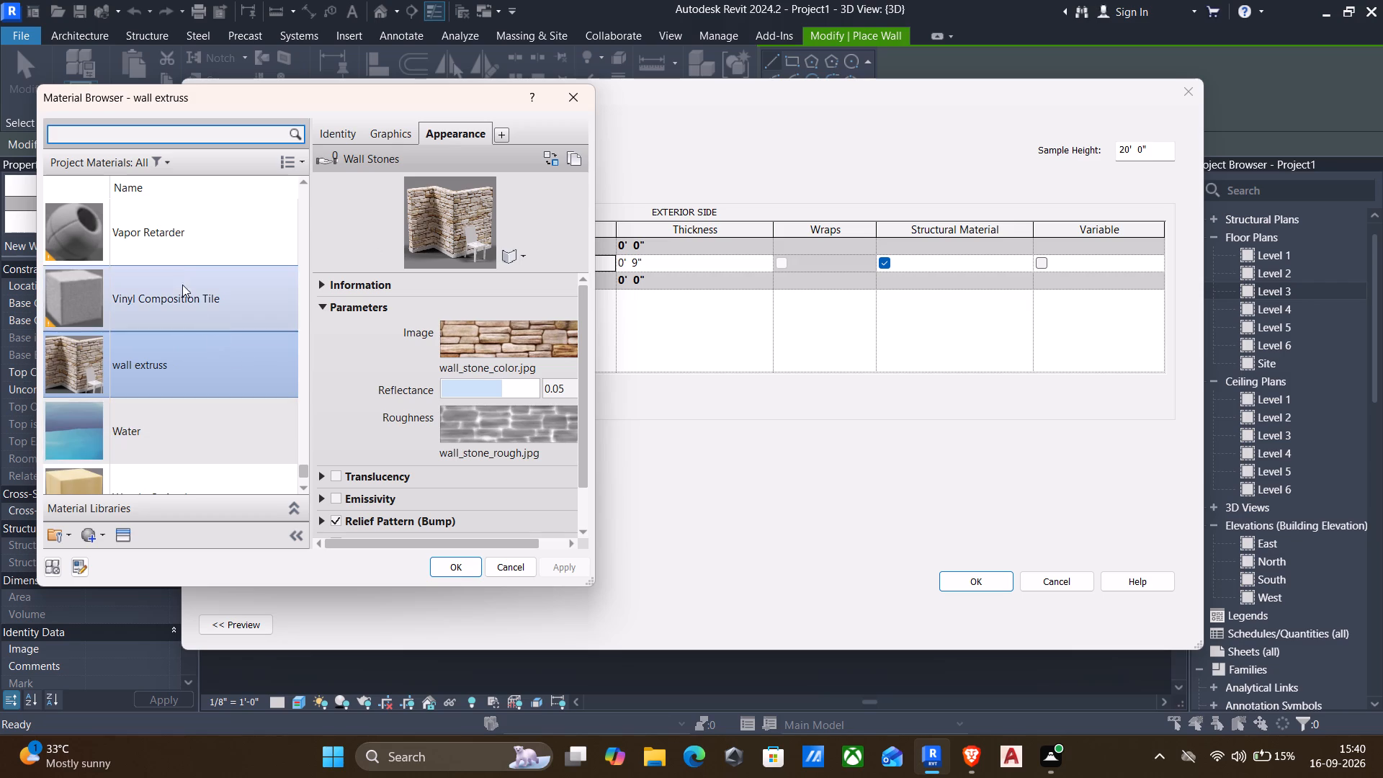
{"action": "scroll", "coordinate": [182, 259], "scroll_direction": "up", "scroll_amount": 9}
{"action": "scroll", "coordinate": [183, 249], "scroll_direction": "up", "scroll_amount": 20}
{"action": "scroll", "coordinate": [183, 249], "scroll_direction": "up", "scroll_amount": 11}
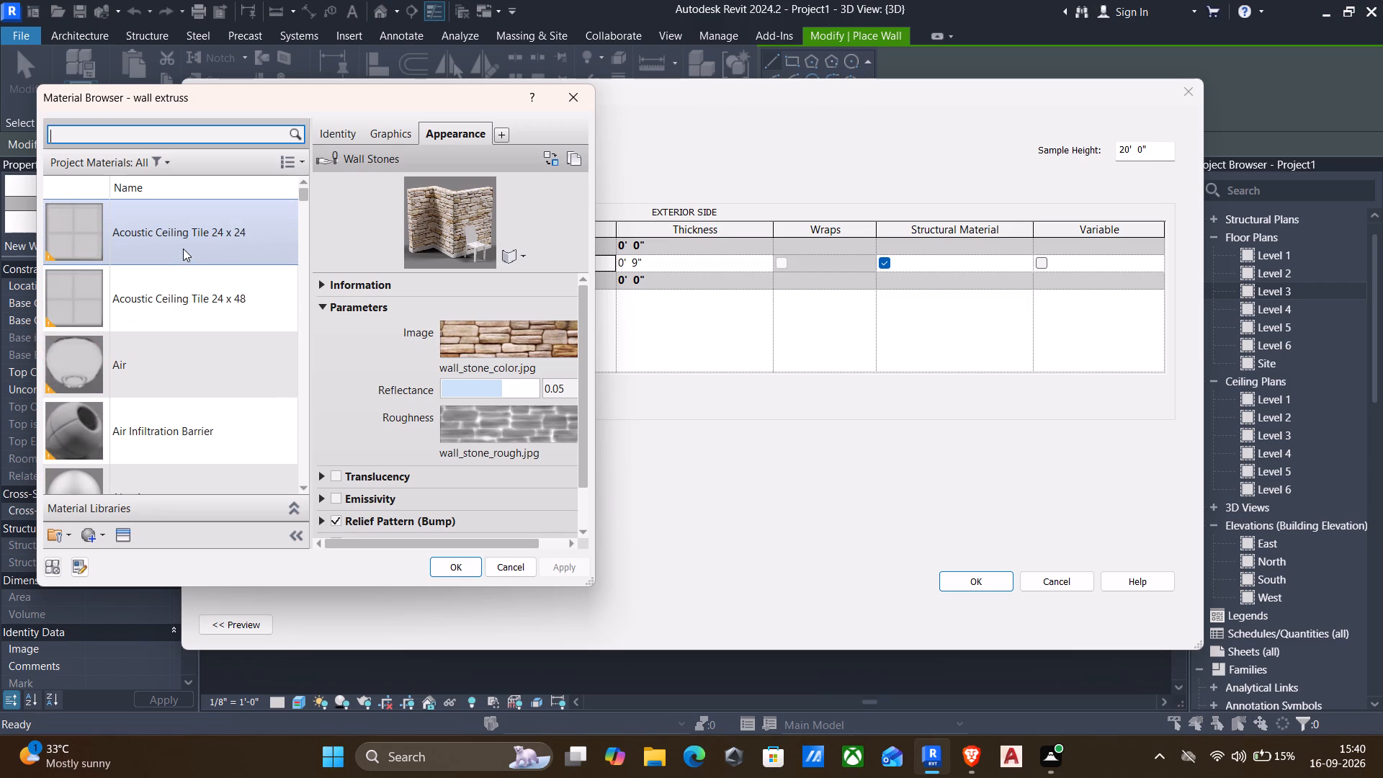
{"action": "scroll", "coordinate": [183, 249], "scroll_direction": "up", "scroll_amount": 14}
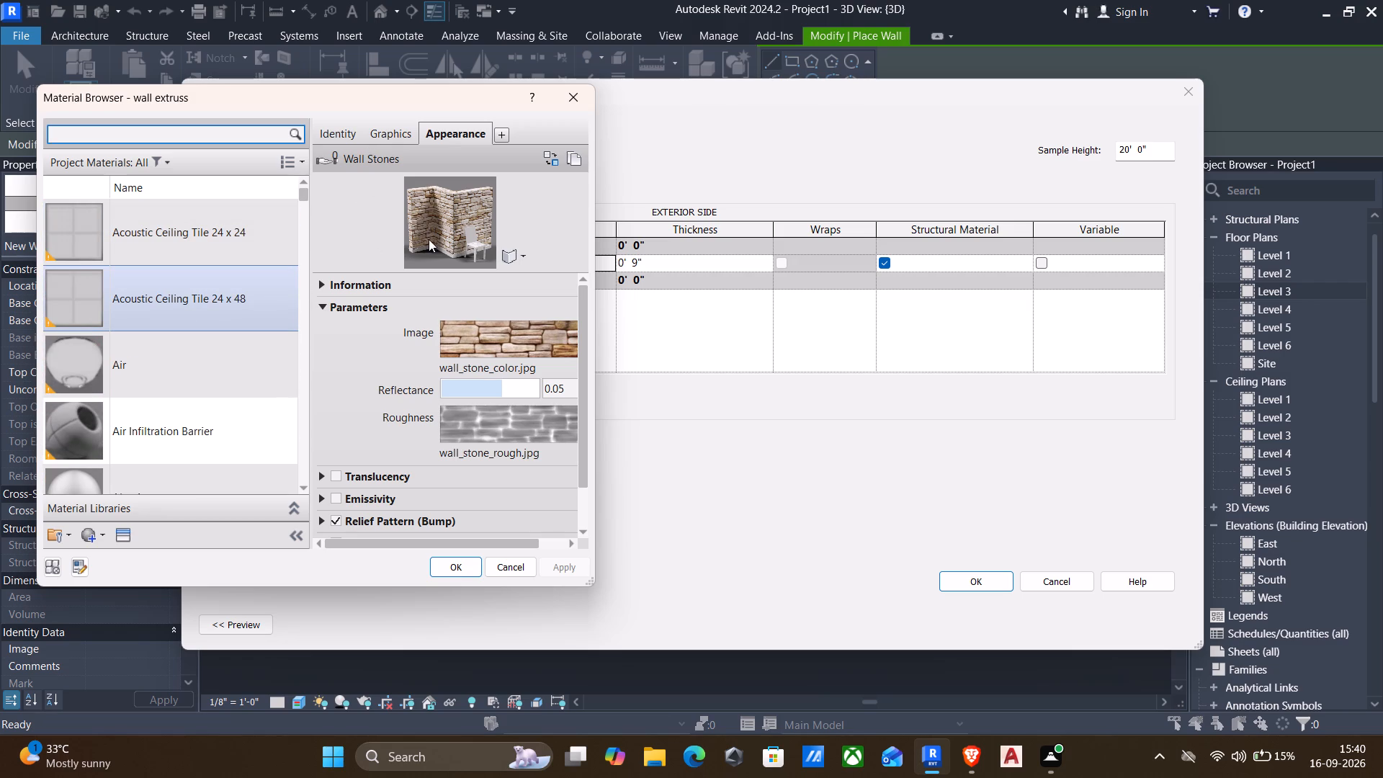
{"action": "left_click", "coordinate": [522, 340]}
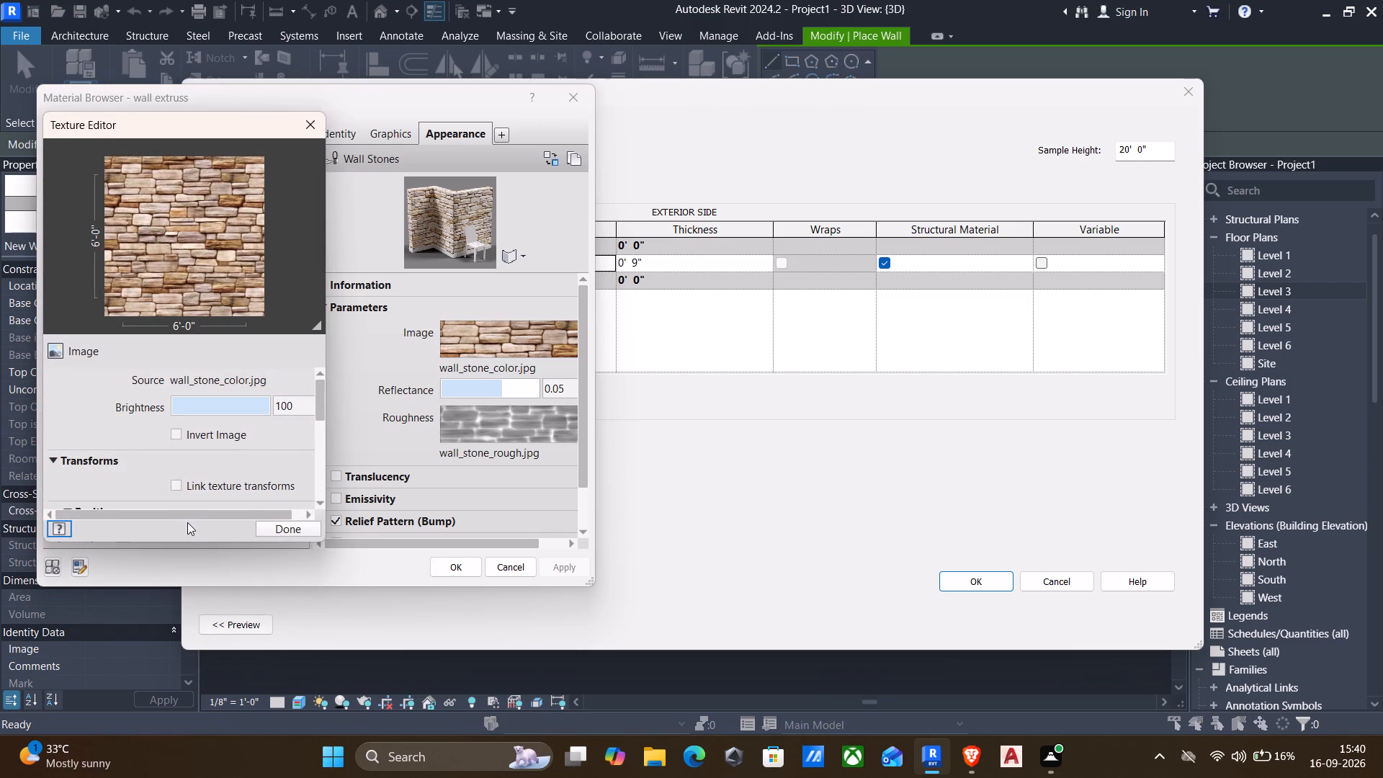
{"action": "left_click", "coordinate": [322, 136]}
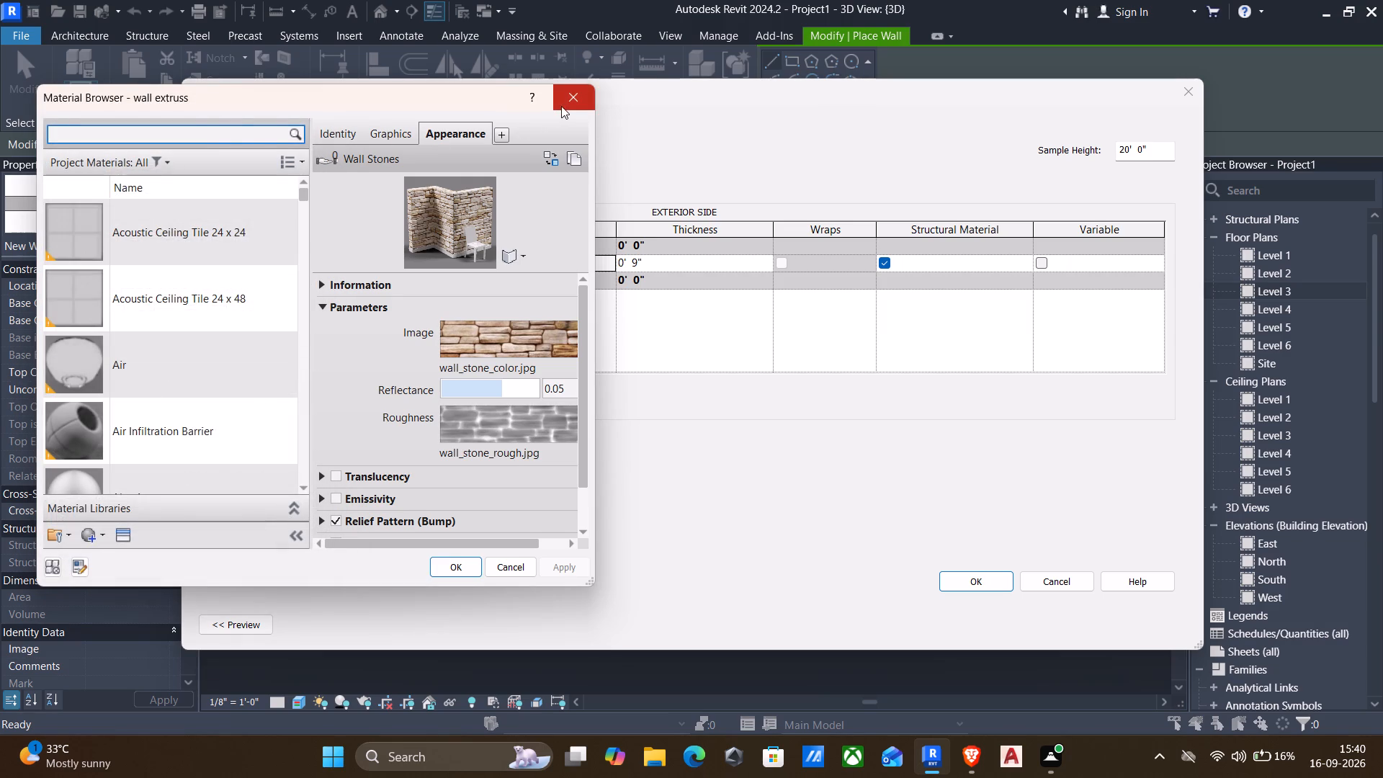
{"action": "left_click", "coordinate": [562, 106]}
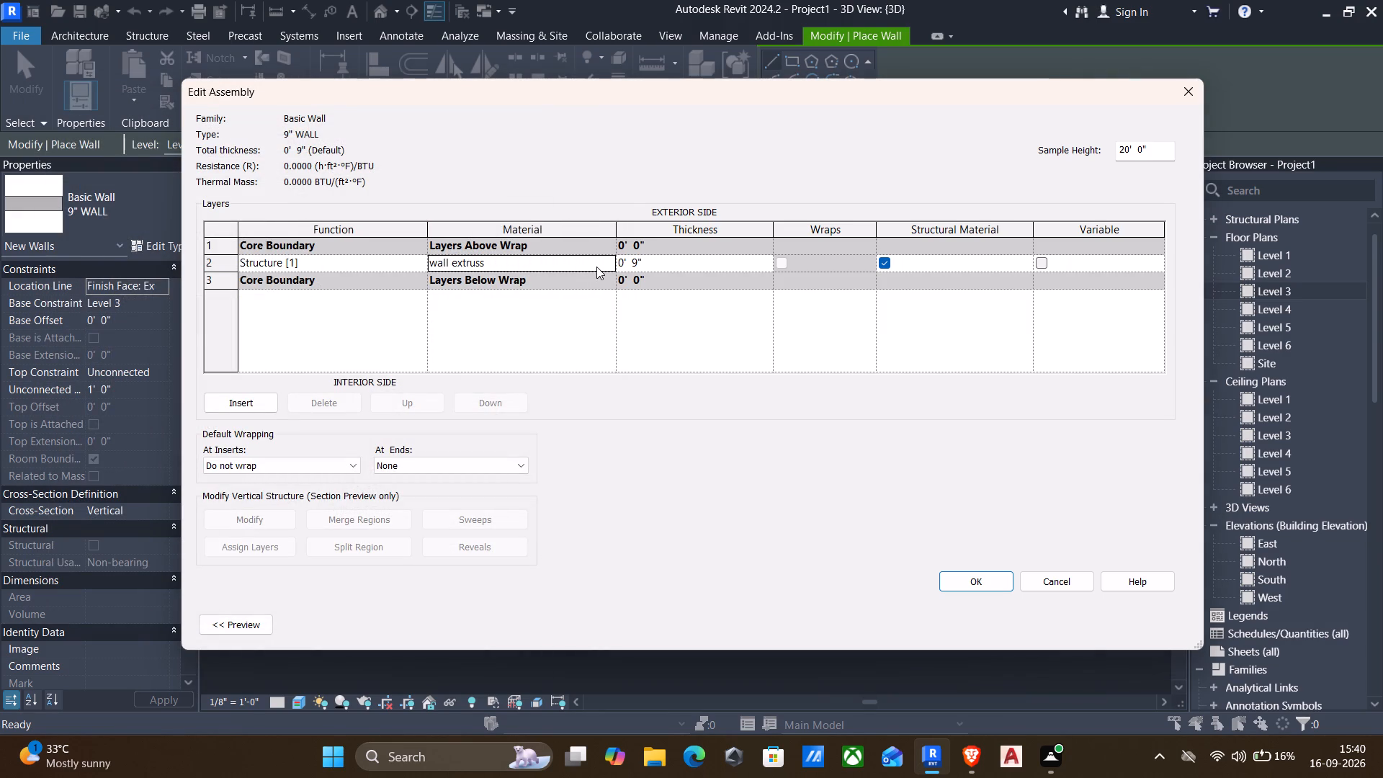
Assign the Asphalt, Pavement, Light Grey material to the Structure layer of the 9" WALL type and apply the type change.
{"action": "left_click", "coordinate": [601, 267]}
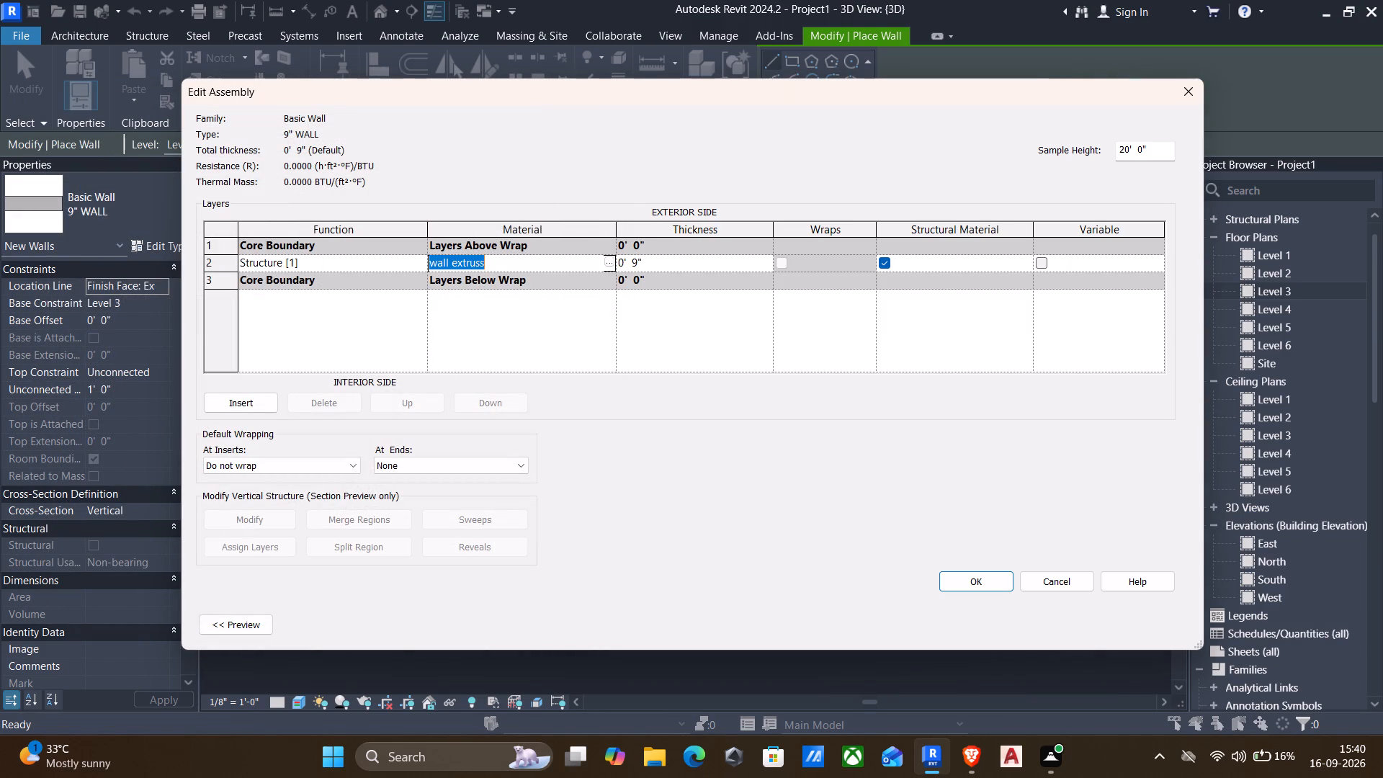
{"action": "key", "text": "BackSpace"}
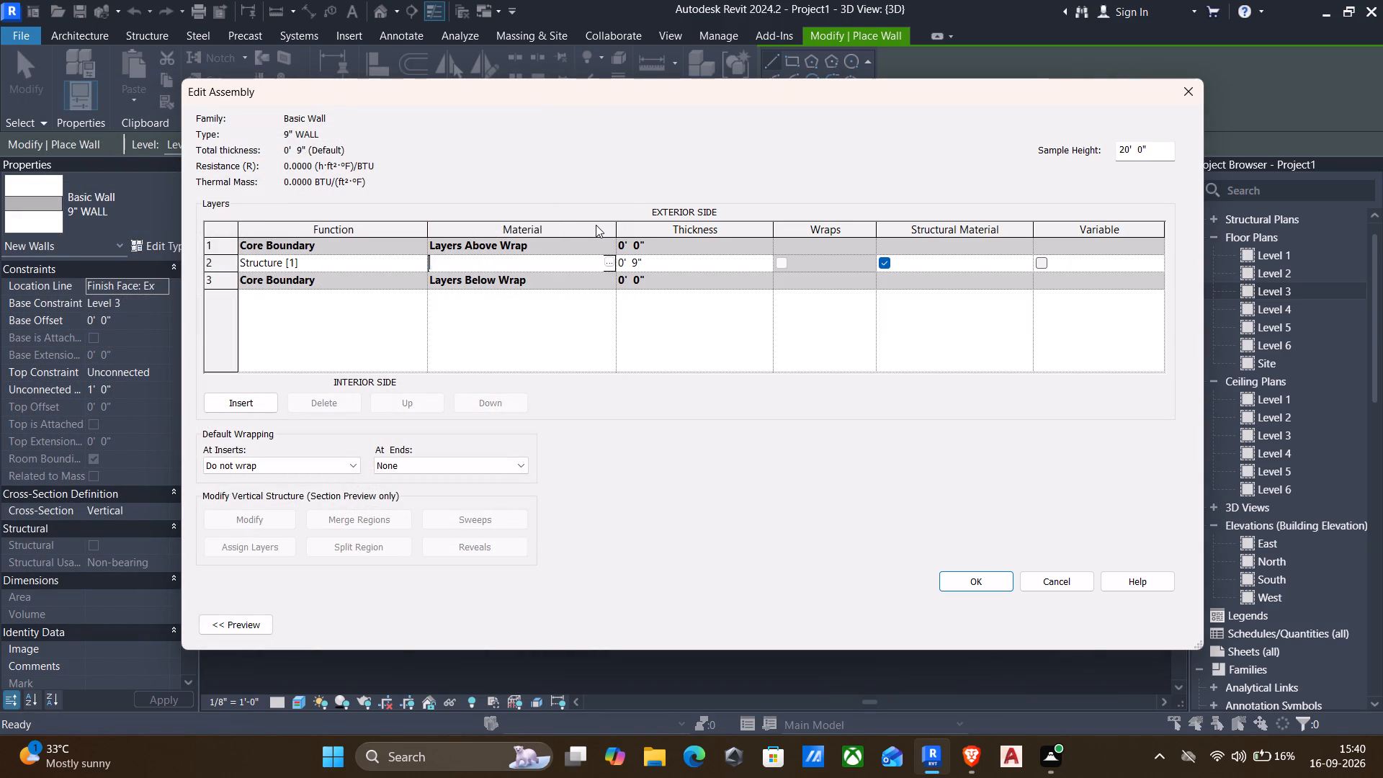
{"action": "left_click", "coordinate": [607, 265]}
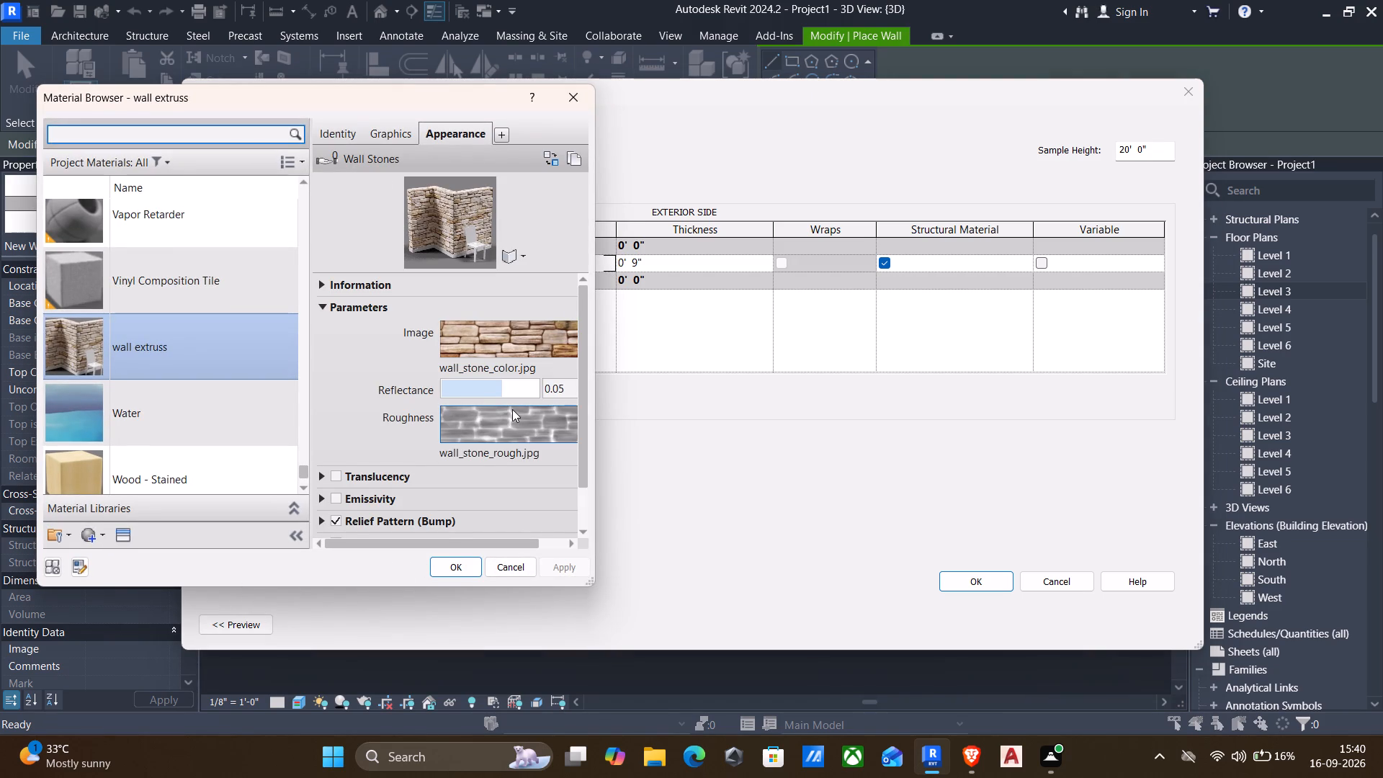
{"action": "left_click", "coordinate": [586, 97]}
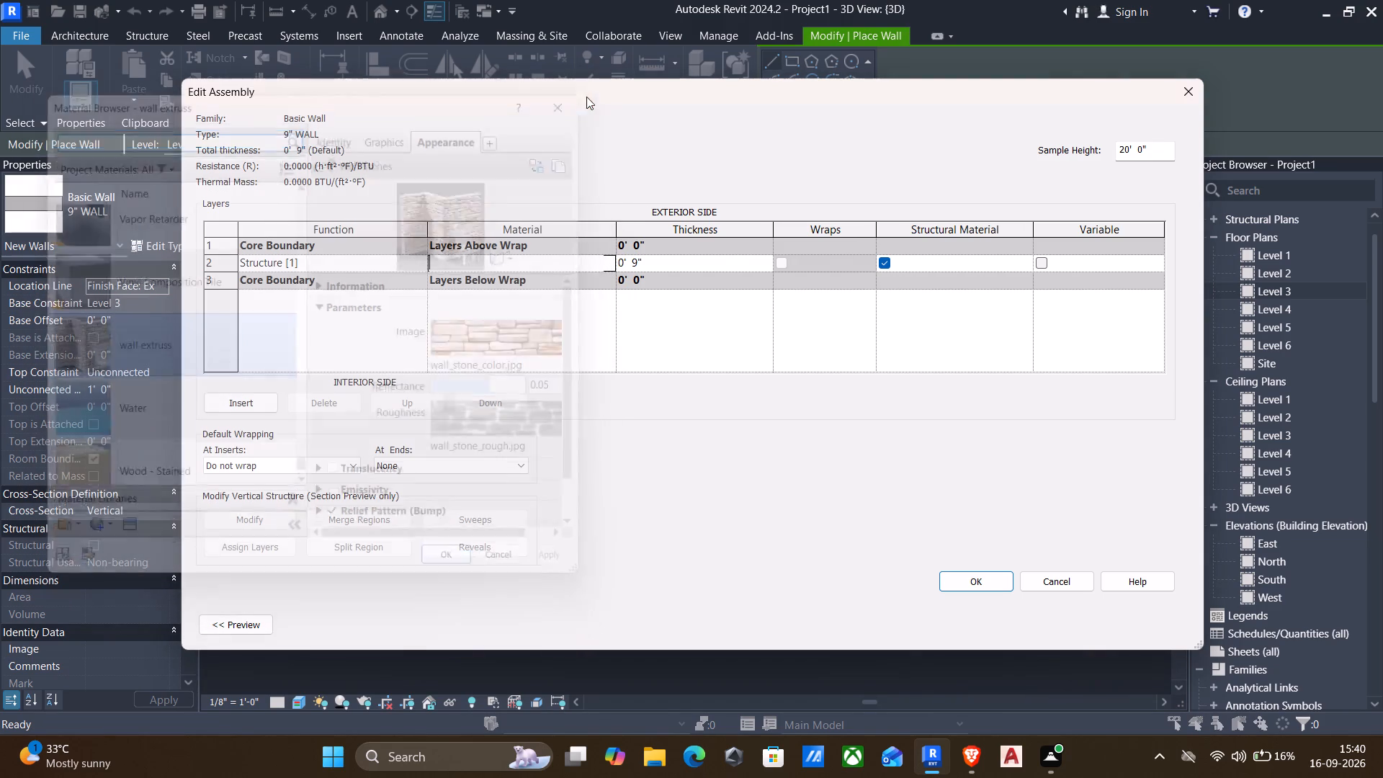
{"action": "left_click", "coordinate": [607, 264]}
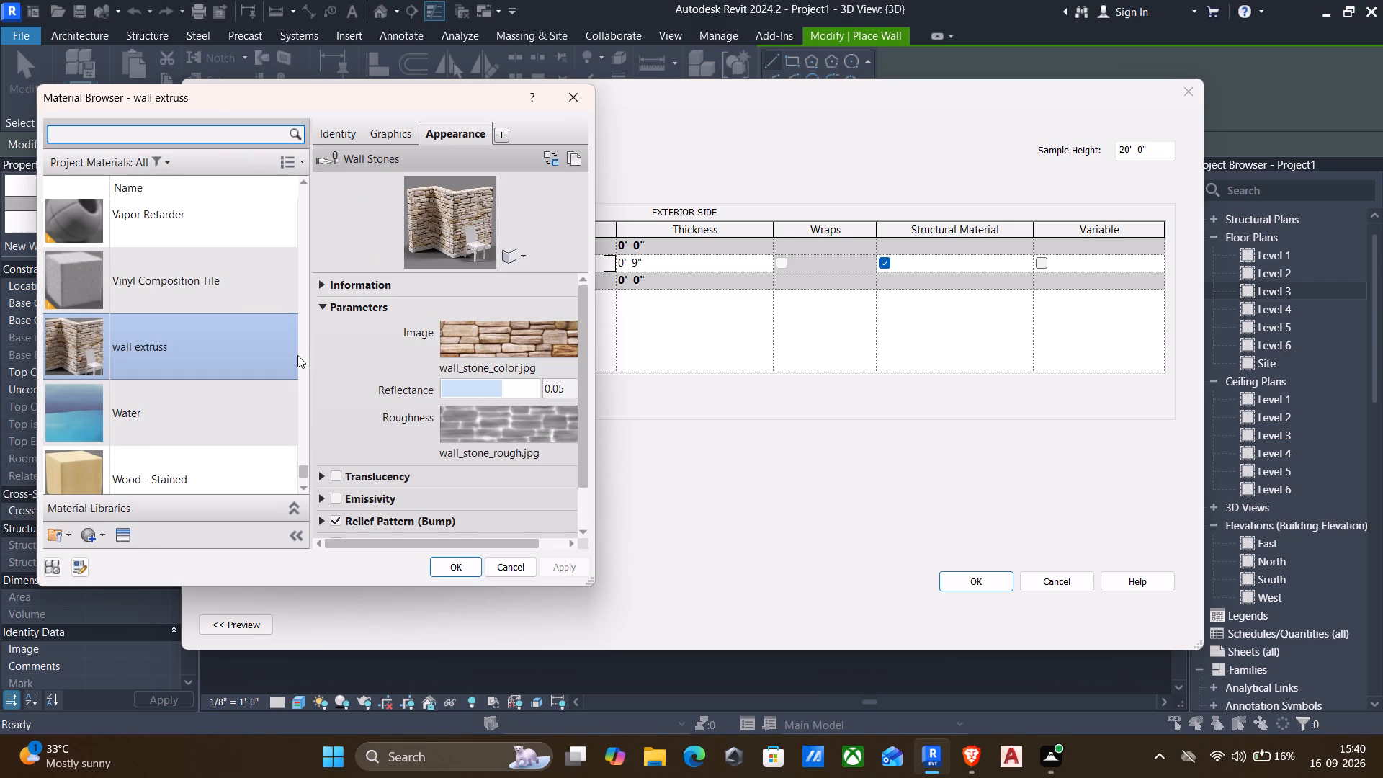
{"action": "scroll", "coordinate": [182, 249], "scroll_direction": "down", "scroll_amount": 4}
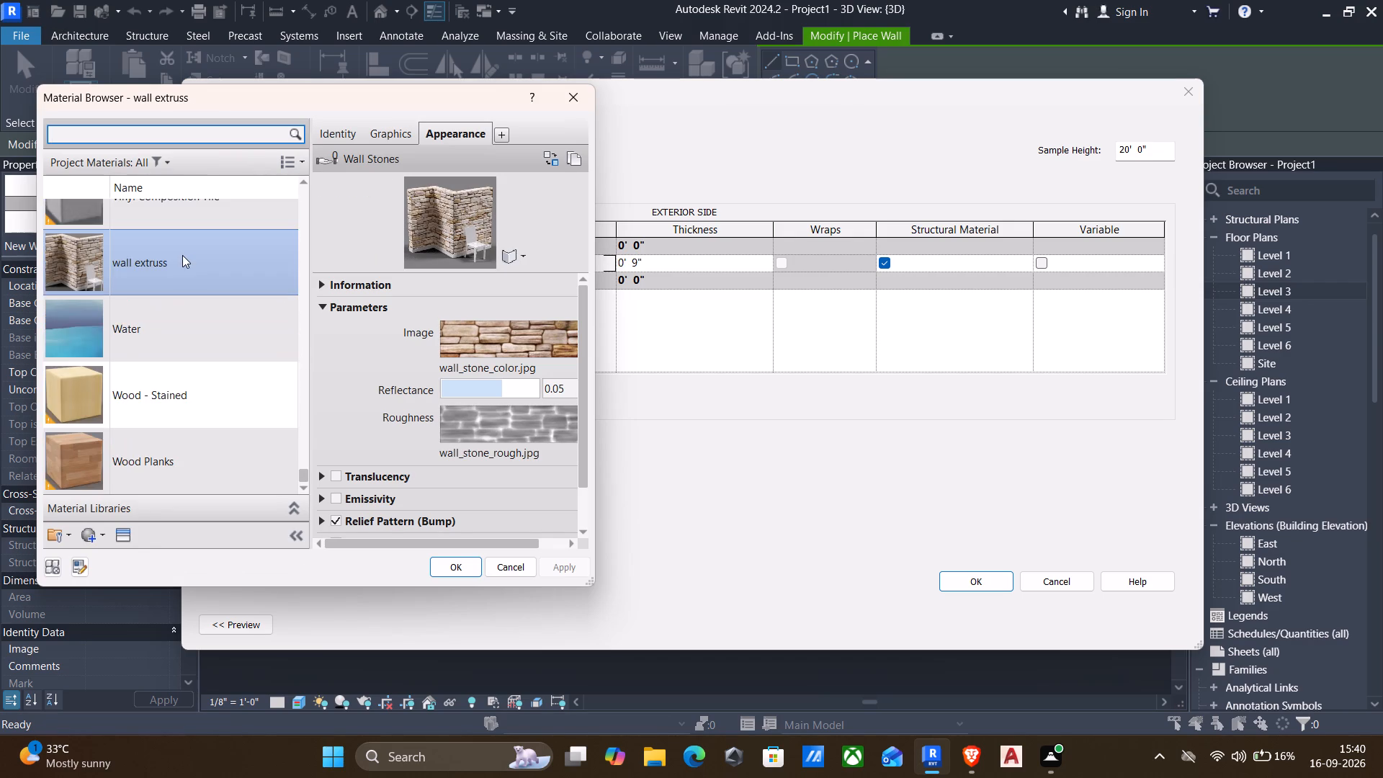
{"action": "scroll", "coordinate": [182, 255], "scroll_direction": "up", "scroll_amount": 18}
{"action": "scroll", "coordinate": [182, 255], "scroll_direction": "up", "scroll_amount": 4}
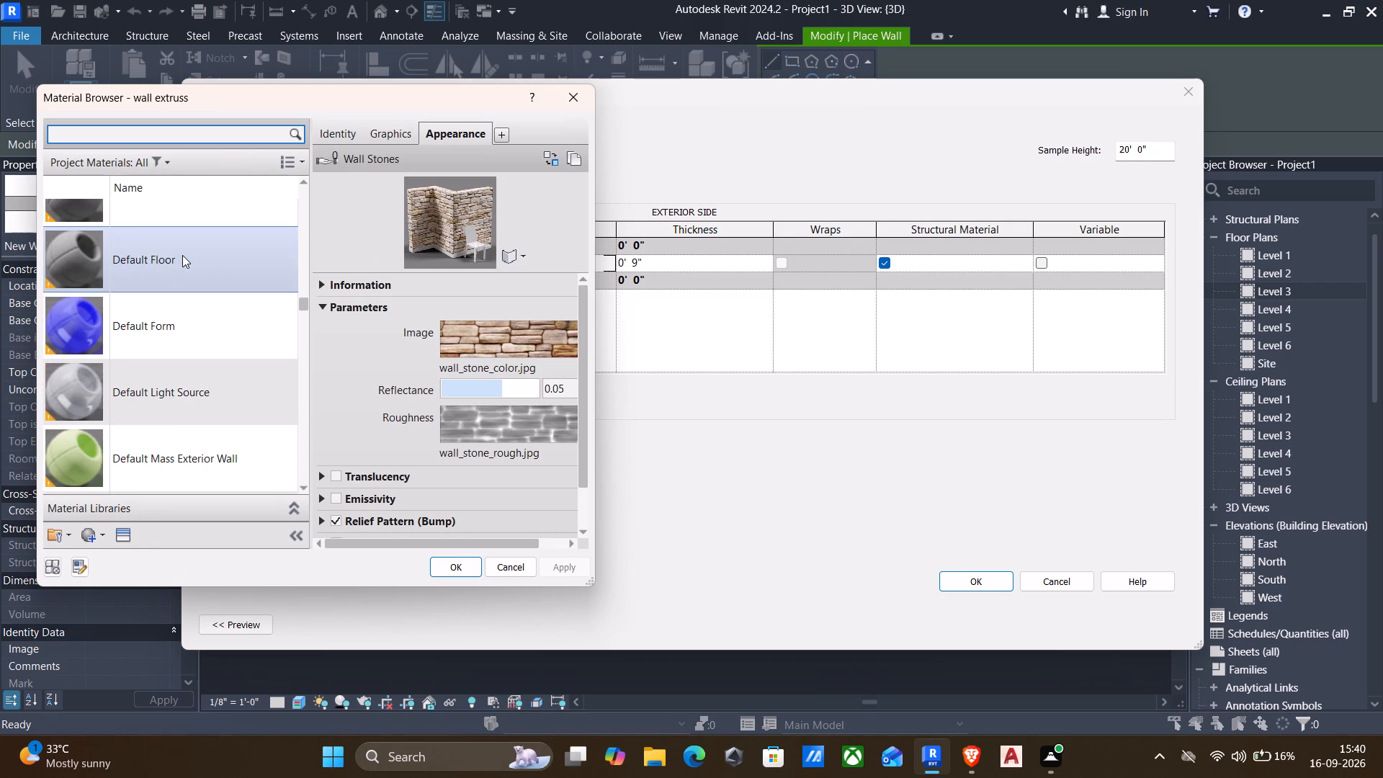
{"action": "scroll", "coordinate": [182, 255], "scroll_direction": "up", "scroll_amount": 5}
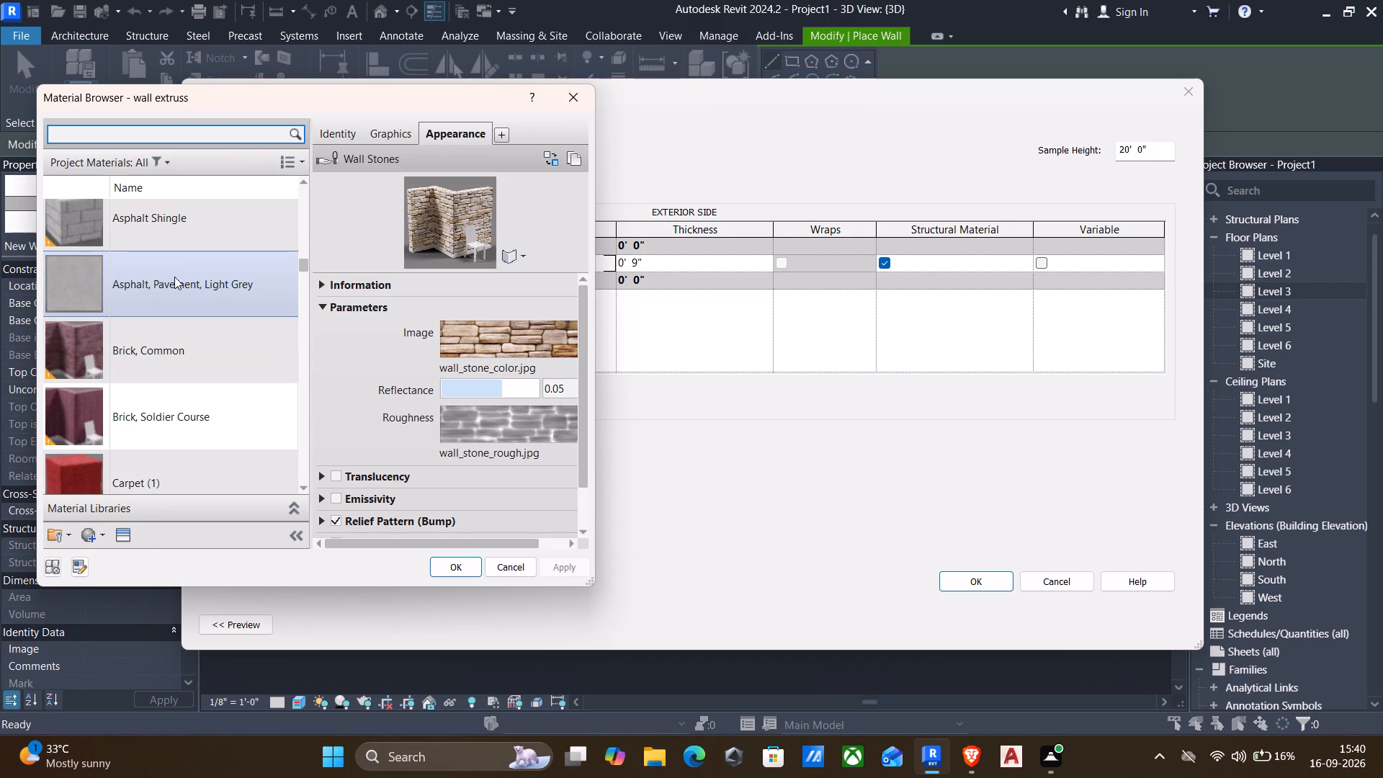
{"action": "left_click", "coordinate": [171, 283]}
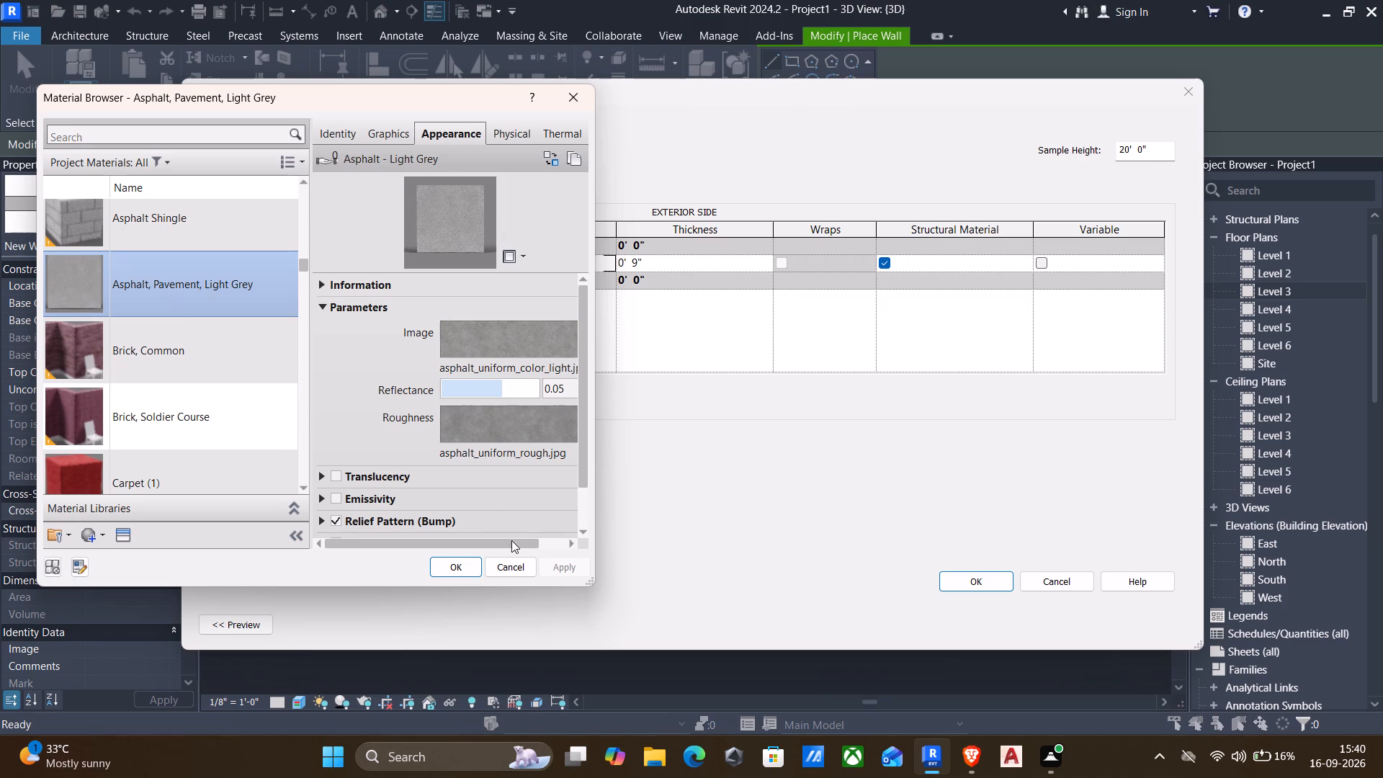
{"action": "left_click", "coordinate": [465, 564]}
{"action": "left_click", "coordinate": [973, 584]}
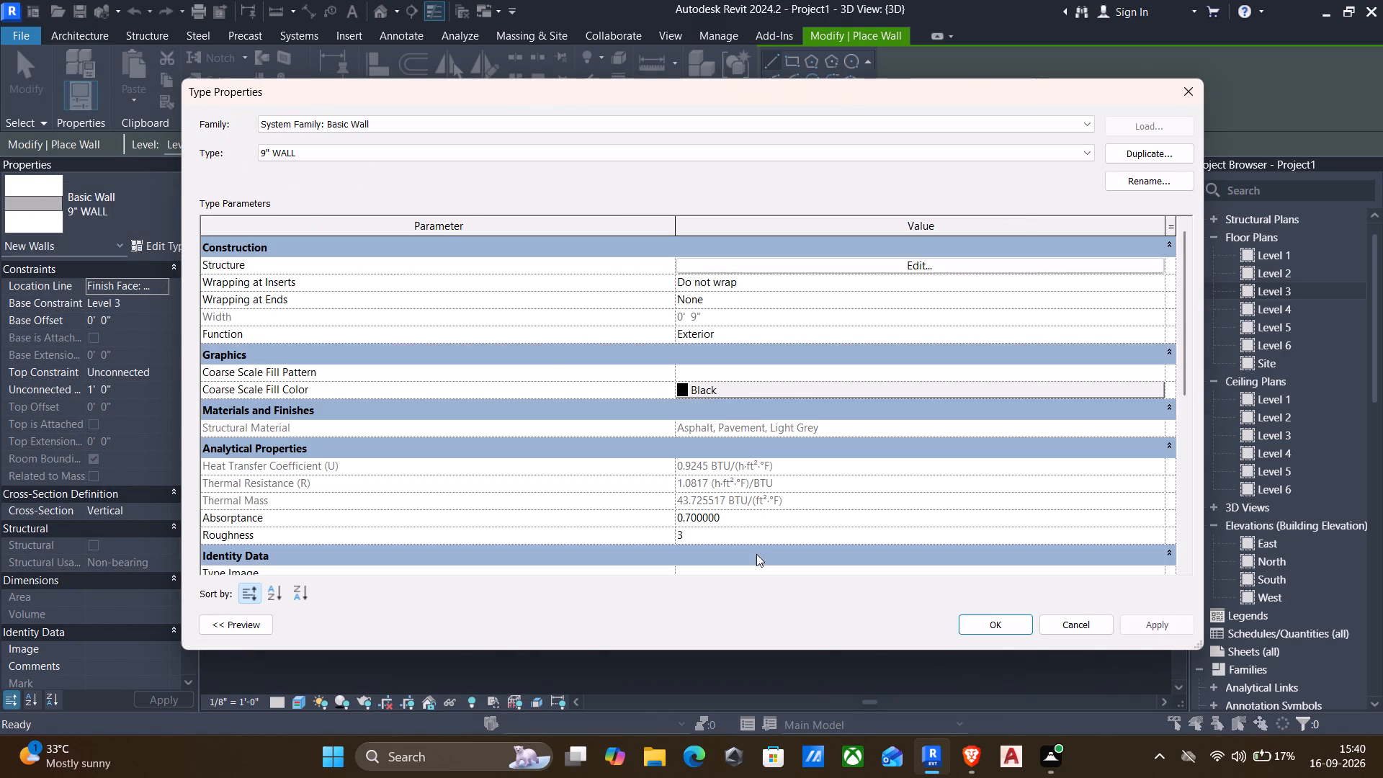
{"action": "left_click", "coordinate": [1163, 623]}
{"action": "left_click", "coordinate": [989, 632]}
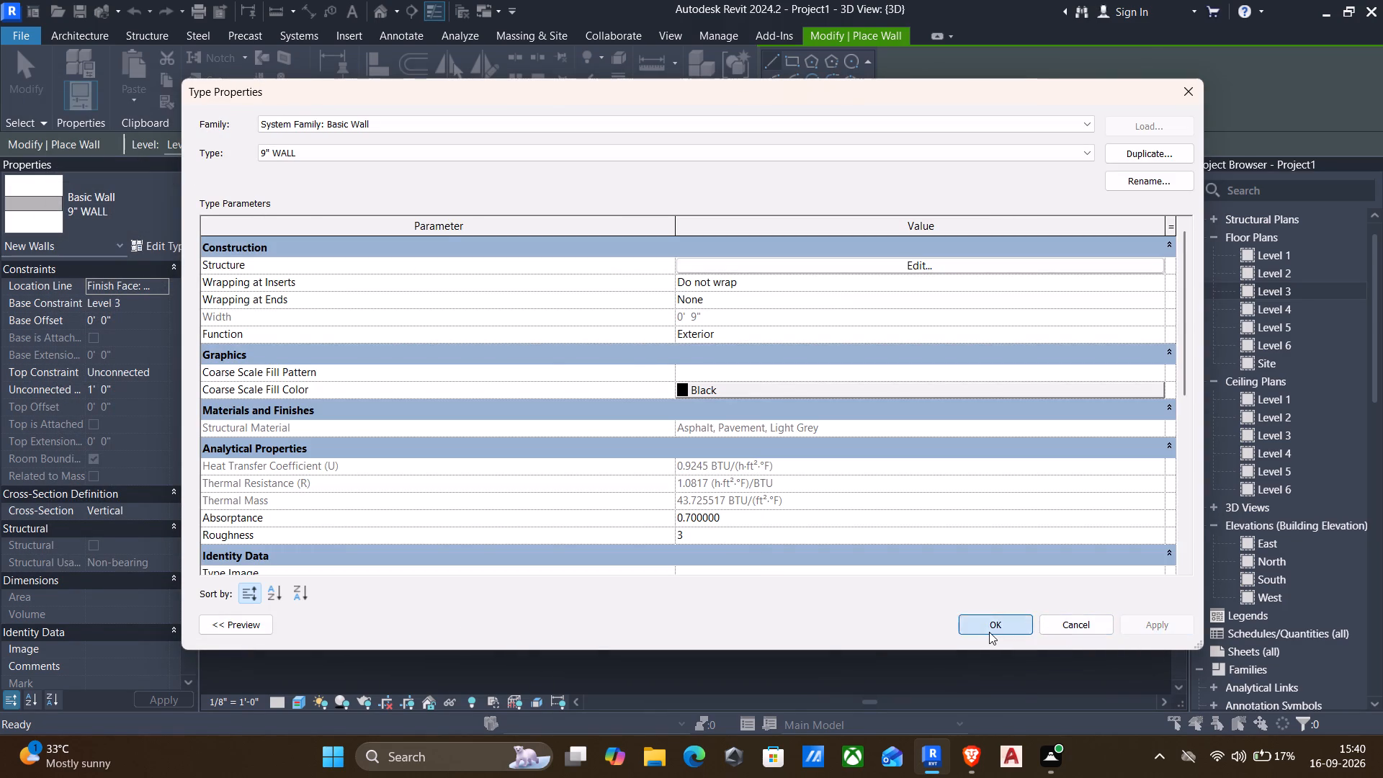
Set the visual style of the 3D view to Shaded.
{"action": "scroll", "coordinate": [831, 627], "scroll_direction": "down", "scroll_amount": 1}
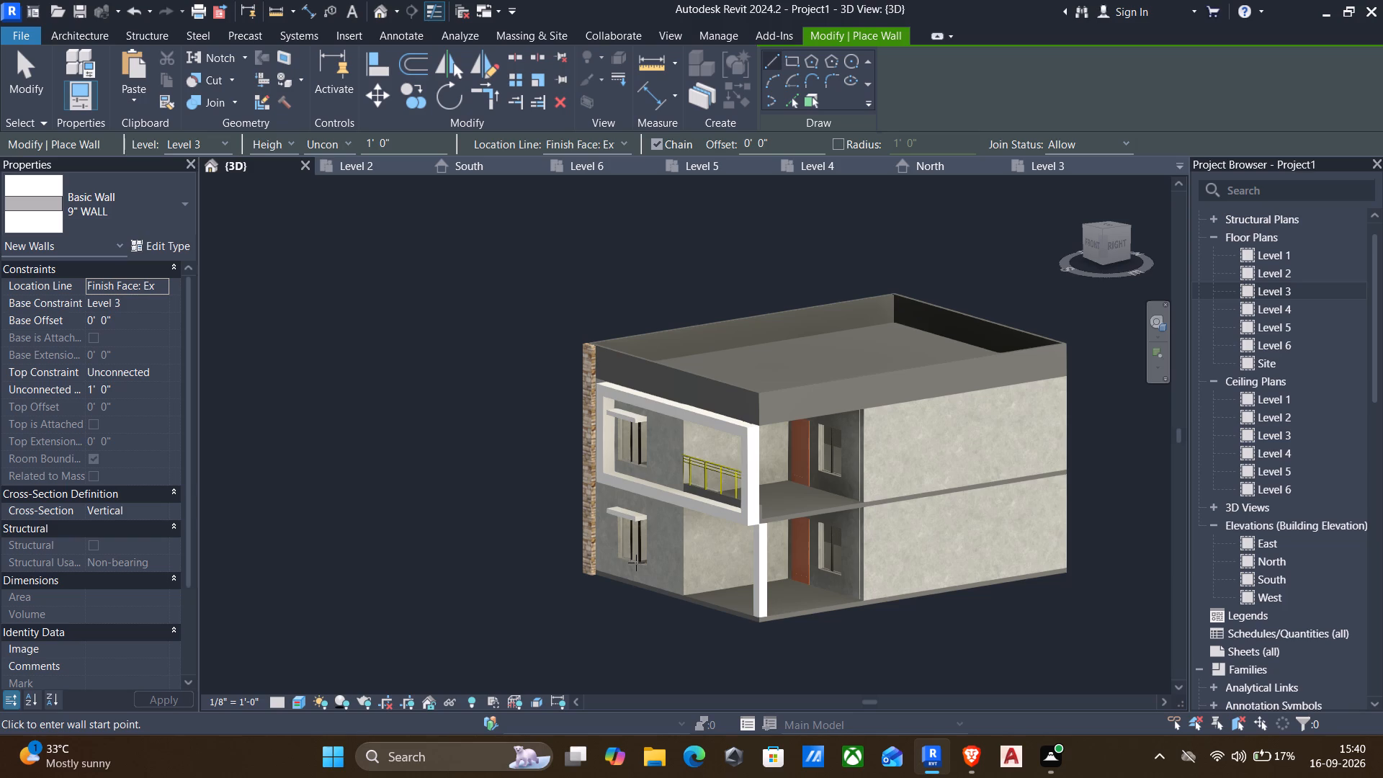
{"action": "middle_click_drag", "start_coordinate": [514, 551], "coordinate": [545, 552], "text": "shift"}
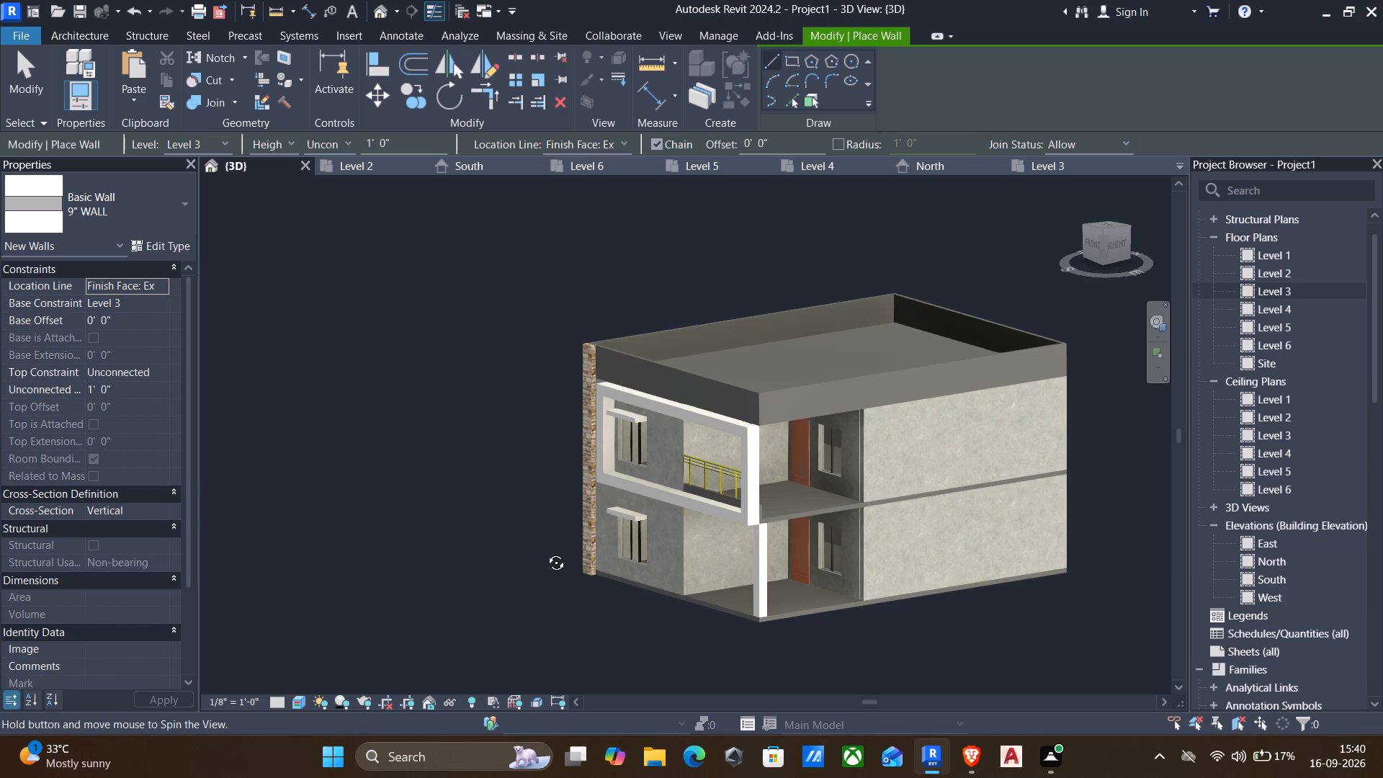
{"action": "middle_click_drag", "start_coordinate": [545, 552], "coordinate": [606, 499], "text": "shift"}
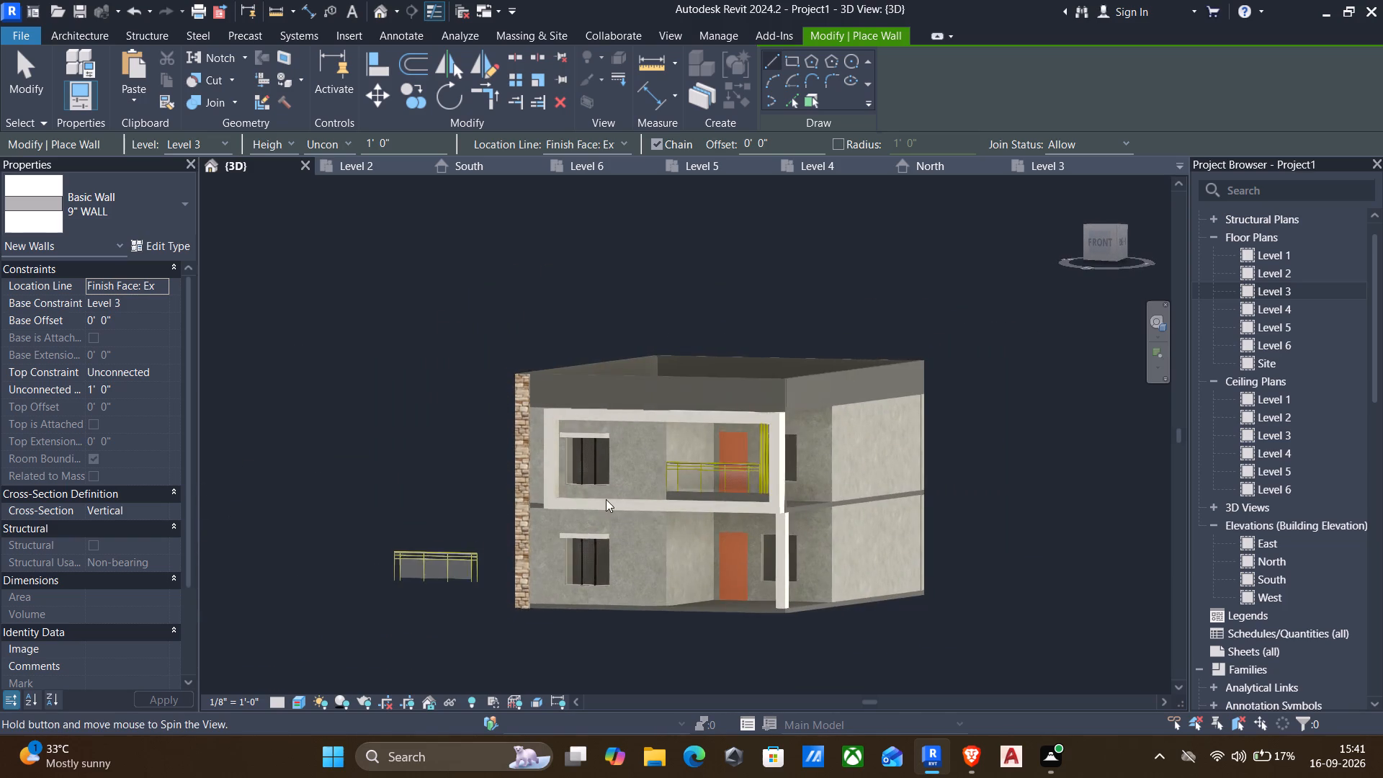
{"action": "left_click", "coordinate": [292, 698]}
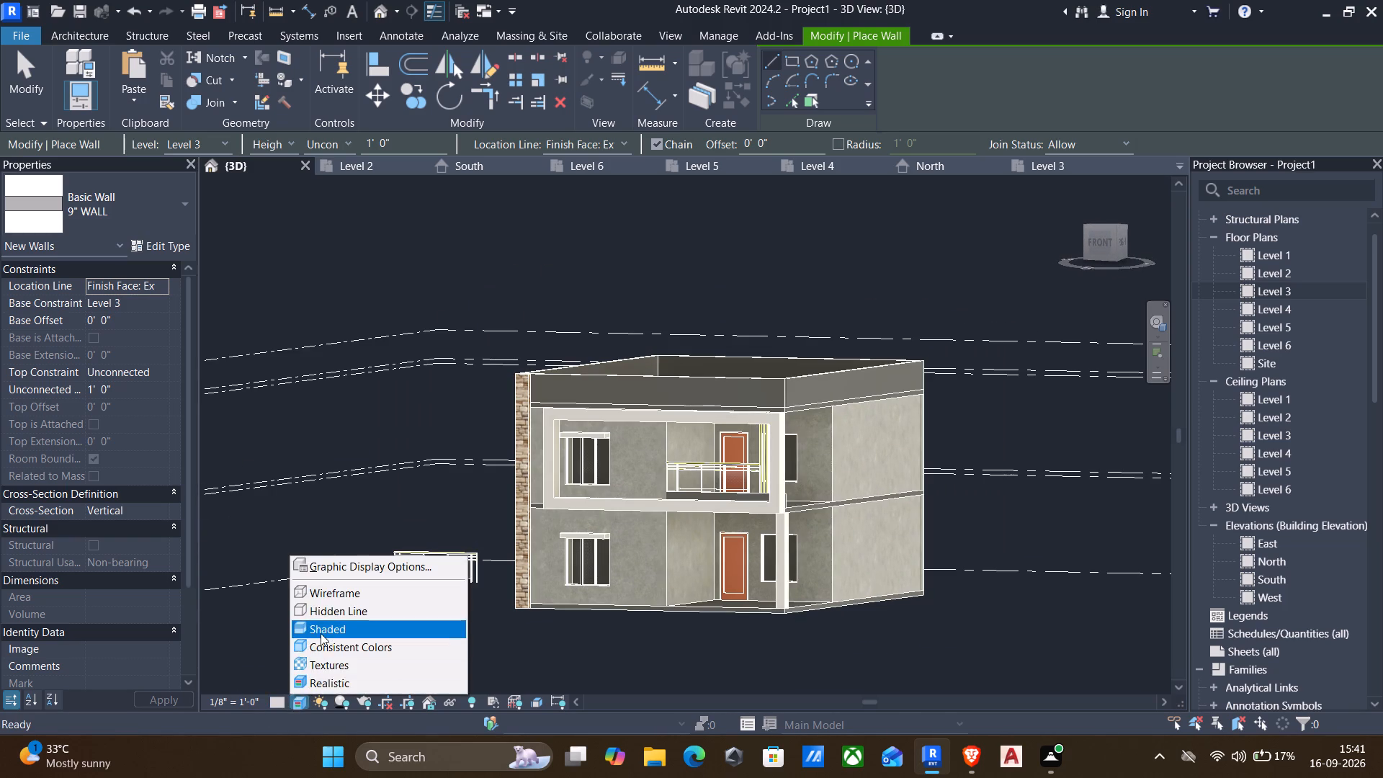
{"action": "left_click", "coordinate": [321, 631]}
Leave wall placement and select the in-place vertical strip at the front corner of the house.
{"action": "scroll", "coordinate": [531, 504], "scroll_direction": "up", "scroll_amount": 3}
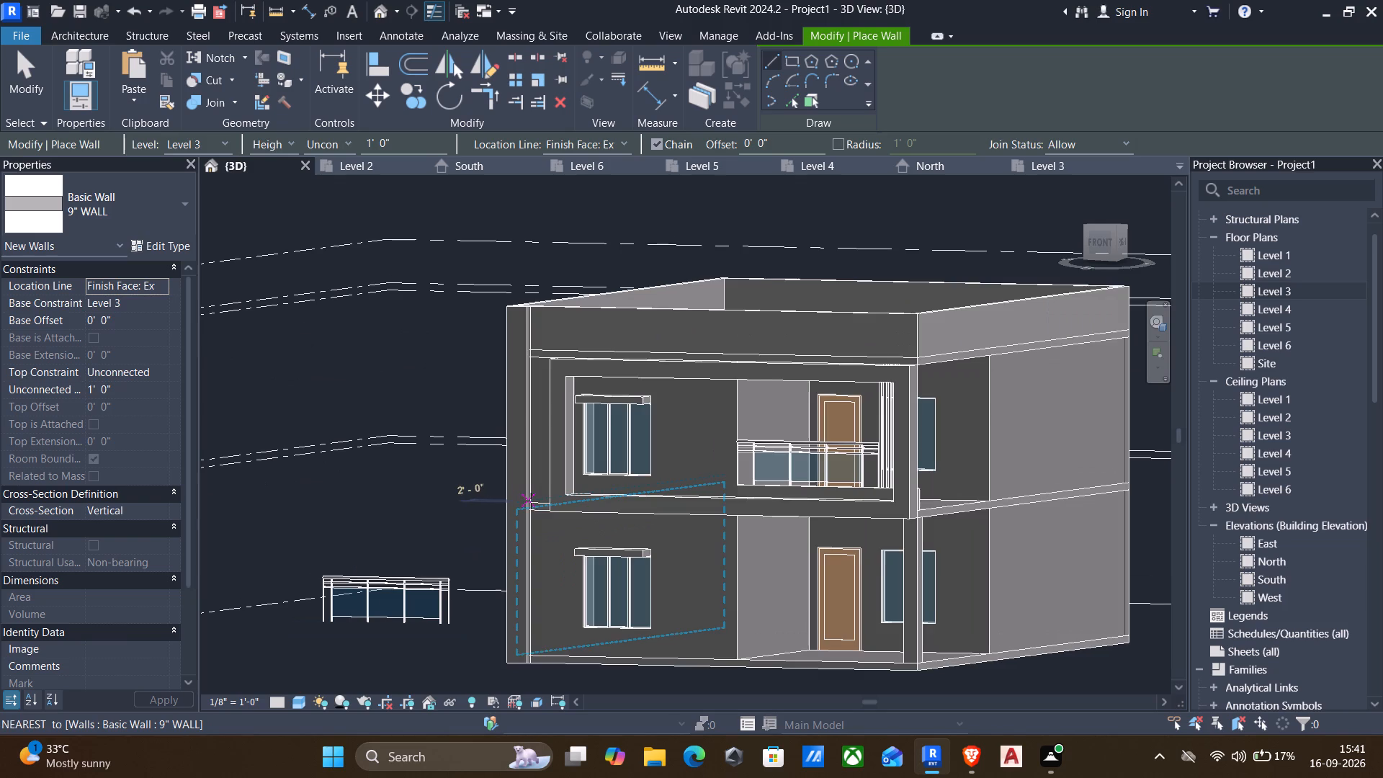
{"action": "key", "text": "Escape"}
{"action": "left_click", "coordinate": [527, 439]}
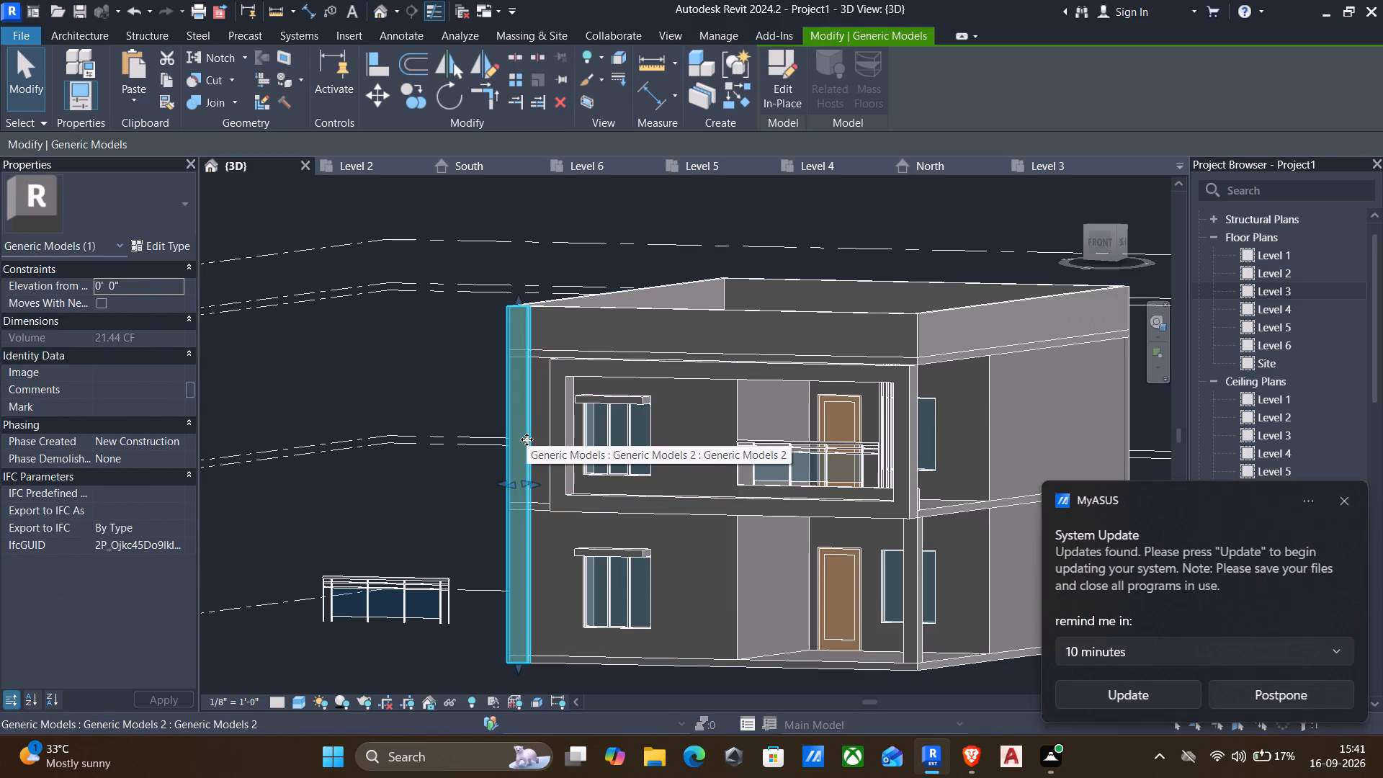
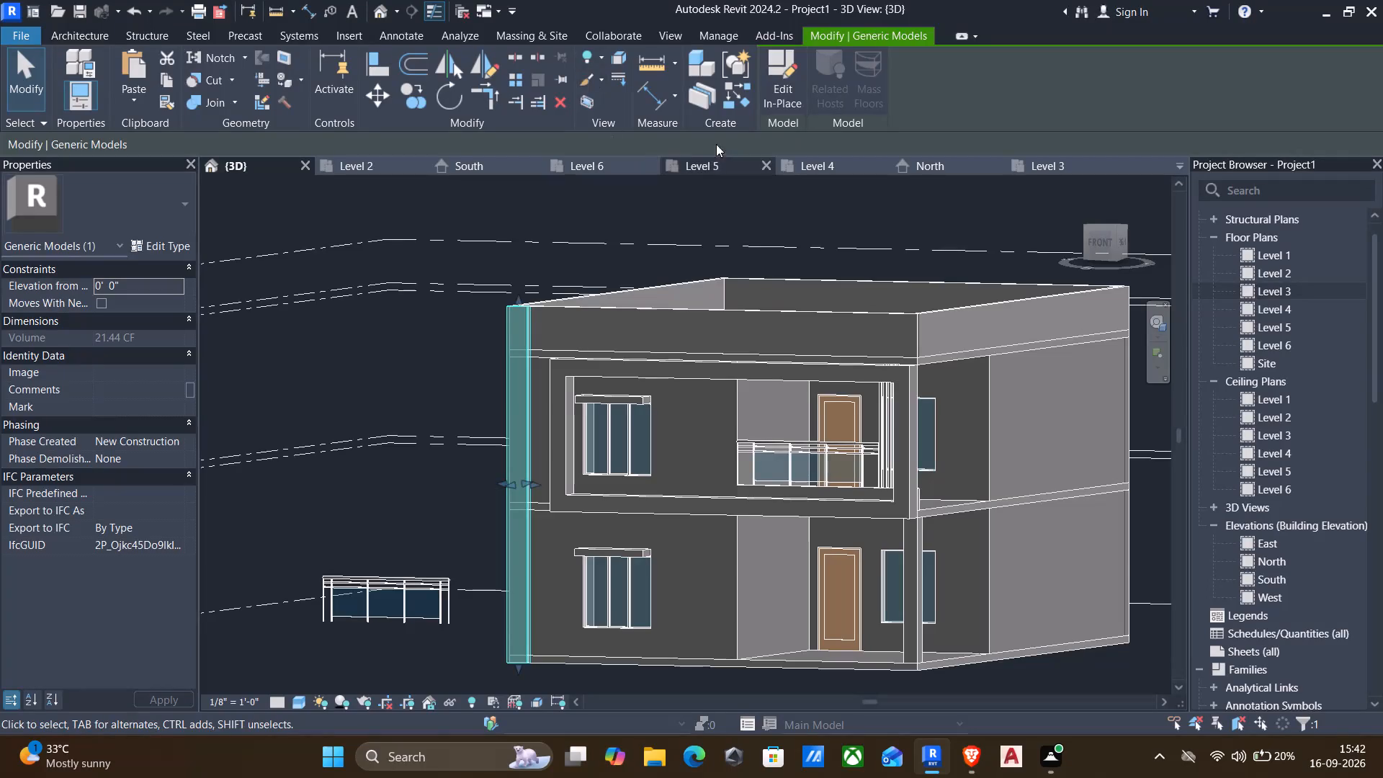
Edit the tall corner extrusion in place and delete its wall extruss material from the project materials.
{"action": "left_click", "coordinate": [792, 79]}
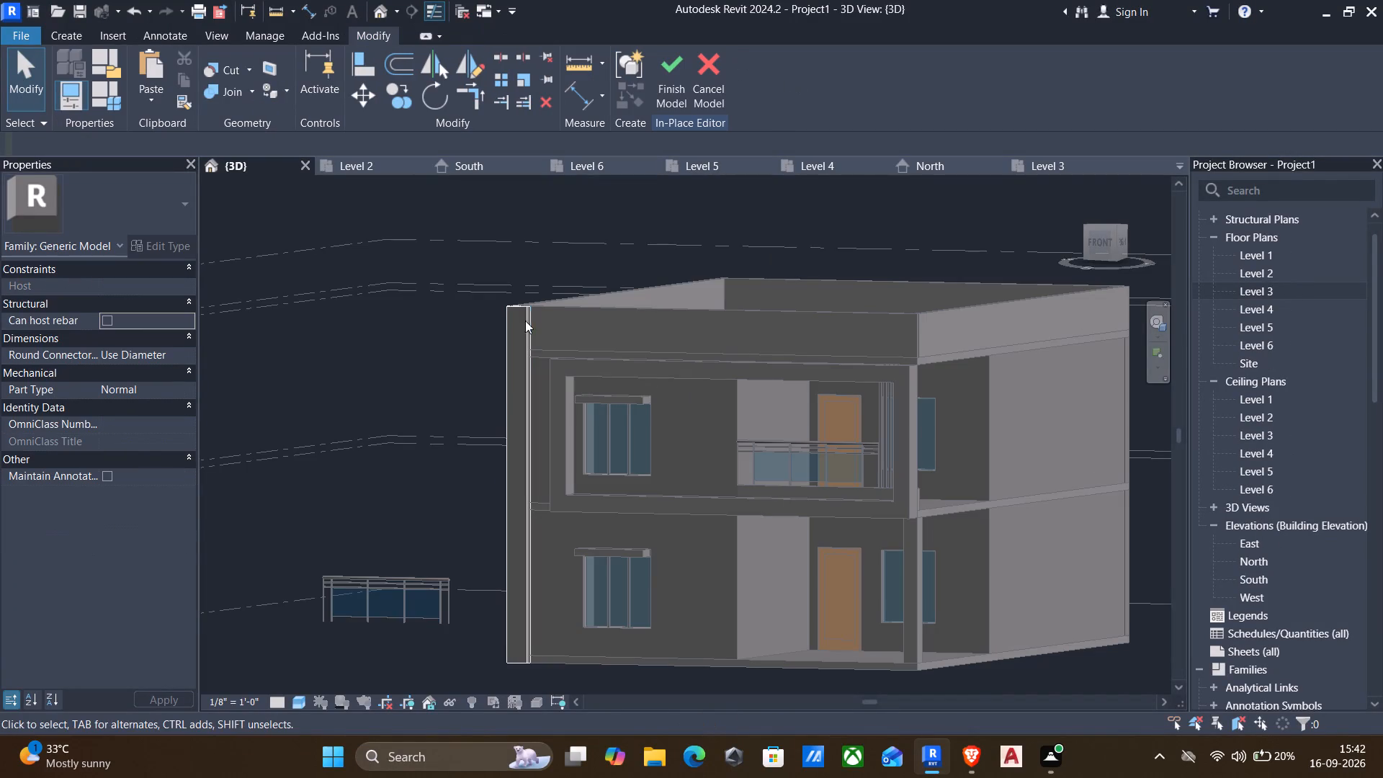
{"action": "left_click", "coordinate": [514, 397]}
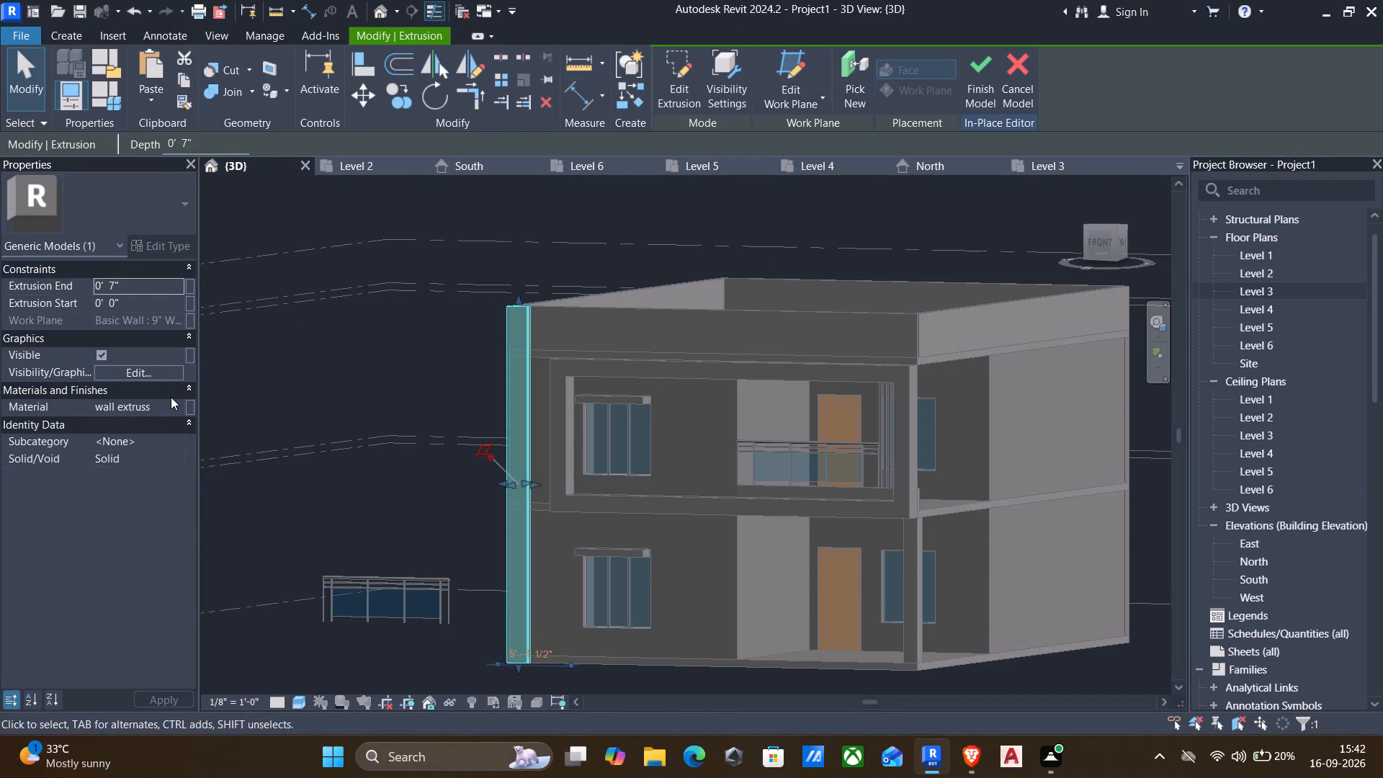
{"action": "left_click", "coordinate": [173, 403]}
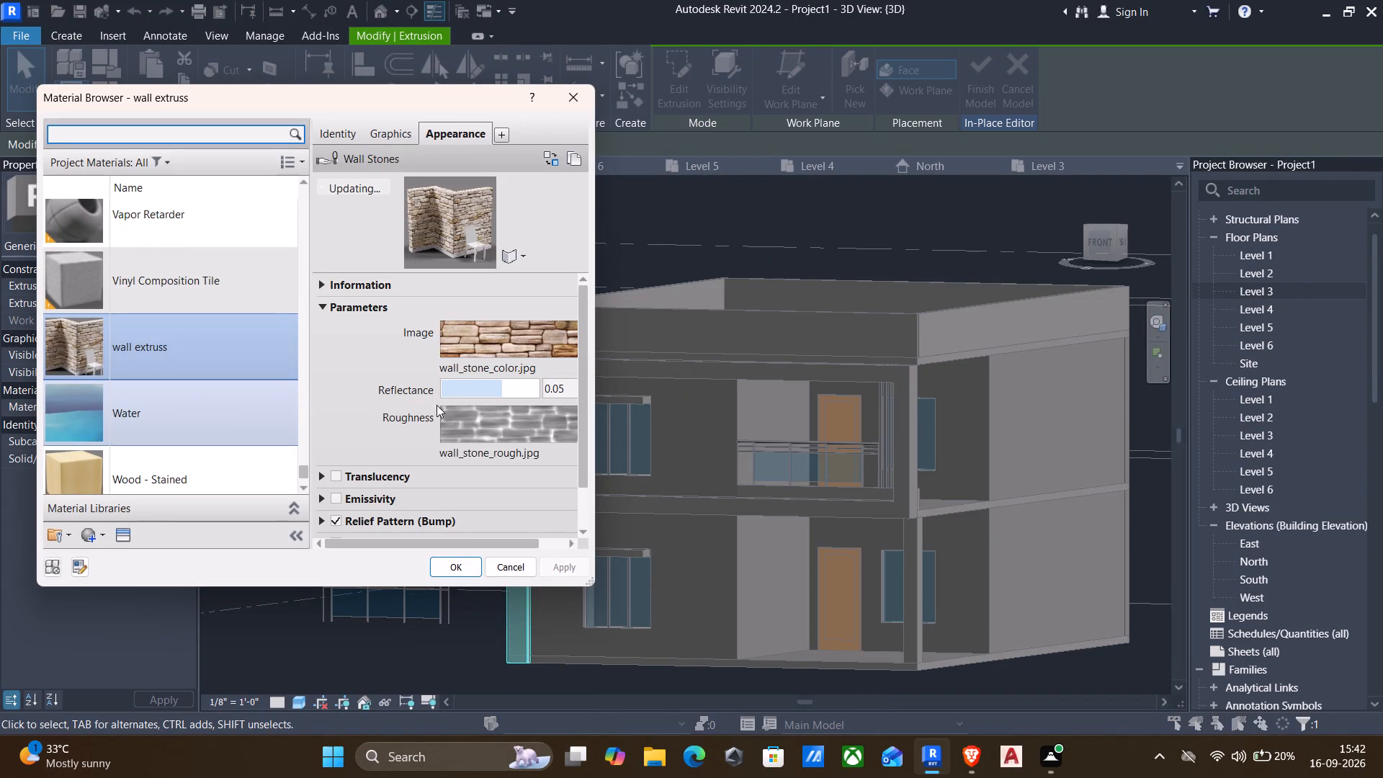
{"action": "left_click", "coordinate": [522, 339]}
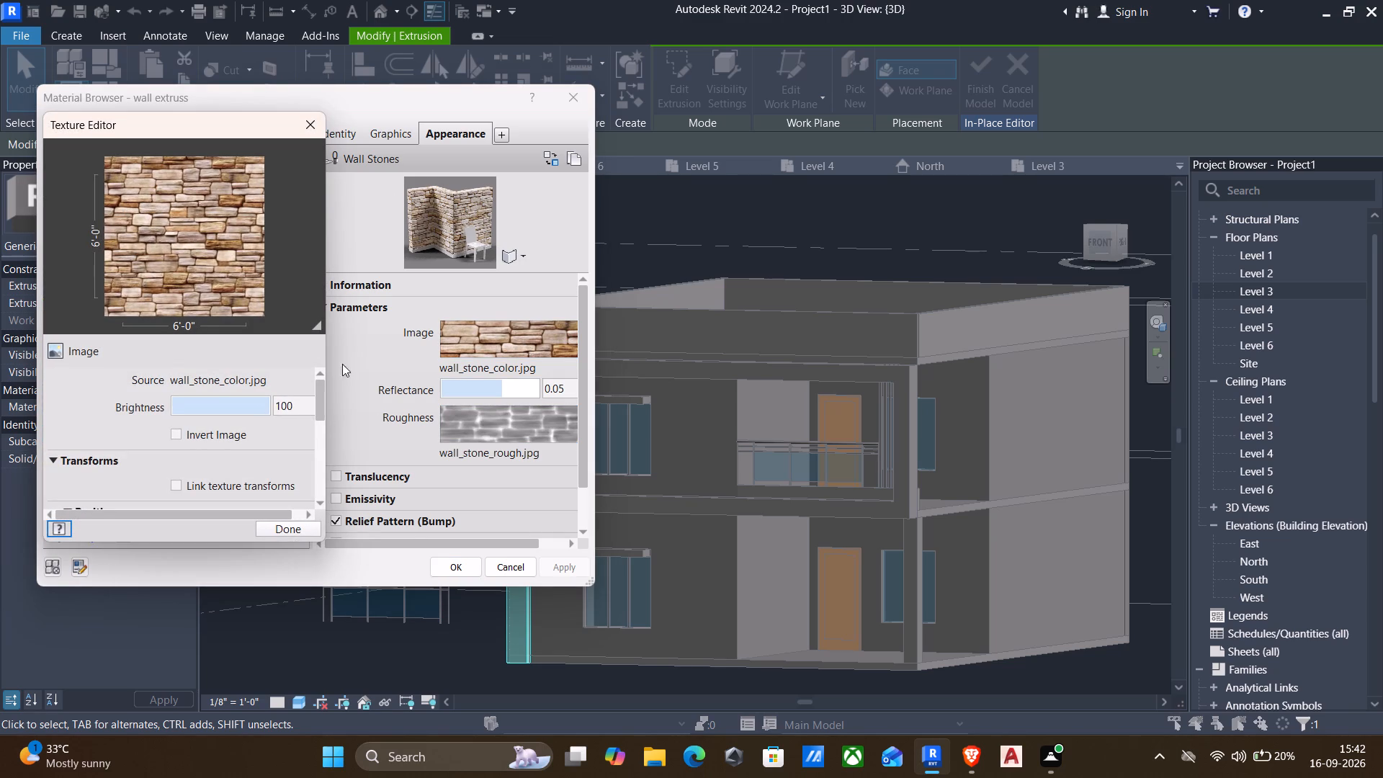
{"action": "left_click", "coordinate": [316, 130]}
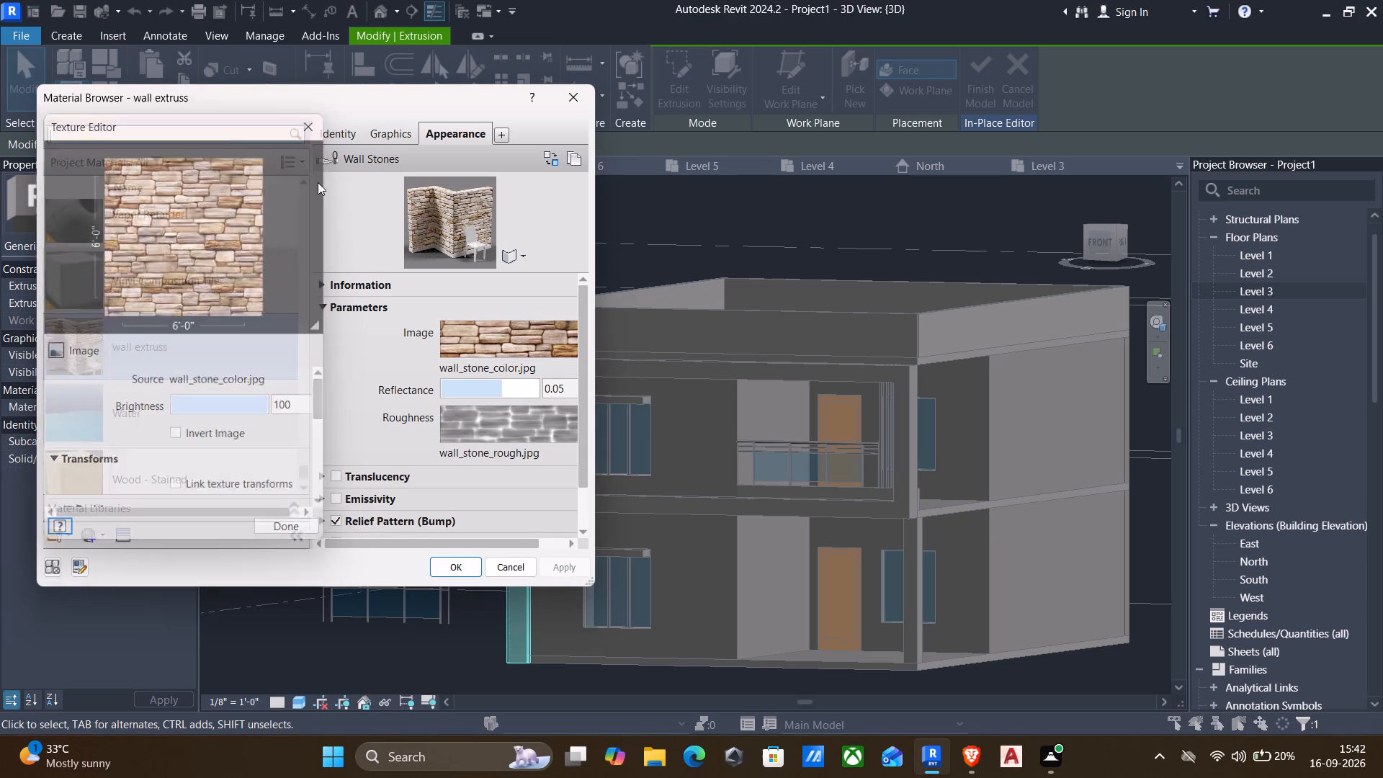
{"action": "left_click", "coordinate": [489, 424]}
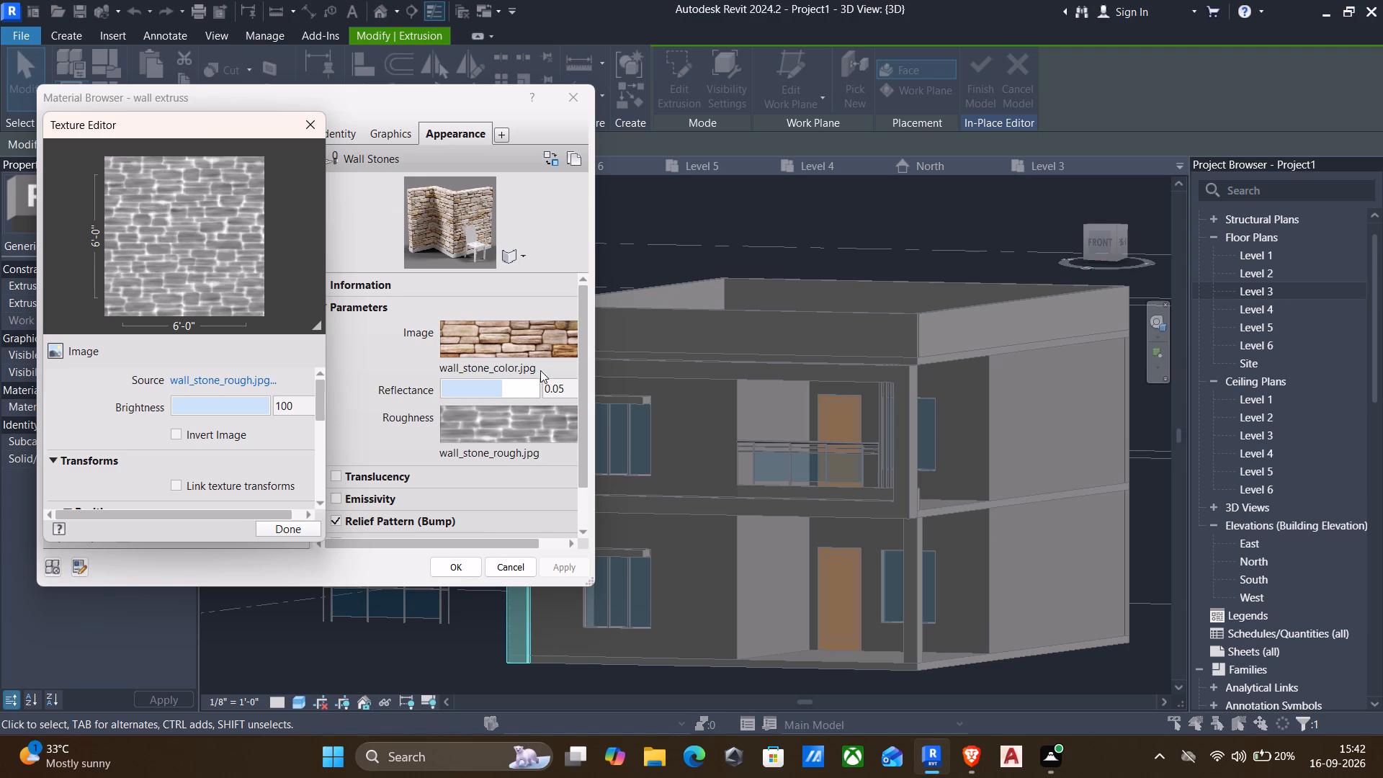
{"action": "left_click", "coordinate": [303, 133]}
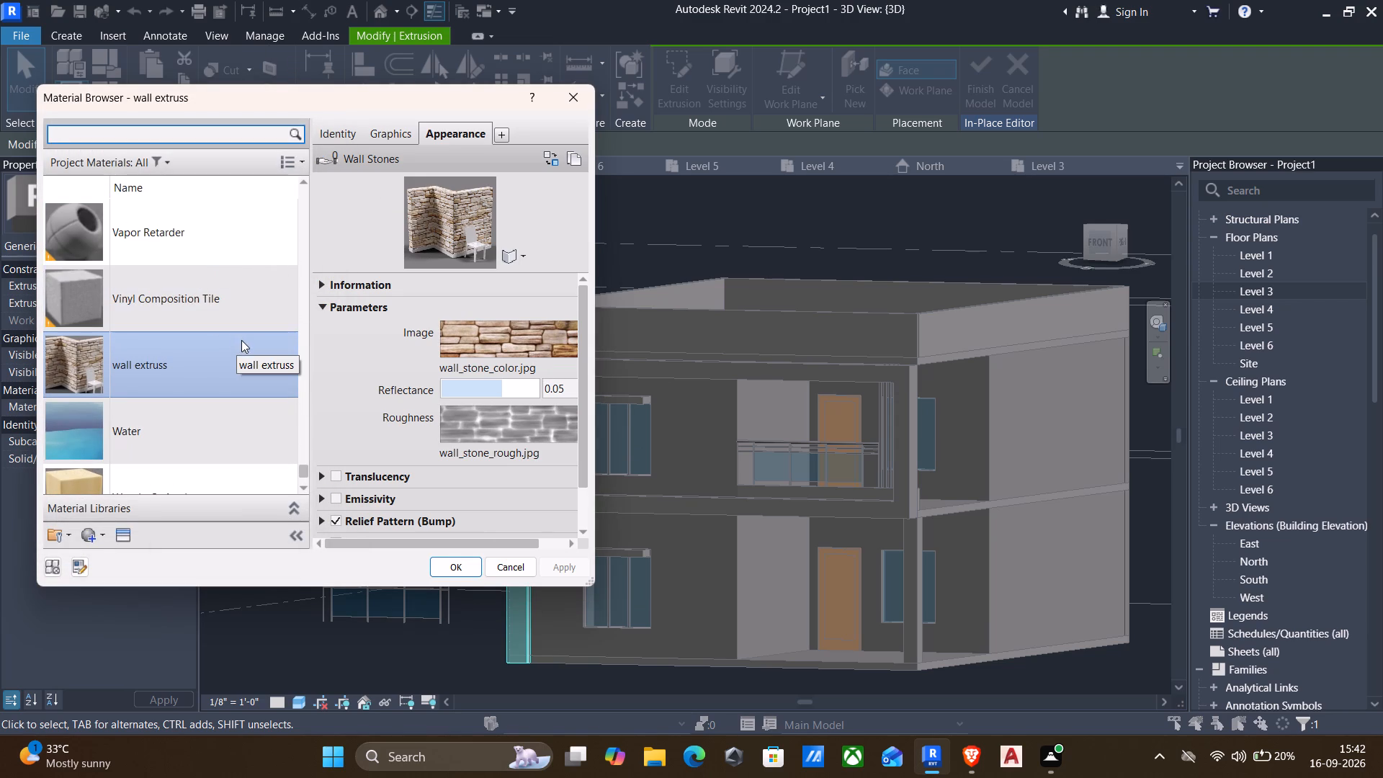
{"action": "right_click", "coordinate": [217, 357]}
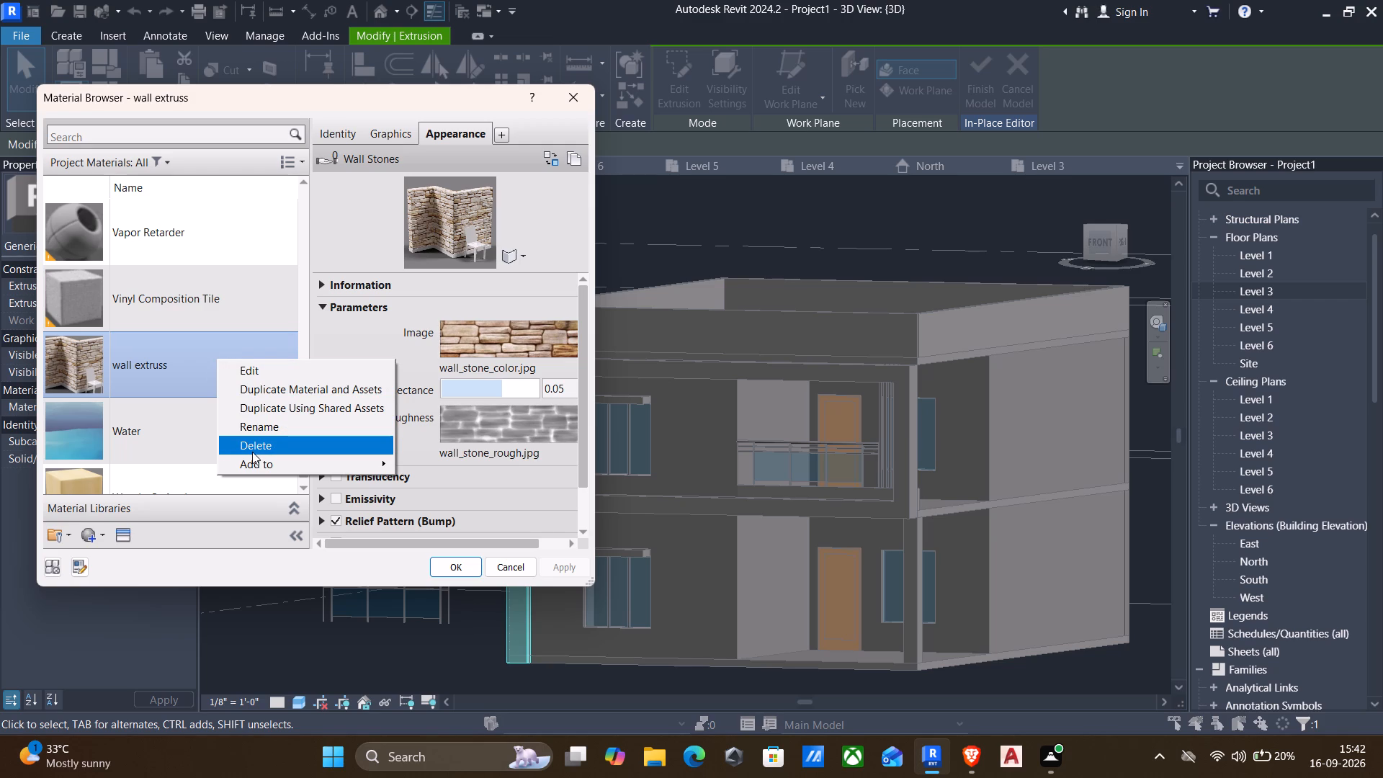
{"action": "left_click", "coordinate": [255, 439]}
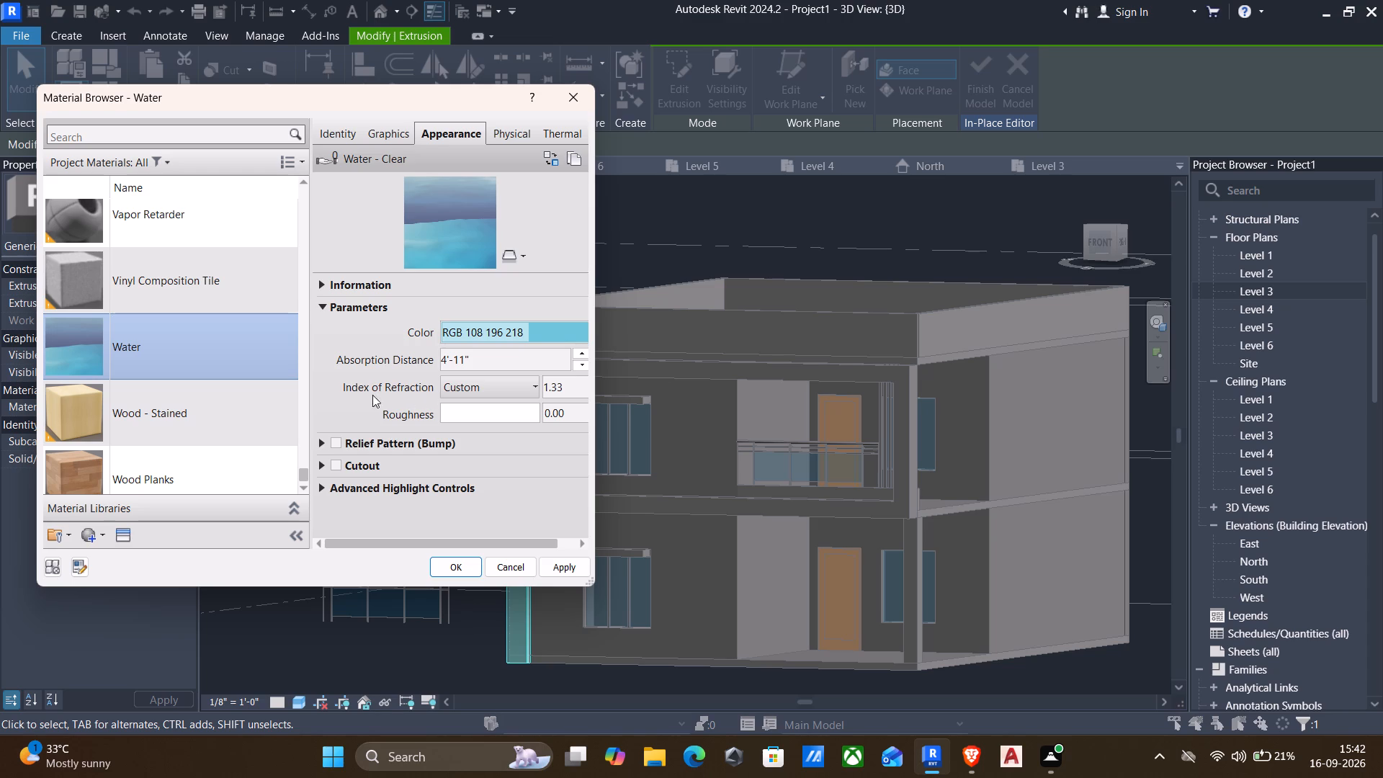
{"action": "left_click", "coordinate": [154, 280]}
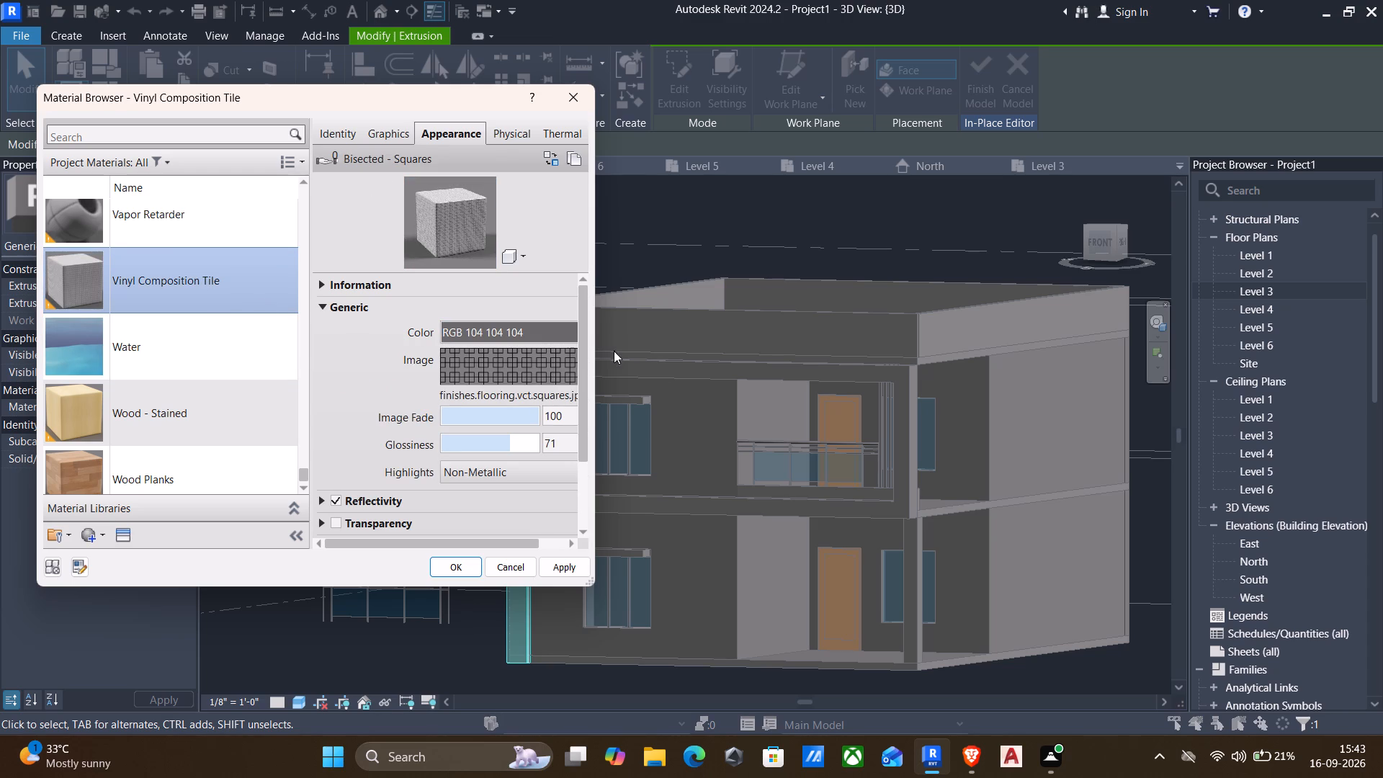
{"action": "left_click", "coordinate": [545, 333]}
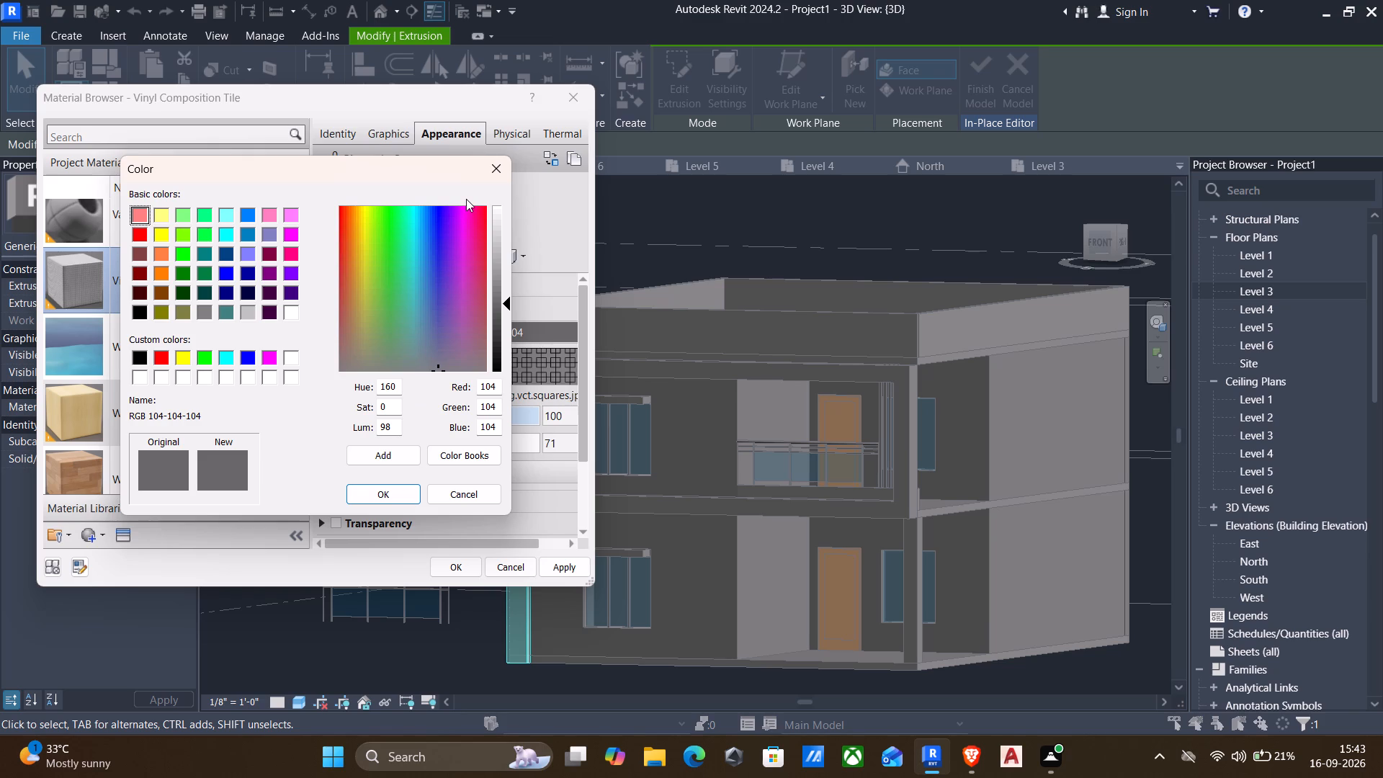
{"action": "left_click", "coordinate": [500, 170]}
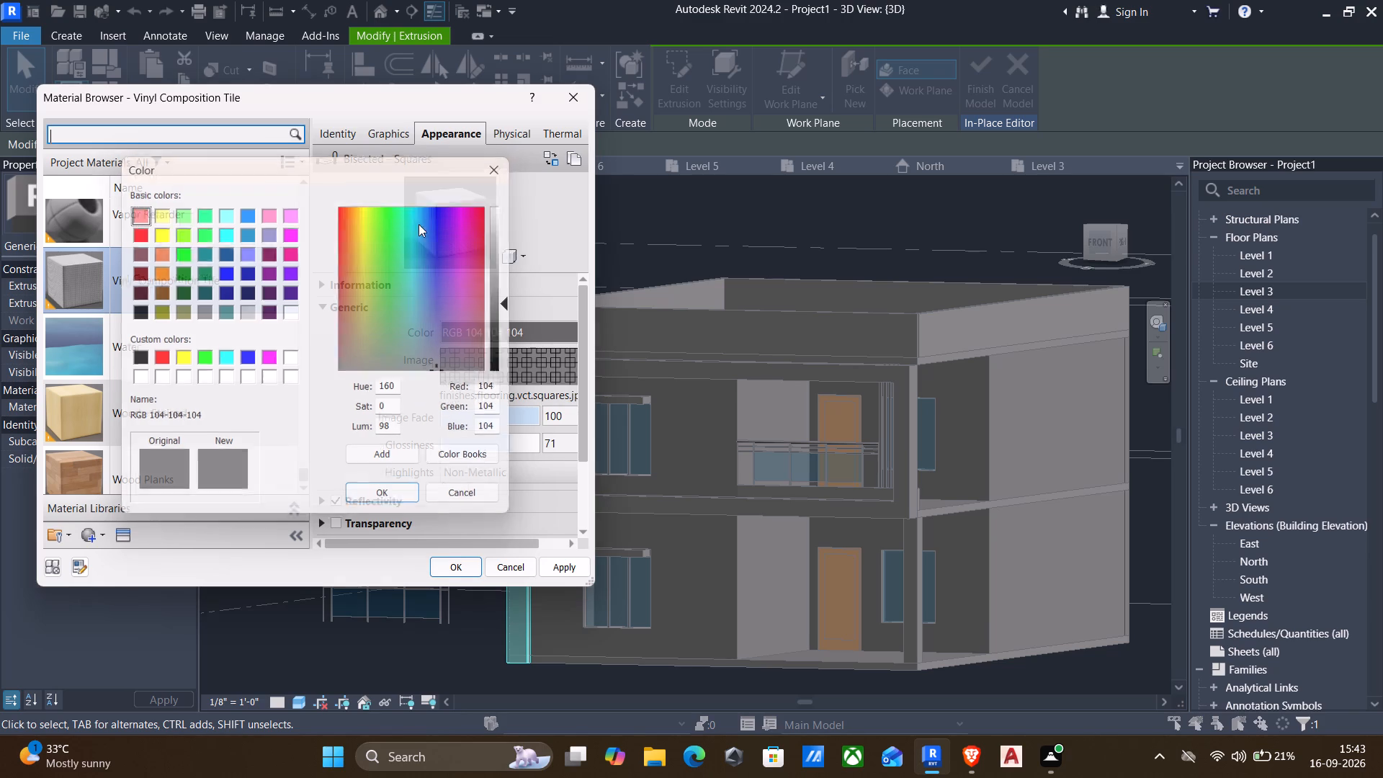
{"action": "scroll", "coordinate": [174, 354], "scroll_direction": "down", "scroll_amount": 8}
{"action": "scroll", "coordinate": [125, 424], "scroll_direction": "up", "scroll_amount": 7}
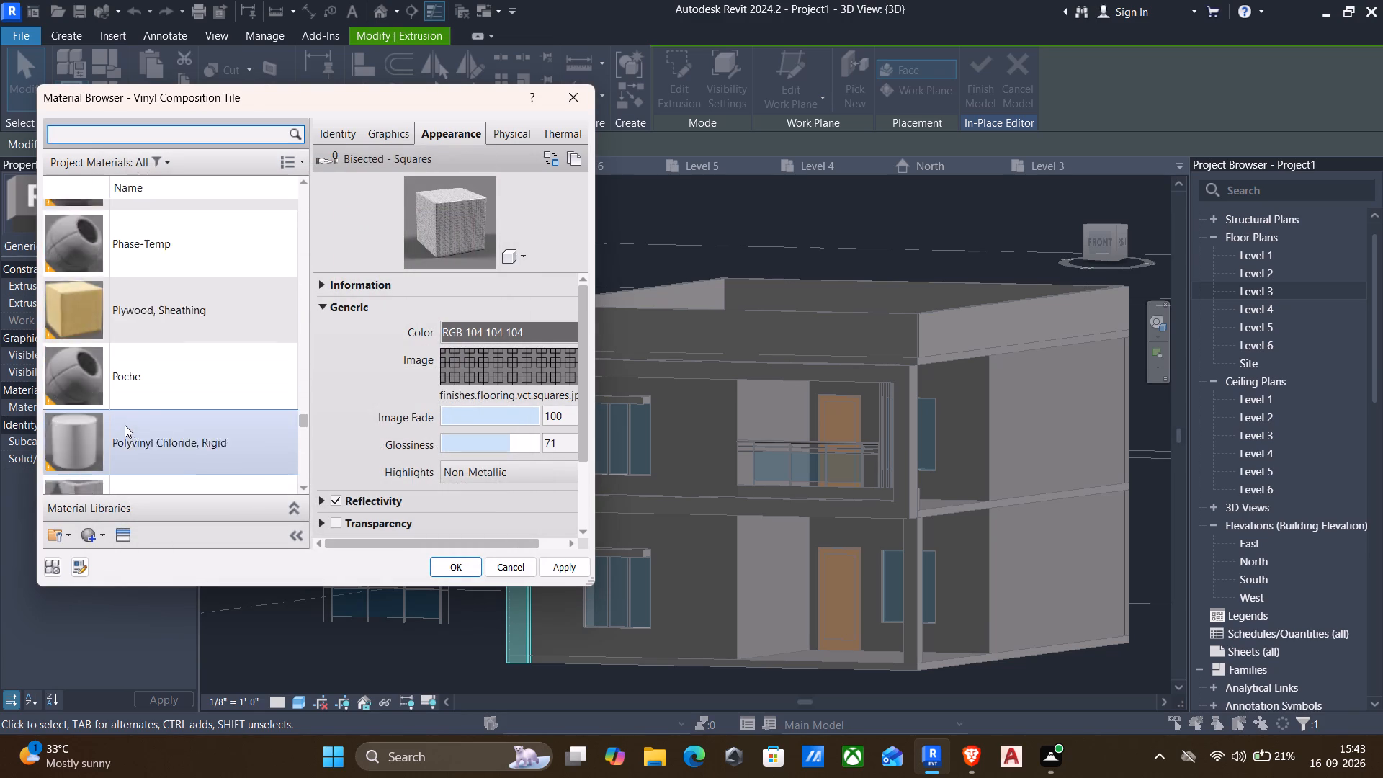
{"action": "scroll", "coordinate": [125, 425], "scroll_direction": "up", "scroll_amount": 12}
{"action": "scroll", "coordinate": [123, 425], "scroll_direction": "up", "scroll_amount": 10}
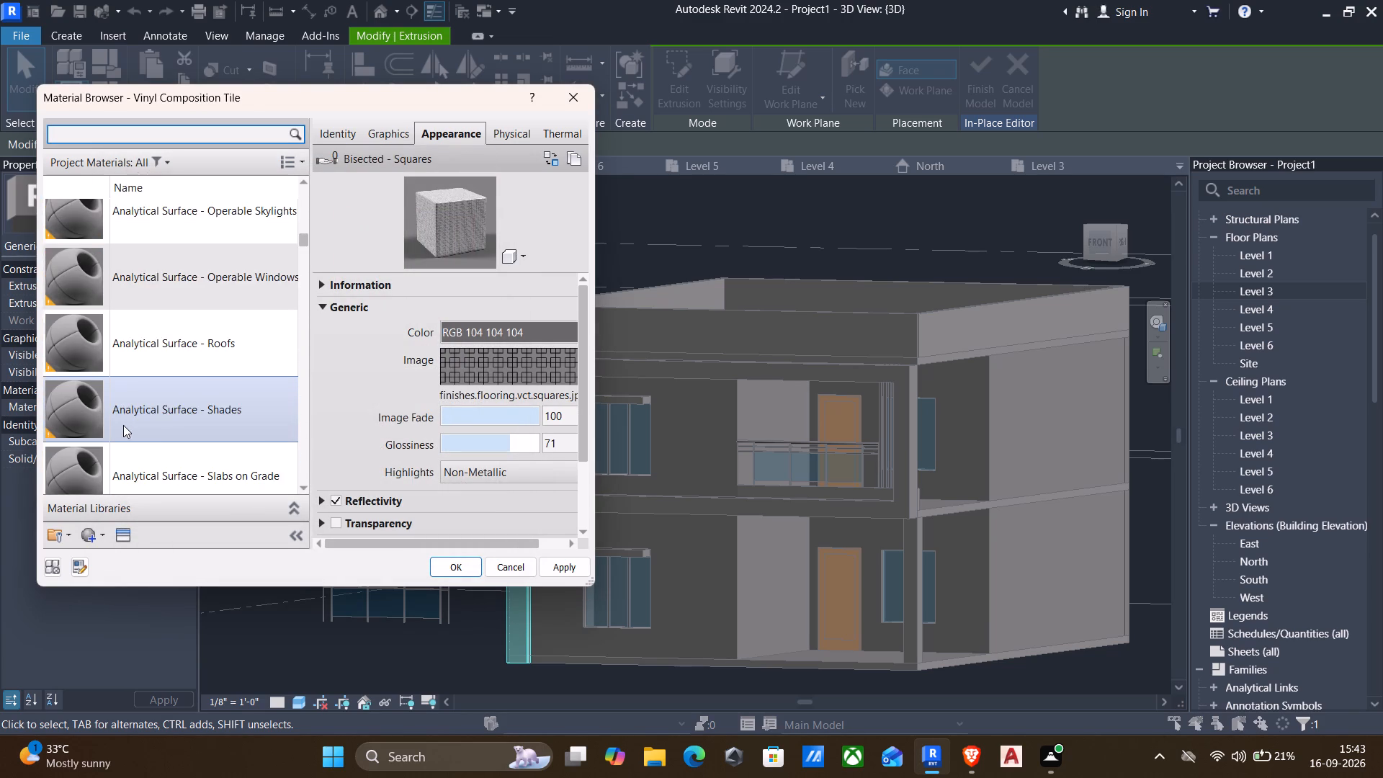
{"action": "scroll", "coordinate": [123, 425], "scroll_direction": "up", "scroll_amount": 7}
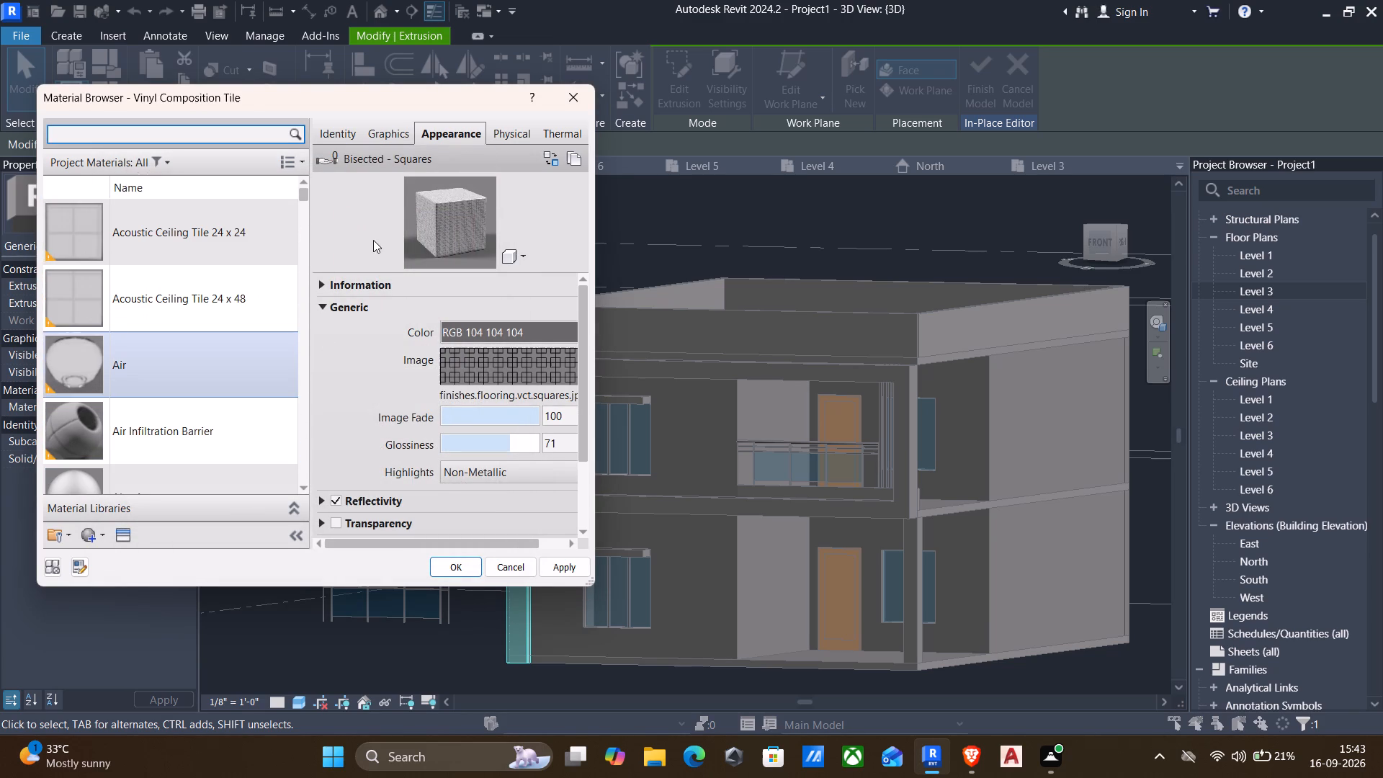
Create a new project material and name it "ext walll".
{"action": "left_click", "coordinate": [85, 532]}
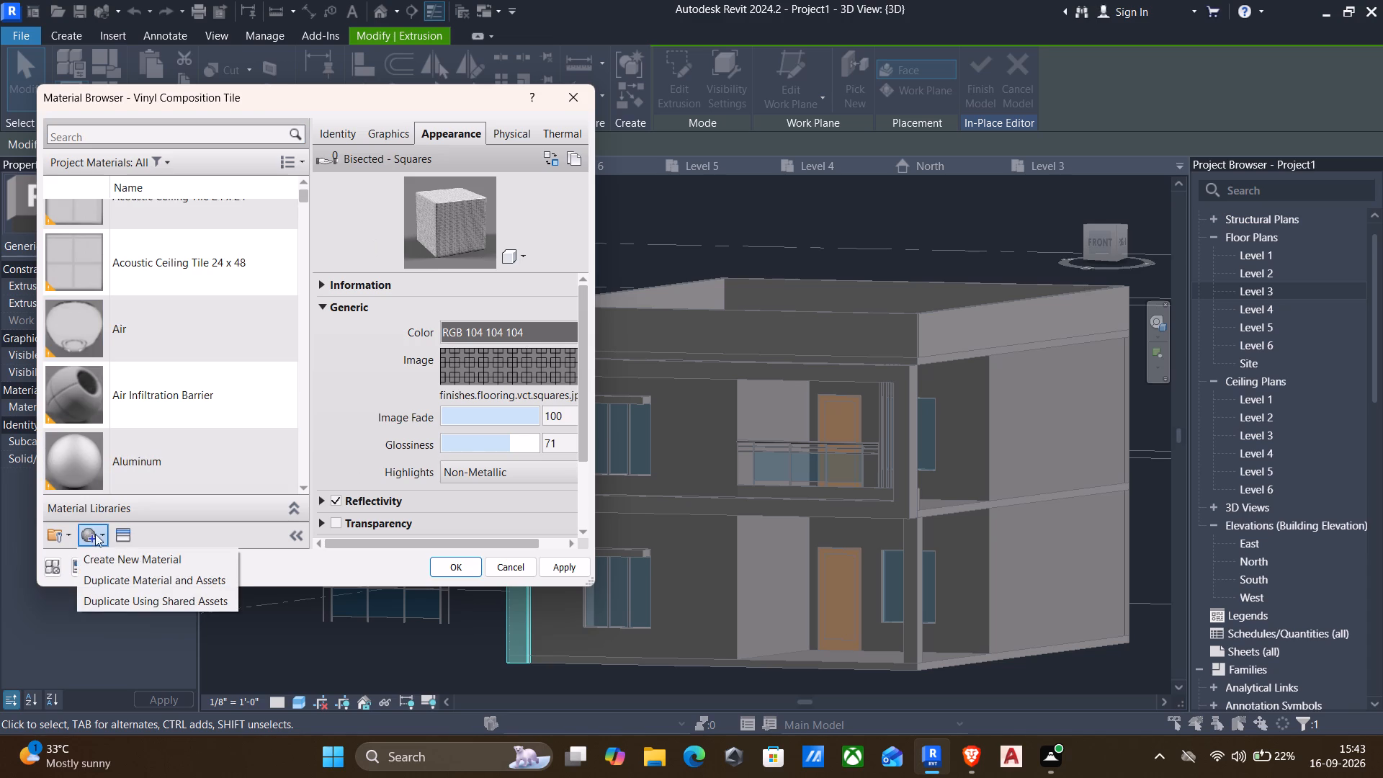
{"action": "left_click", "coordinate": [116, 560]}
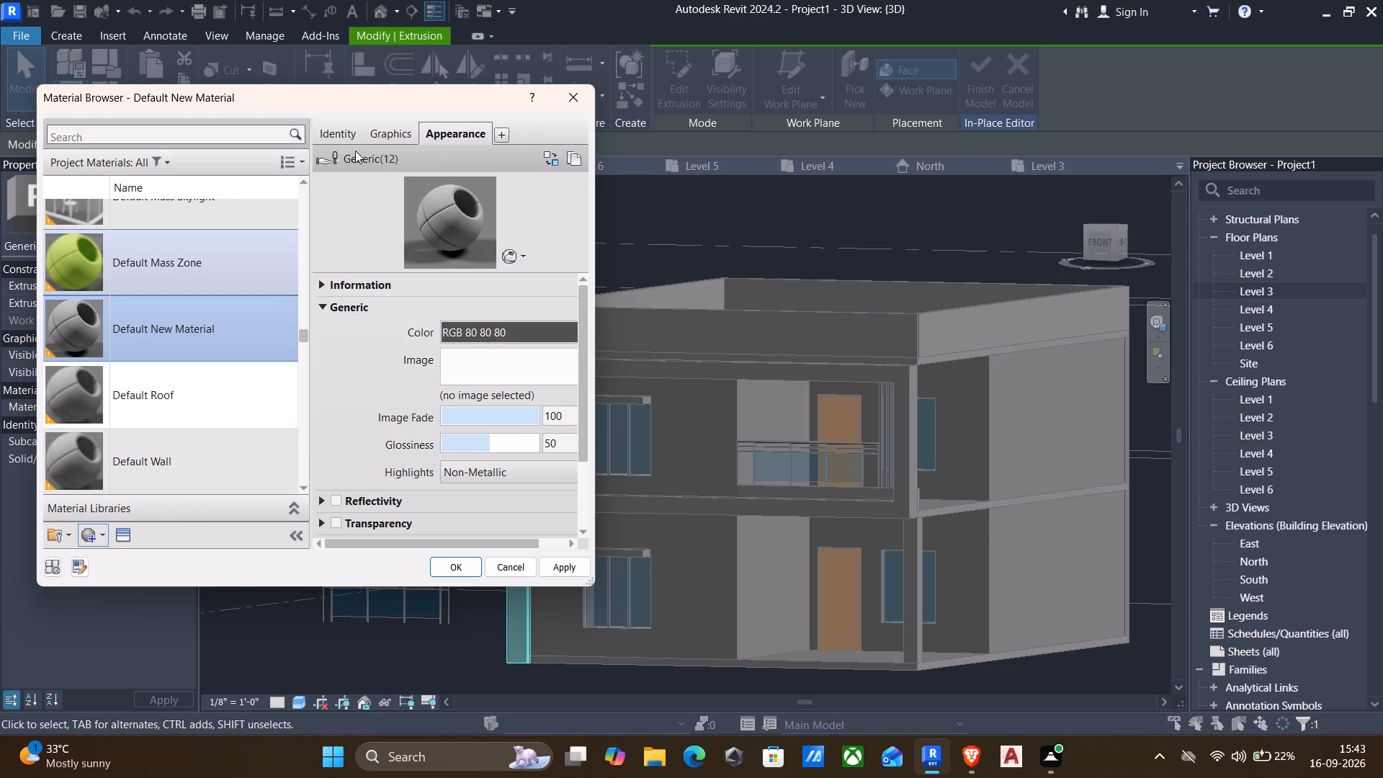
{"action": "left_click", "coordinate": [351, 131]}
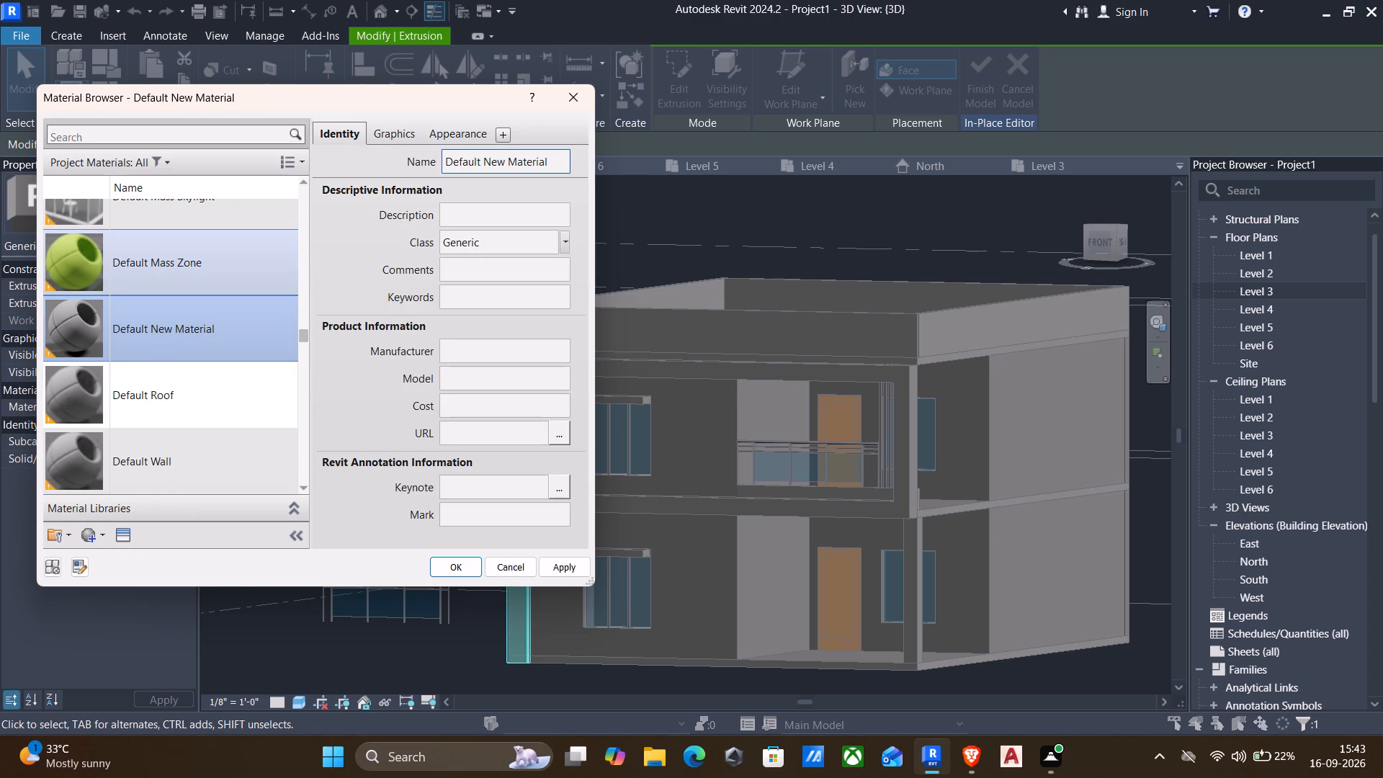
{"action": "left_click_drag", "start_coordinate": [563, 164], "coordinate": [552, 161]}
{"action": "key", "text": "BackSpace"}
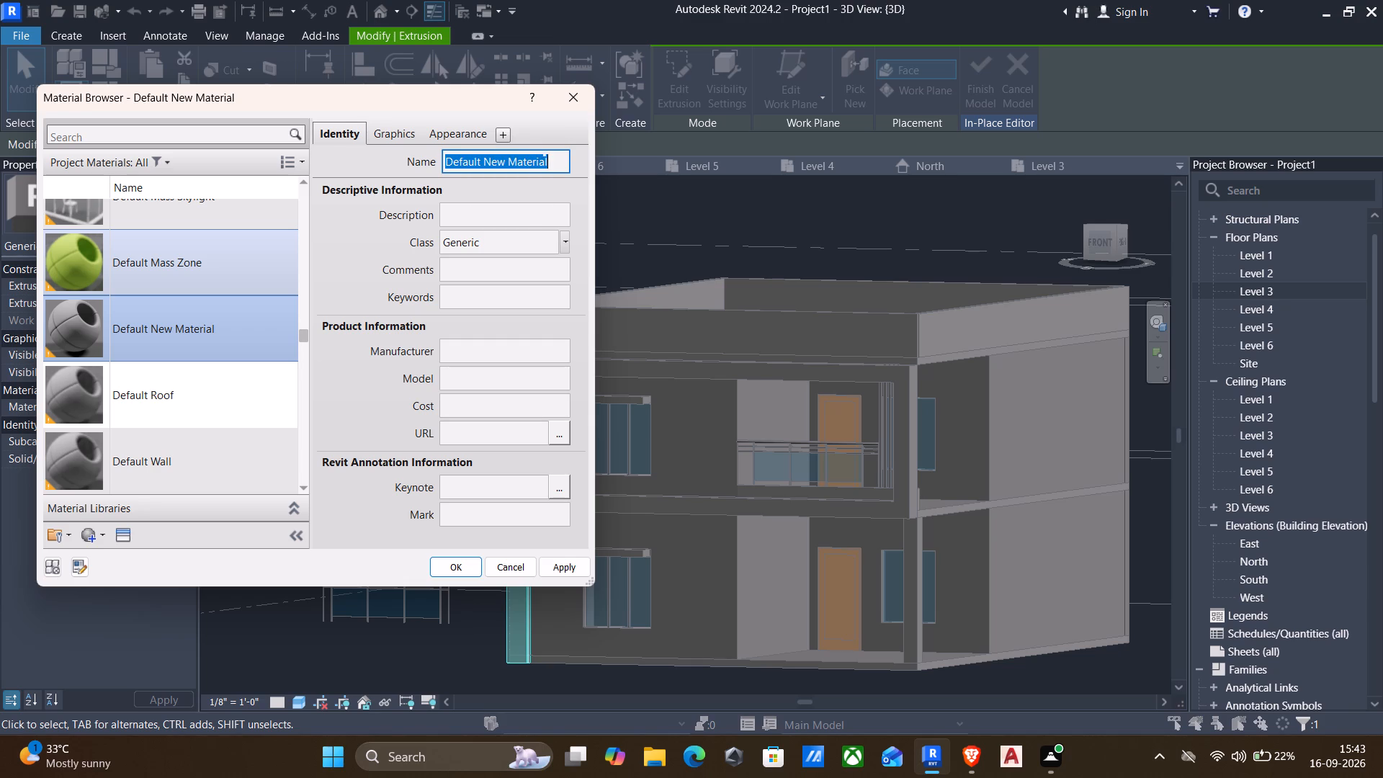
{"action": "type", "text": "ext"}
{"action": "key", "text": "space"}
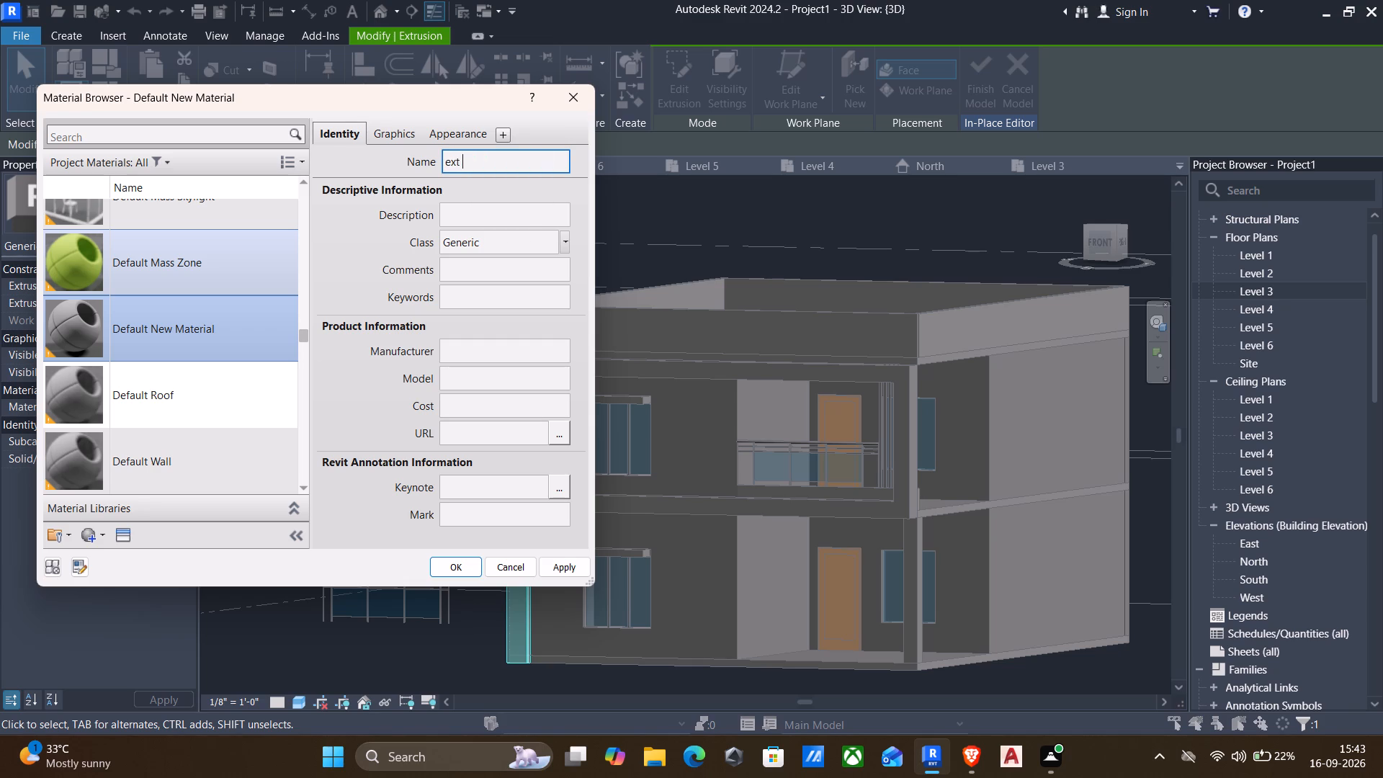
{"action": "type", "text": "walll"}
{"action": "left_click", "coordinate": [555, 576]}
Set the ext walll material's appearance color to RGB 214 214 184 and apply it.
{"action": "left_click", "coordinate": [446, 131]}
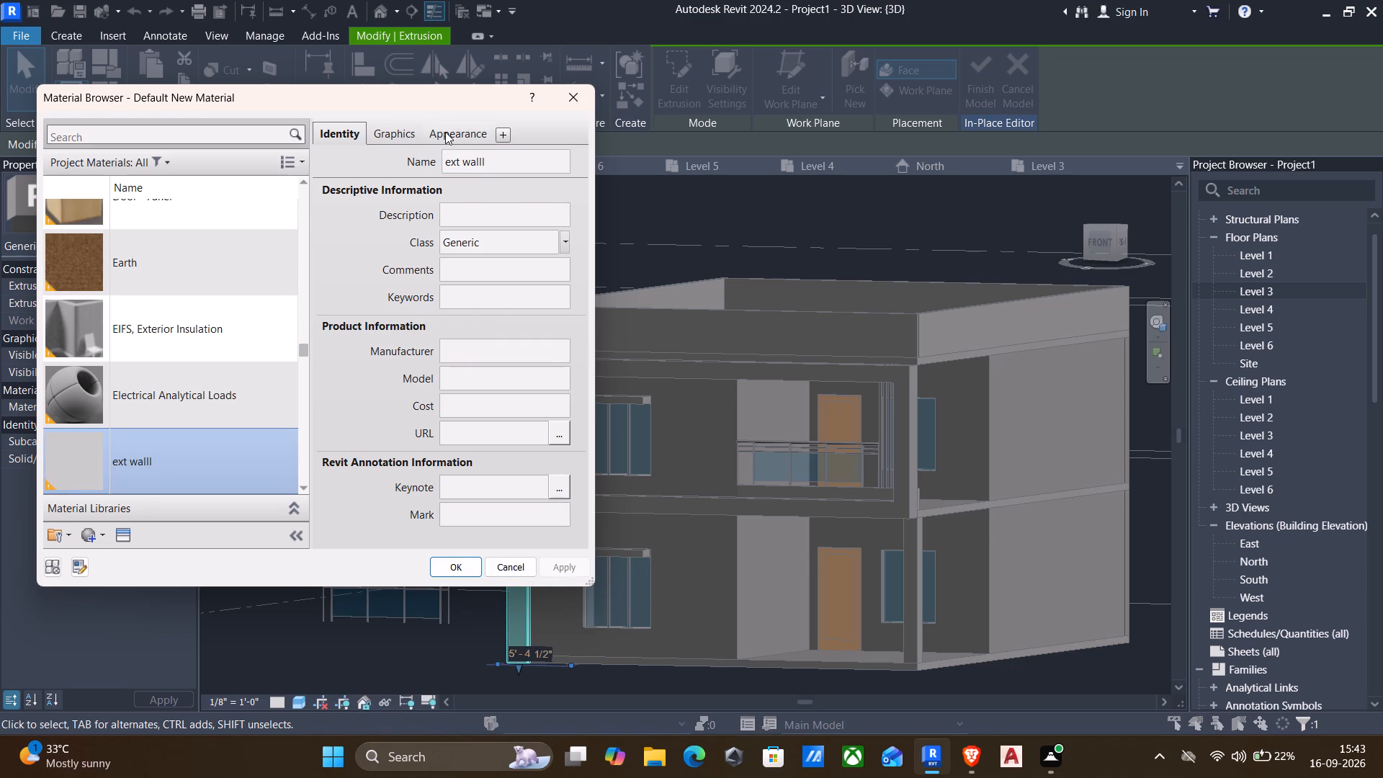
{"action": "left_click", "coordinate": [481, 359]}
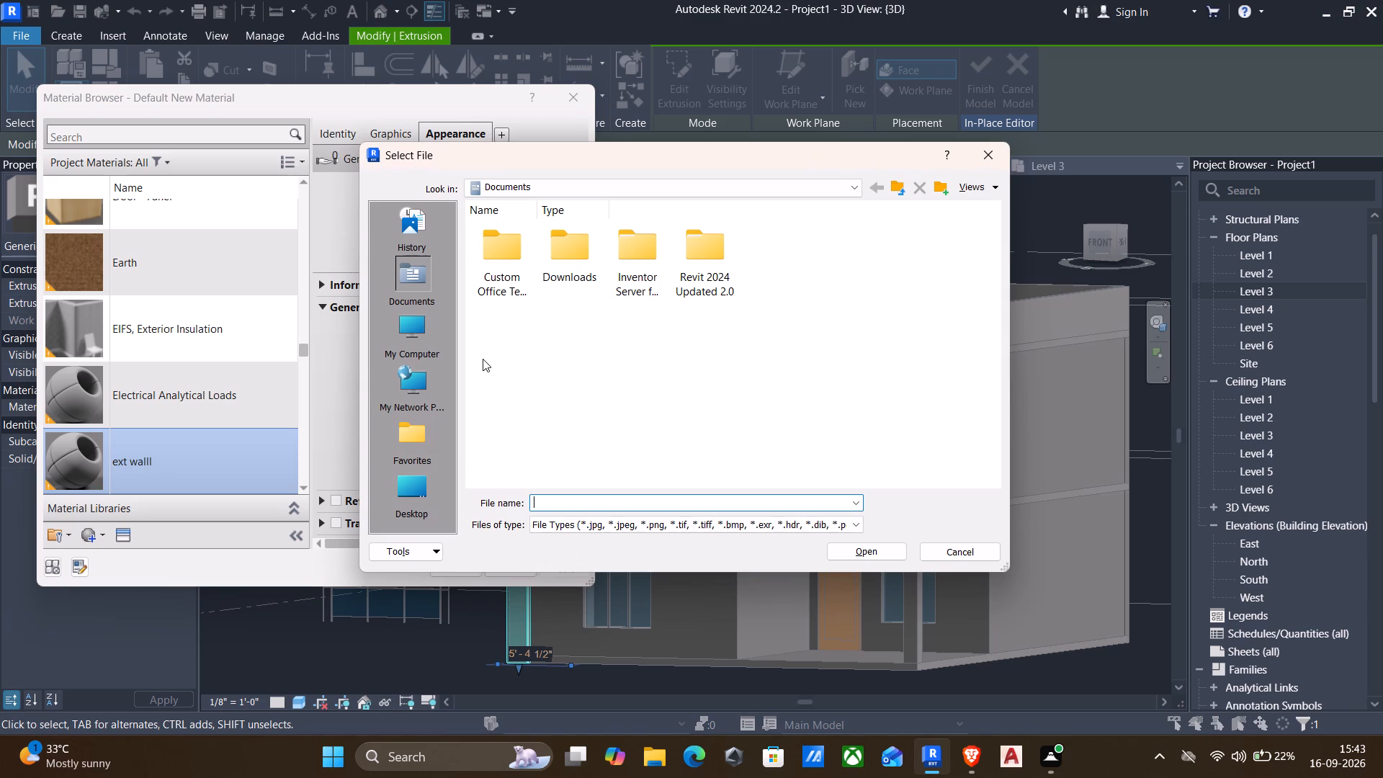
{"action": "left_click", "coordinate": [1005, 158]}
{"action": "left_click", "coordinate": [503, 327]}
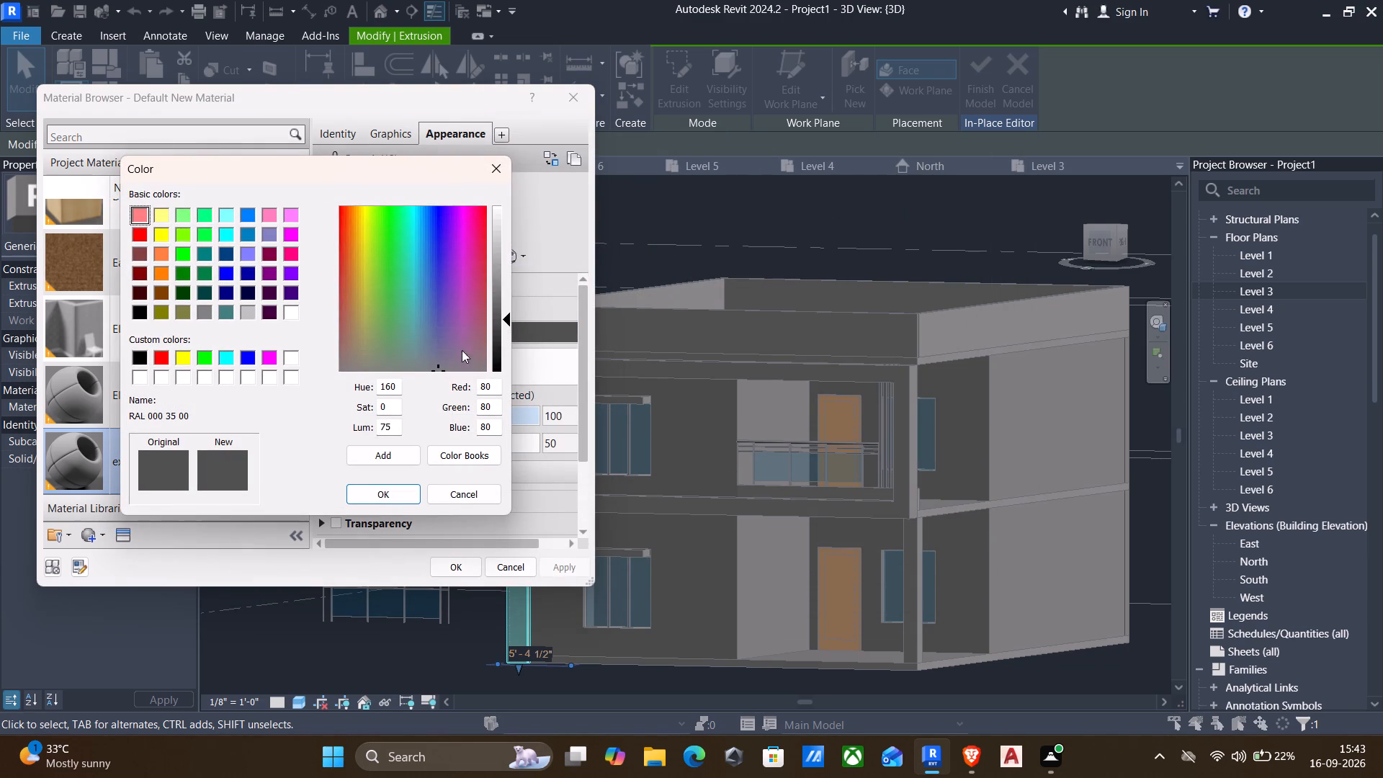
{"action": "left_click_drag", "start_coordinate": [493, 387], "coordinate": [453, 400]}
{"action": "type", "text": "21"}
{"action": "key", "text": "4"}
{"action": "key", "text": "Return"}
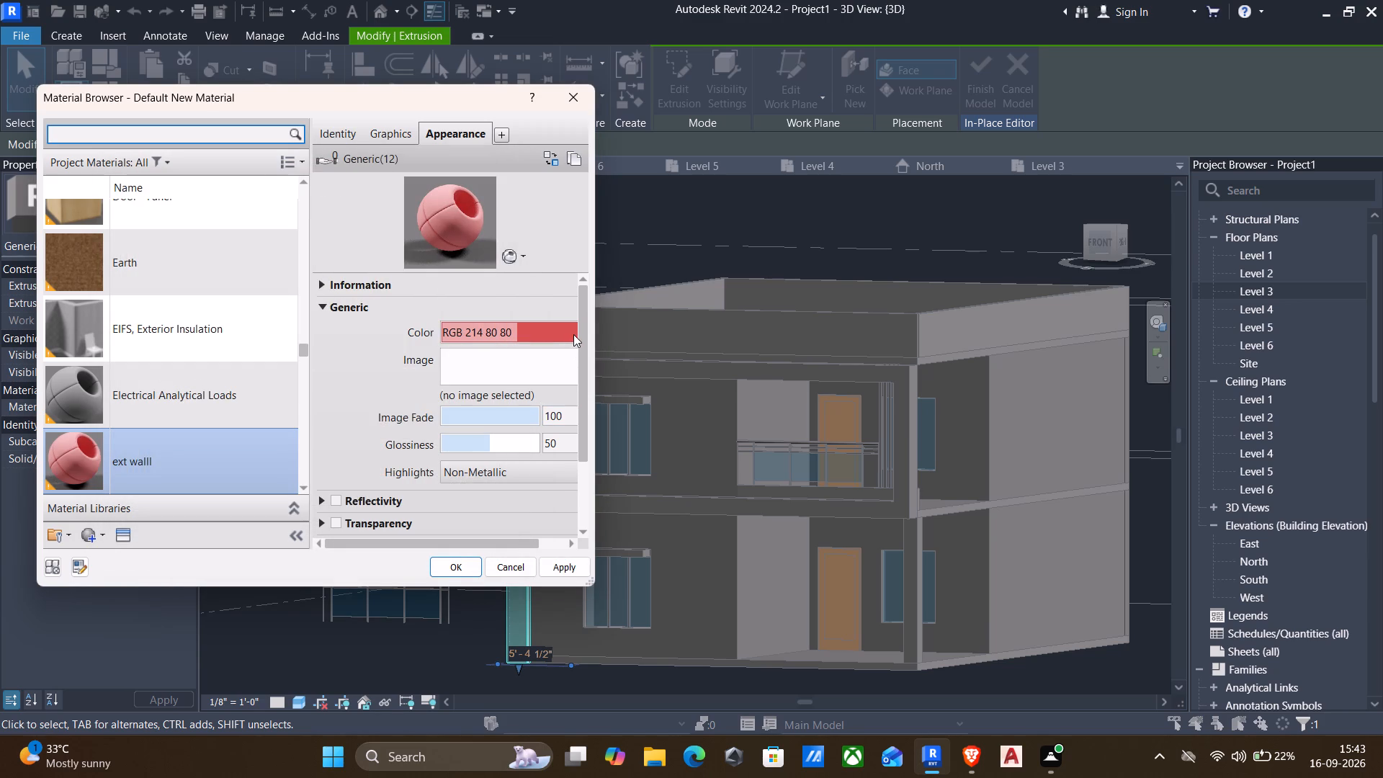
{"action": "left_click", "coordinate": [573, 334]}
{"action": "left_click_drag", "start_coordinate": [500, 403], "coordinate": [418, 415]}
{"action": "type", "text": "214"}
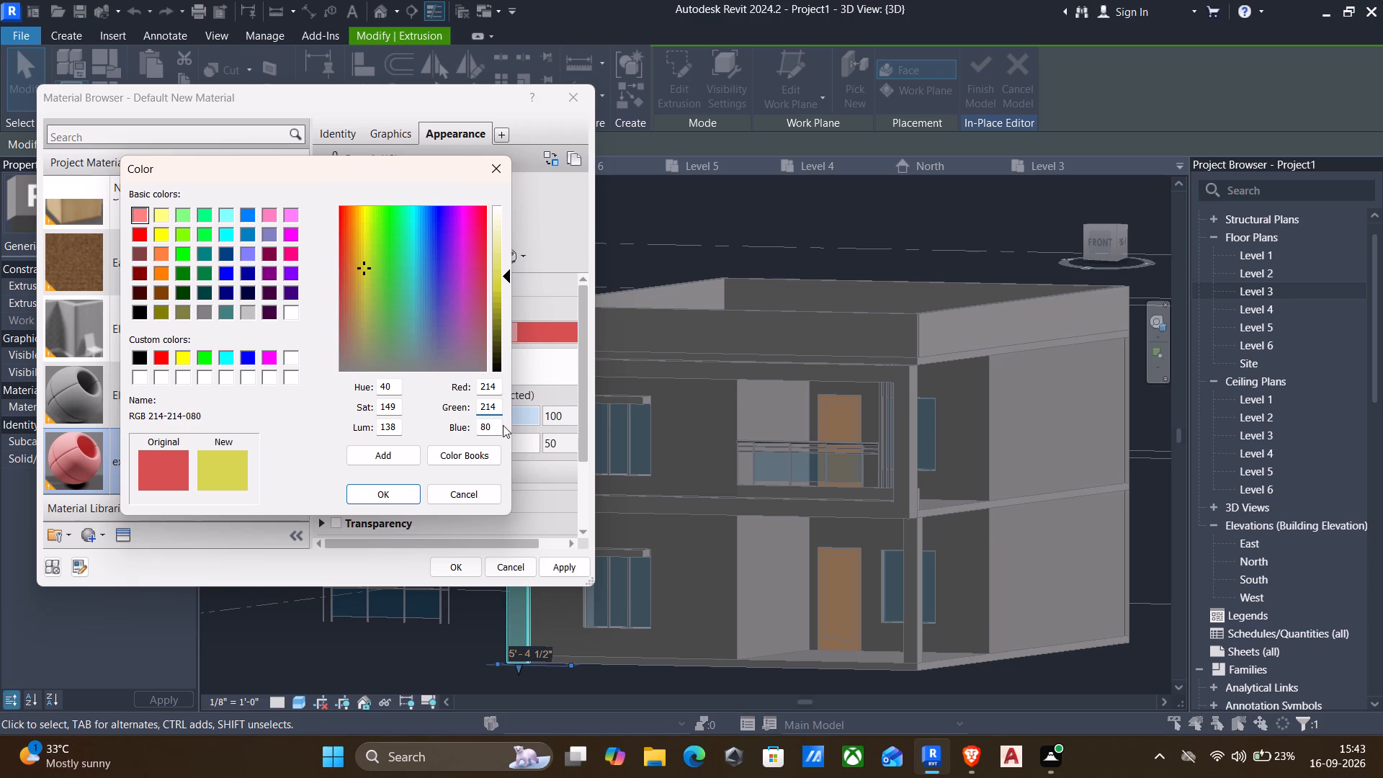
{"action": "left_click_drag", "start_coordinate": [493, 426], "coordinate": [433, 444]}
{"action": "key", "text": "1"}
{"action": "type", "text": "84"}
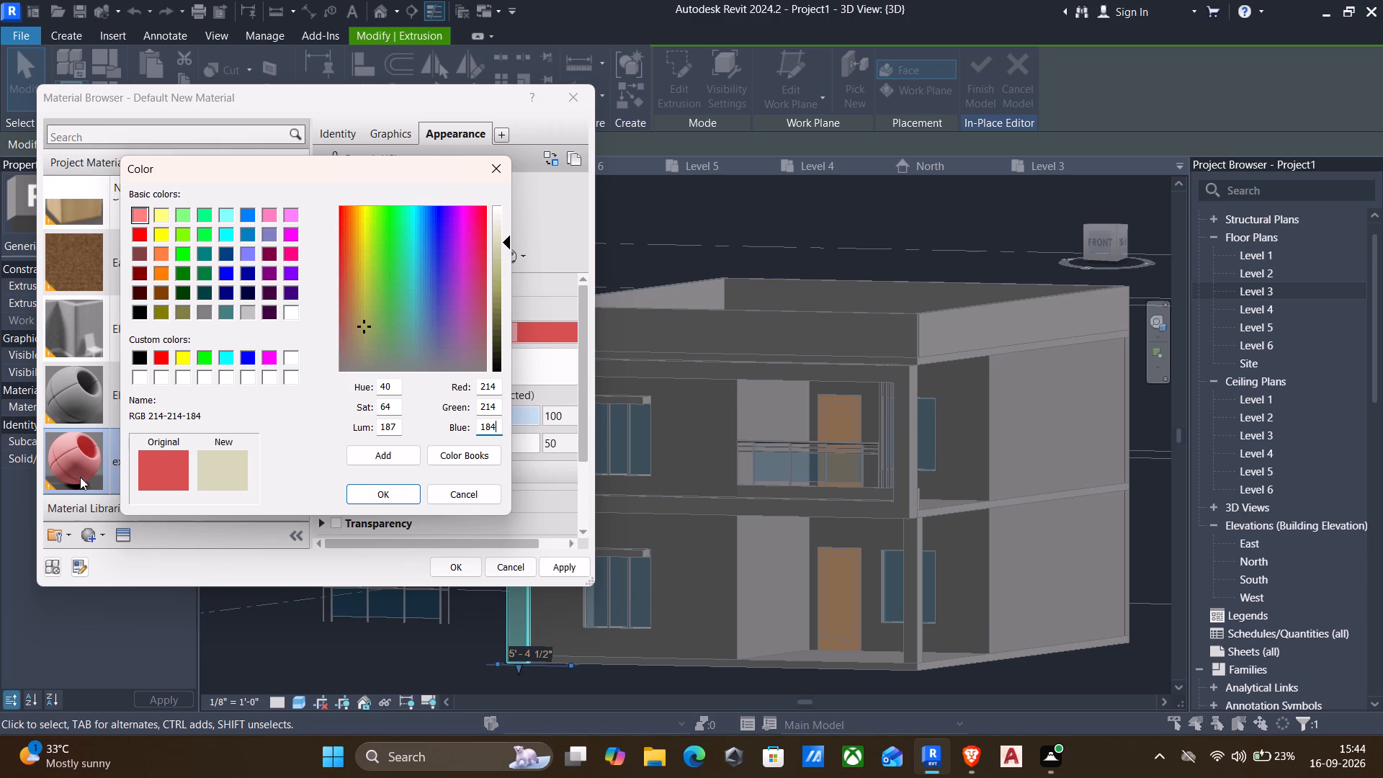
{"action": "left_click", "coordinate": [370, 493]}
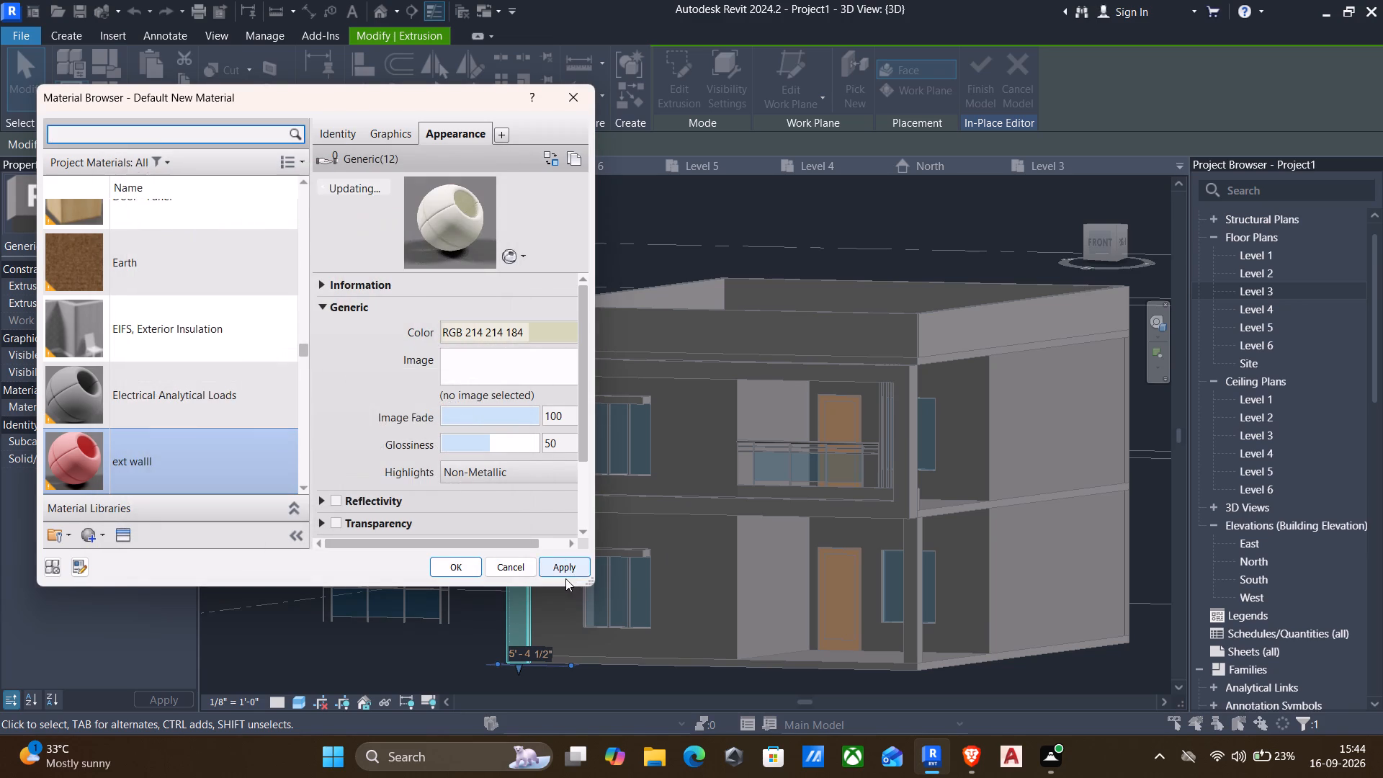
{"action": "left_click", "coordinate": [576, 561]}
Assign the ext walll material to the corner extrusion and finish the in-place model.
{"action": "left_click", "coordinate": [447, 570]}
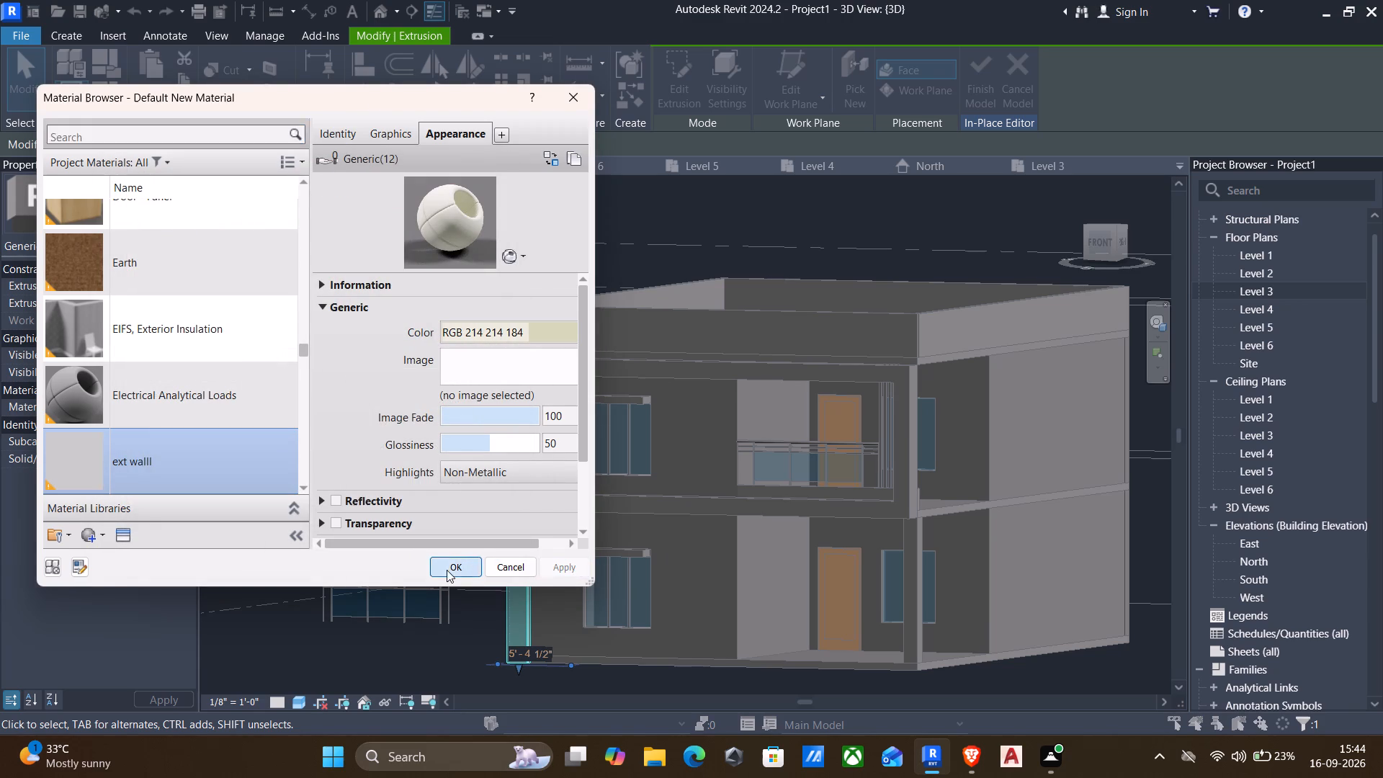
{"action": "key", "text": "Escape"}
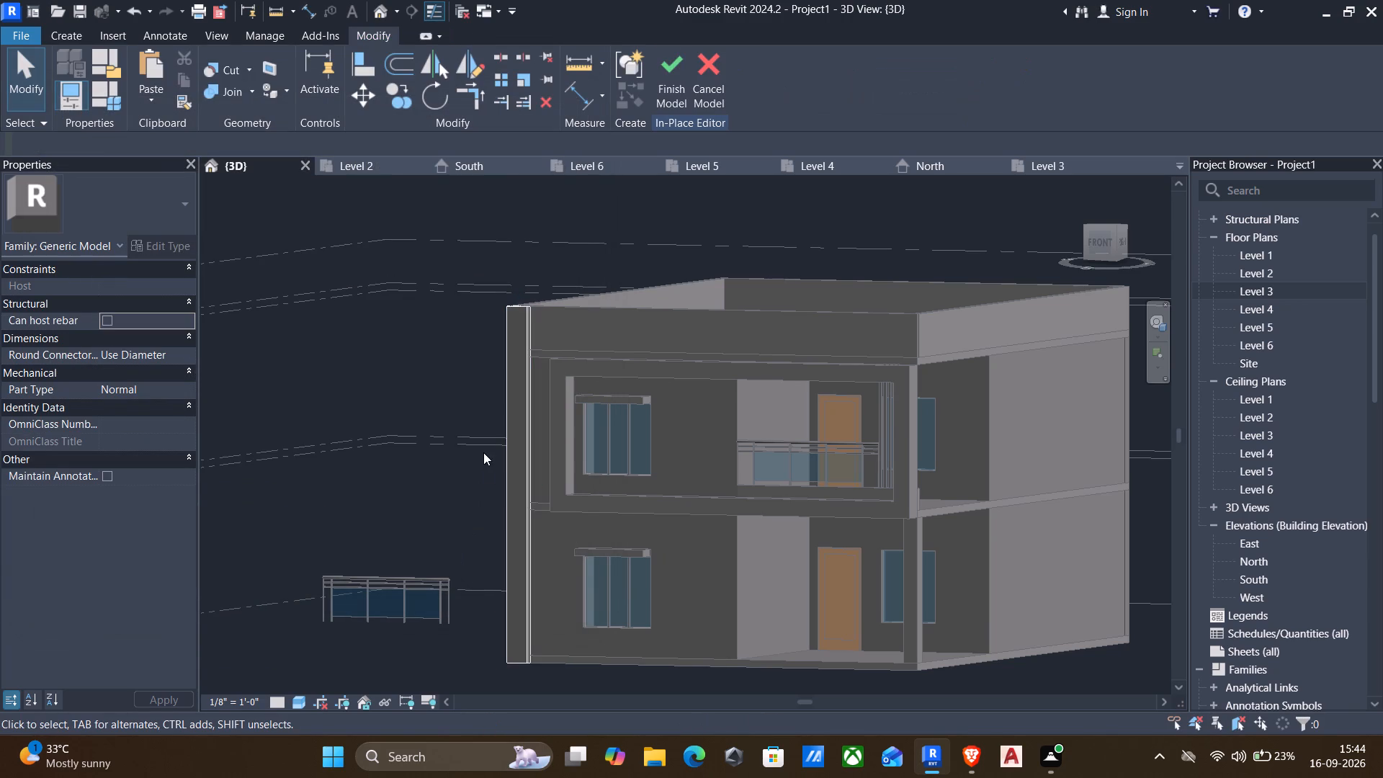
{"action": "left_click", "coordinate": [682, 60]}
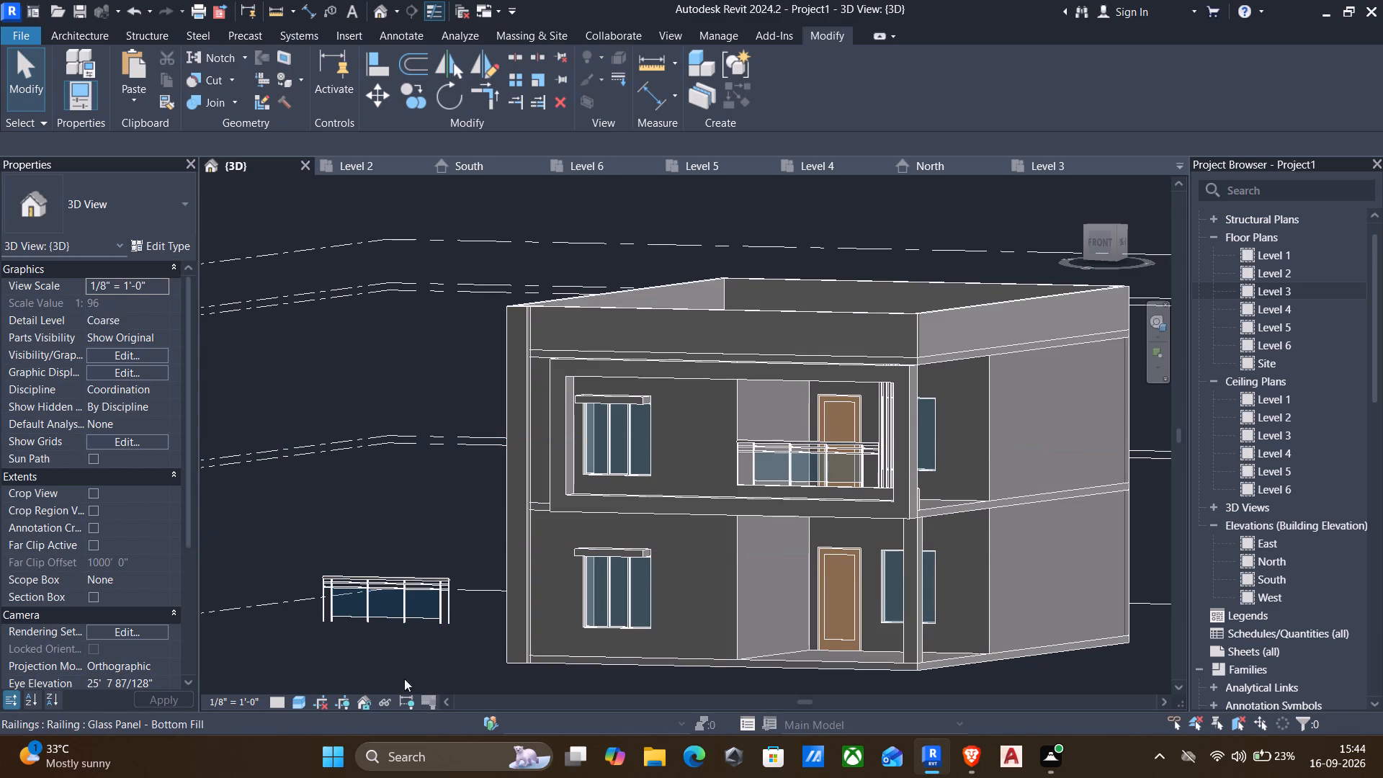
Set the 3D view's visual style to Textures.
{"action": "left_click", "coordinate": [290, 705]}
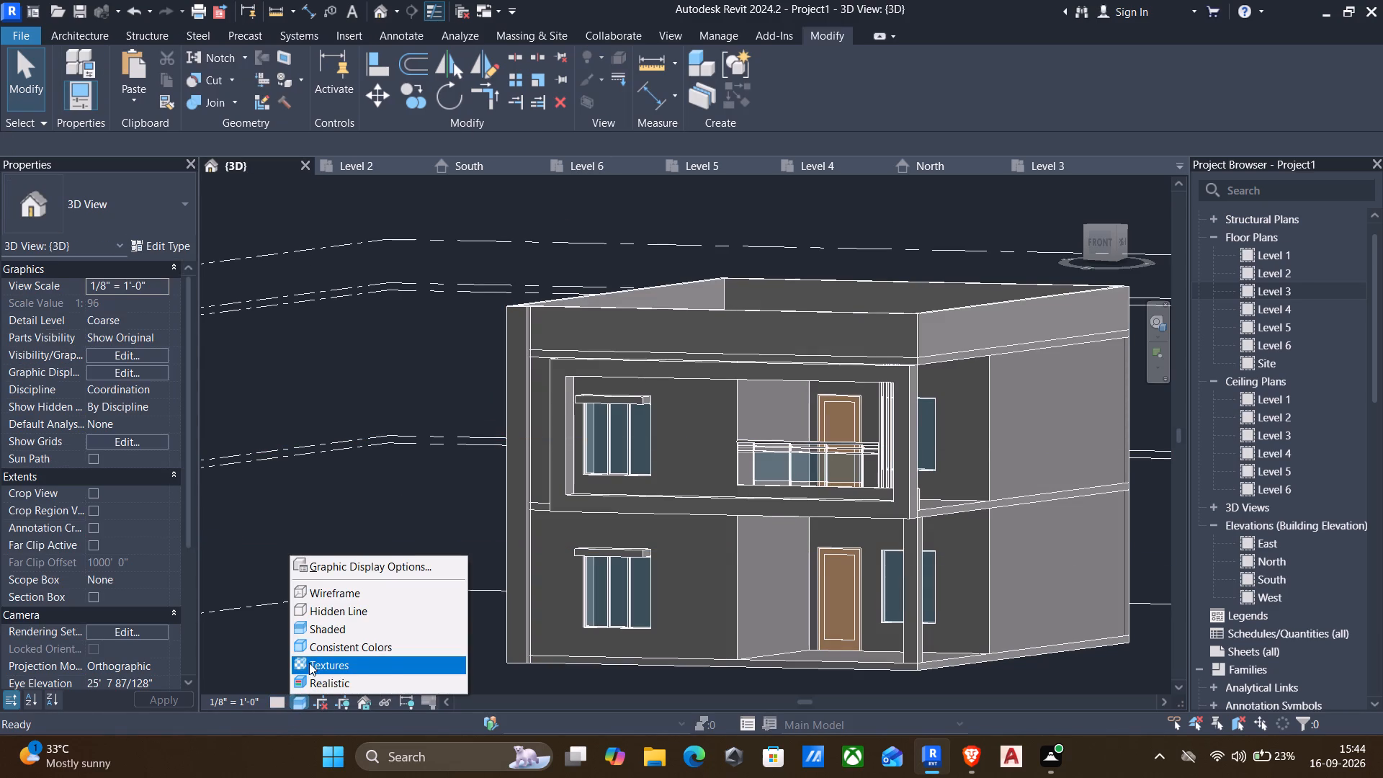
{"action": "left_click", "coordinate": [301, 664]}
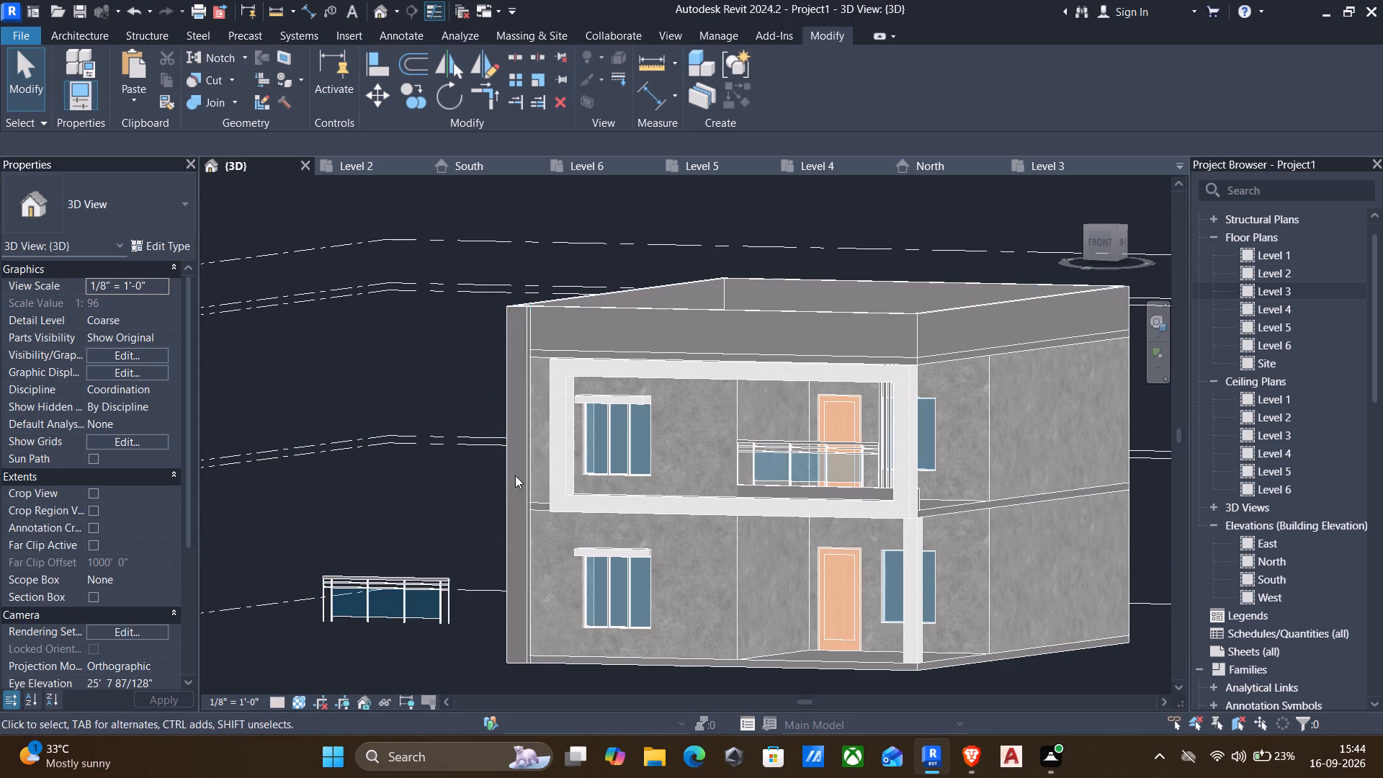
{"action": "scroll", "coordinate": [452, 470], "scroll_direction": "down", "scroll_amount": 2}
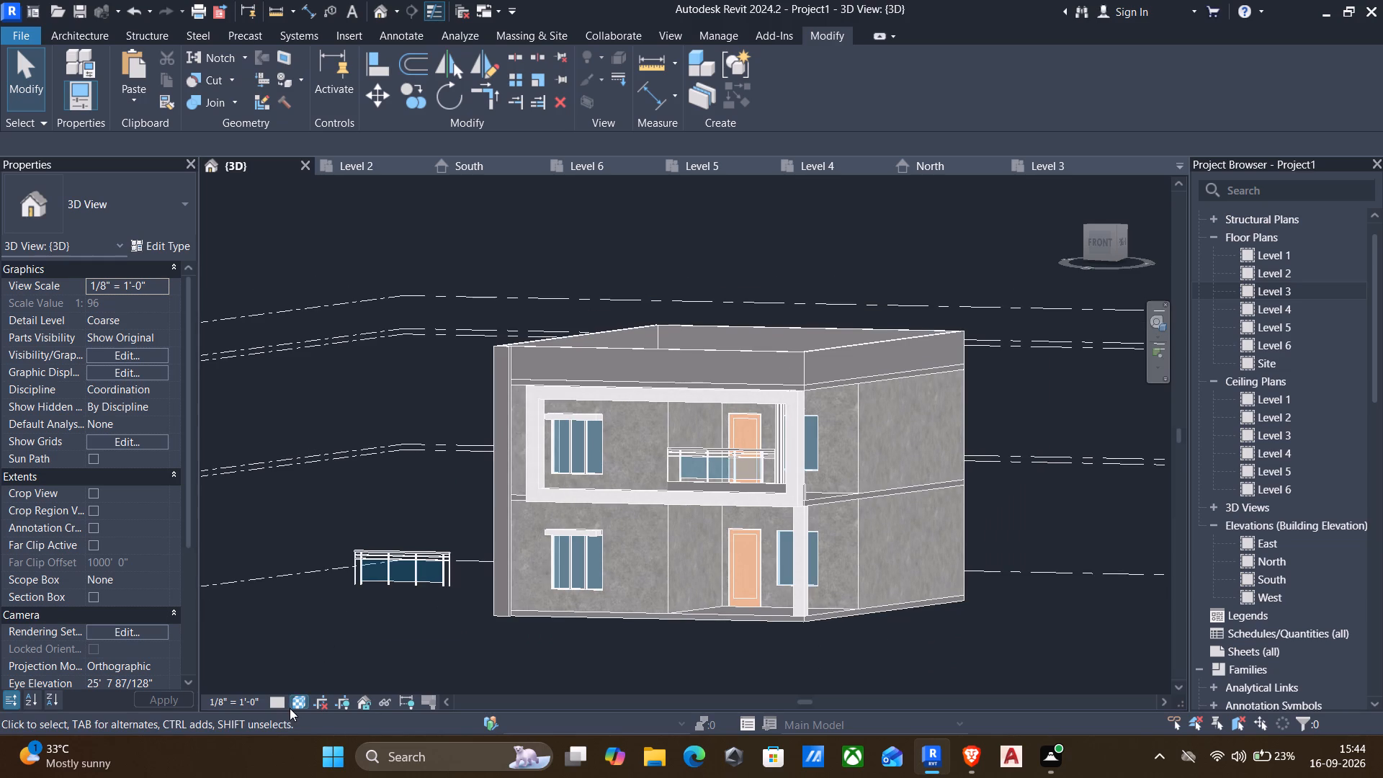
Set the 3D view's visual style to Realistic and examine the house's exterior materials from the front and both sides.
{"action": "left_click", "coordinate": [297, 701]}
{"action": "left_click", "coordinate": [310, 678]}
{"action": "middle_click_drag", "start_coordinate": [413, 511], "coordinate": [722, 562], "text": "shift"}
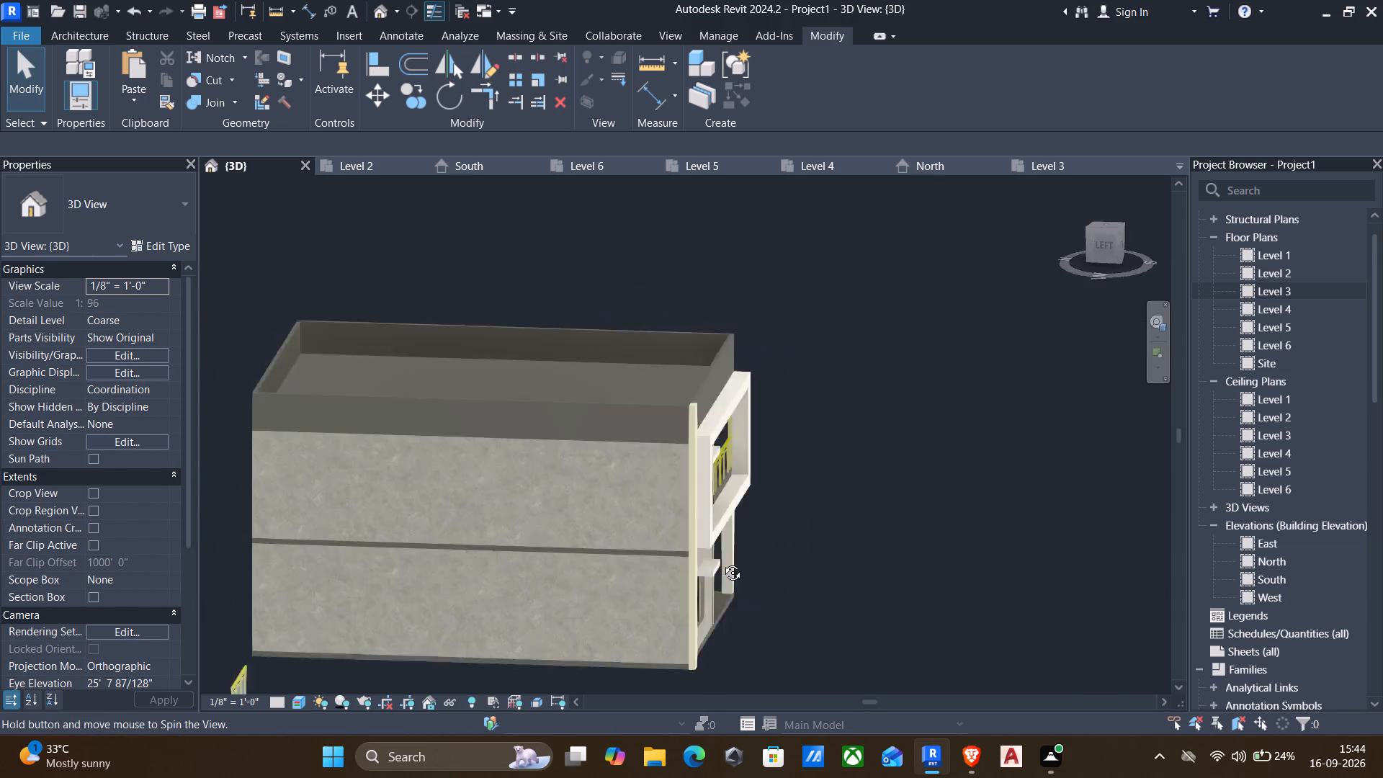
{"action": "middle_click_drag", "start_coordinate": [722, 562], "coordinate": [355, 523], "text": "shift"}
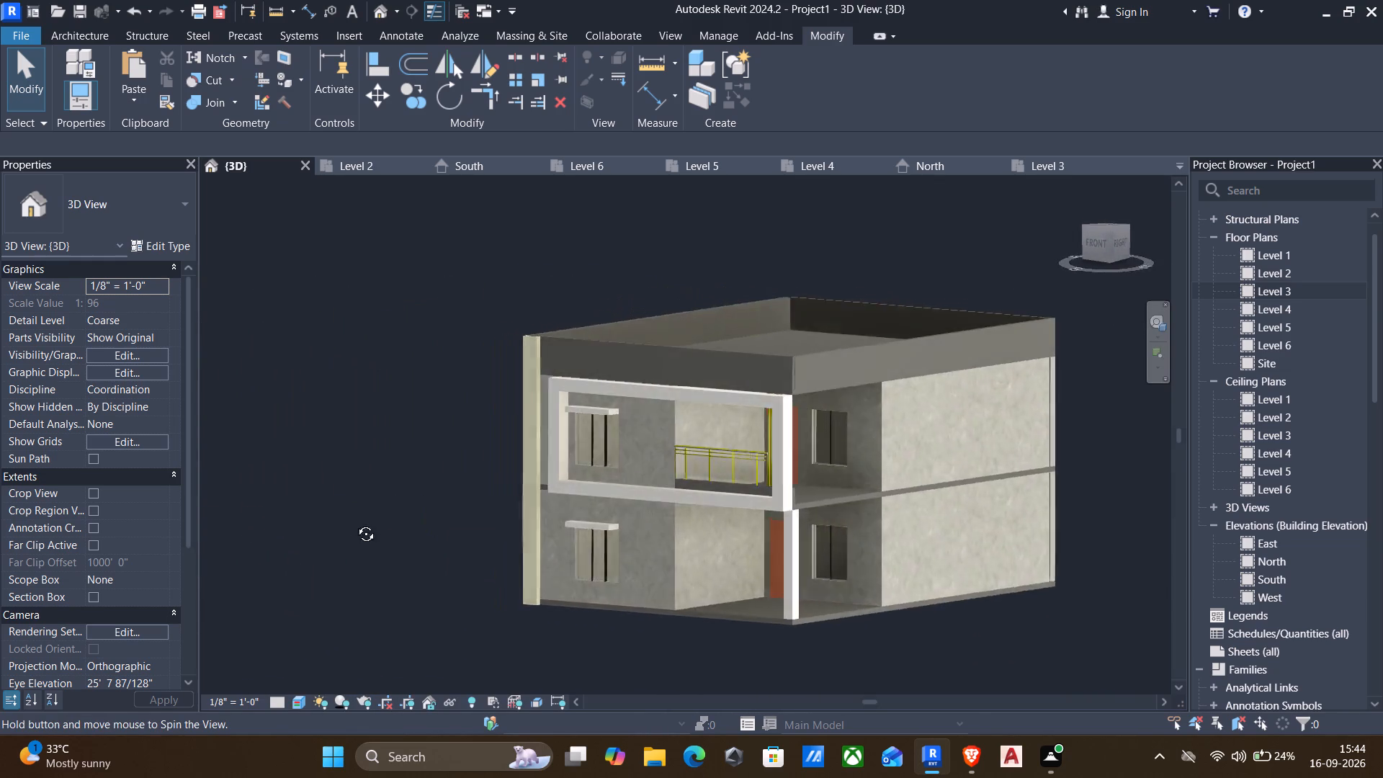
{"action": "middle_click_drag", "start_coordinate": [355, 523], "coordinate": [474, 526], "text": "shift"}
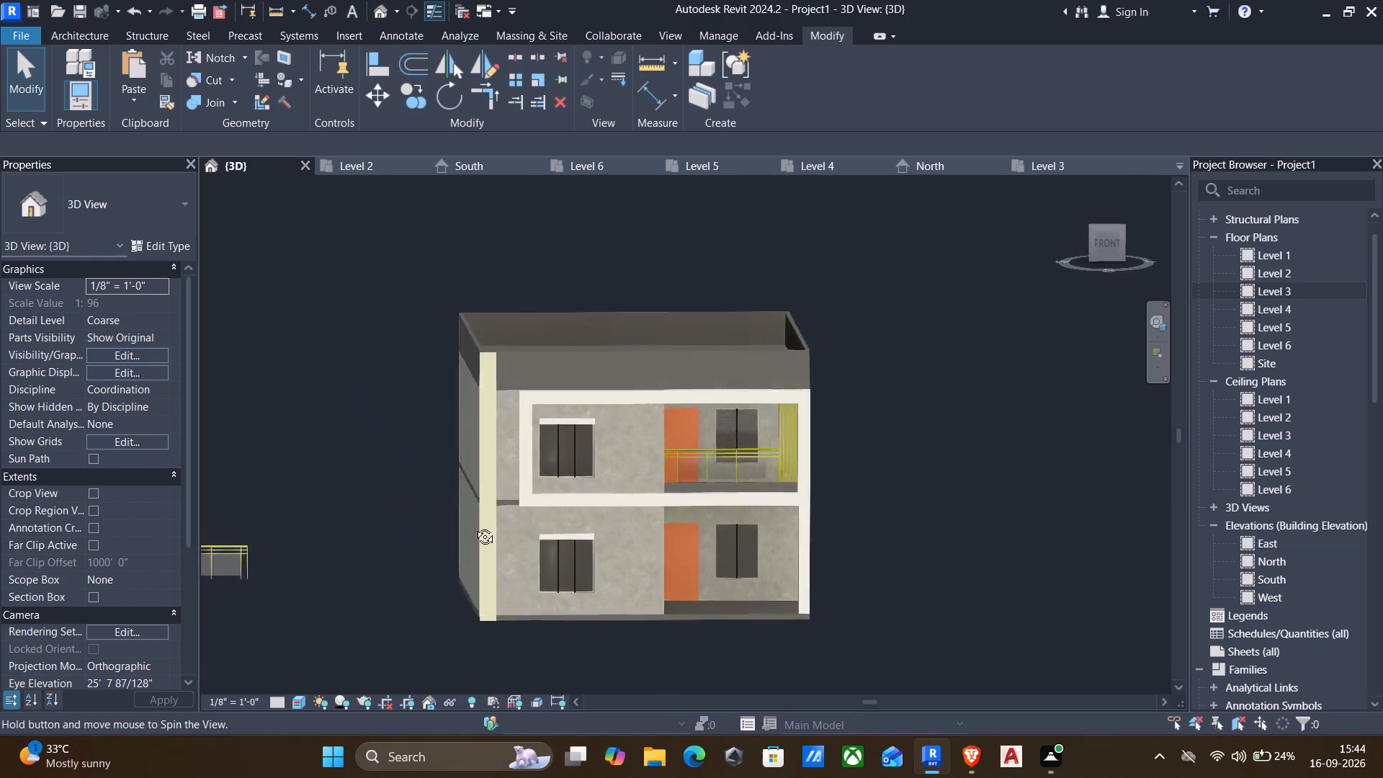
{"action": "middle_click_drag", "start_coordinate": [474, 526], "coordinate": [596, 563], "text": "shift"}
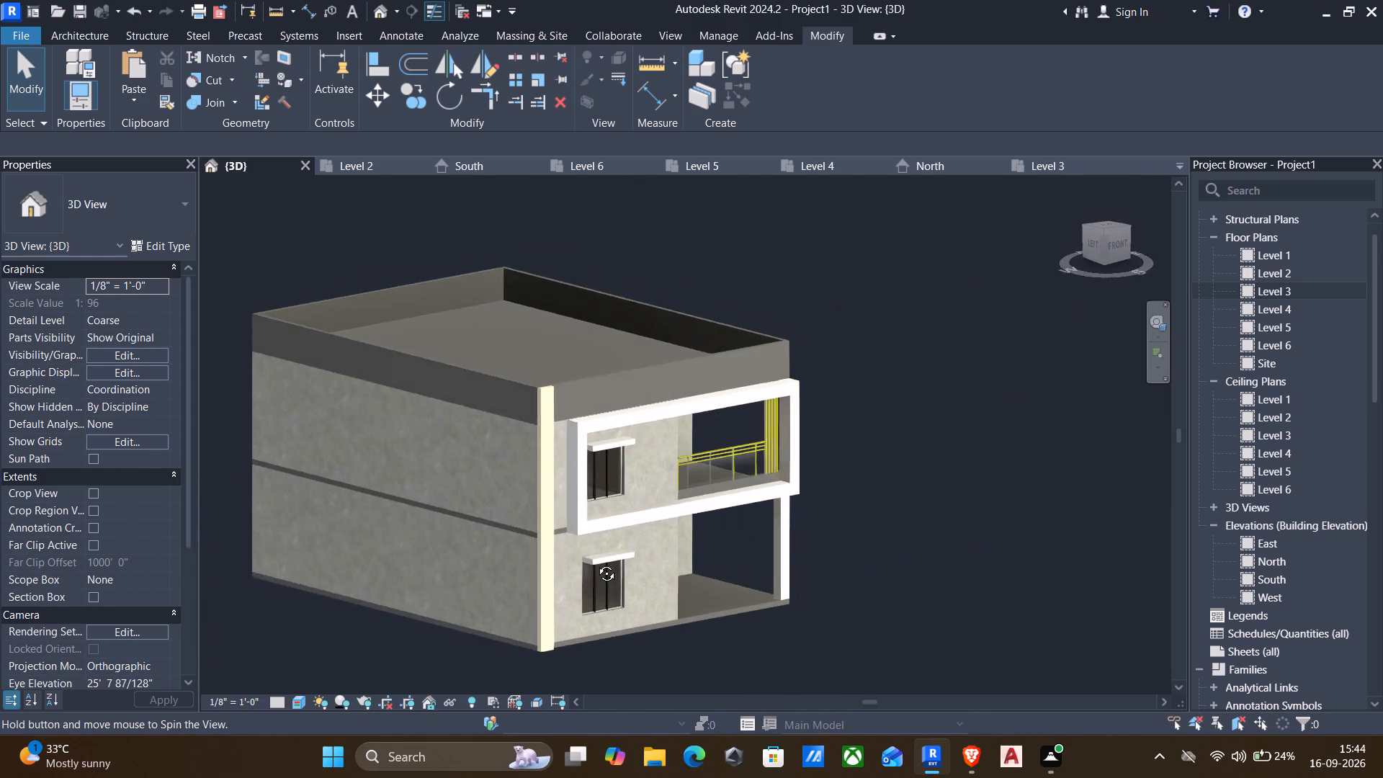
{"action": "middle_click_drag", "start_coordinate": [596, 563], "coordinate": [399, 553], "text": "shift"}
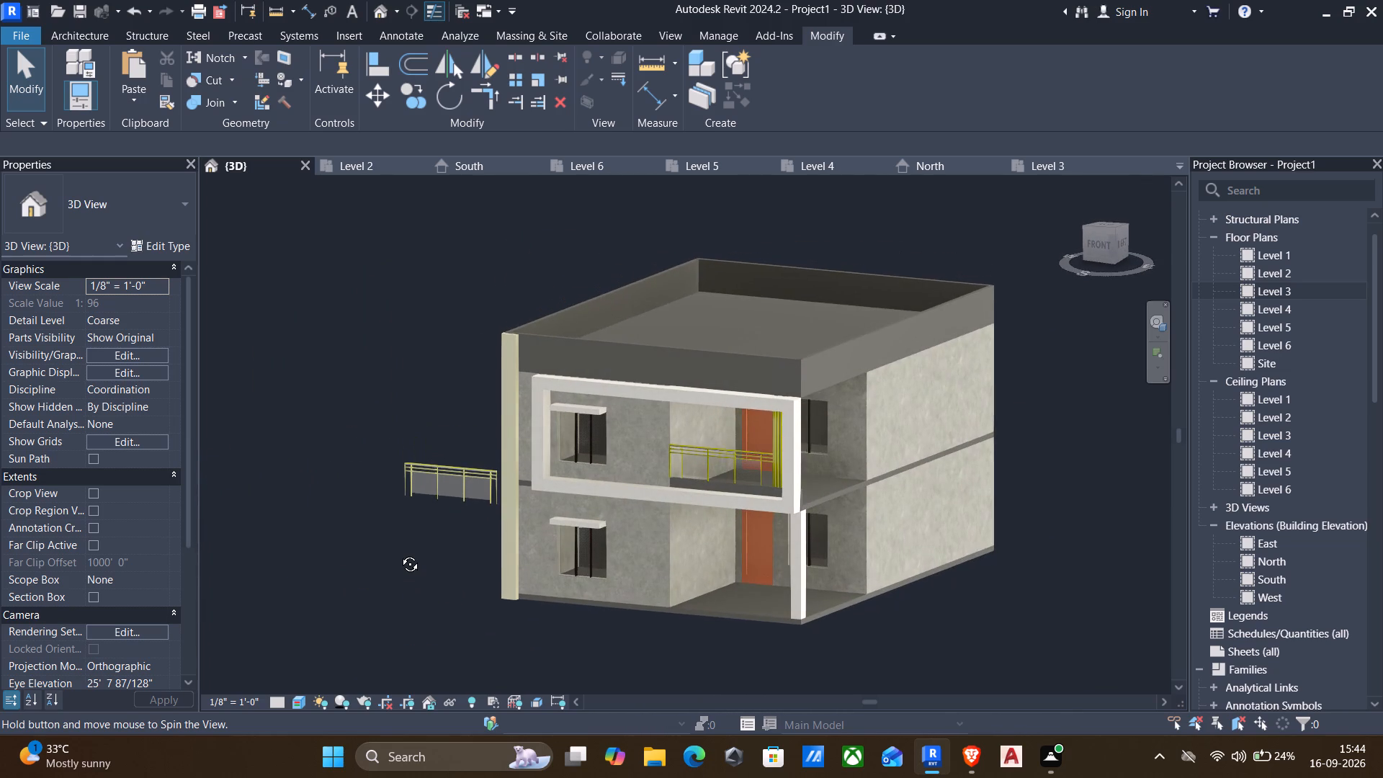
{"action": "middle_click_drag", "start_coordinate": [399, 553], "coordinate": [419, 550], "text": "shift"}
Delete the stray Glass Panel - Bottom Fill railing standing apart from the house on Level 1.
{"action": "left_click", "coordinate": [413, 499]}
{"action": "left_click", "coordinate": [400, 480]}
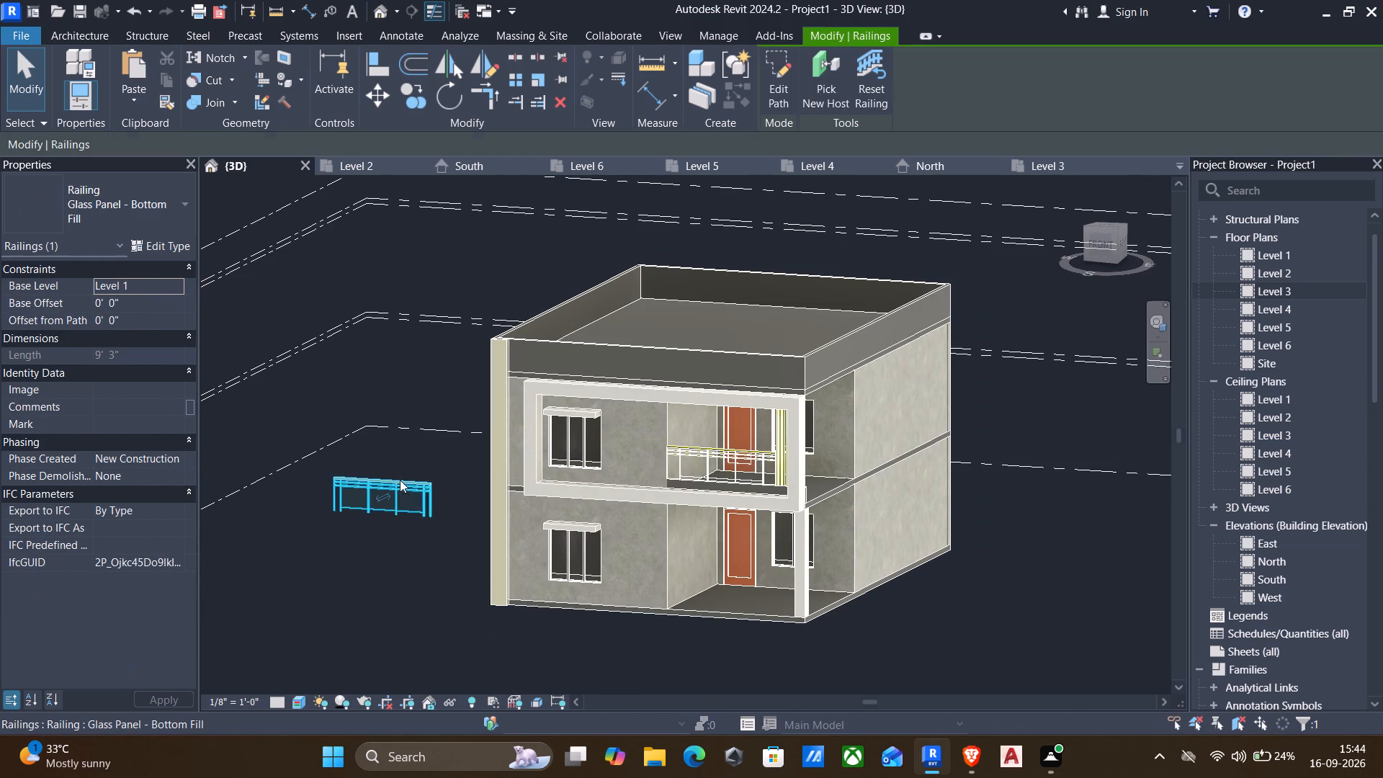
{"action": "key", "text": "Delete"}
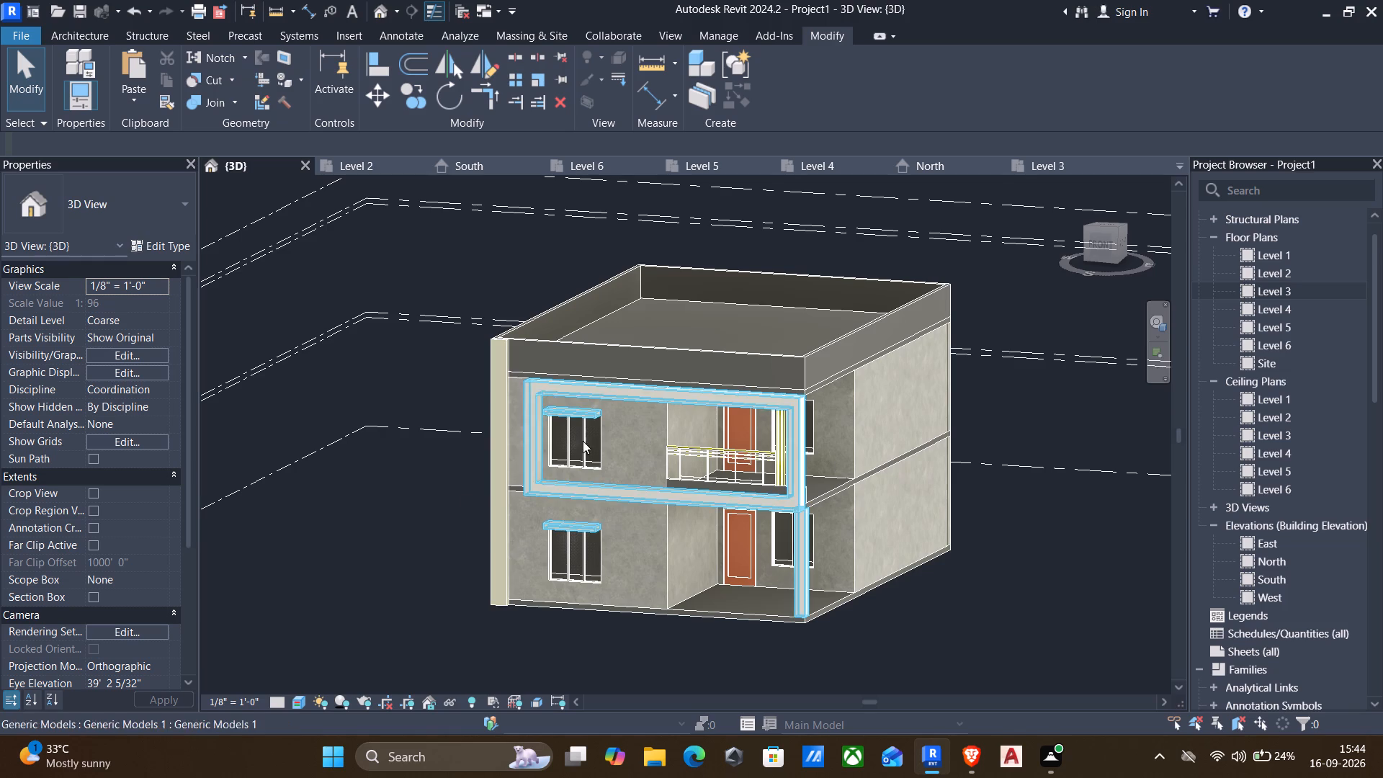
Set the 3D view's visual style to Shaded.
{"action": "left_click", "coordinate": [294, 702]}
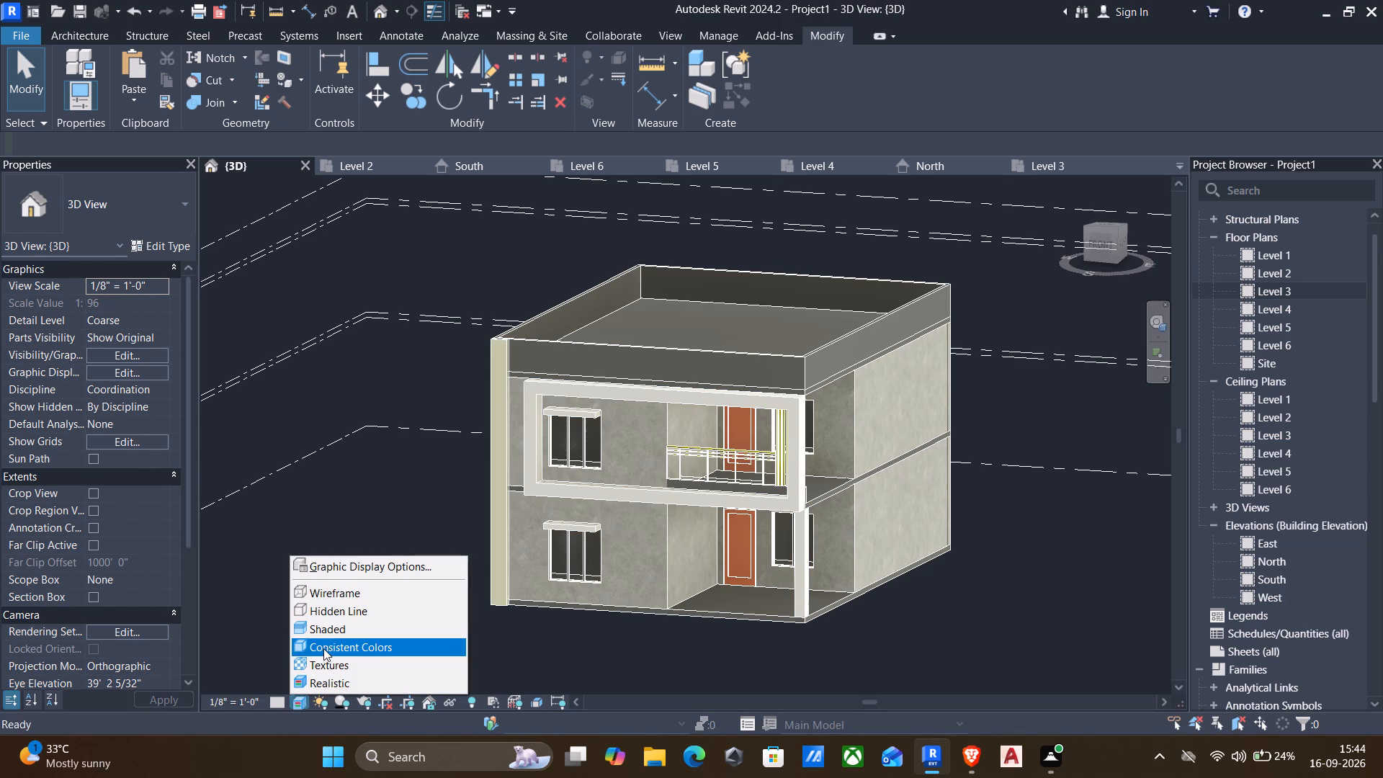
{"action": "left_click", "coordinate": [323, 633]}
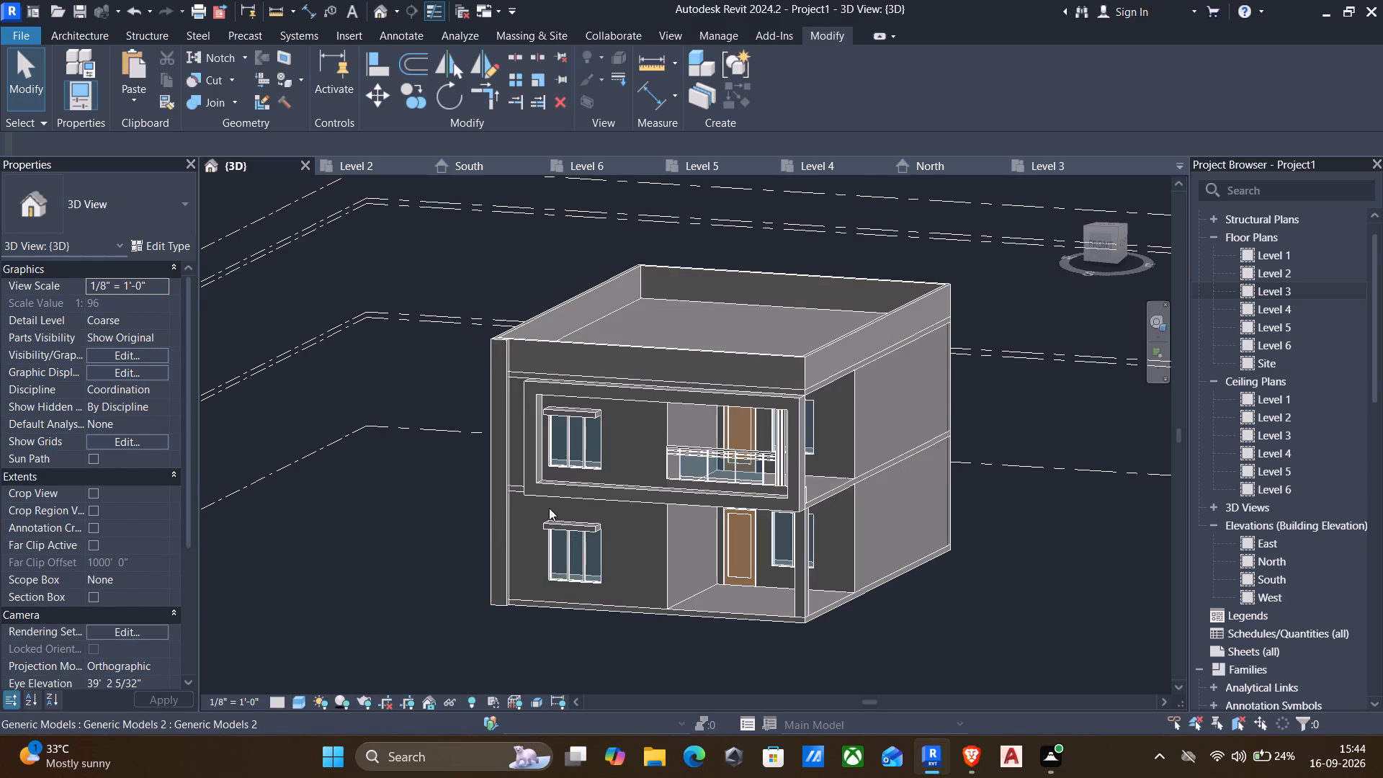
{"action": "scroll", "coordinate": [551, 508], "scroll_direction": "up", "scroll_amount": 3}
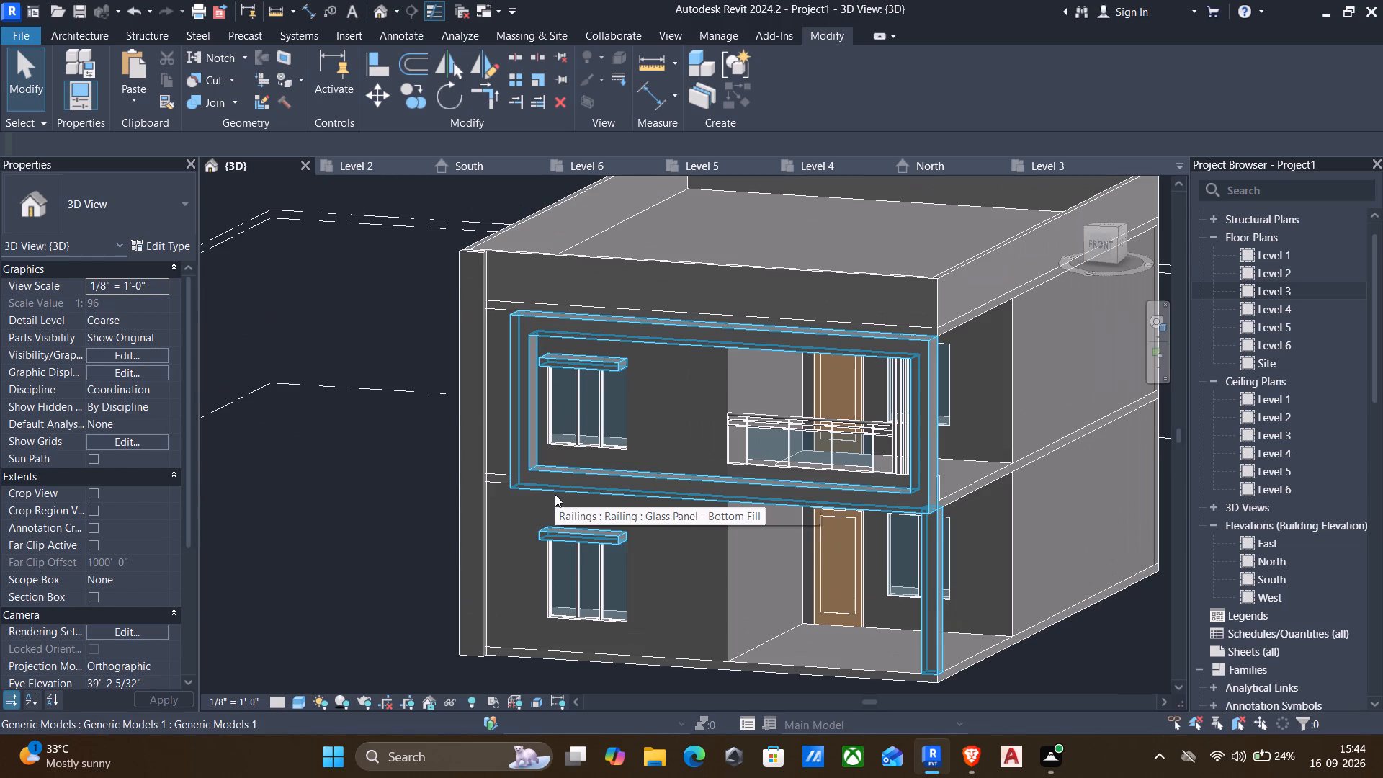
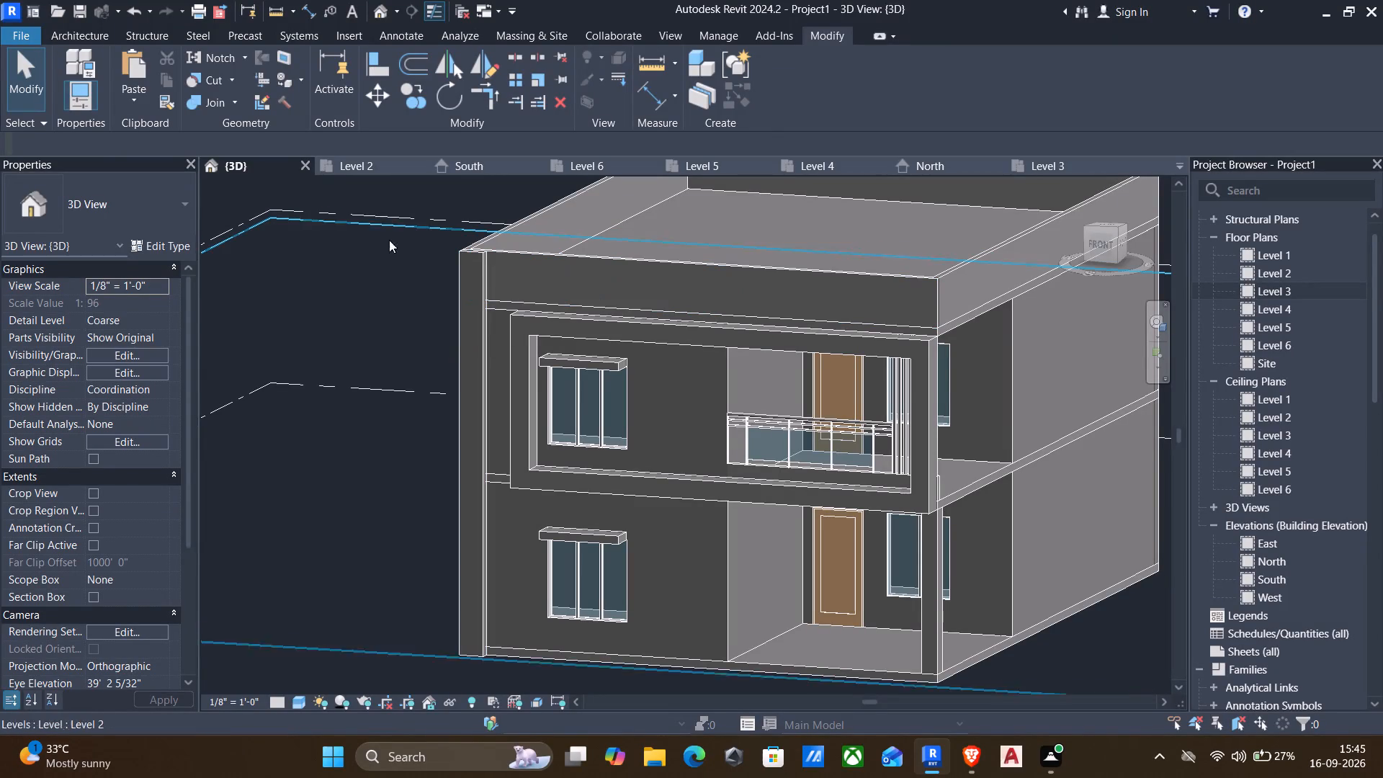
Start a new in-place model in the Generic Models category, accepting the default name.
{"action": "left_click", "coordinate": [81, 33]}
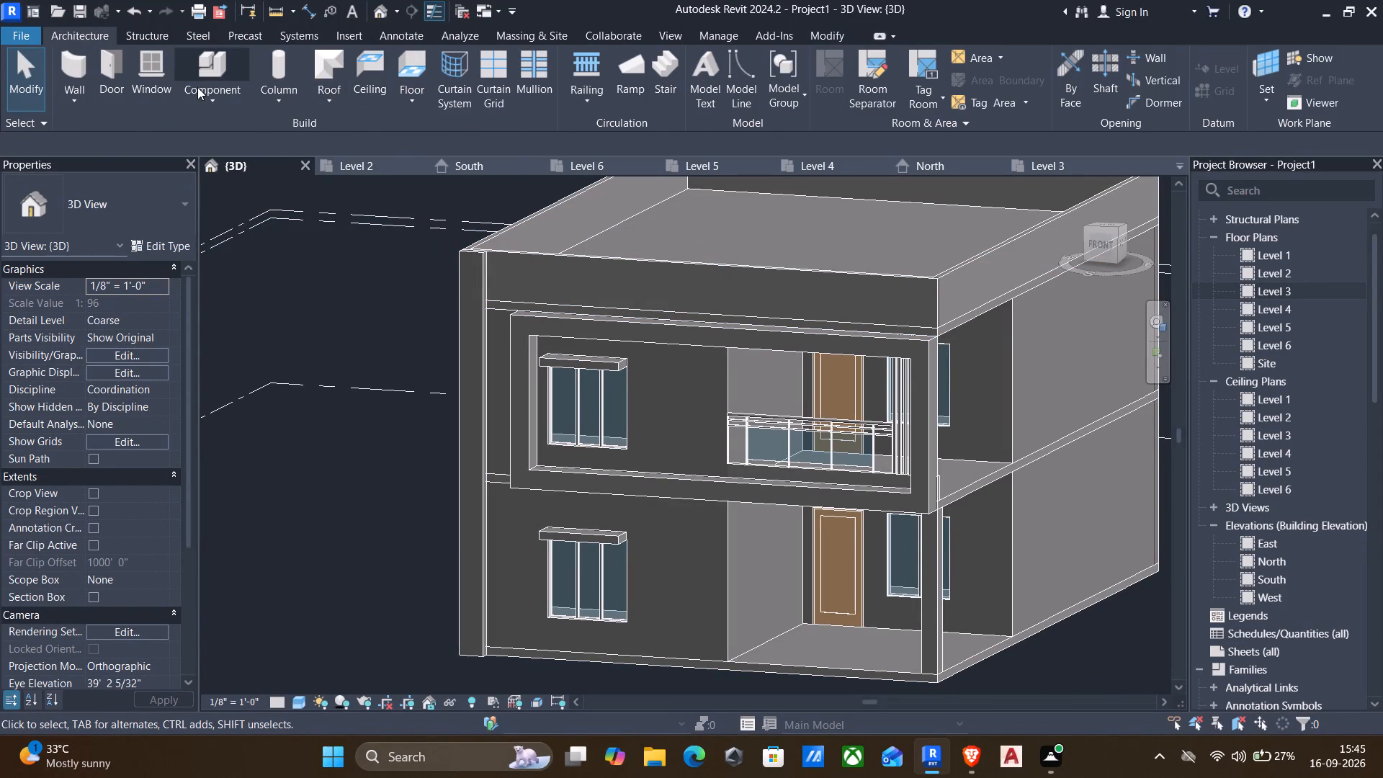
{"action": "left_click", "coordinate": [205, 98]}
{"action": "left_click", "coordinate": [225, 168]}
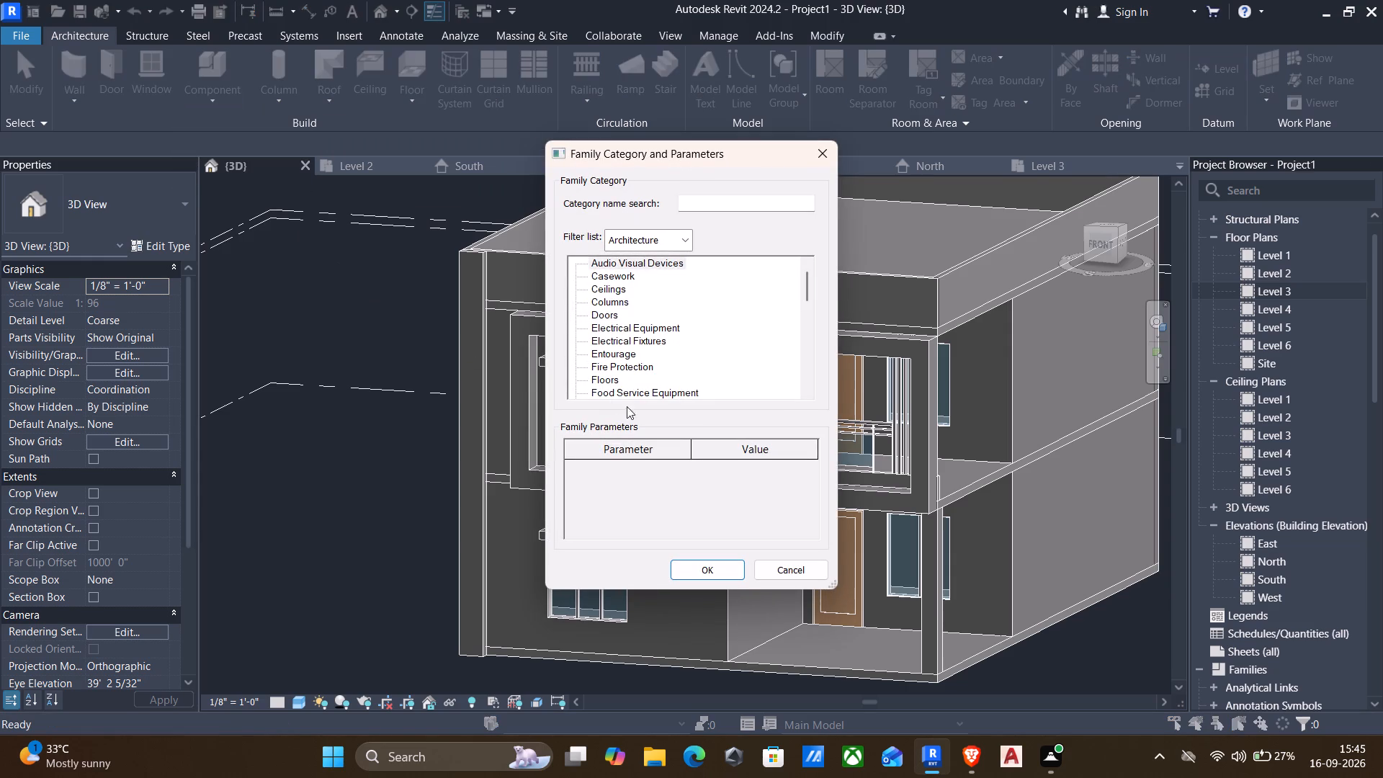
{"action": "scroll", "coordinate": [625, 352], "scroll_direction": "down", "scroll_amount": 6}
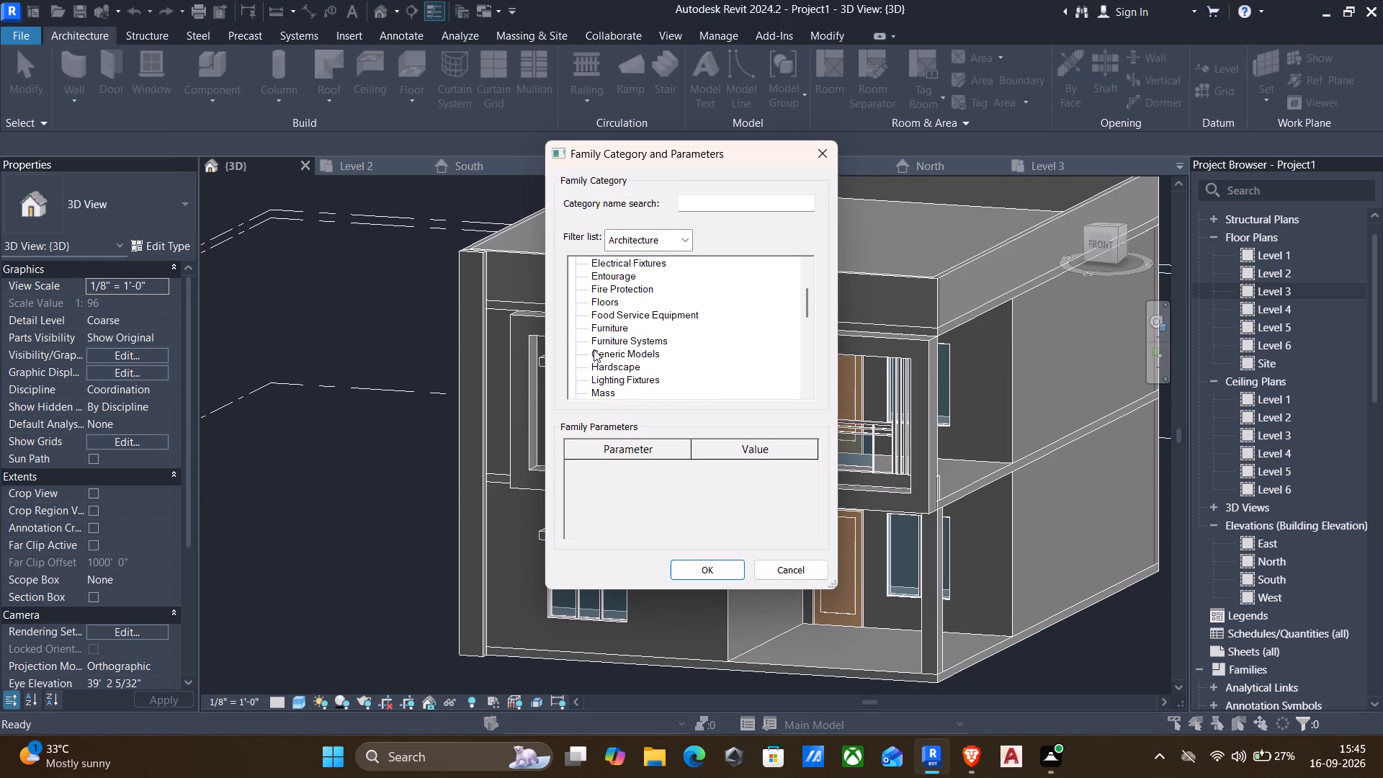
{"action": "left_click", "coordinate": [594, 351]}
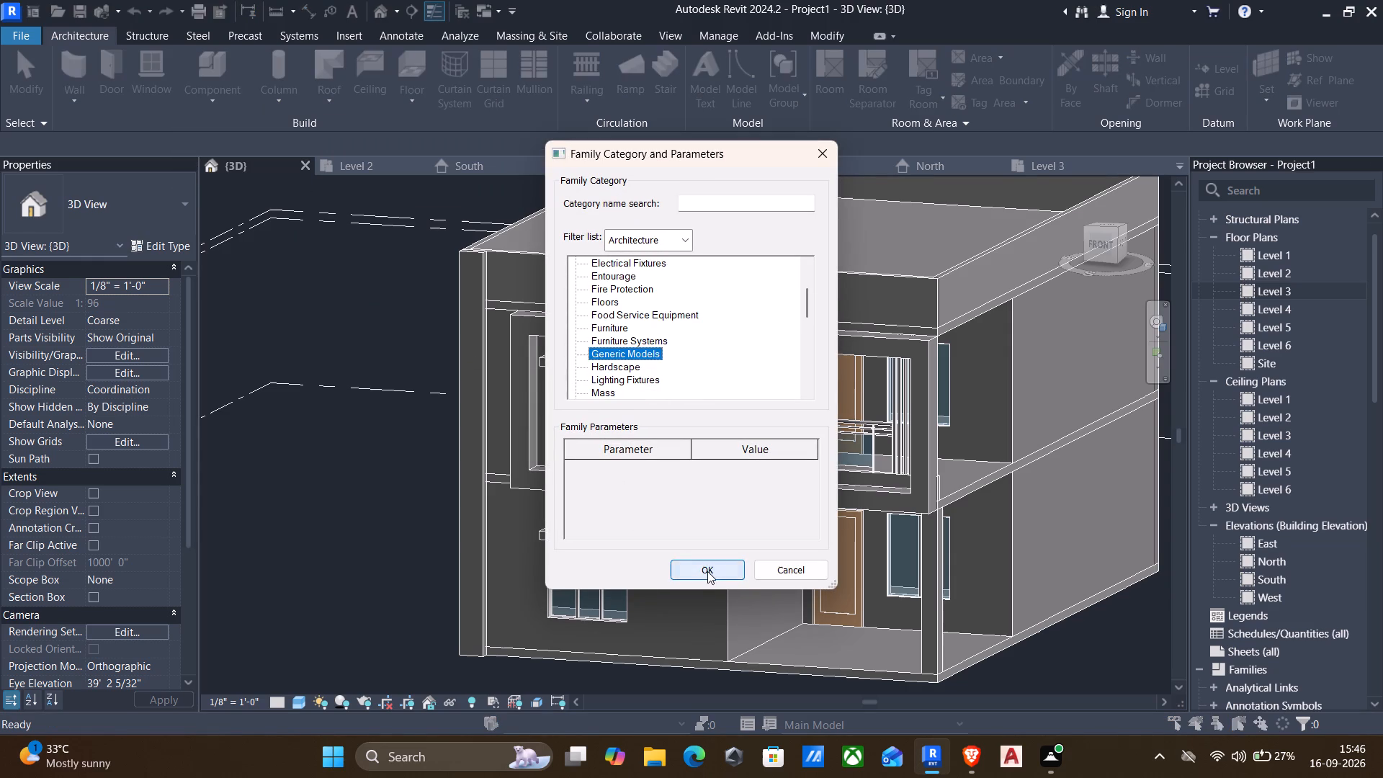
{"action": "left_click", "coordinate": [707, 571]}
{"action": "left_click", "coordinate": [668, 406]}
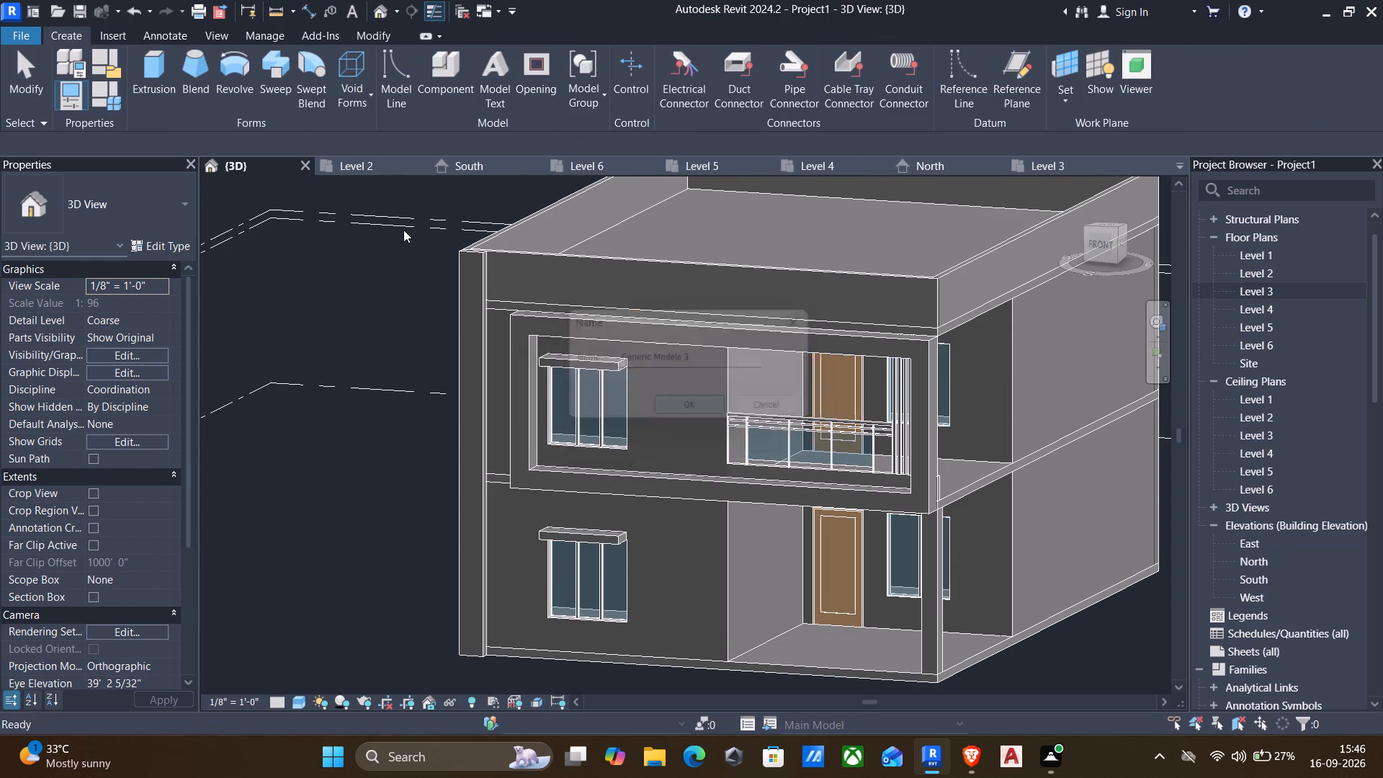
Start an extrusion and set its work plane on the front face of the 9" wall with the windows.
{"action": "left_click", "coordinate": [161, 71]}
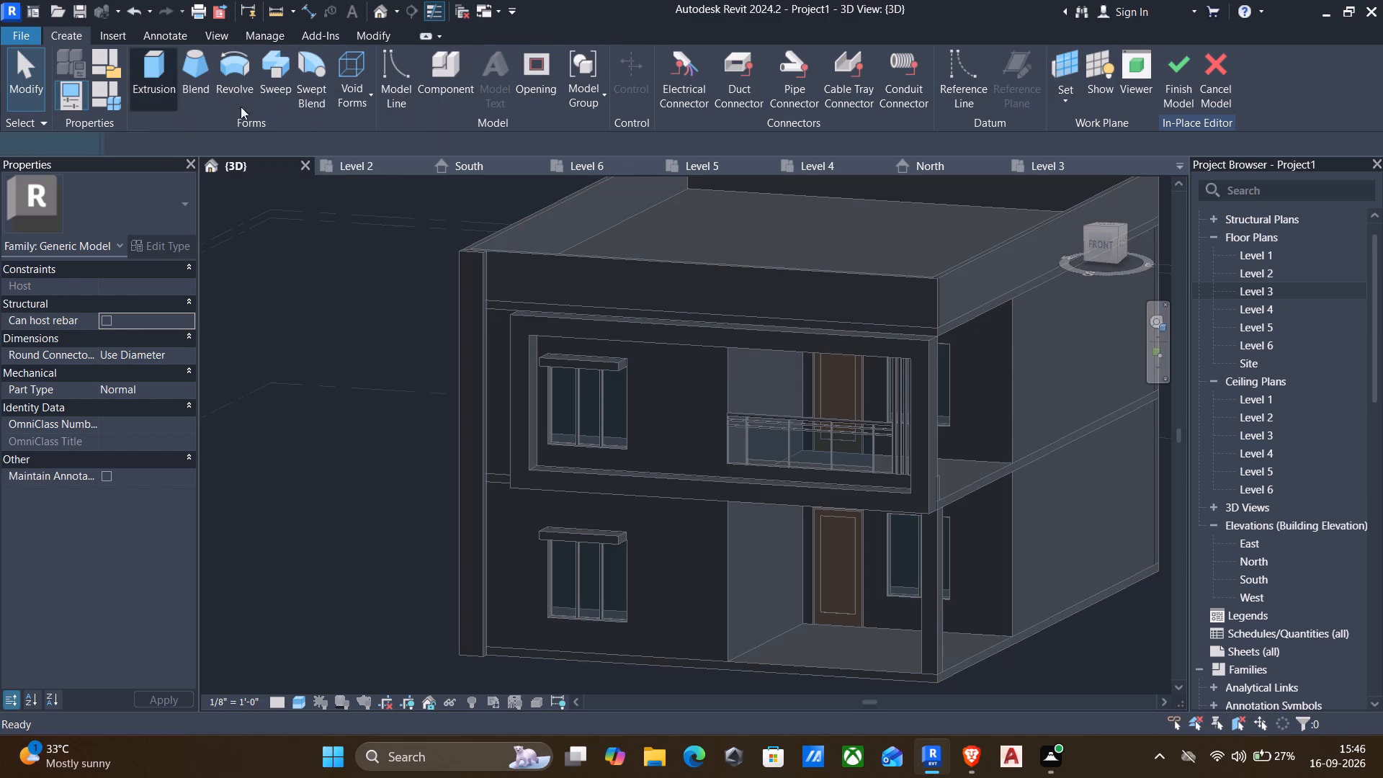
{"action": "left_click", "coordinate": [823, 104]}
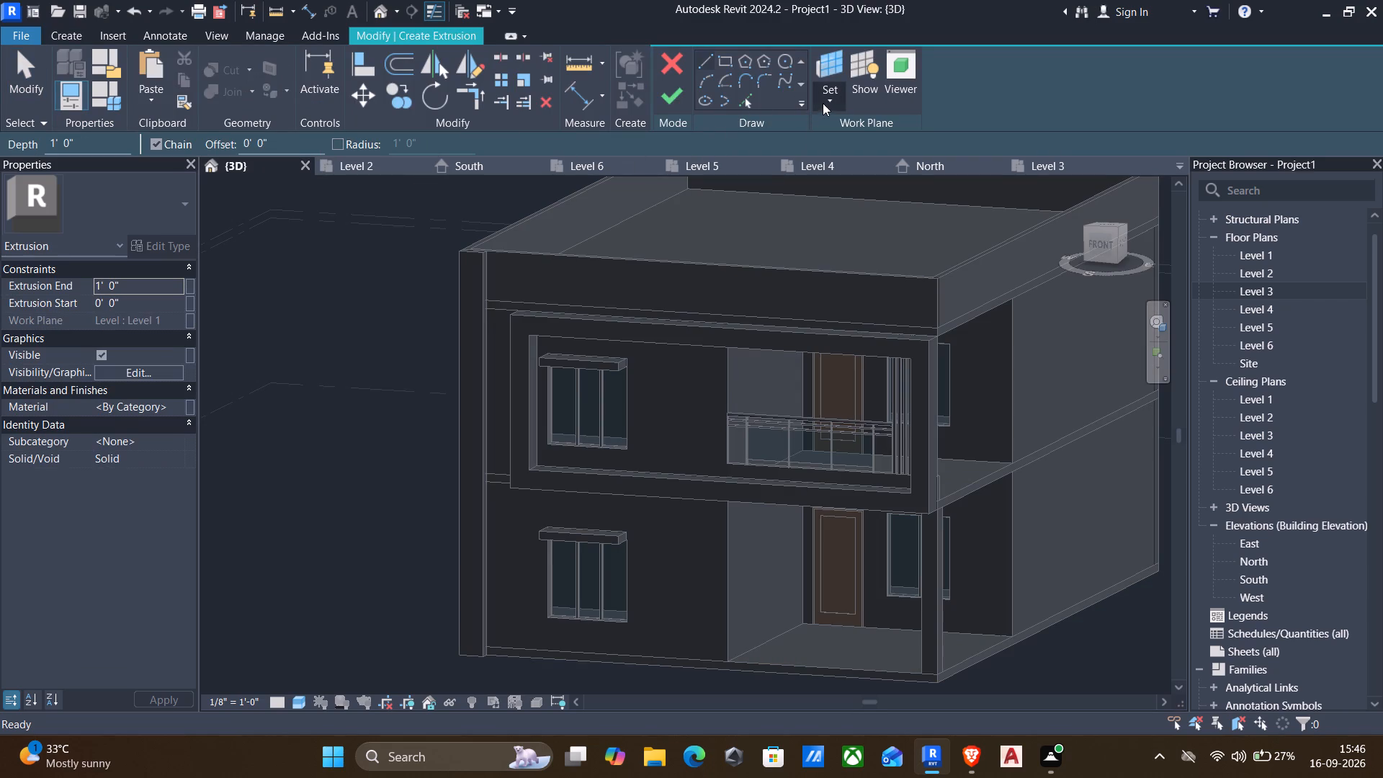
{"action": "left_click", "coordinate": [846, 173]}
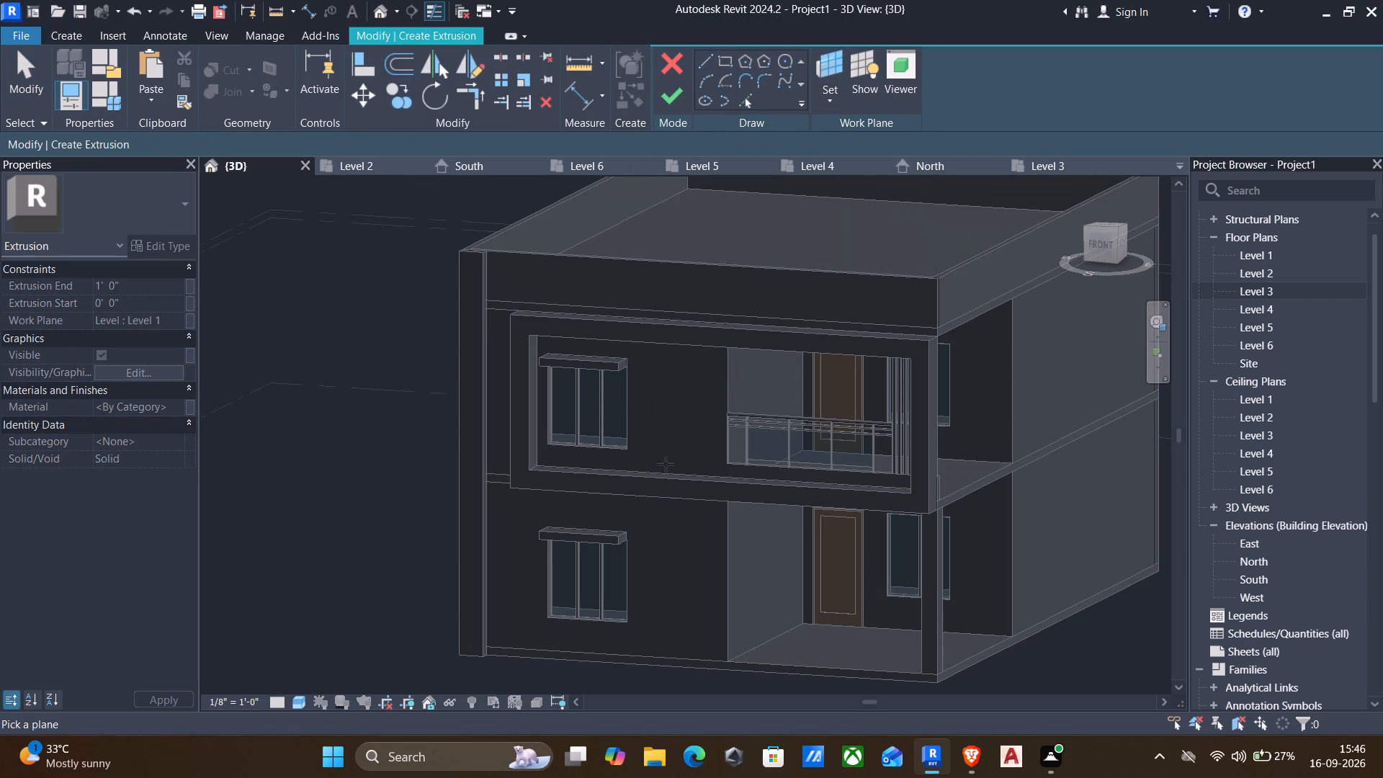
{"action": "left_click", "coordinate": [725, 544]}
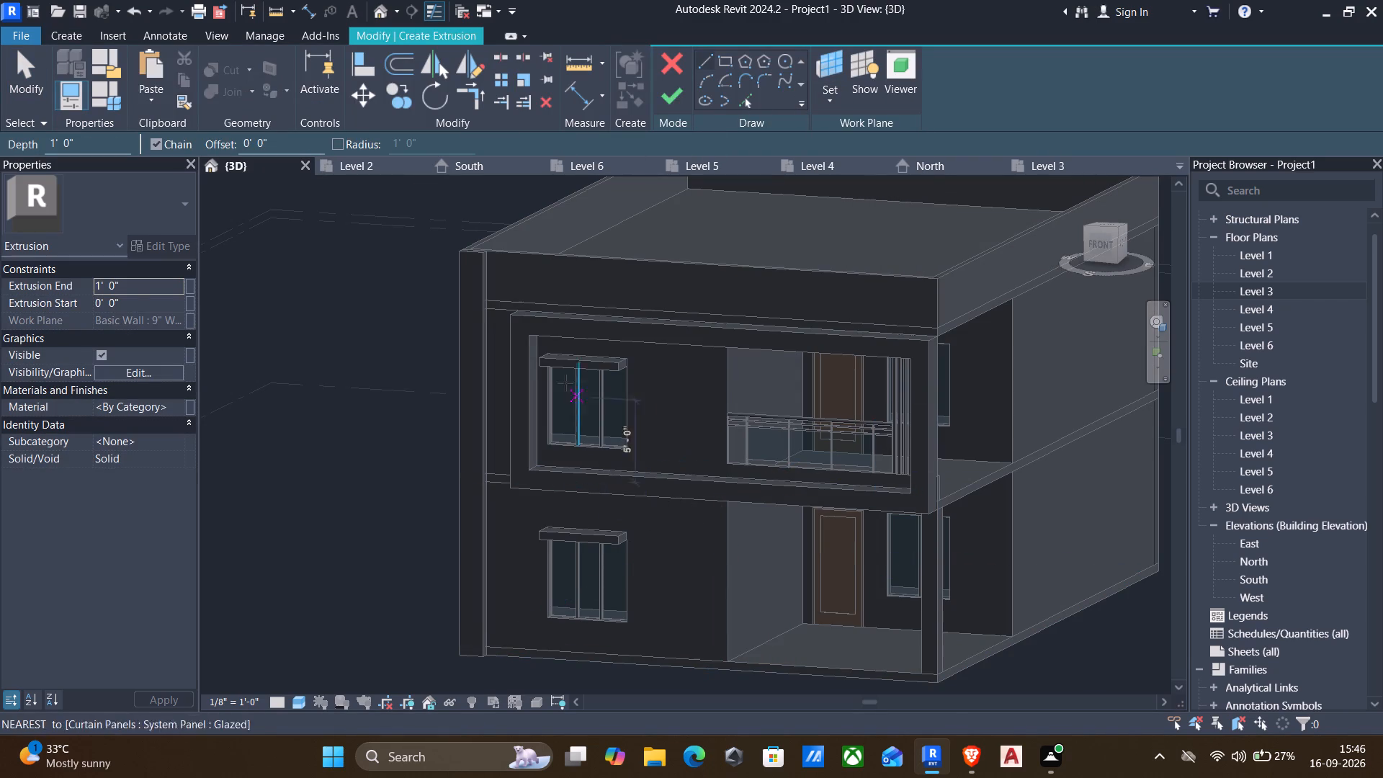
Sketch a rectangle about 24' high over the windowed front wall, from the parapet beside the end column to the porch's floor corner, and finish the extrusion.
{"action": "left_click", "coordinate": [727, 67]}
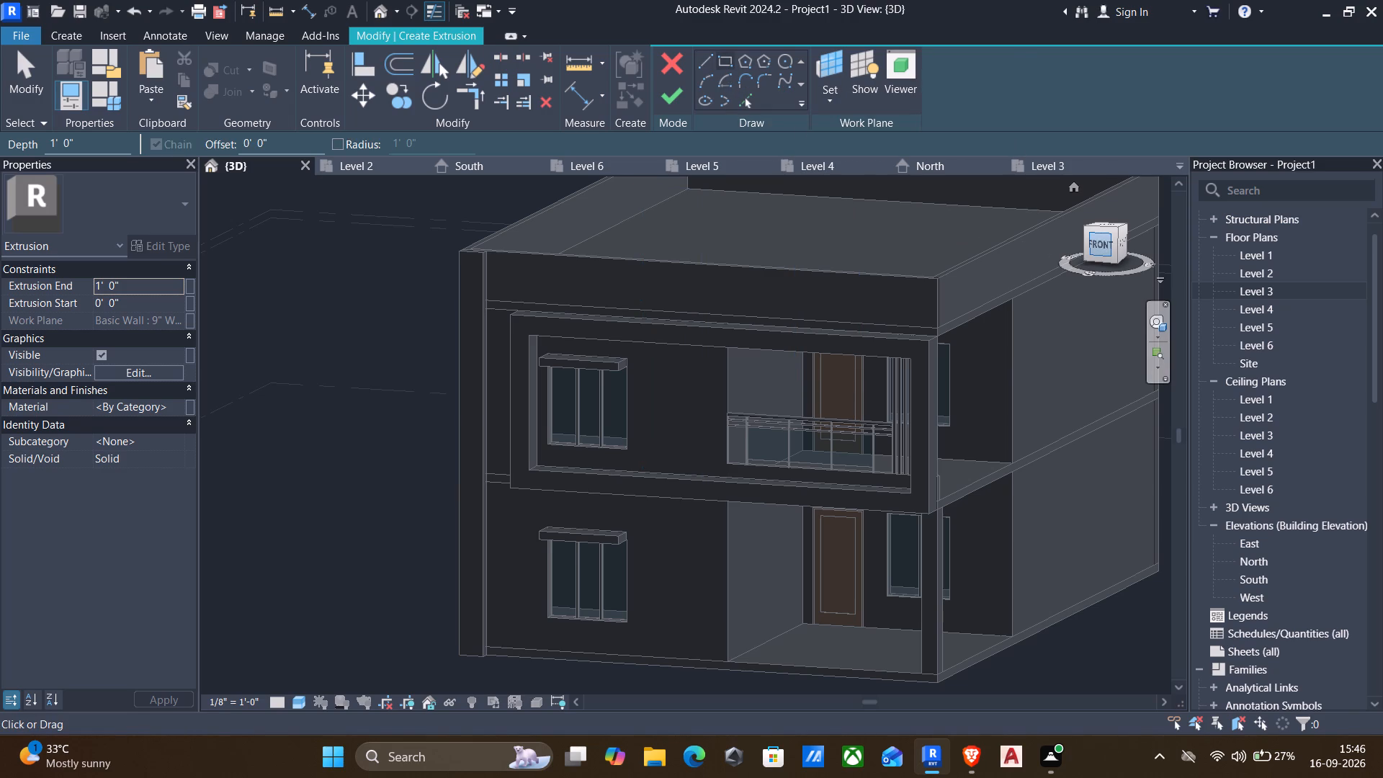
{"action": "left_click", "coordinate": [1097, 245]}
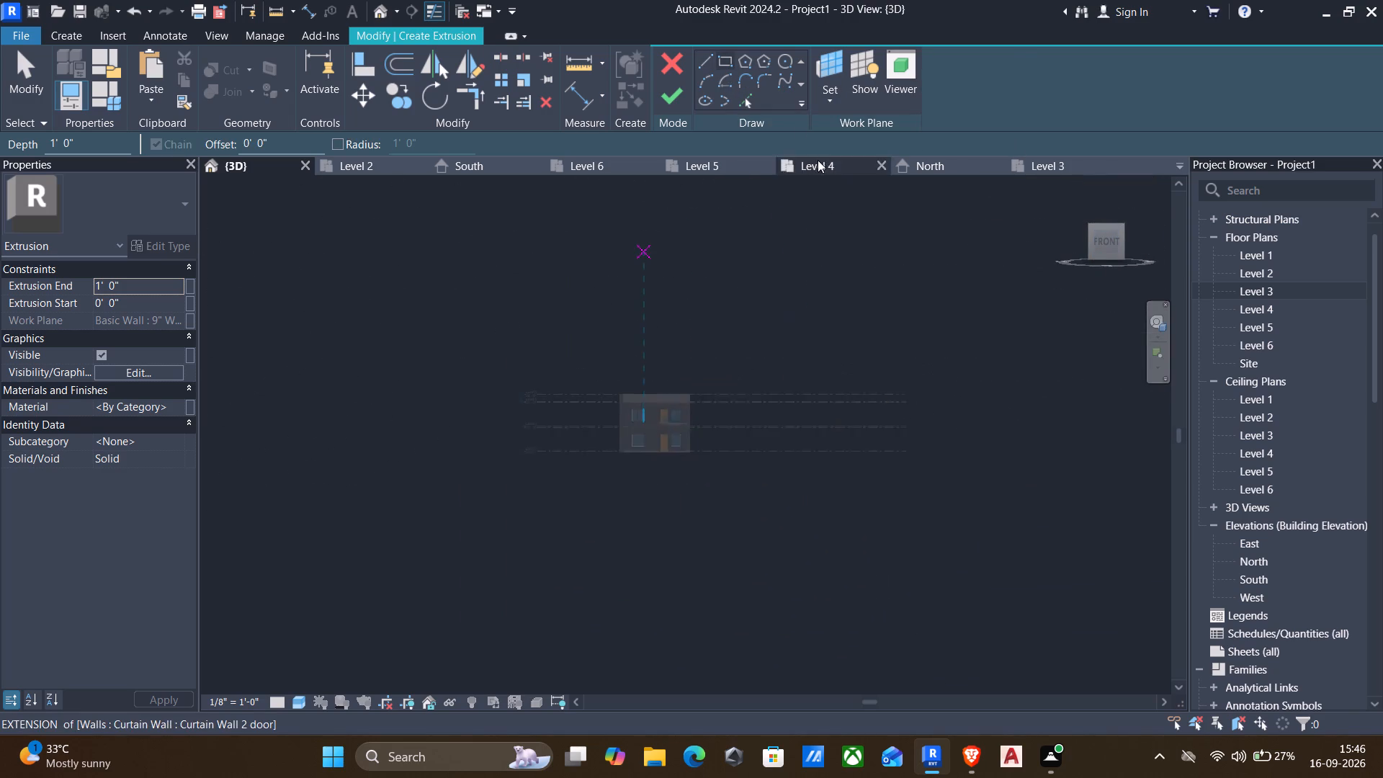
{"action": "middle_click_drag", "start_coordinate": [723, 409], "coordinate": [594, 497], "text": "shift"}
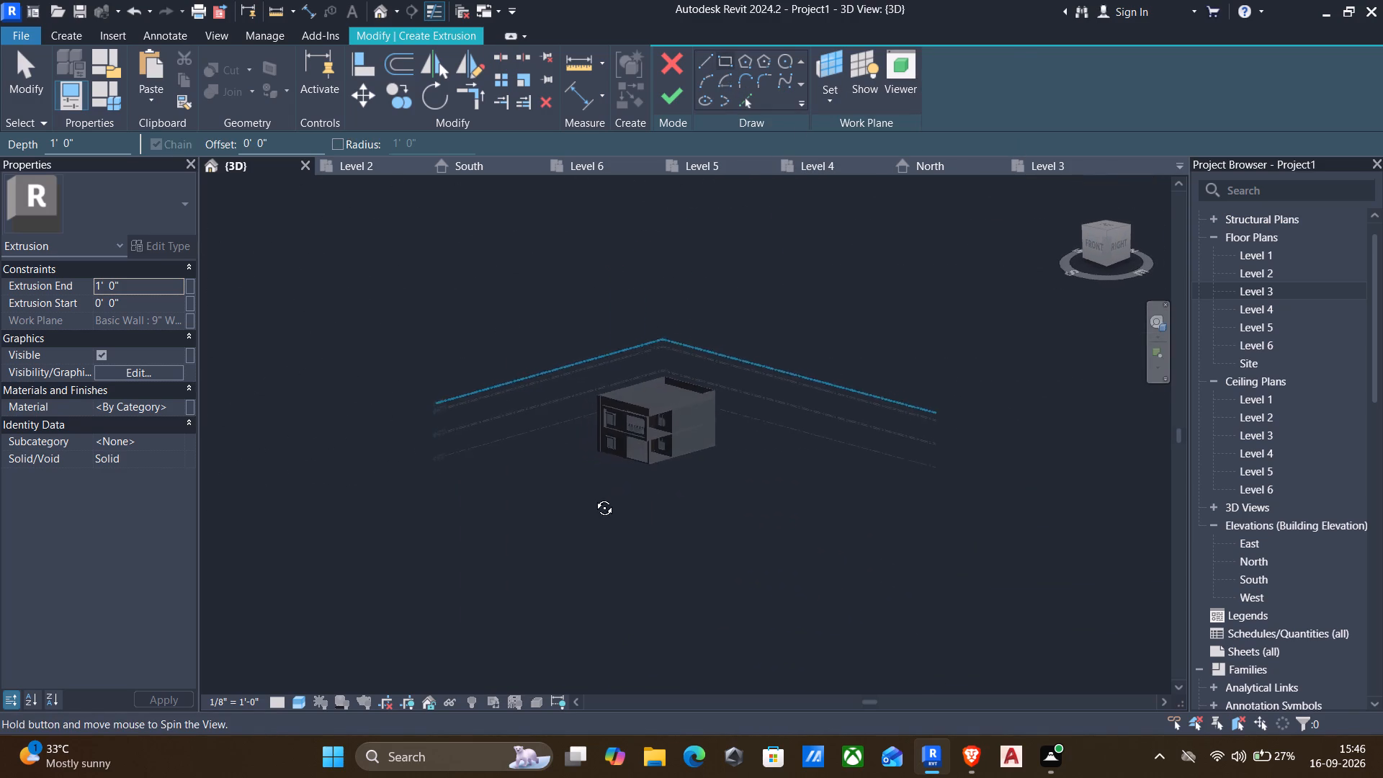
{"action": "middle_click_drag", "start_coordinate": [594, 497], "coordinate": [592, 499], "text": "shift"}
{"action": "left_click", "coordinate": [867, 68]}
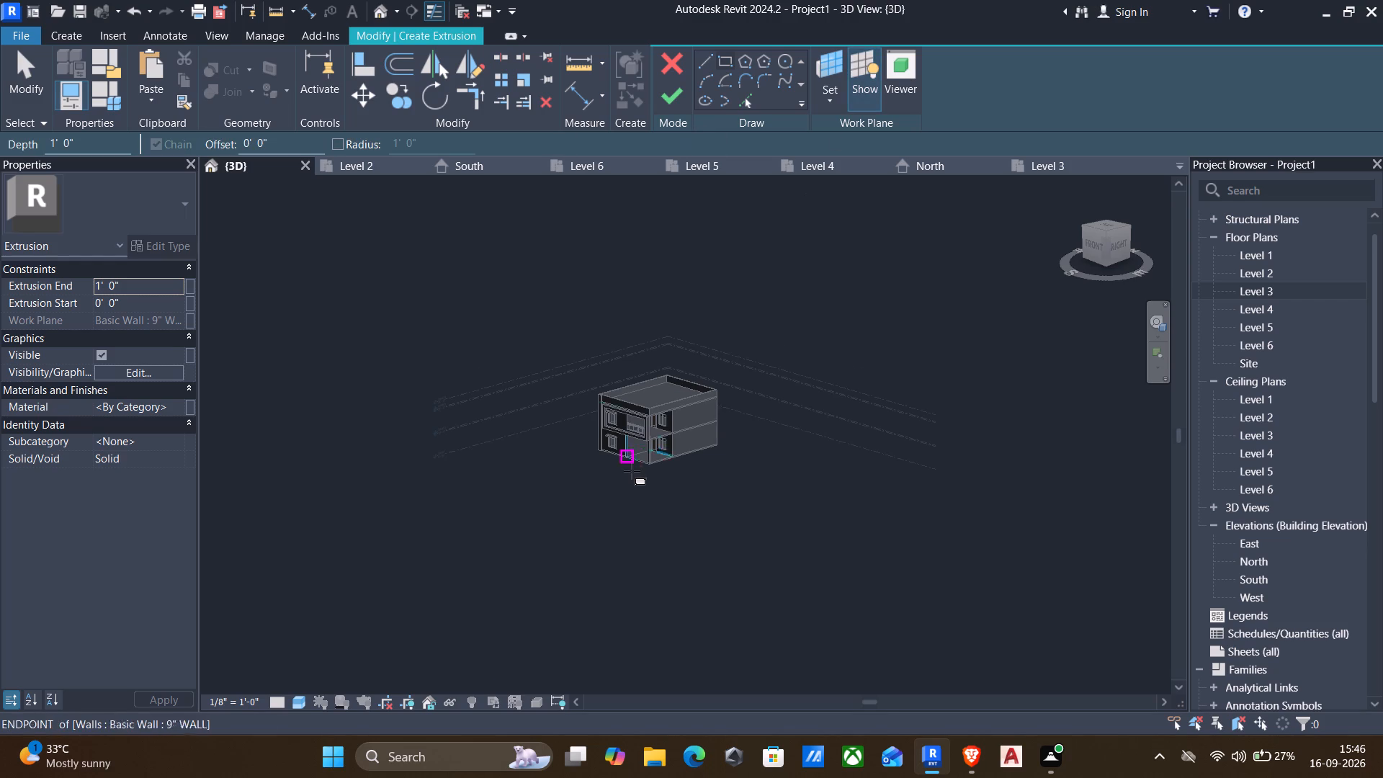
{"action": "scroll", "coordinate": [632, 472], "scroll_direction": "up", "scroll_amount": 11}
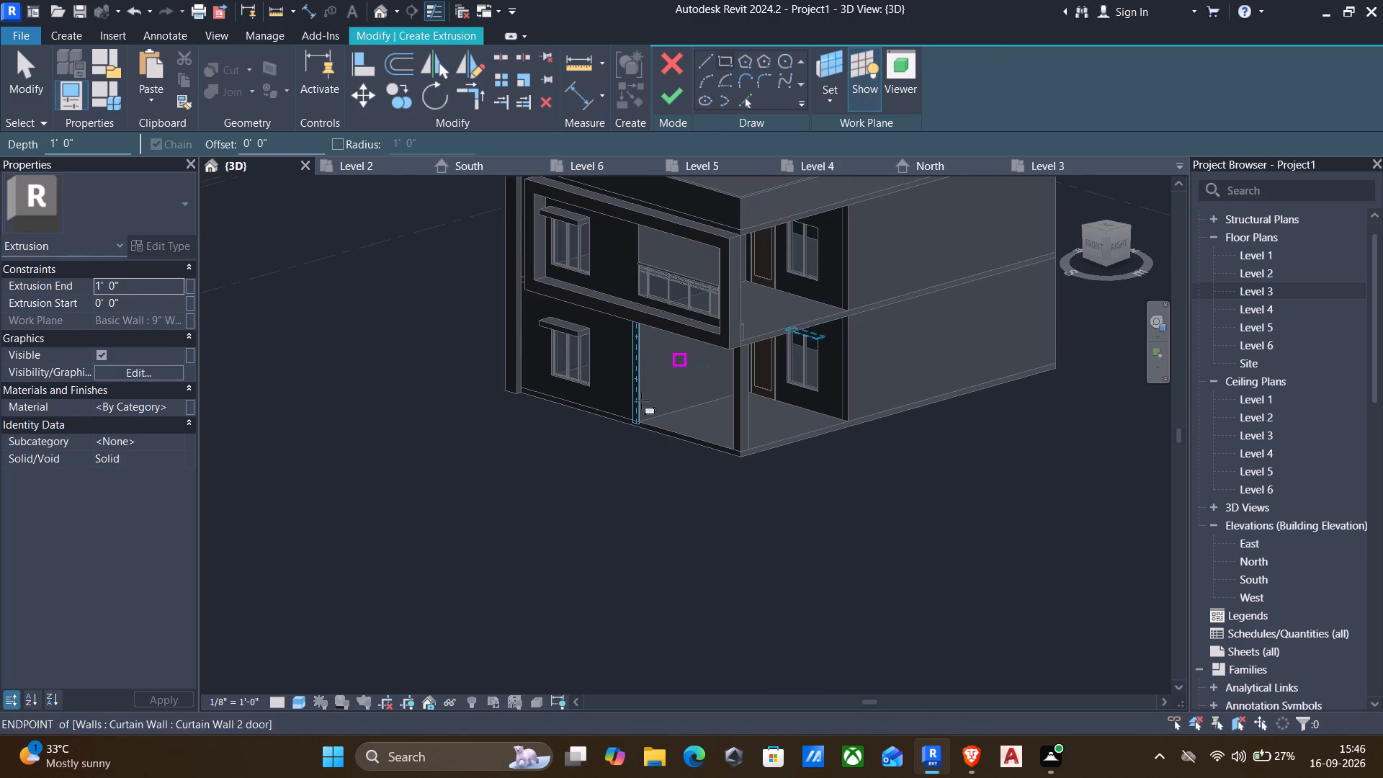
{"action": "scroll", "coordinate": [612, 426], "scroll_direction": "up", "scroll_amount": 4}
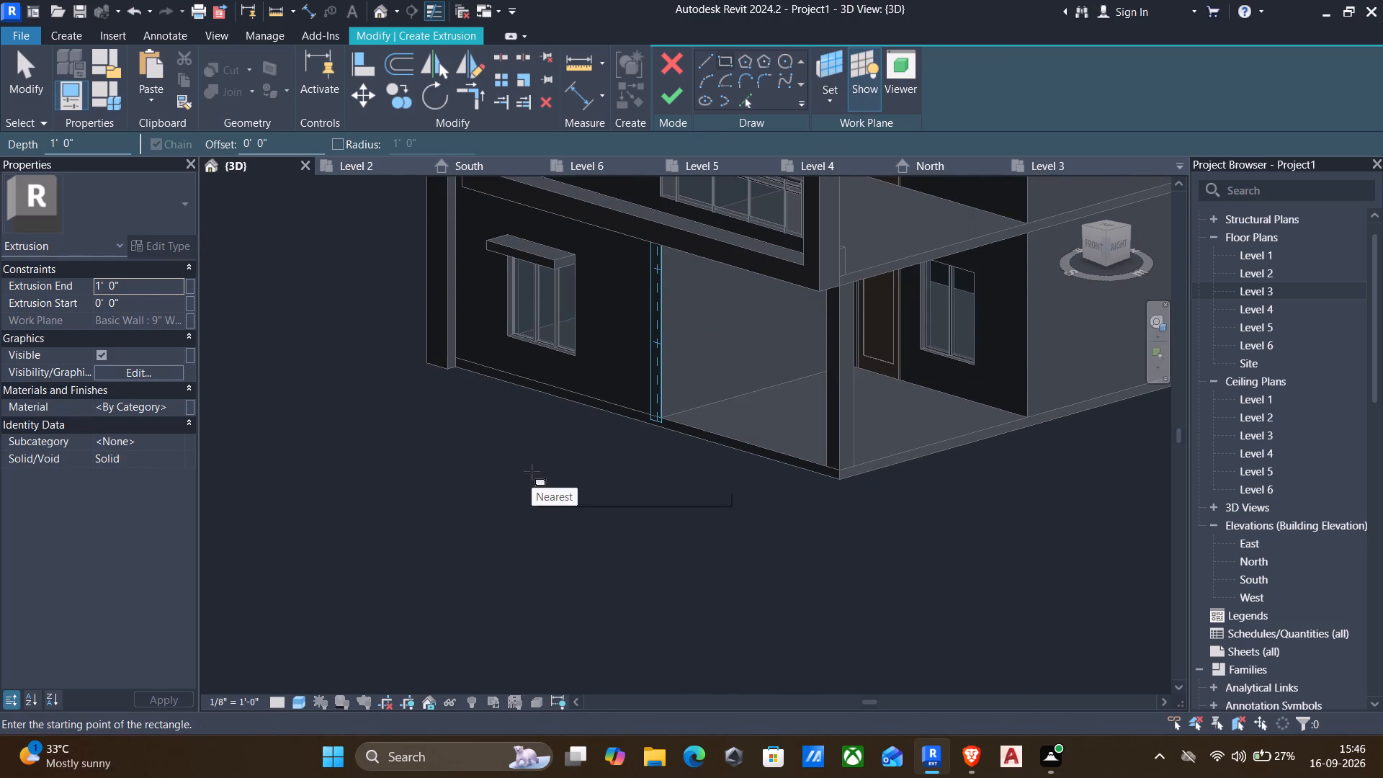
{"action": "middle_click_drag", "start_coordinate": [511, 503], "coordinate": [684, 377], "text": "shift"}
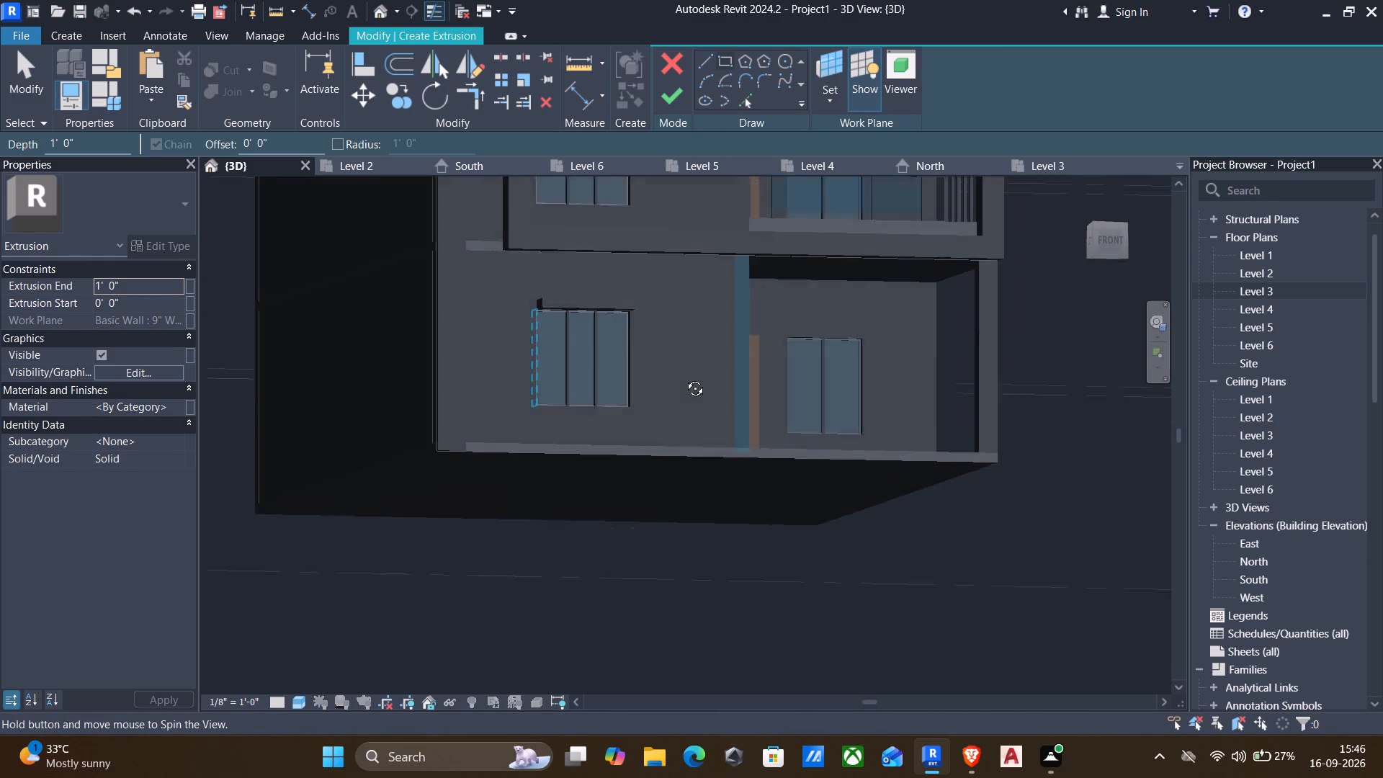
{"action": "middle_click_drag", "start_coordinate": [684, 377], "coordinate": [645, 401], "text": "shift"}
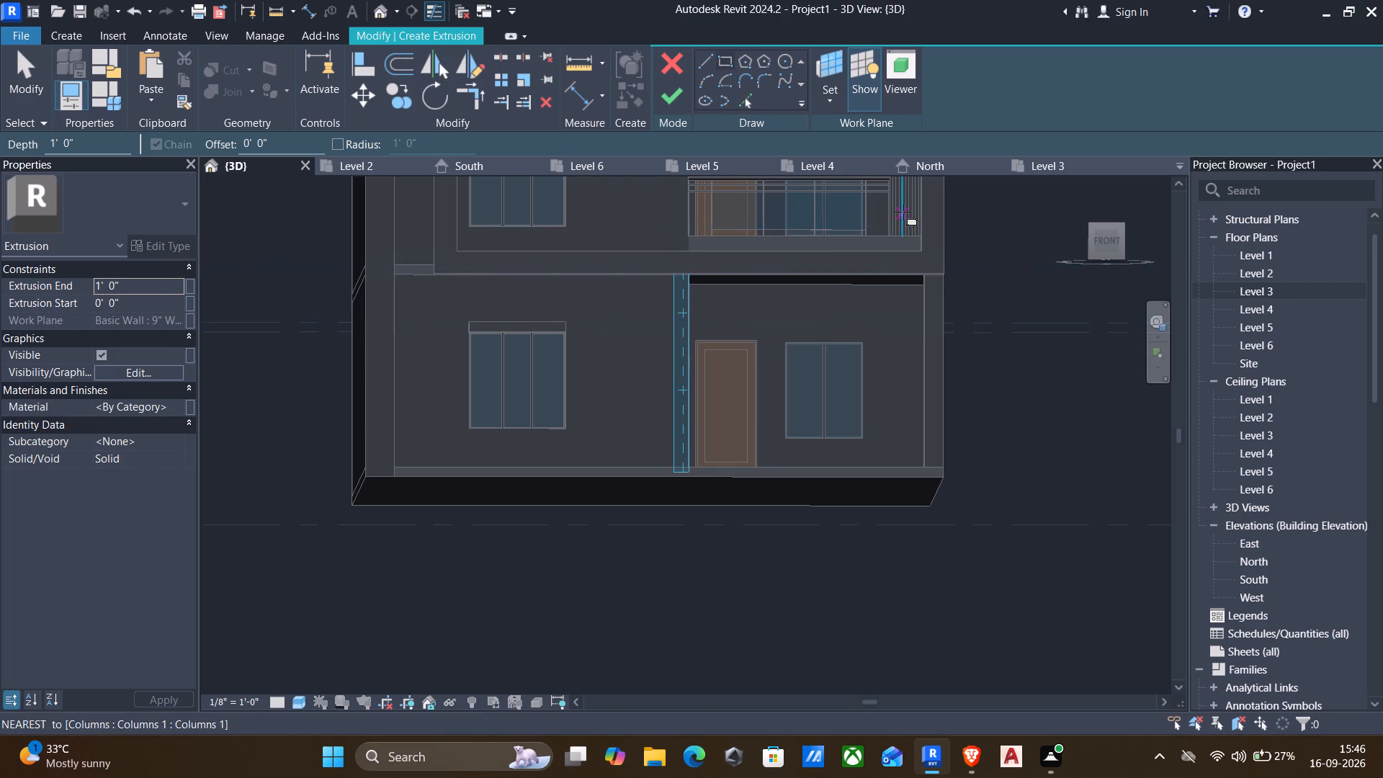
{"action": "left_click", "coordinate": [1100, 246]}
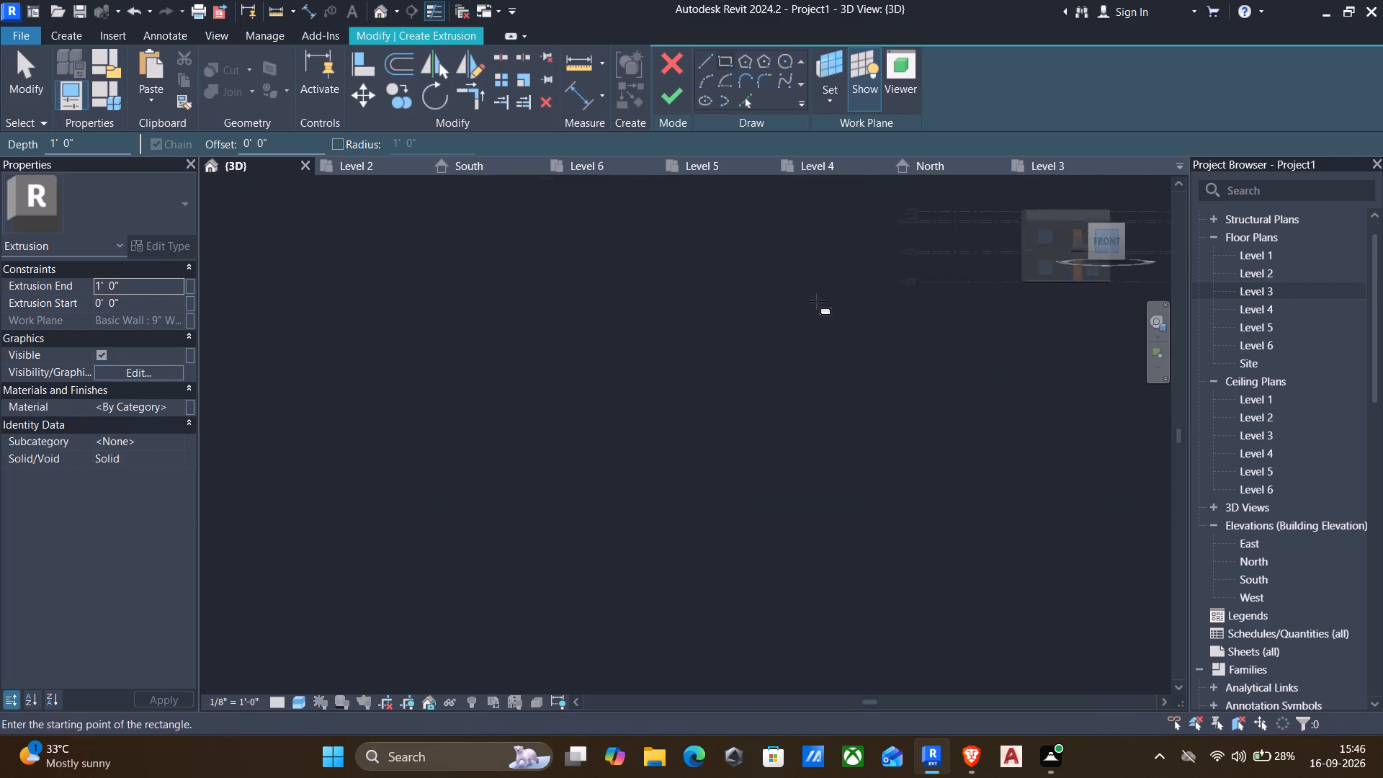
{"action": "scroll", "coordinate": [812, 309], "scroll_direction": "up", "scroll_amount": 3}
{"action": "scroll", "coordinate": [405, 462], "scroll_direction": "up", "scroll_amount": 5}
{"action": "scroll", "coordinate": [683, 293], "scroll_direction": "up", "scroll_amount": 5}
{"action": "scroll", "coordinate": [660, 408], "scroll_direction": "up", "scroll_amount": 4}
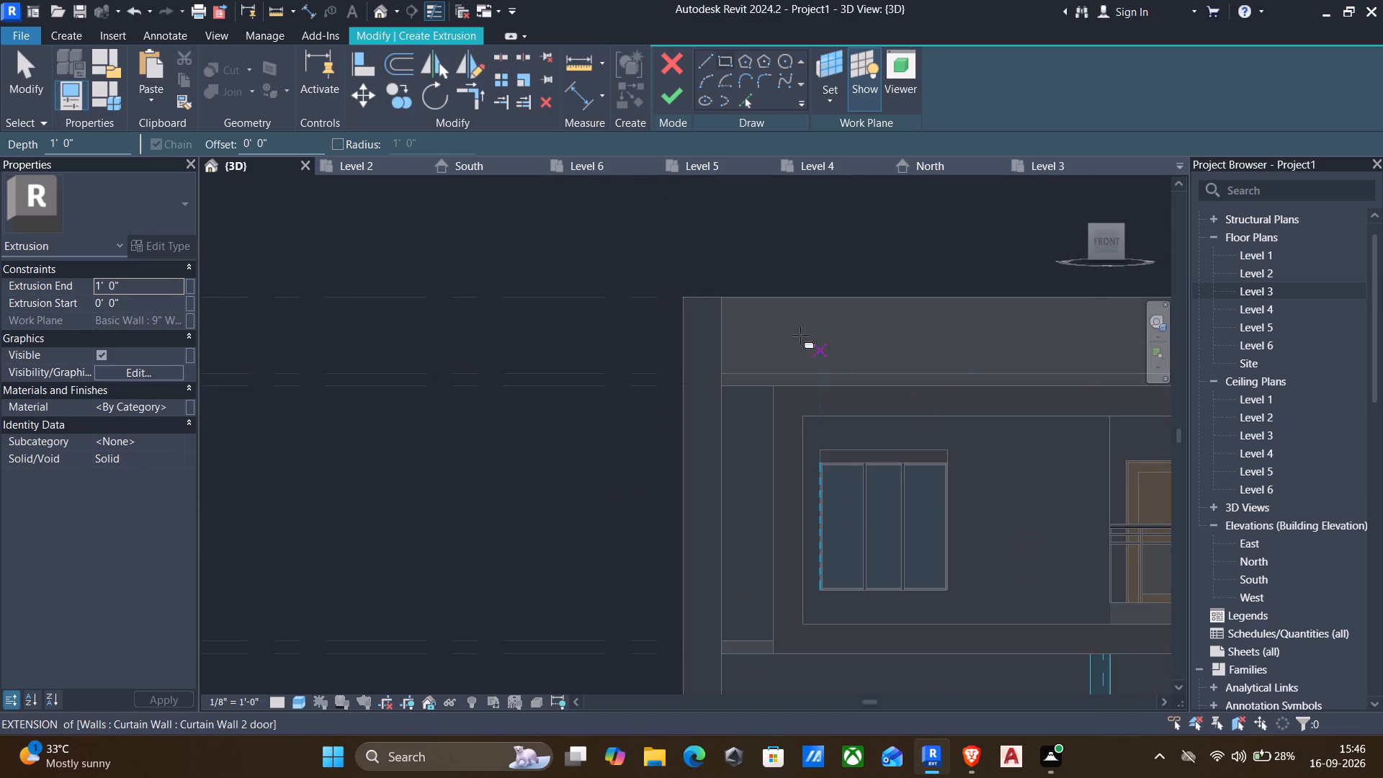
{"action": "left_click", "coordinate": [722, 300]}
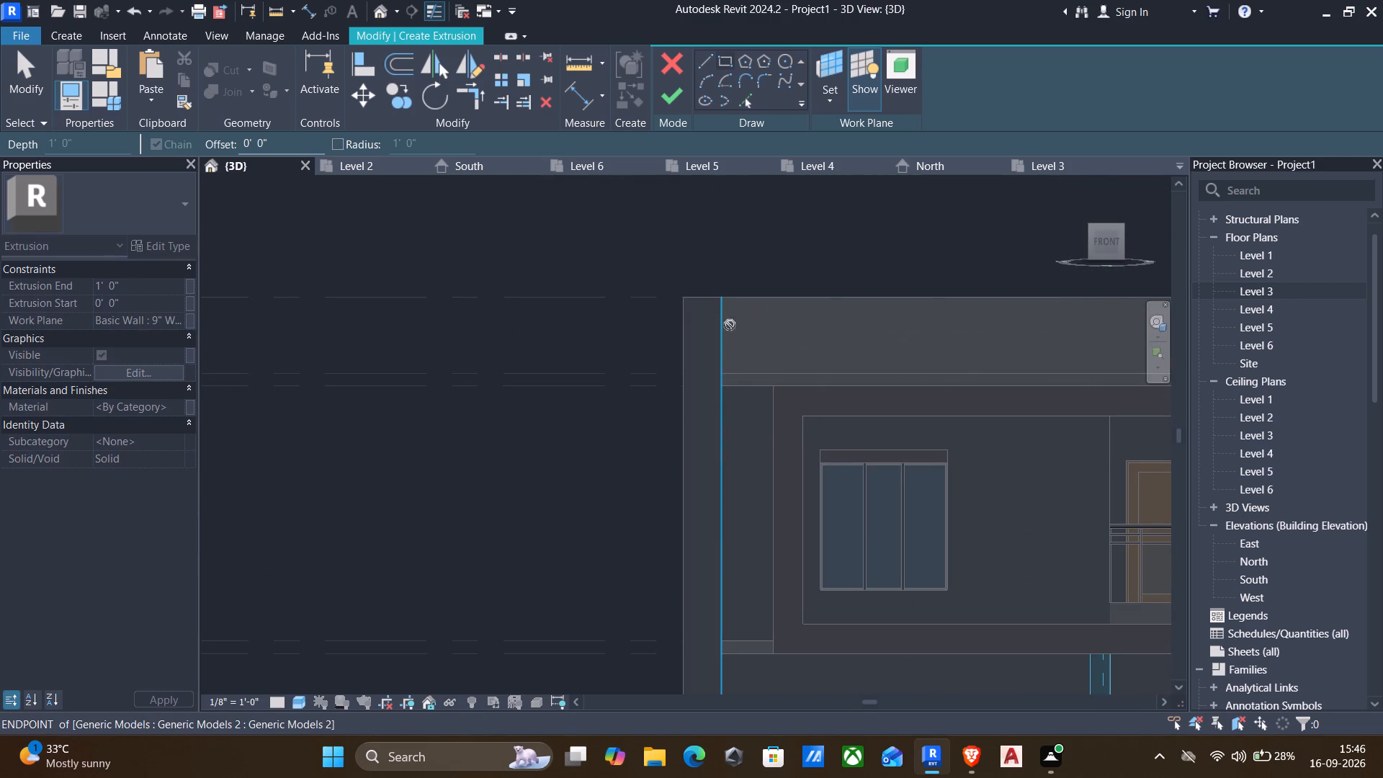
{"action": "scroll", "coordinate": [761, 439], "scroll_direction": "down", "scroll_amount": 3}
{"action": "middle_click_drag", "start_coordinate": [823, 576], "coordinate": [802, 401]}
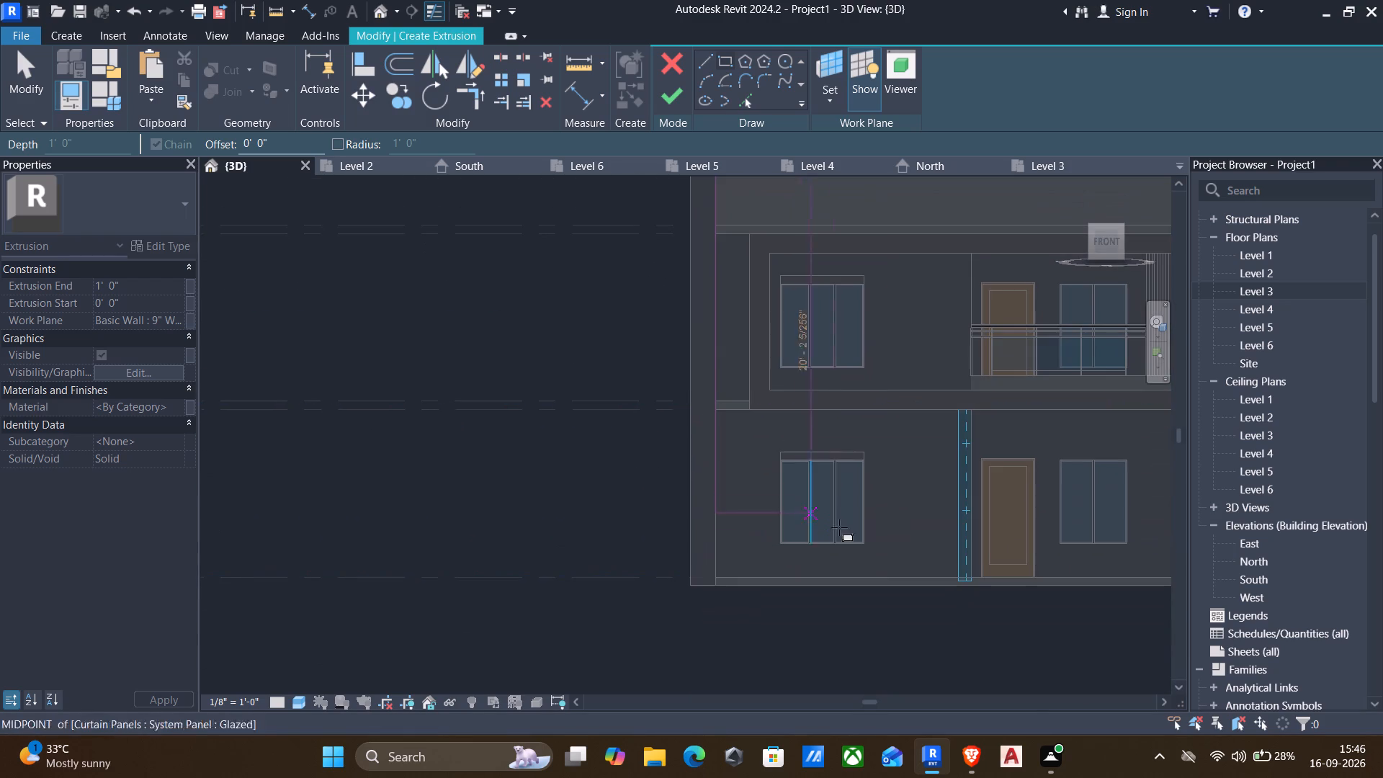
{"action": "scroll", "coordinate": [955, 589], "scroll_direction": "up", "scroll_amount": 3}
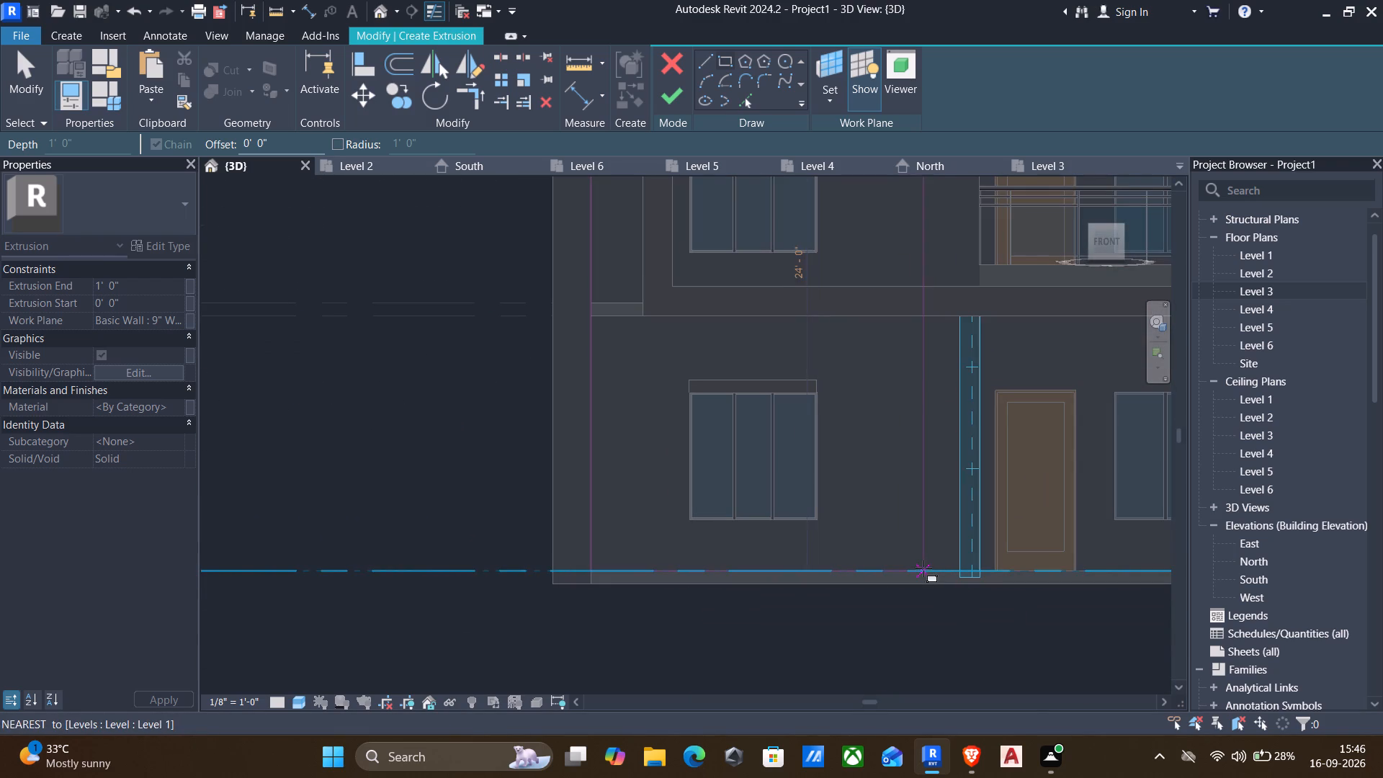
{"action": "middle_click_drag", "start_coordinate": [943, 565], "coordinate": [886, 589], "text": "shift"}
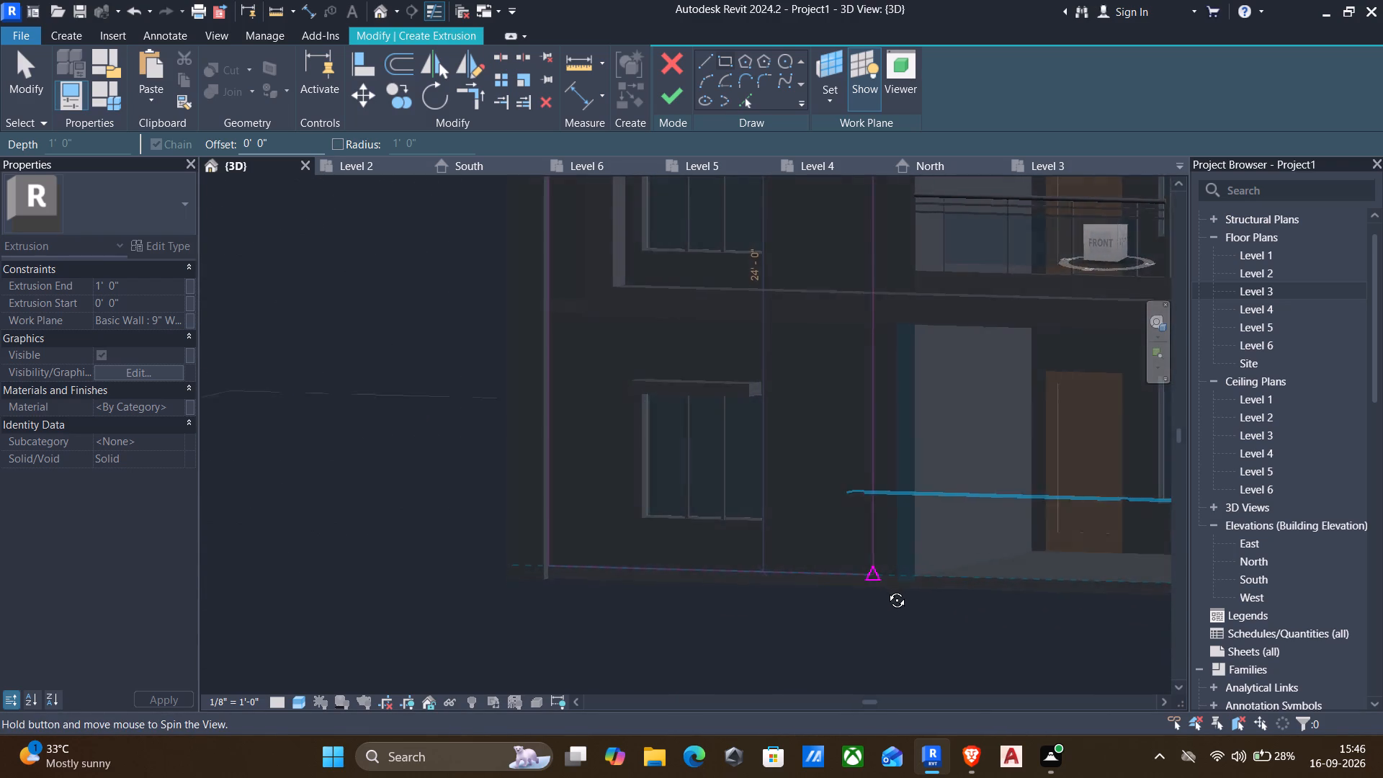
{"action": "middle_click_drag", "start_coordinate": [886, 589], "coordinate": [879, 614], "text": "shift"}
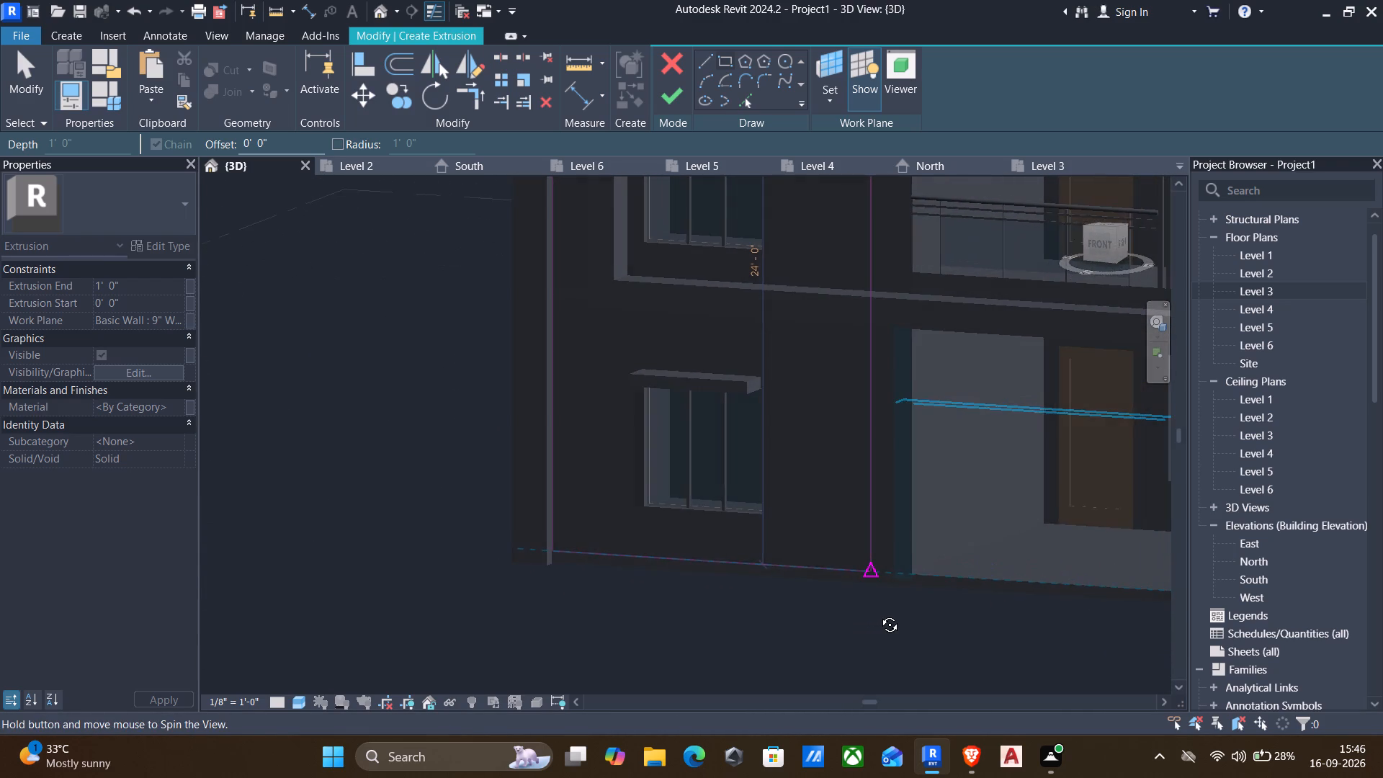
{"action": "middle_click_drag", "start_coordinate": [879, 614], "coordinate": [880, 614], "text": "shift"}
{"action": "scroll", "coordinate": [913, 584], "scroll_direction": "up", "scroll_amount": 3}
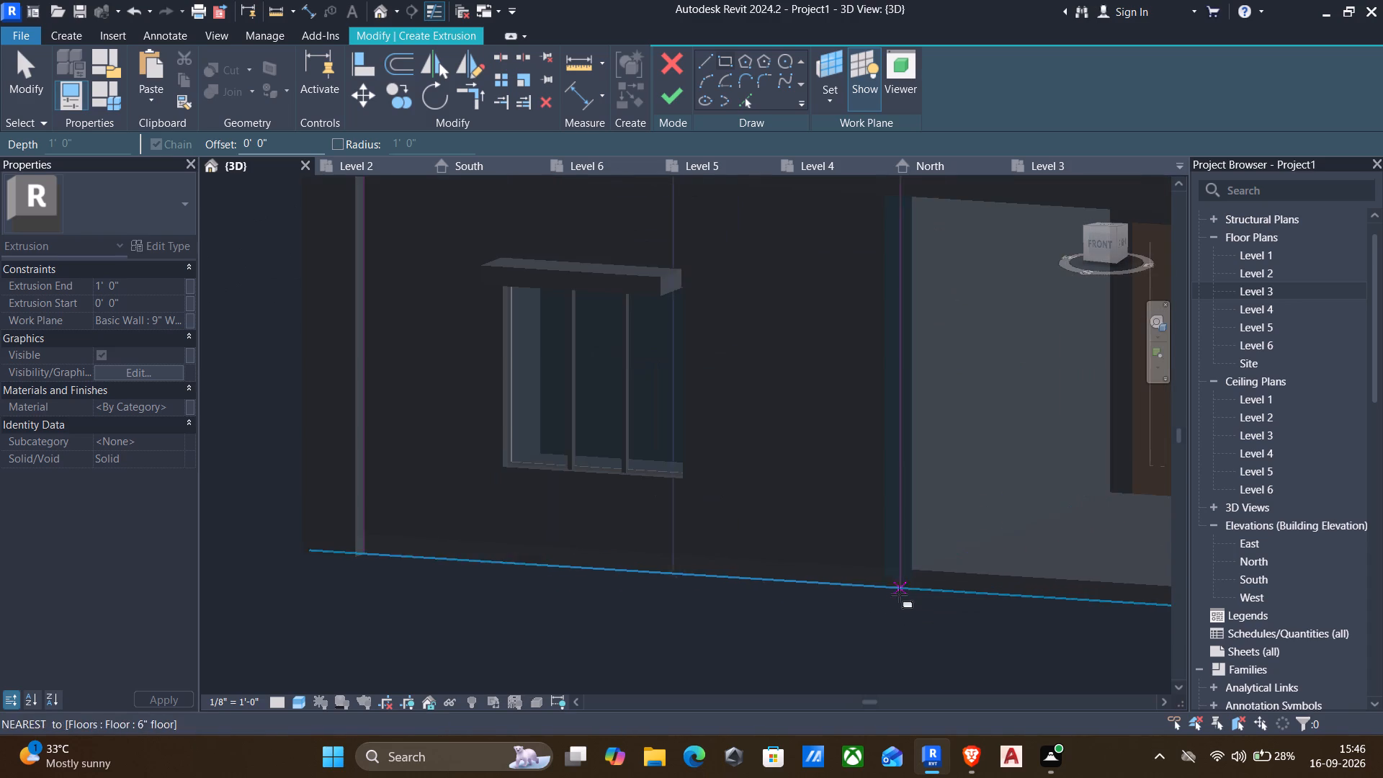
{"action": "left_click", "coordinate": [910, 570]}
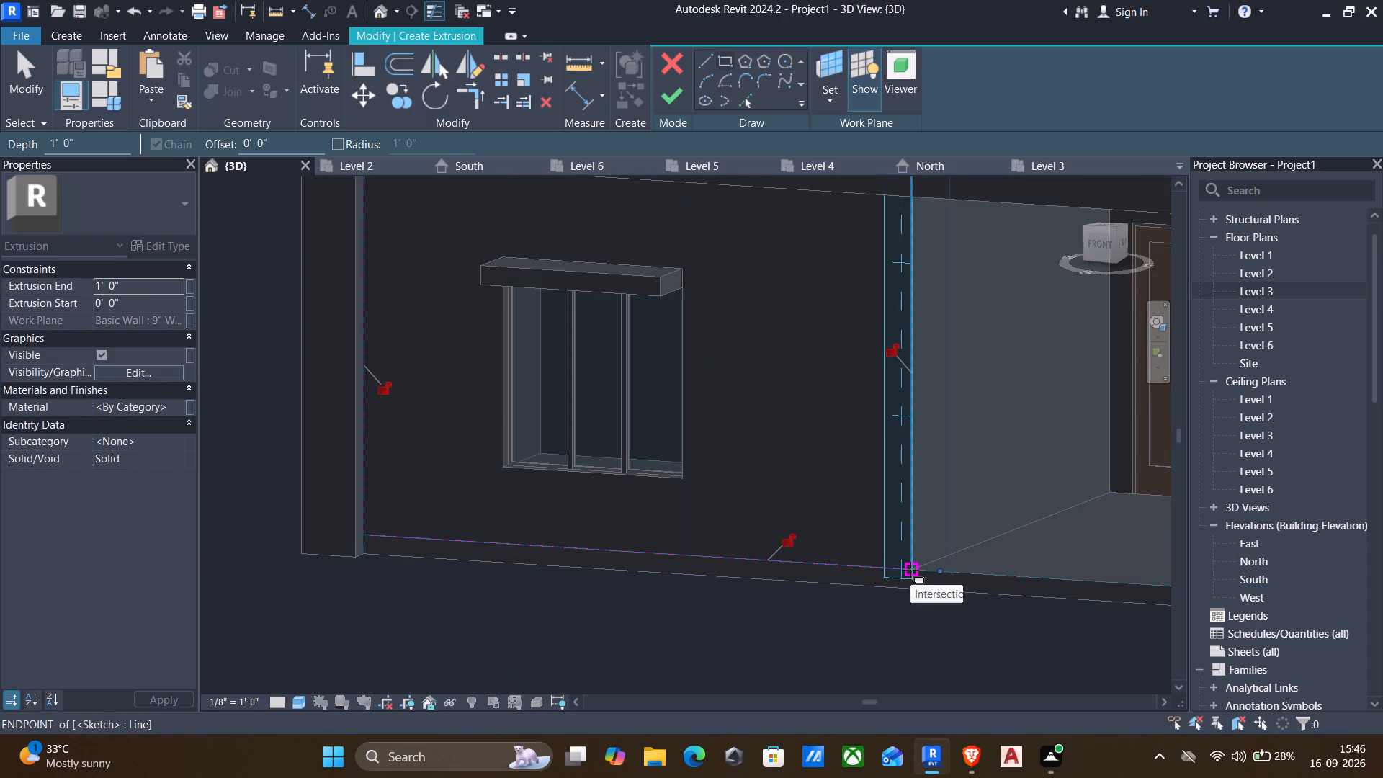
{"action": "left_click", "coordinate": [673, 97]}
Set the front wall panel's Extrusion End to 1".
{"action": "scroll", "coordinate": [625, 261], "scroll_direction": "down", "scroll_amount": 3}
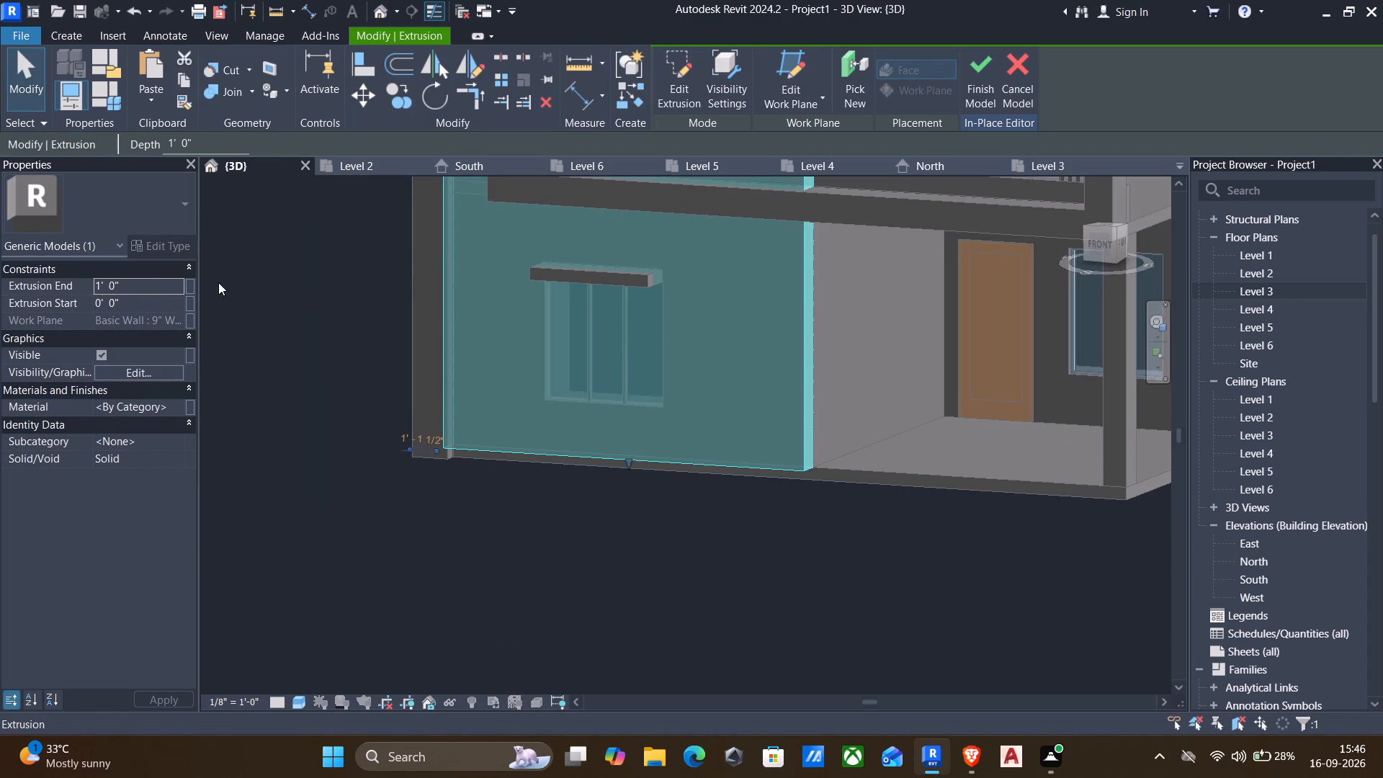
{"action": "left_click", "coordinate": [160, 284]}
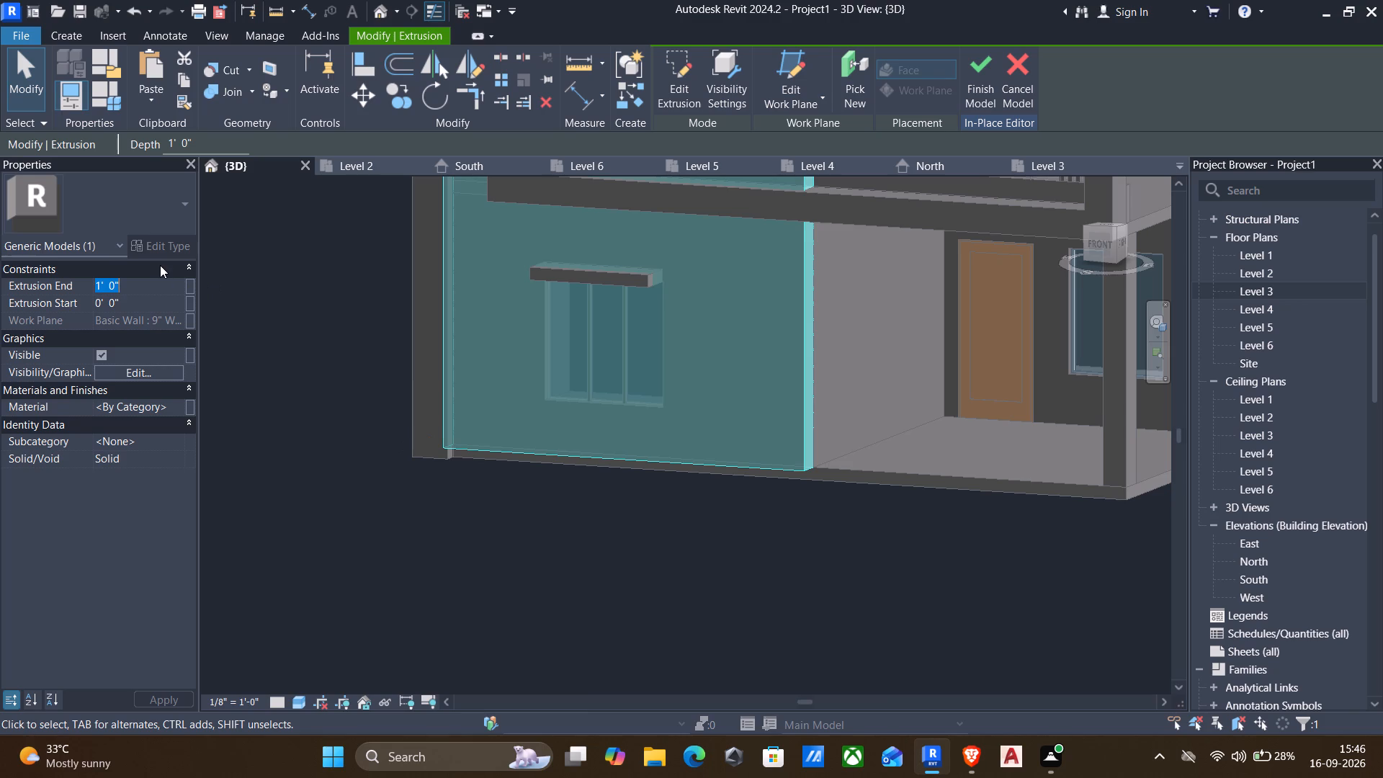
{"action": "key", "text": "1"}
{"action": "key", "text": "shift+quotedbl"}
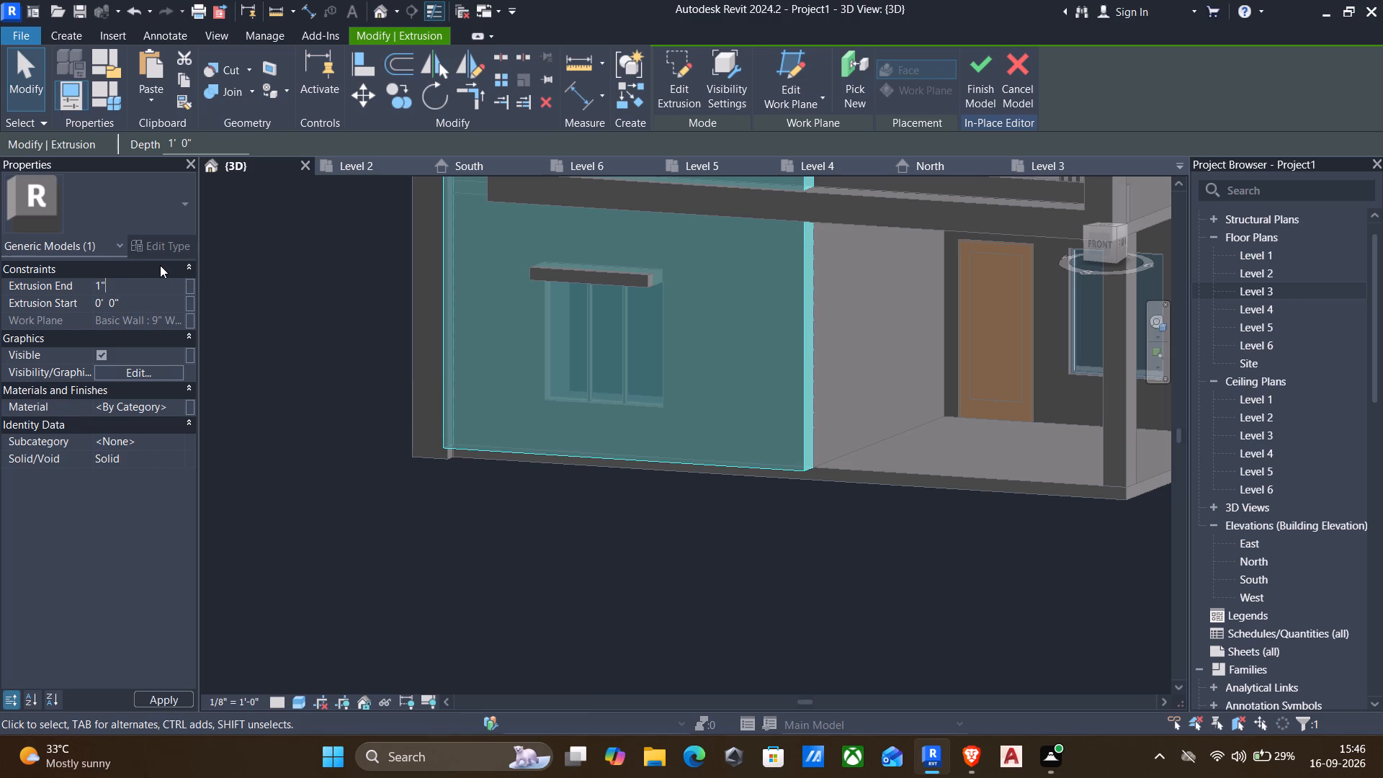
{"action": "key", "text": "Return"}
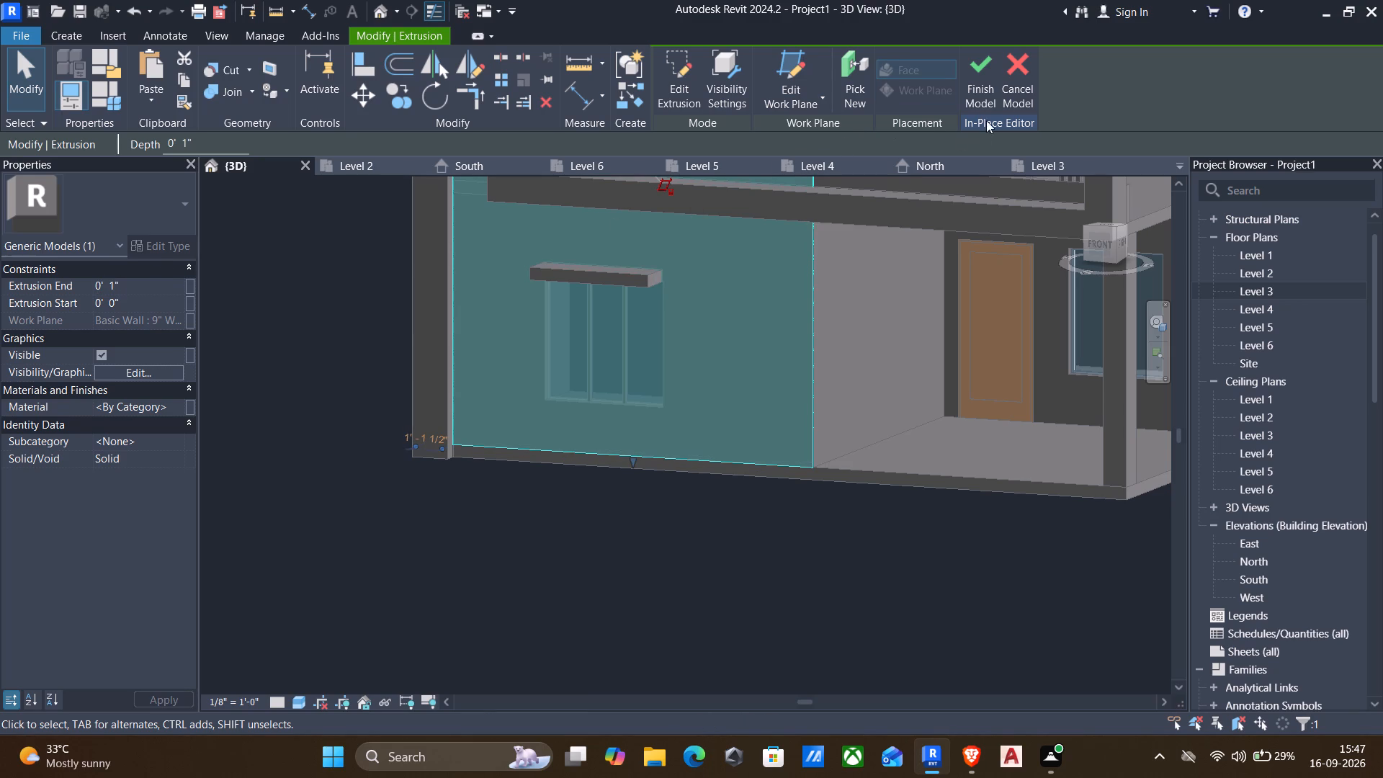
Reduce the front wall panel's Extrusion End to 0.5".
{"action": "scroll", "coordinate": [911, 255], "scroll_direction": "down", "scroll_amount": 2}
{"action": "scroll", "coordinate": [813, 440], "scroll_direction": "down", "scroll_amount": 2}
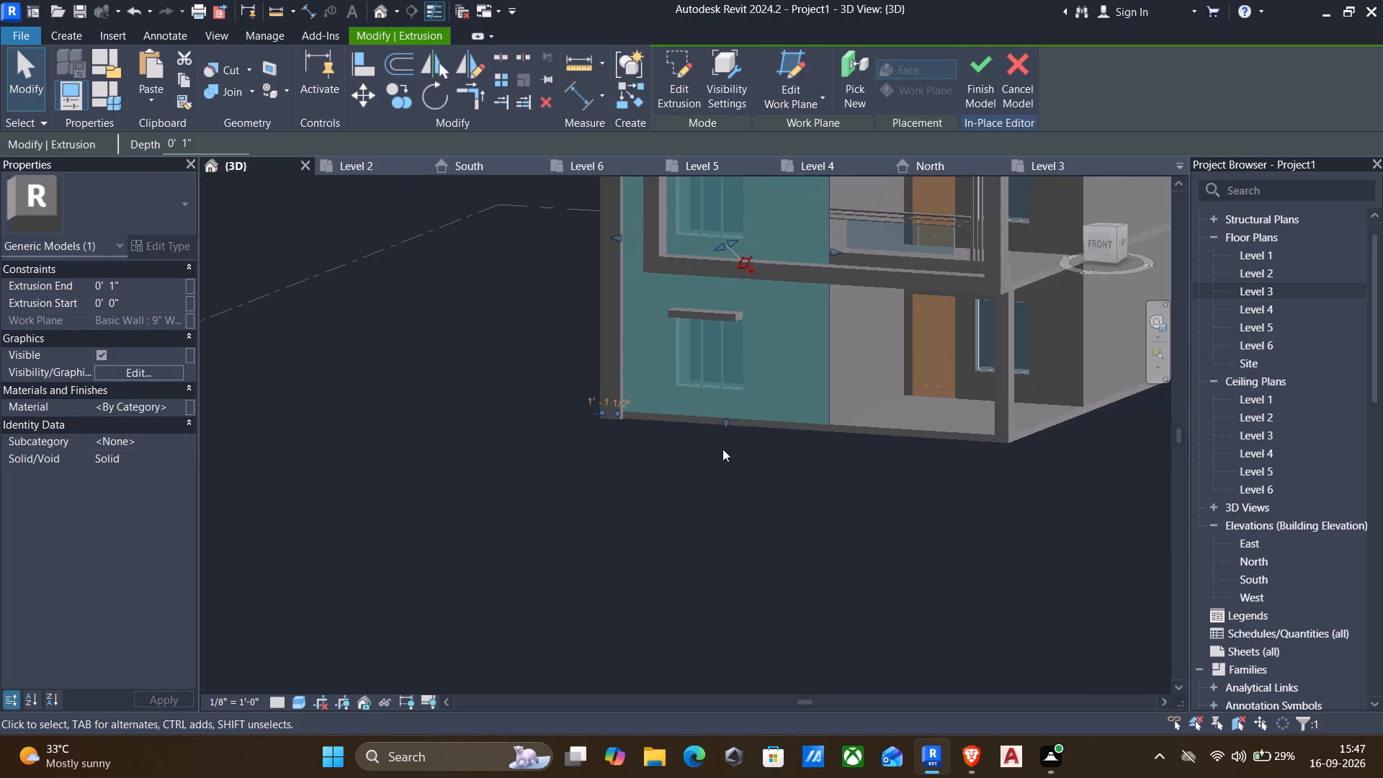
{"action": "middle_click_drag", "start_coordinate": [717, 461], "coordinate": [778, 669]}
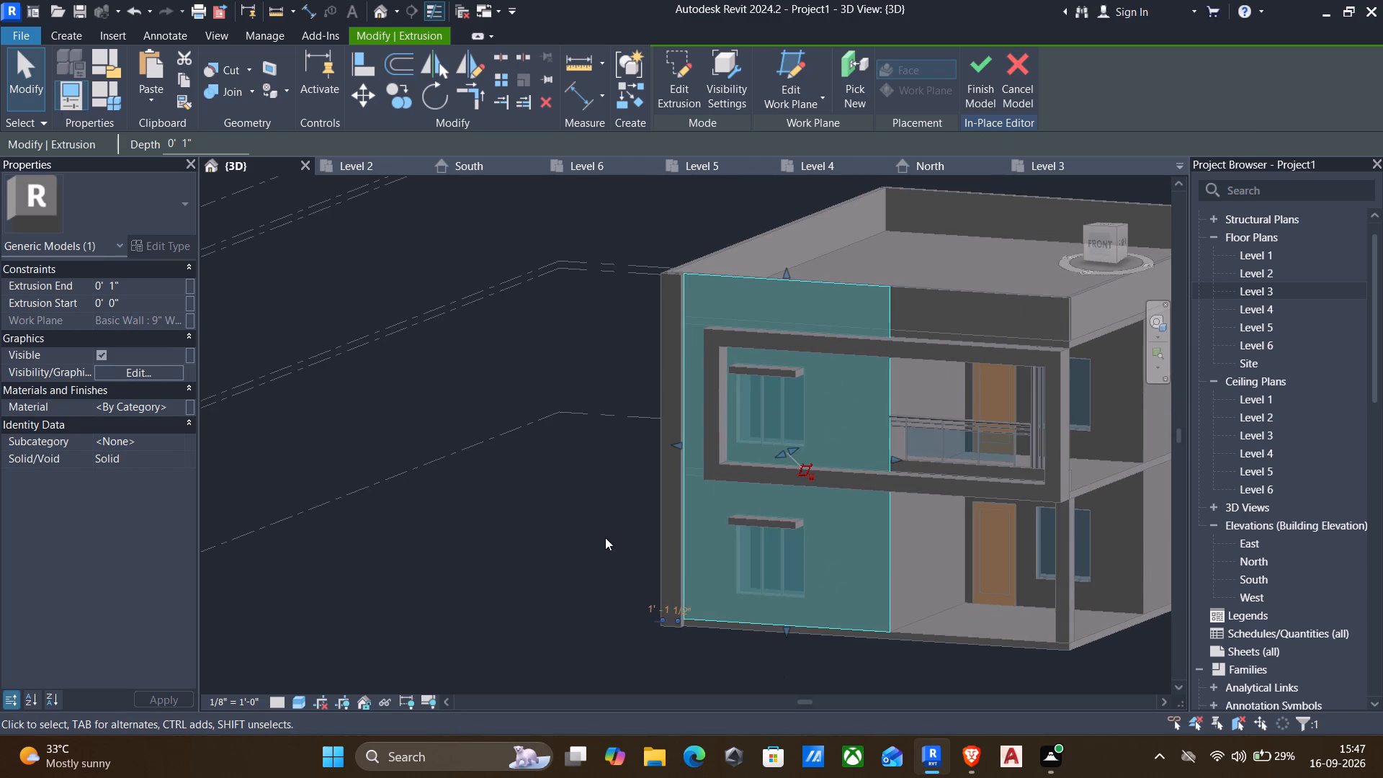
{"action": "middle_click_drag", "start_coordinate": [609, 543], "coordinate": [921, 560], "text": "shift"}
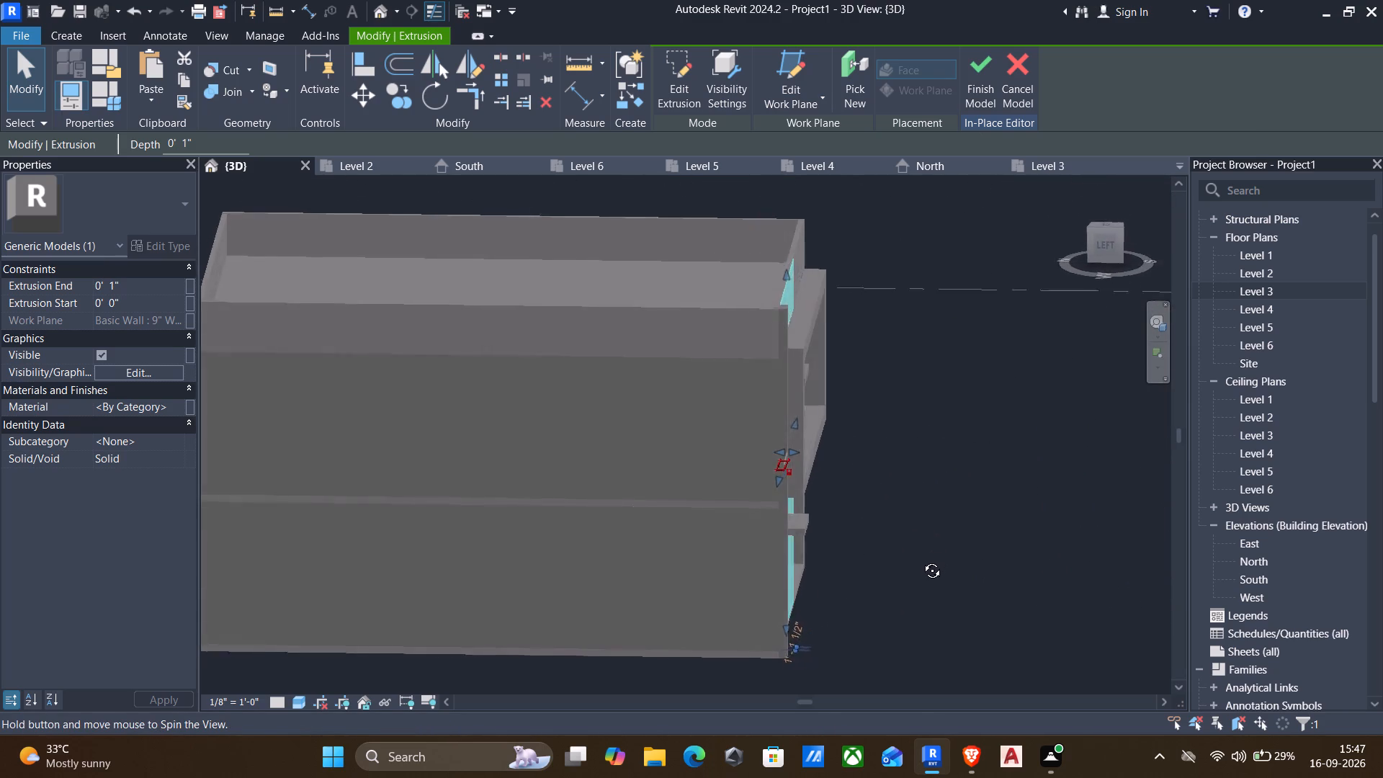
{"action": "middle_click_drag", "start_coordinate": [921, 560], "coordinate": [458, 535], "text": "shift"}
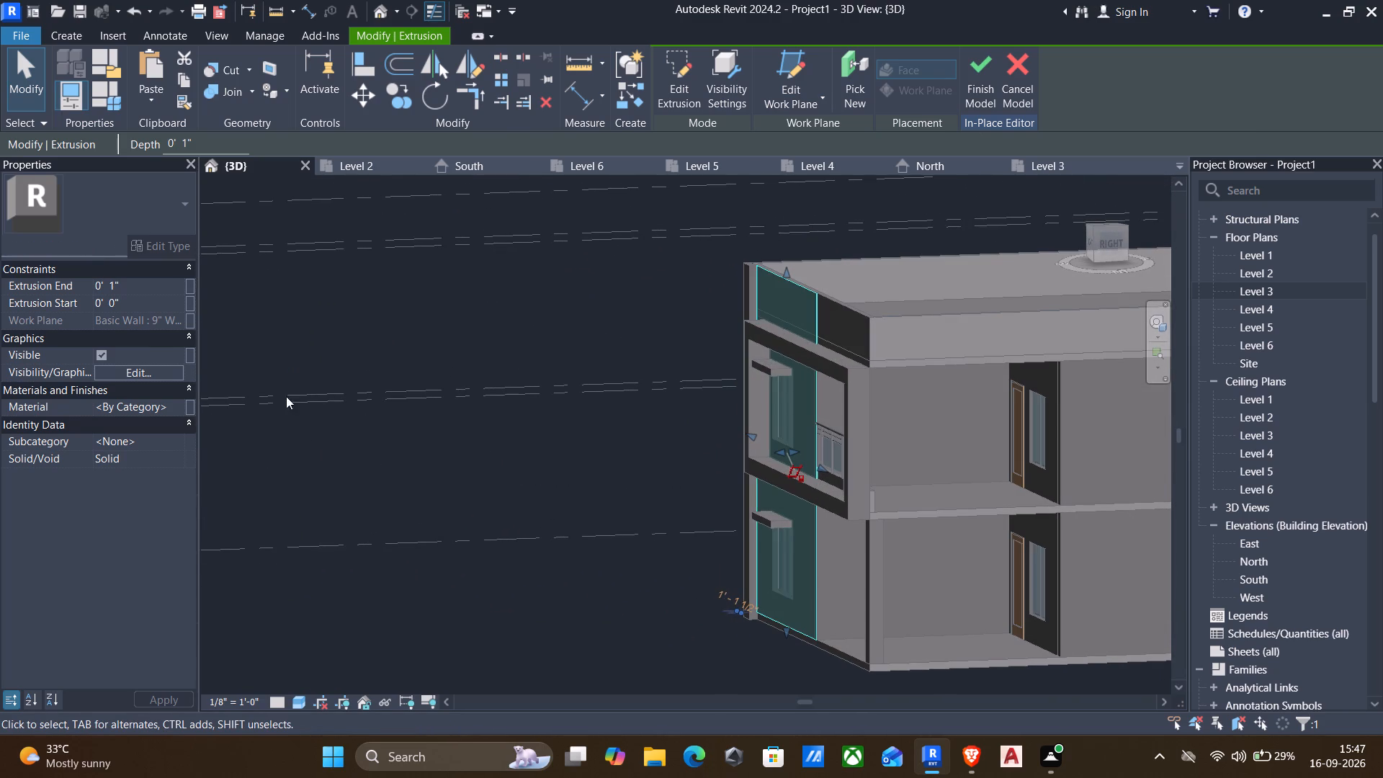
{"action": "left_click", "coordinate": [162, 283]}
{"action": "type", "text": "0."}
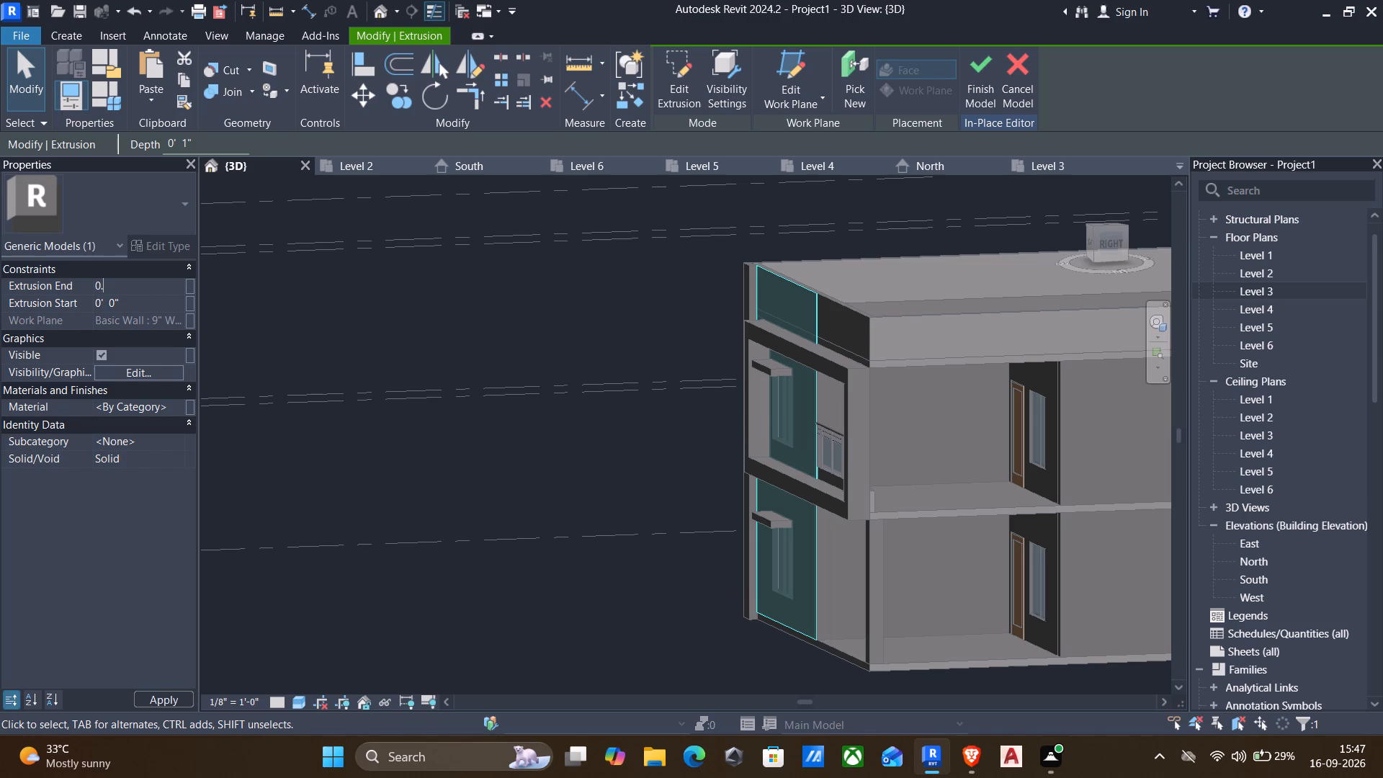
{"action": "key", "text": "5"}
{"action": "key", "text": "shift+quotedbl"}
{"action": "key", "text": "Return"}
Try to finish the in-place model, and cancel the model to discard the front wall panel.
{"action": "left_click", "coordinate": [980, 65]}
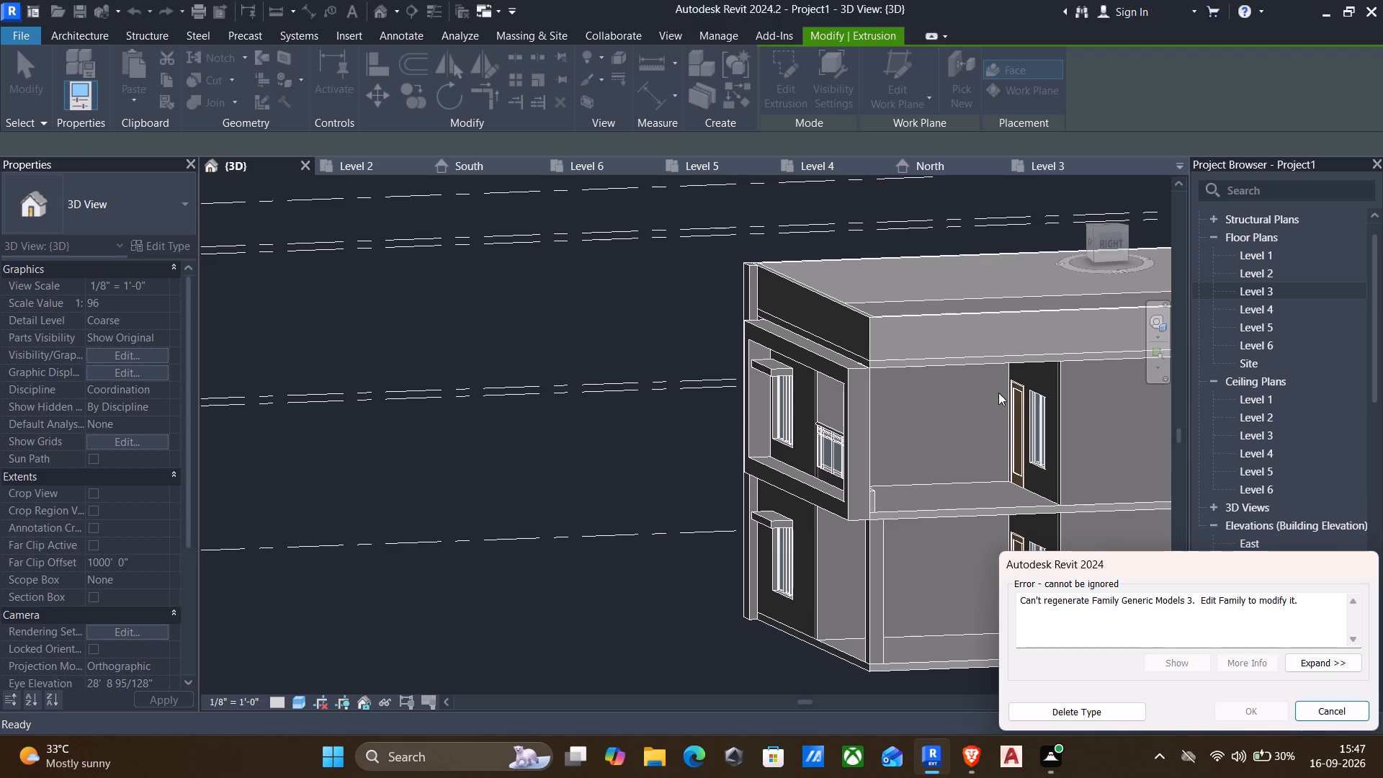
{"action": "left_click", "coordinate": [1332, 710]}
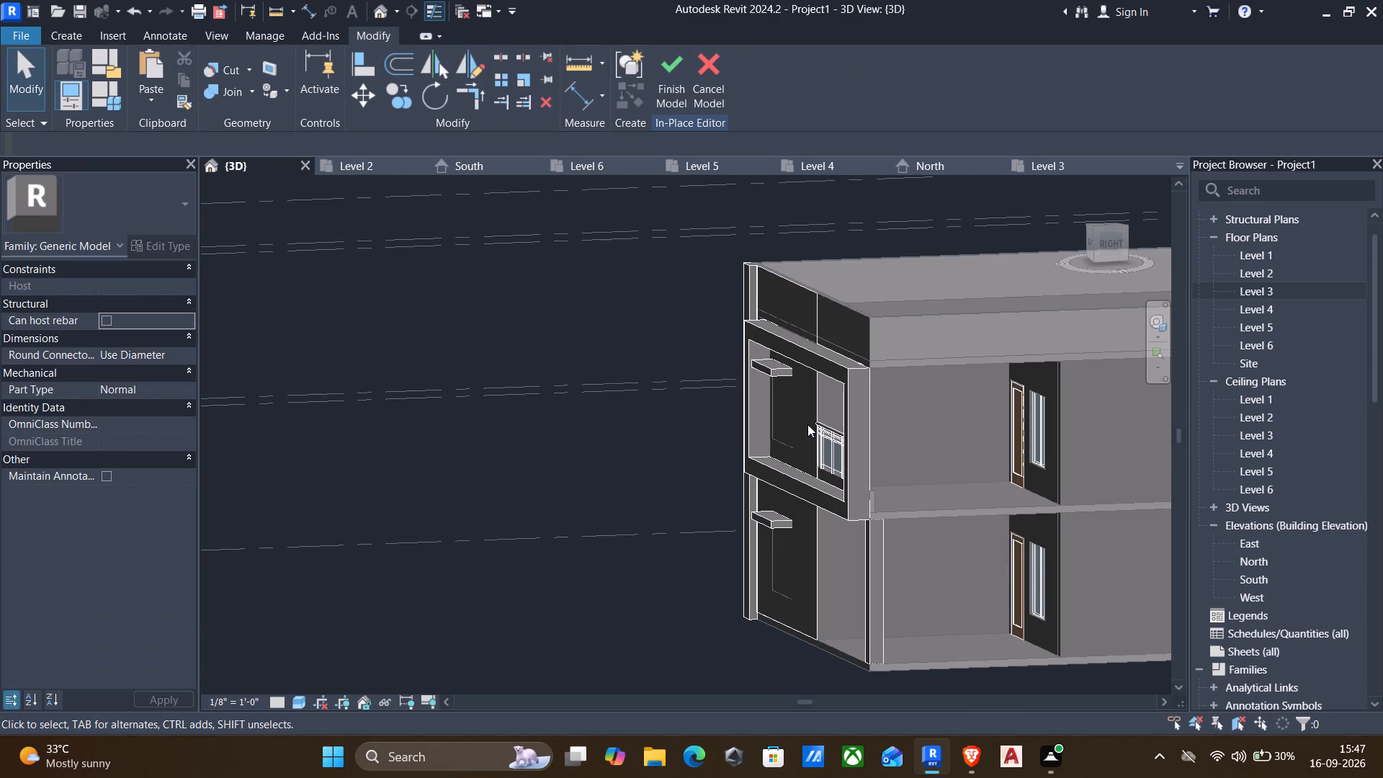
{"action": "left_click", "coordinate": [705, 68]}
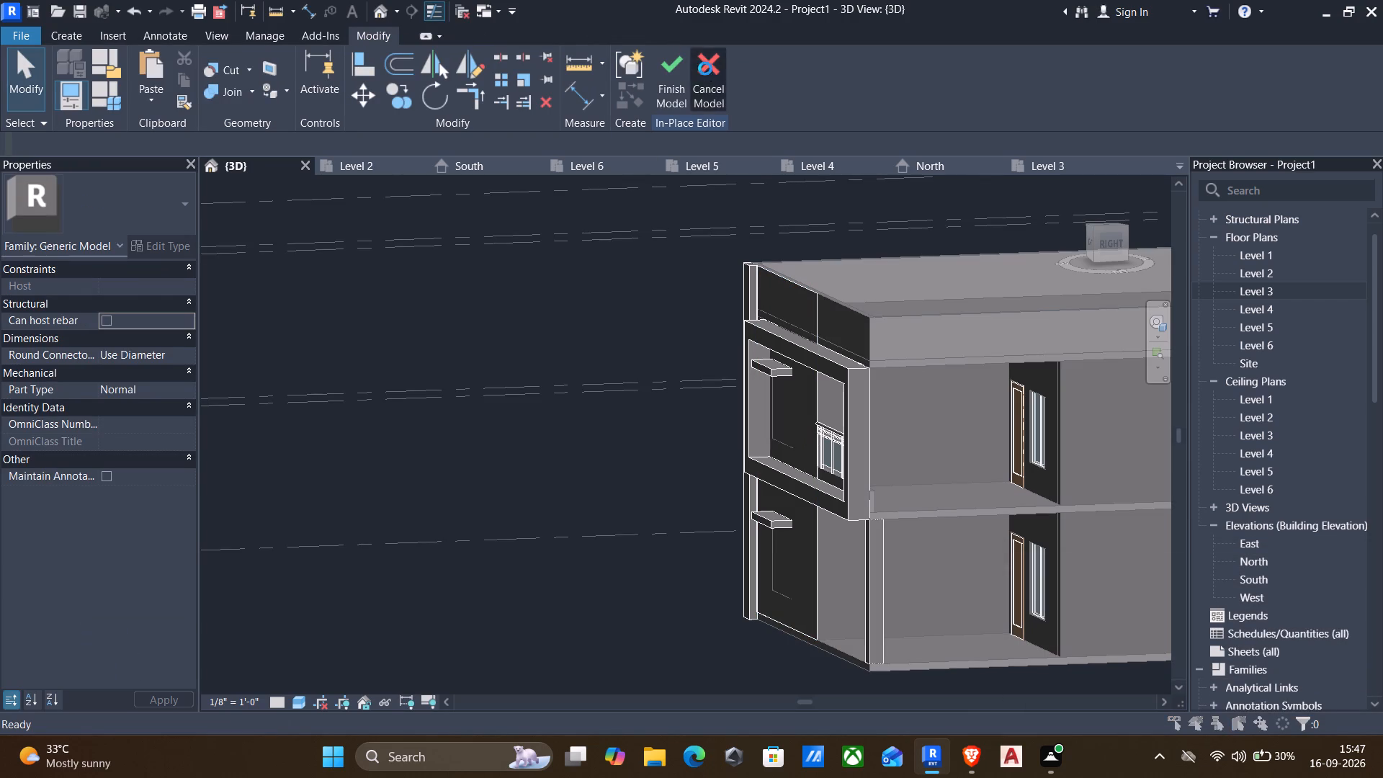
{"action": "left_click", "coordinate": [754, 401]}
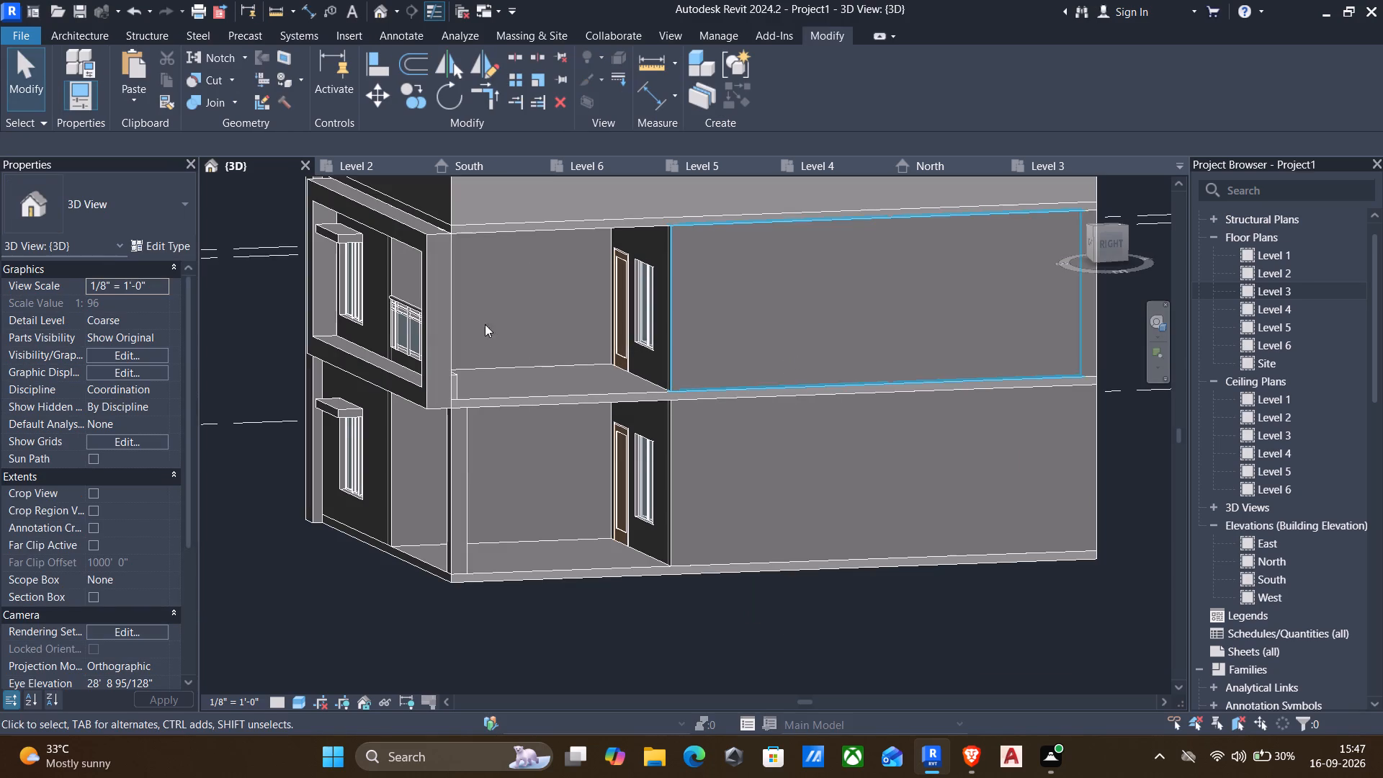
Edit the existing balcony-frame generic model in place and start an extrusion with its work plane on the windowed 9" front wall's face.
{"action": "left_click", "coordinate": [382, 213]}
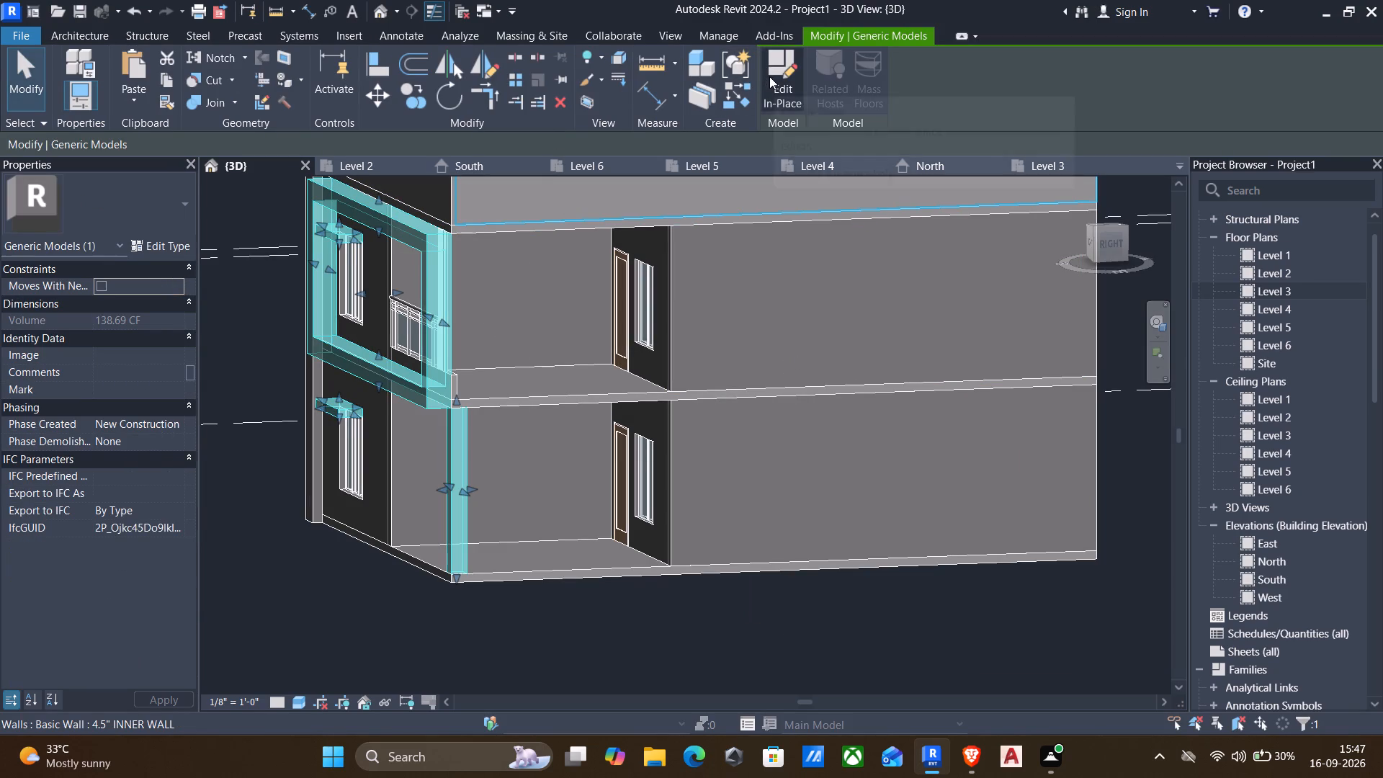
{"action": "left_click", "coordinate": [769, 76]}
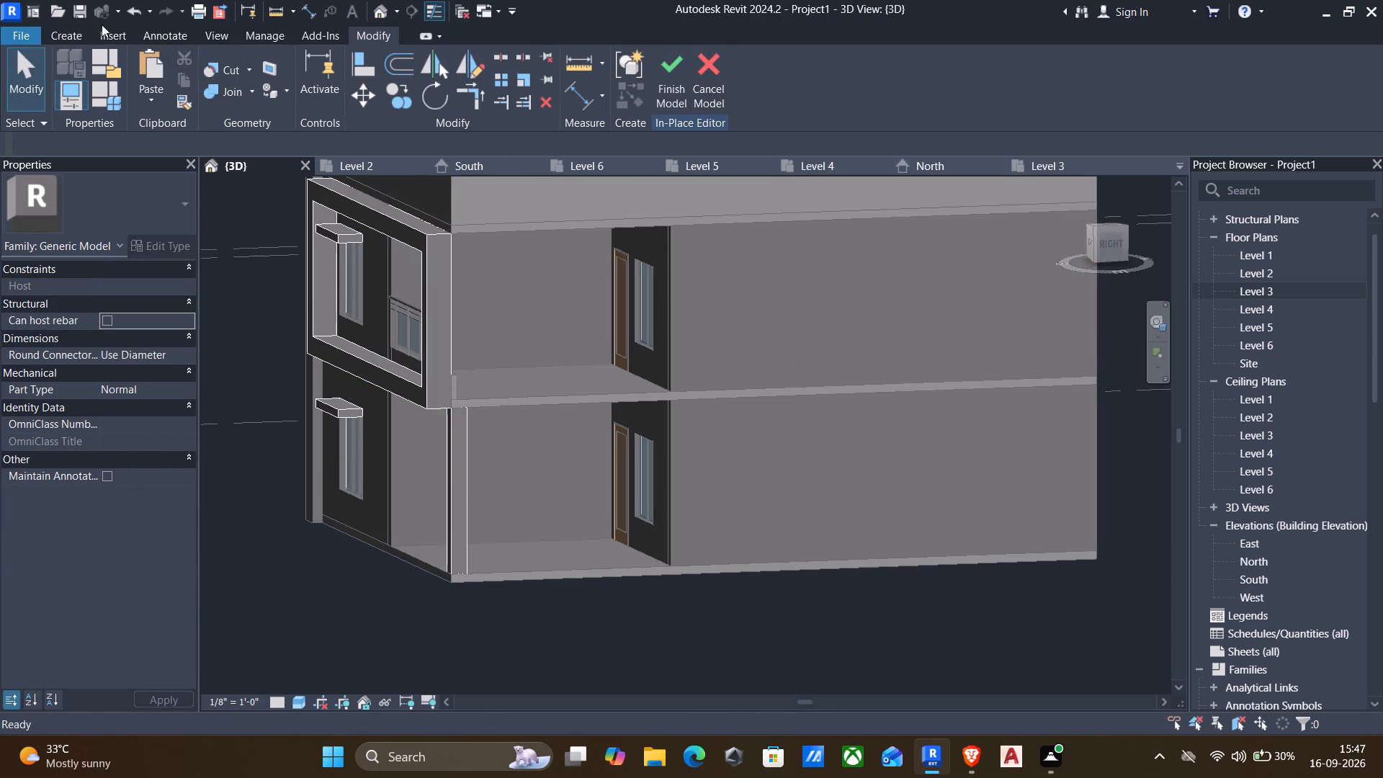
{"action": "left_click", "coordinate": [71, 37]}
{"action": "left_click", "coordinate": [139, 65]}
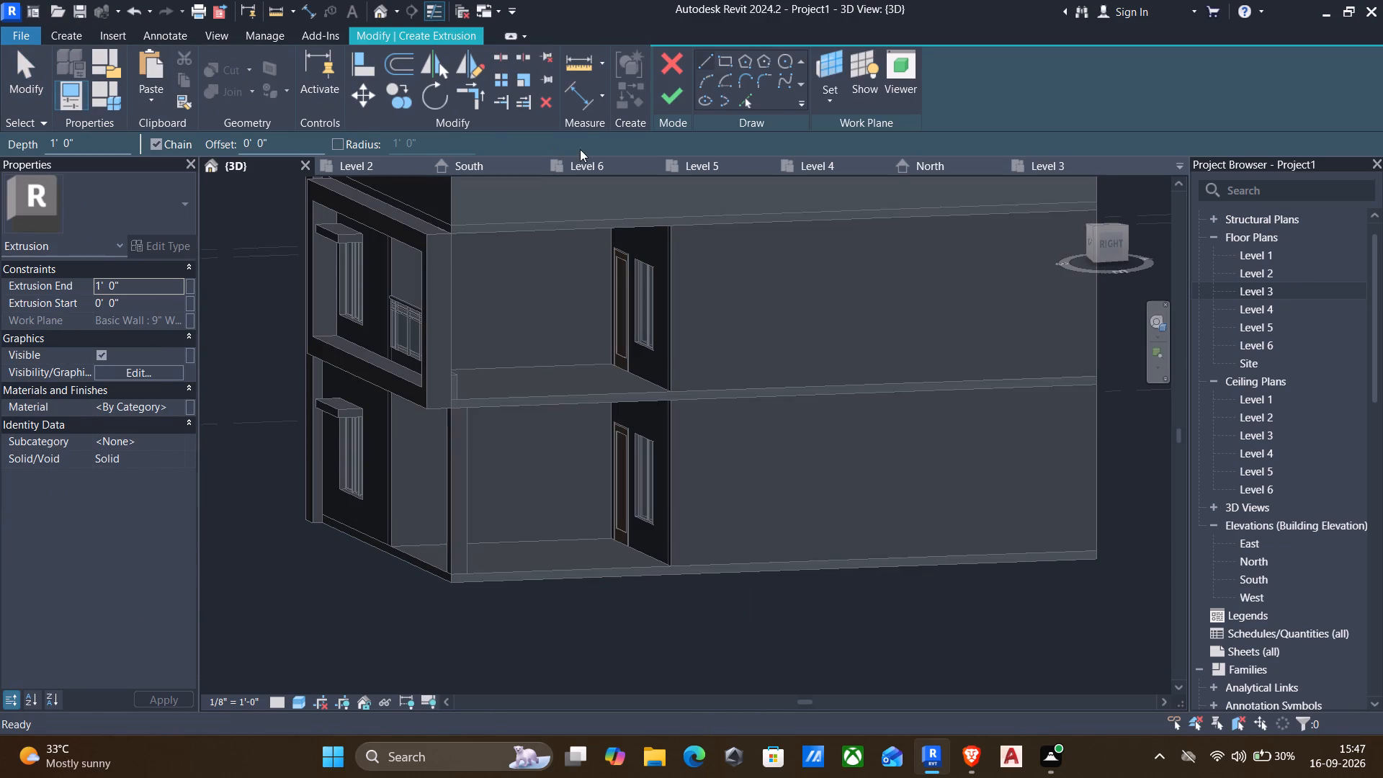
{"action": "left_click", "coordinate": [824, 100]}
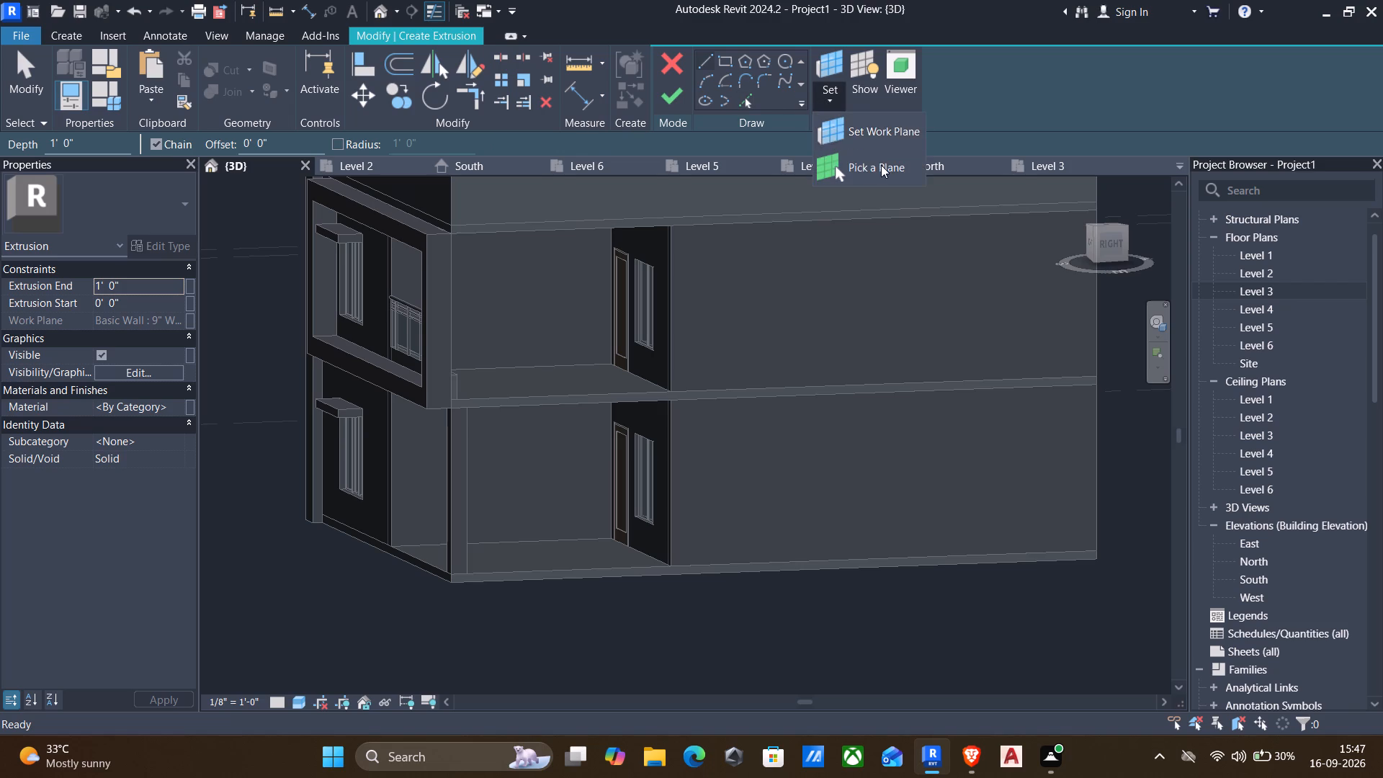
{"action": "left_click", "coordinate": [881, 165]}
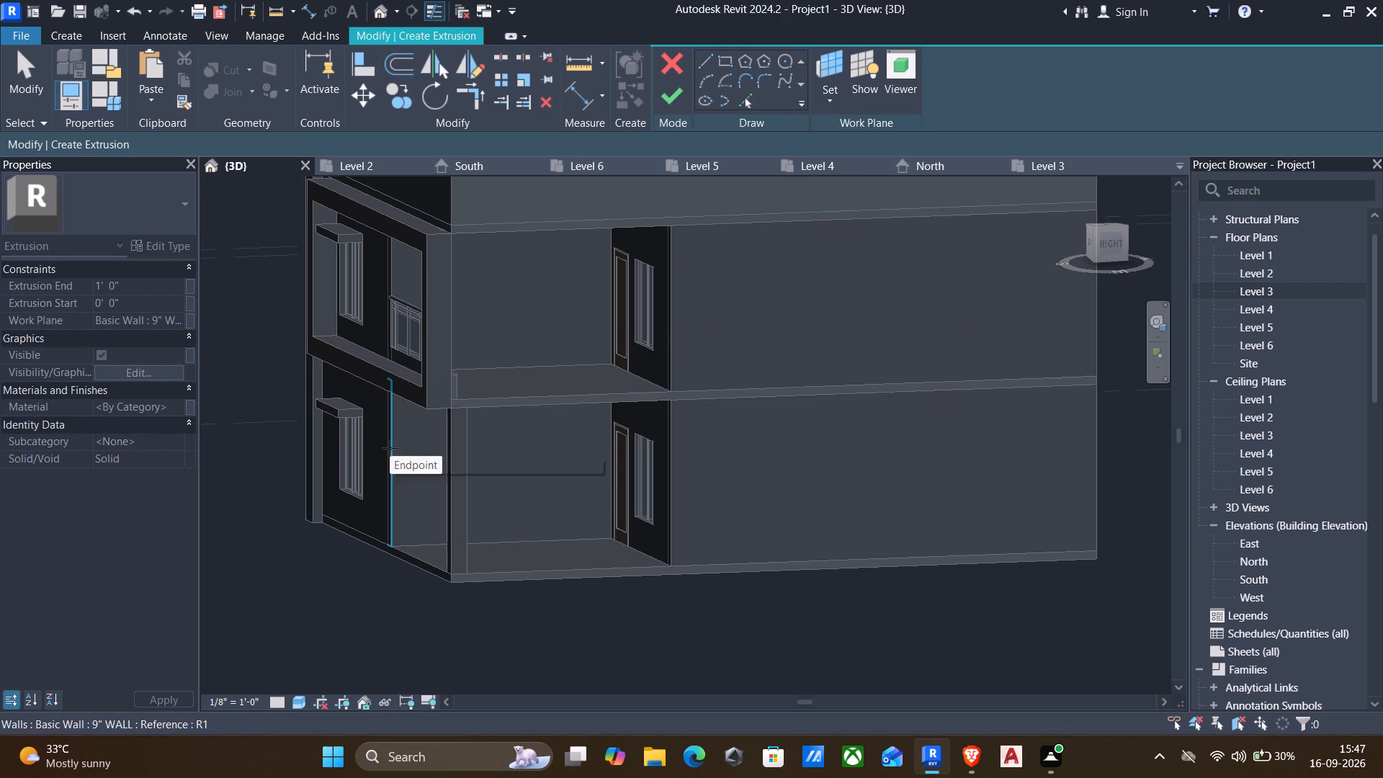
{"action": "left_click", "coordinate": [390, 448]}
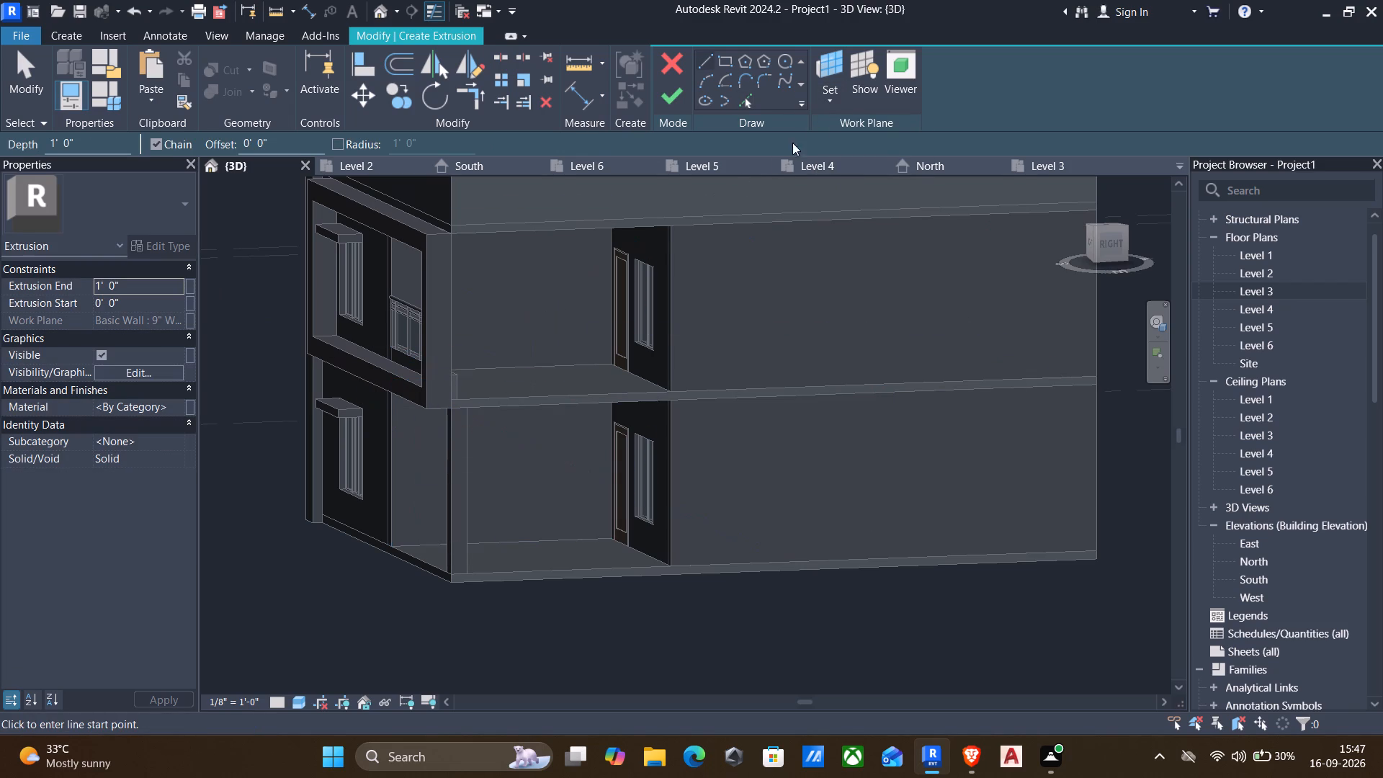
Sketch a rectangle about 24' high over the windowed front wall, from the parapet corner beside the end column to the ground-floor door's bottom corner.
{"action": "left_click", "coordinate": [723, 59]}
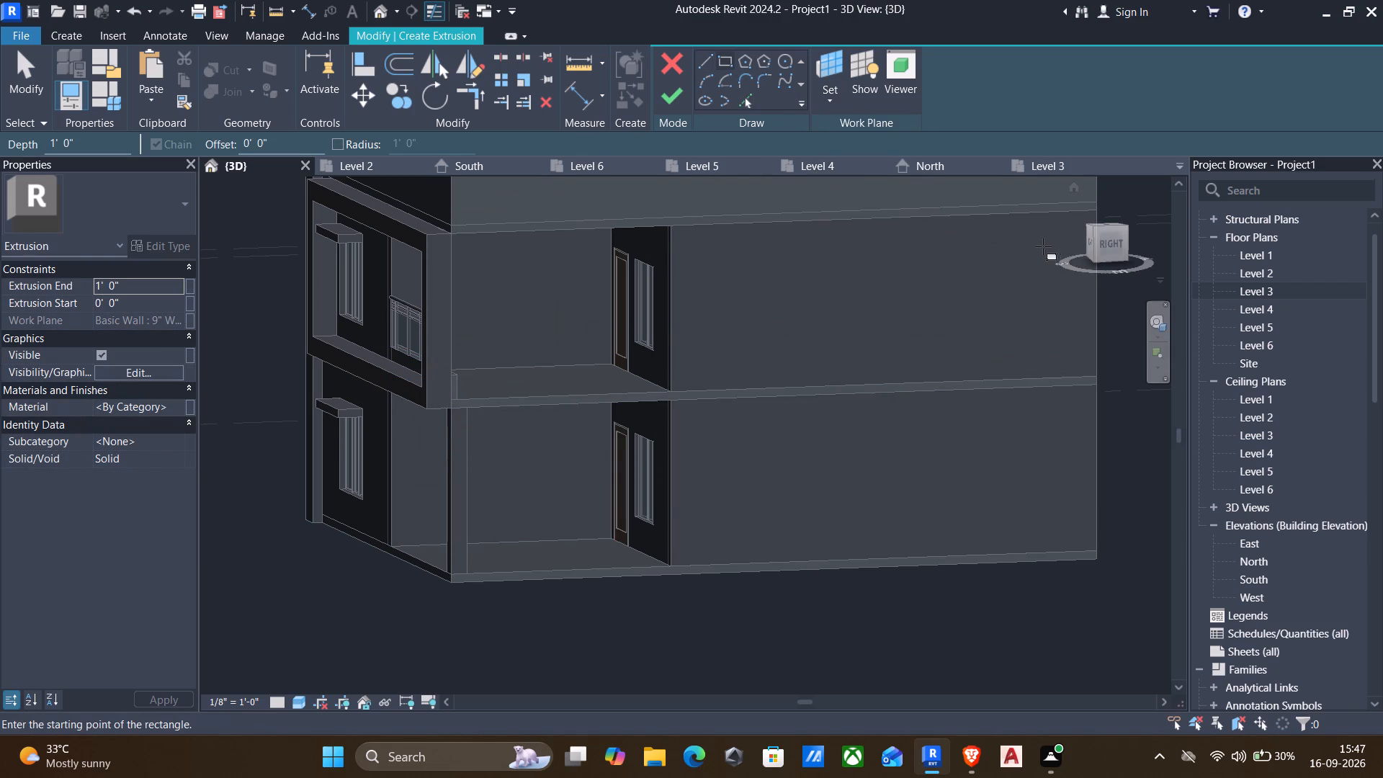
{"action": "scroll", "coordinate": [1083, 243], "scroll_direction": "up", "scroll_amount": 6}
{"action": "left_click", "coordinate": [1088, 236]}
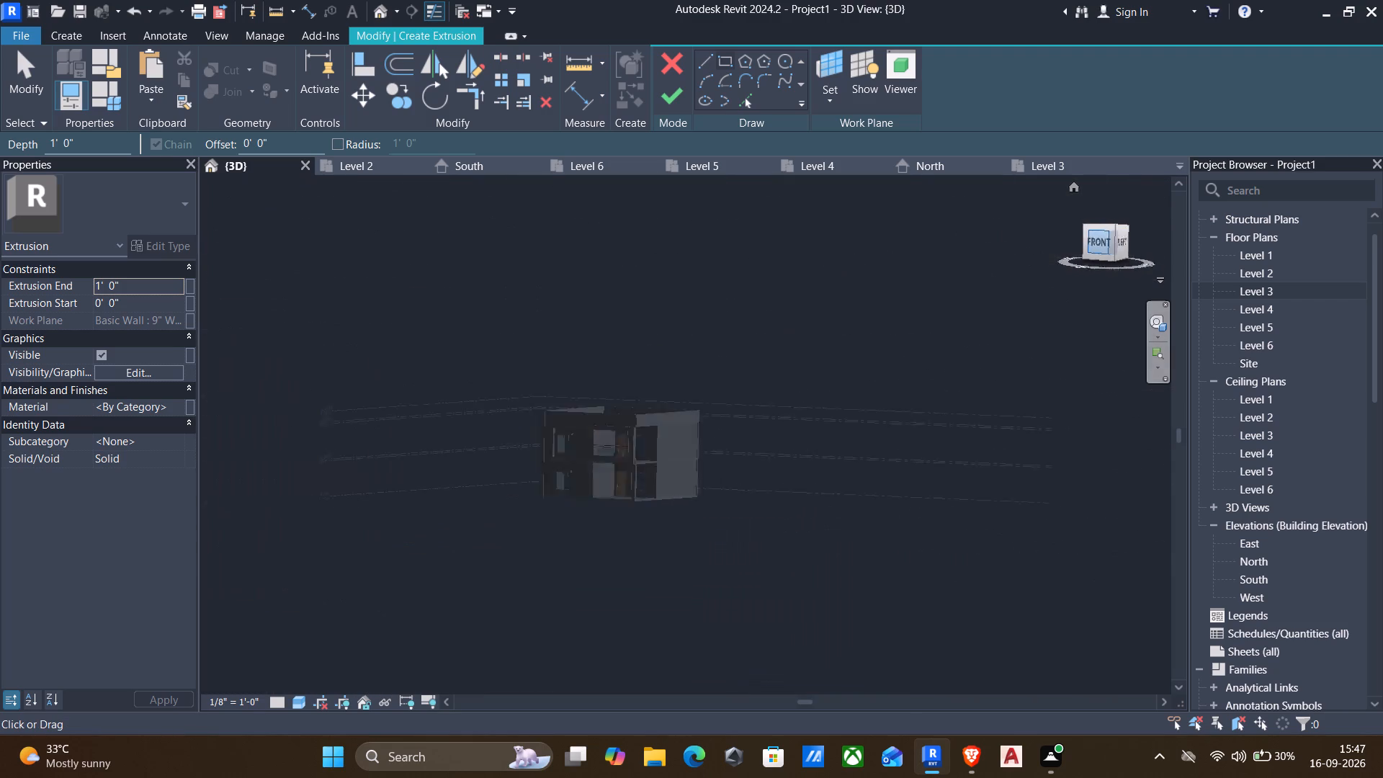
{"action": "scroll", "coordinate": [602, 475], "scroll_direction": "up", "scroll_amount": 4}
{"action": "scroll", "coordinate": [596, 414], "scroll_direction": "up", "scroll_amount": 8}
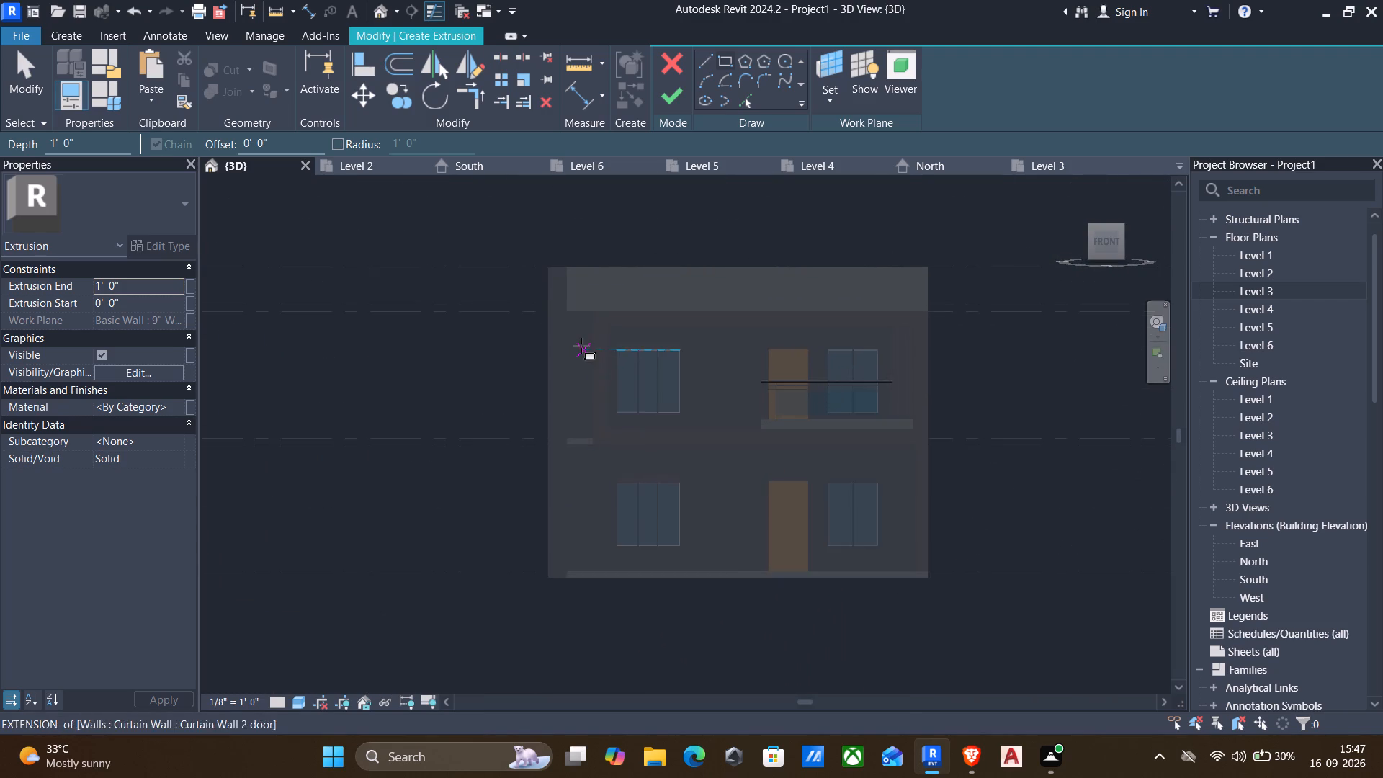
{"action": "scroll", "coordinate": [581, 342], "scroll_direction": "up", "scroll_amount": 4}
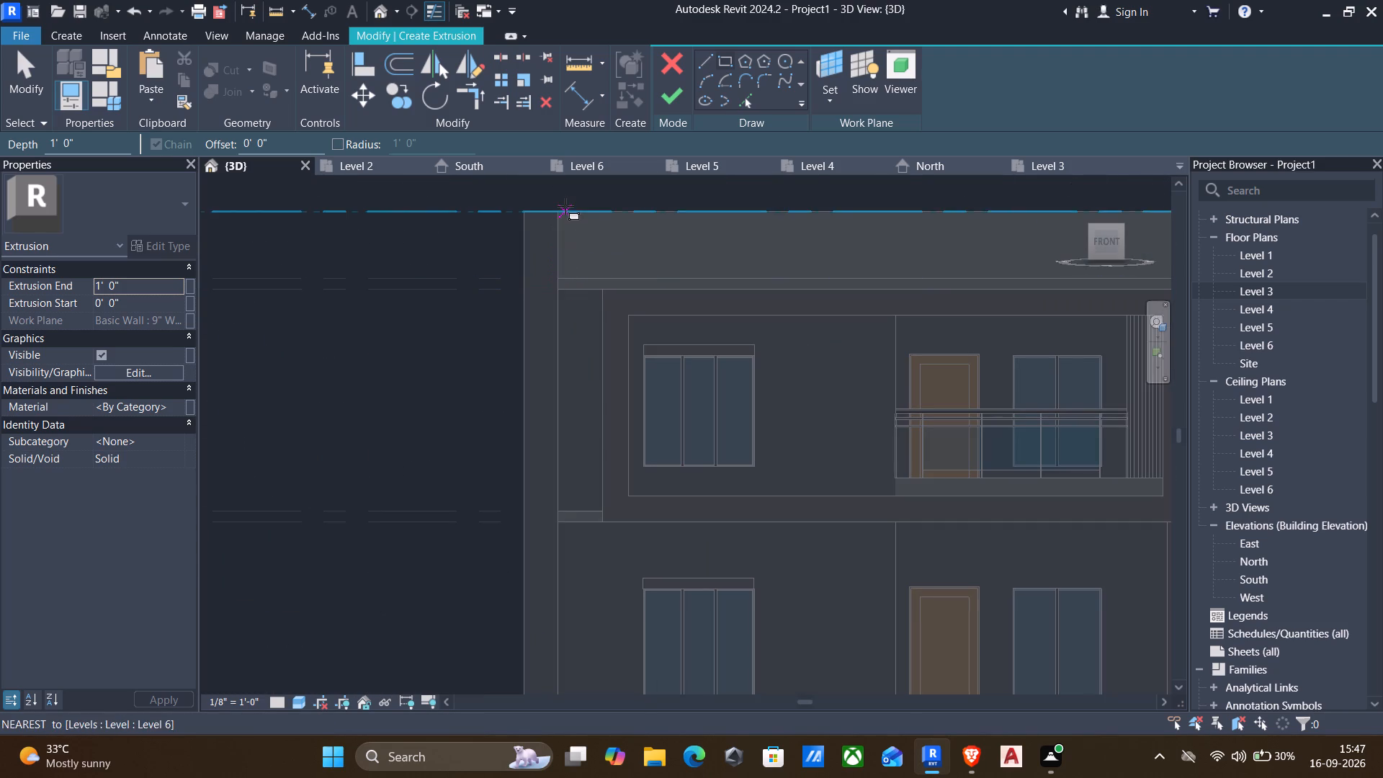
{"action": "left_click", "coordinate": [557, 213]}
{"action": "middle_click_drag", "start_coordinate": [718, 478], "coordinate": [715, 391]}
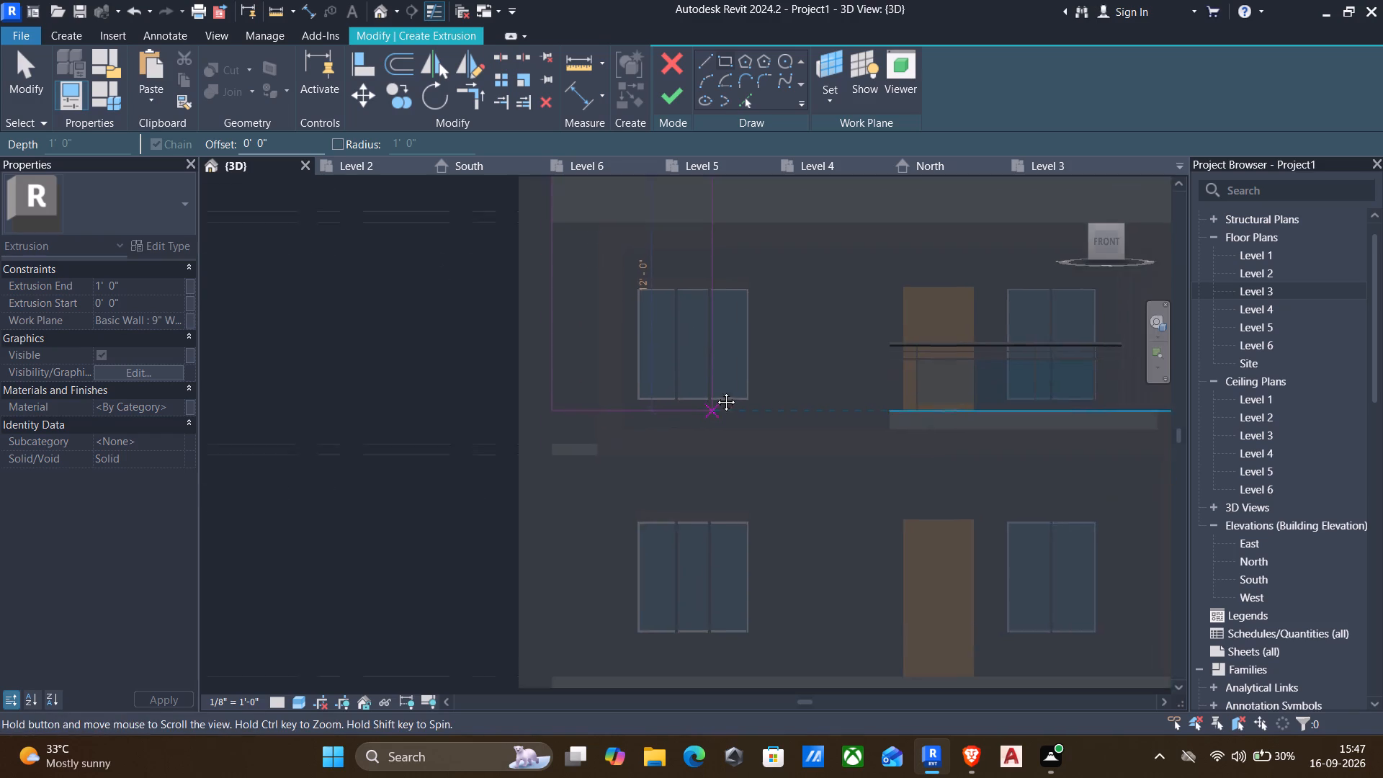
{"action": "middle_click_drag", "start_coordinate": [715, 391], "coordinate": [718, 335]}
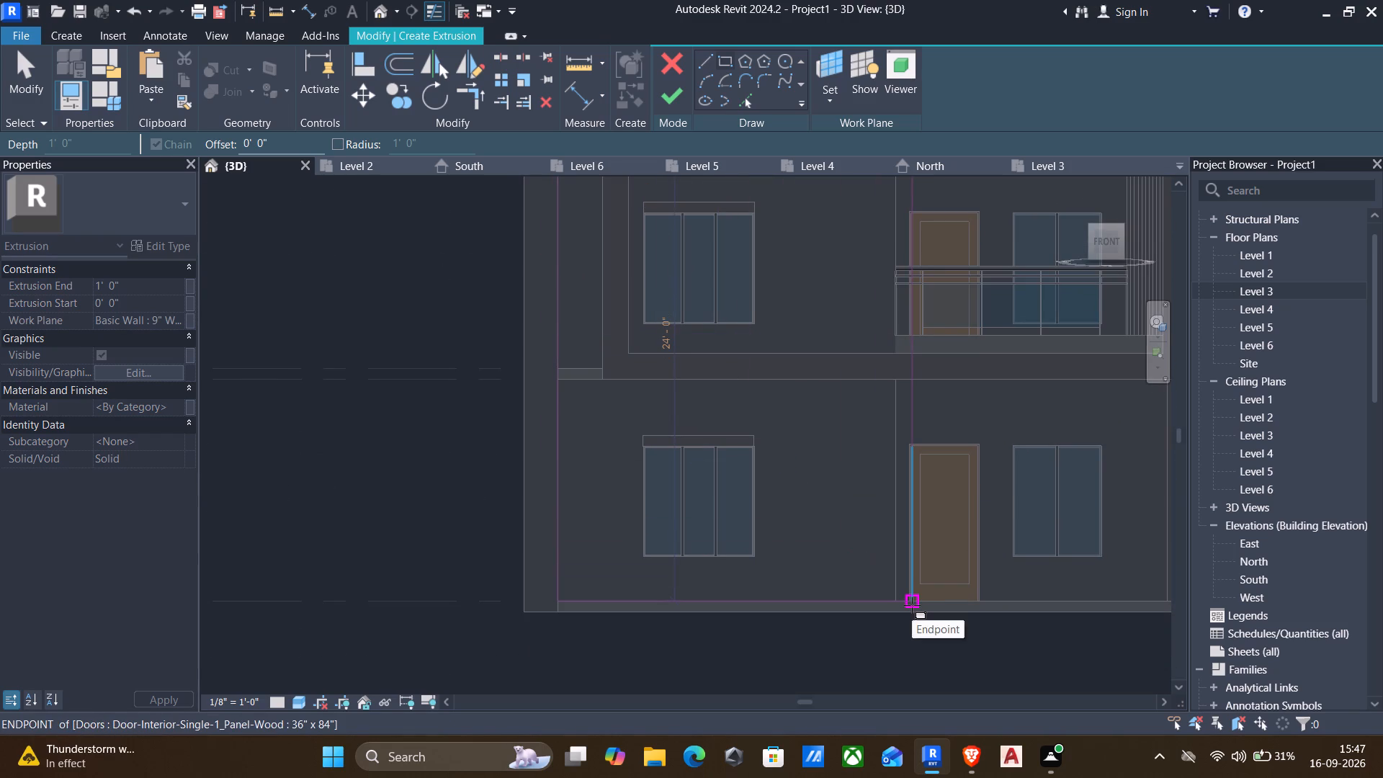
{"action": "left_click", "coordinate": [912, 605]}
{"action": "middle_click_drag", "start_coordinate": [858, 416], "coordinate": [855, 474]}
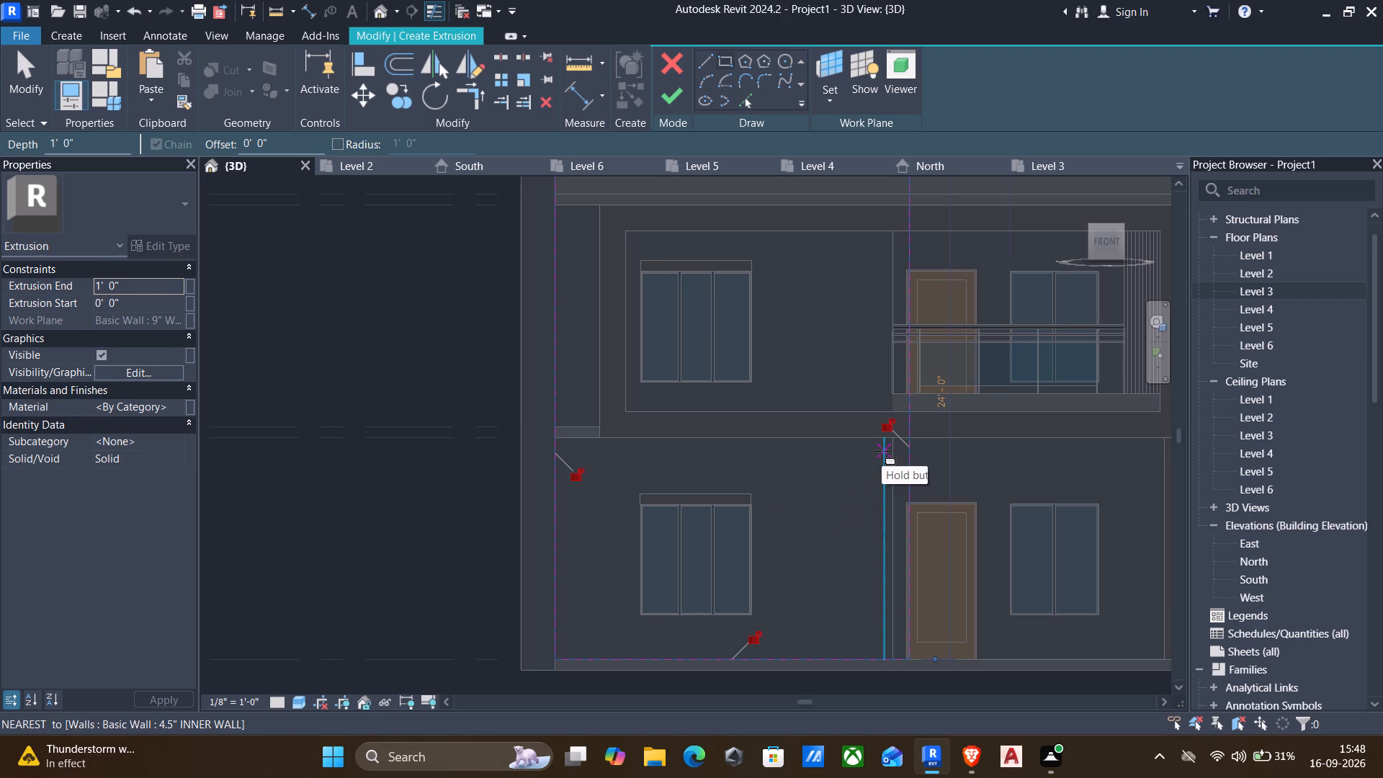
{"action": "key", "text": "Escape"}
{"action": "key", "text": "Escape"}
Move the rectangle's vertical edge at the door 9" sideways, with Constrain on, onto the windowed wall's edge.
{"action": "left_click", "coordinate": [910, 450]}
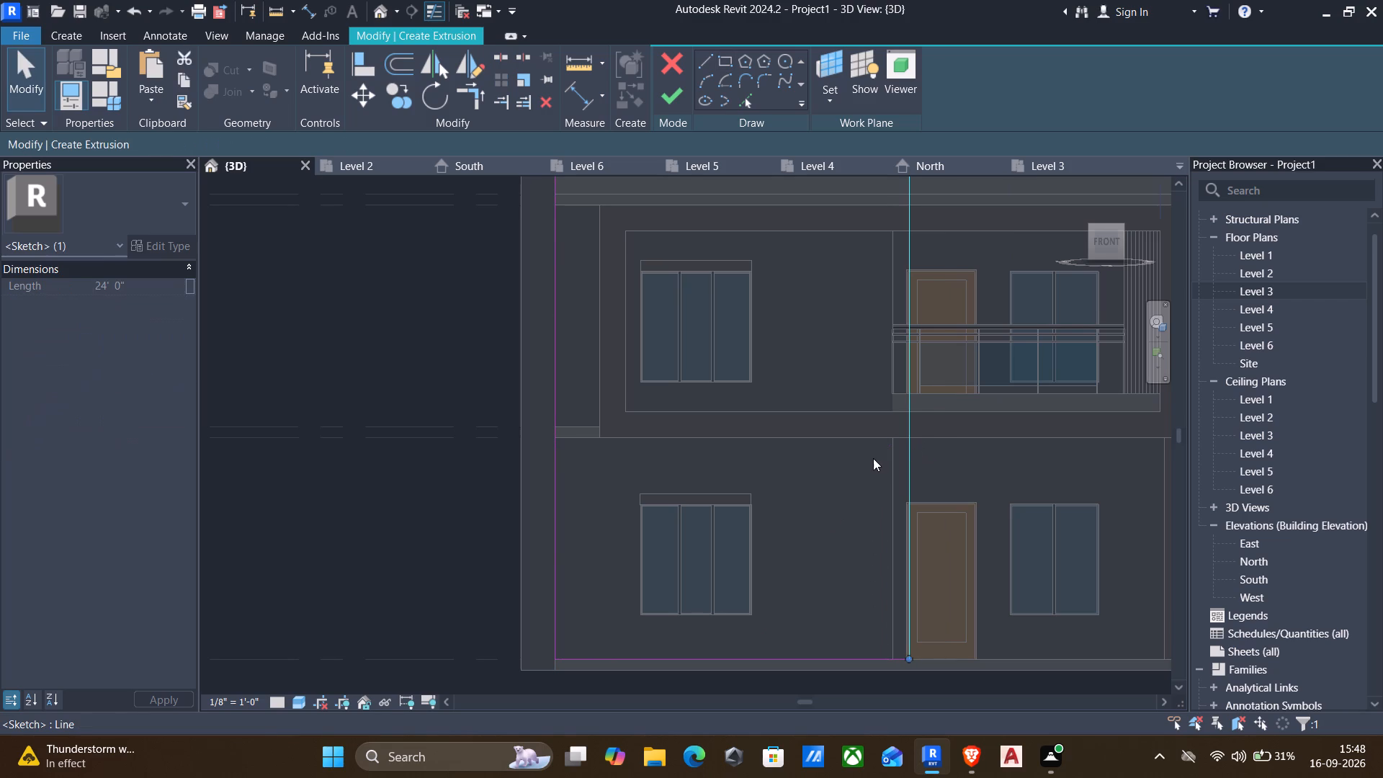
{"action": "type", "text": "mv"}
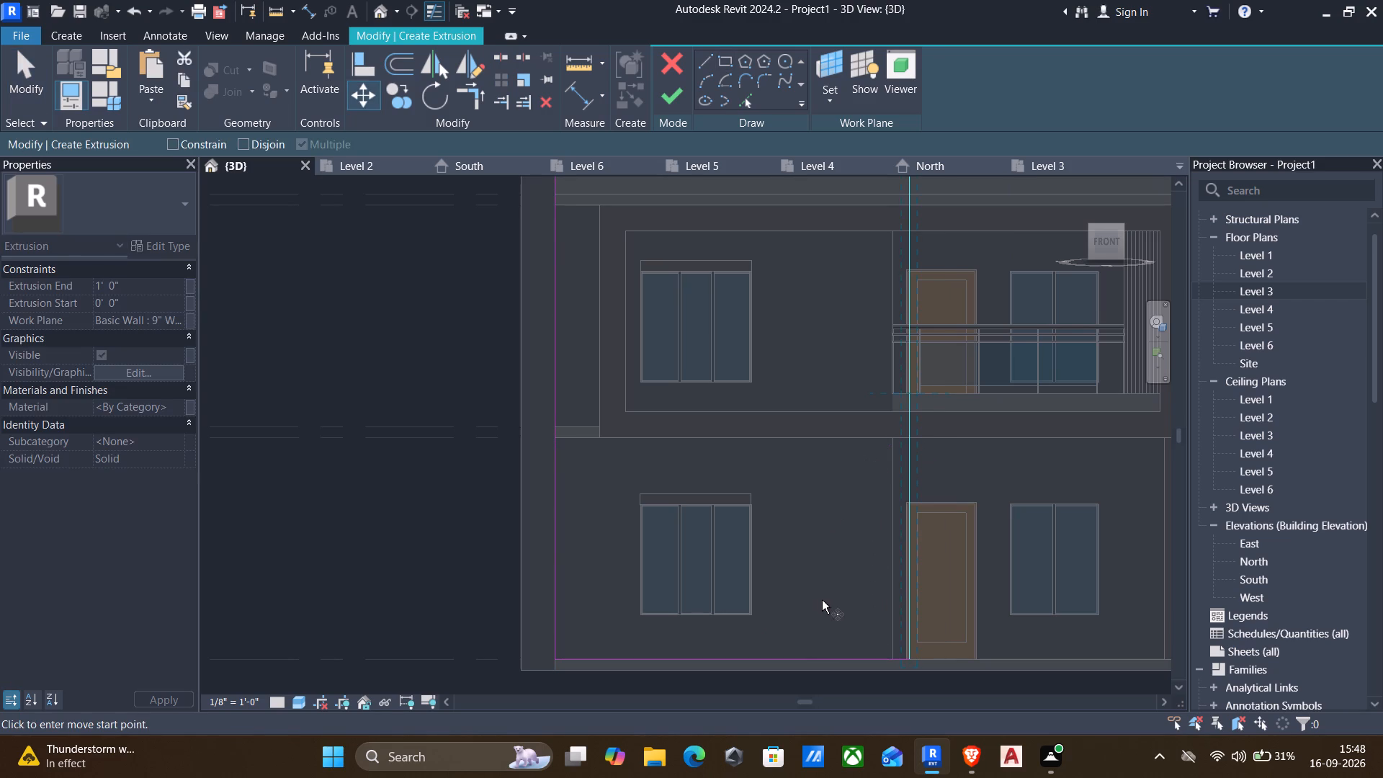
{"action": "left_click", "coordinate": [906, 406]}
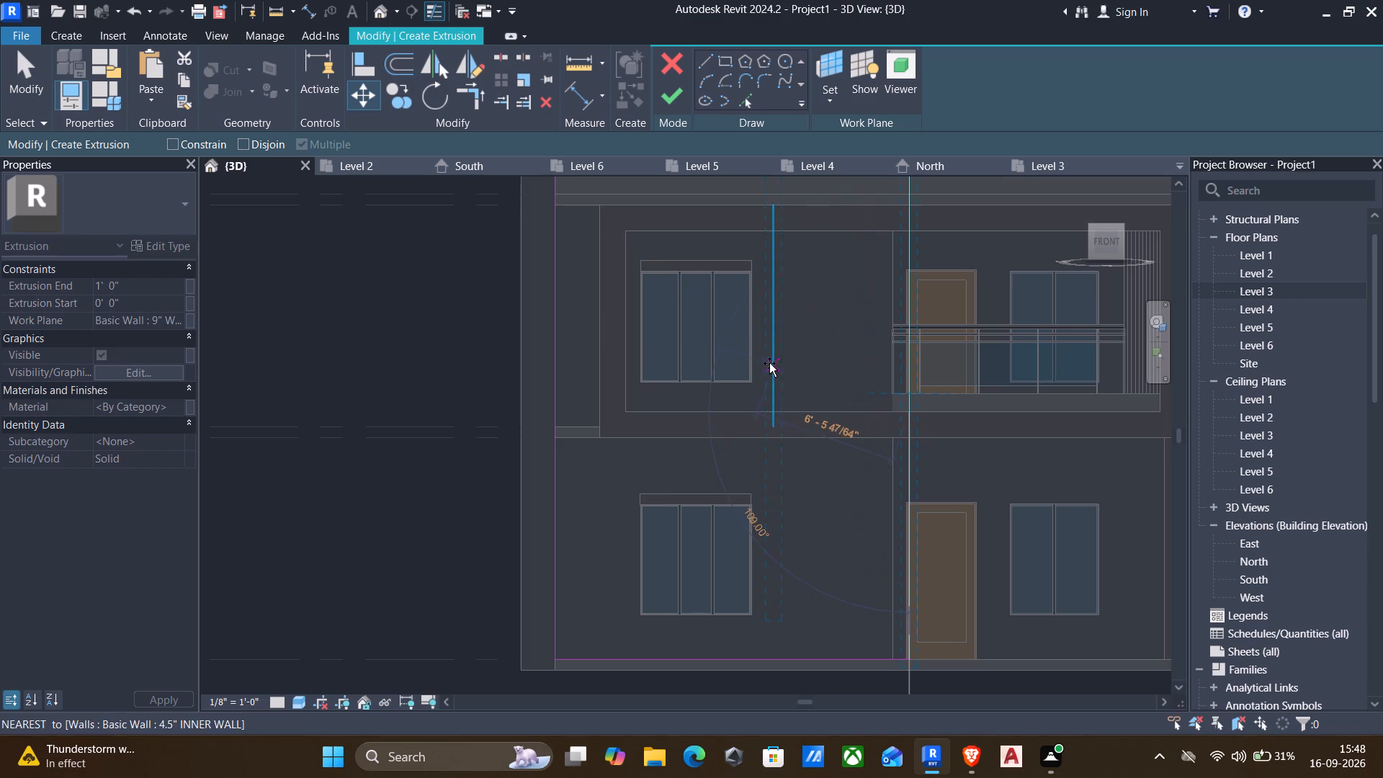
{"action": "left_click", "coordinate": [170, 139]}
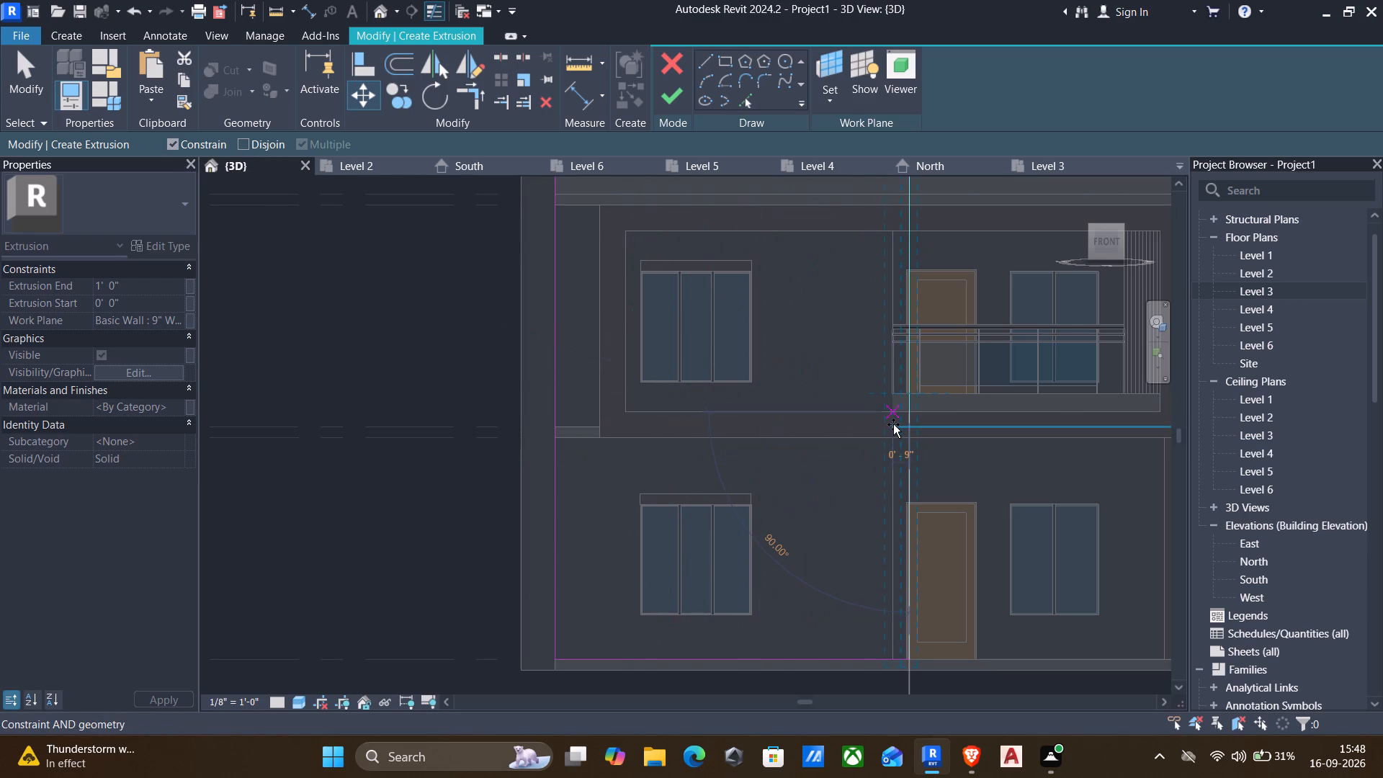
{"action": "left_click", "coordinate": [893, 424]}
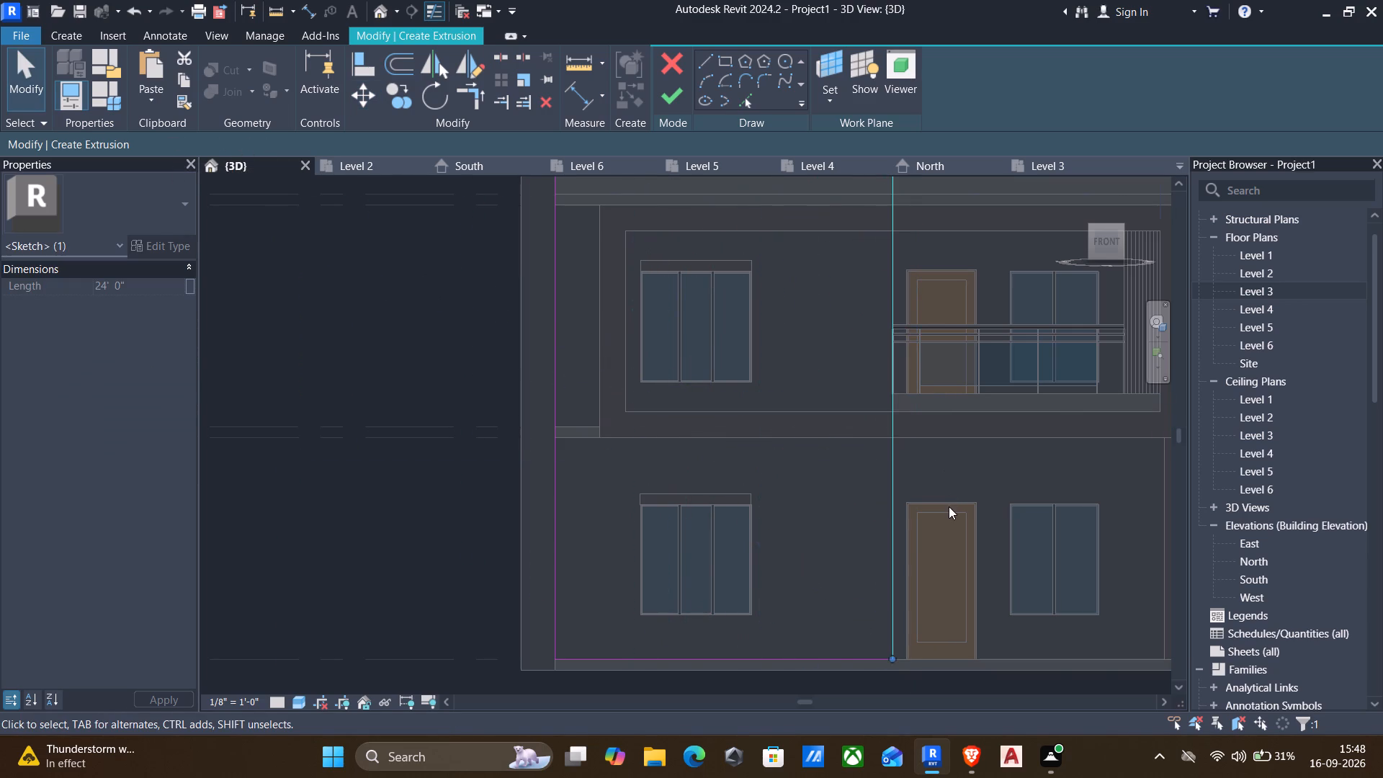
Nudge the rectangle's bottom edge about 6" down to the underside of the base slab and finish the extrusion sketch.
{"action": "middle_click_drag", "start_coordinate": [861, 475], "coordinate": [886, 478], "text": "shift"}
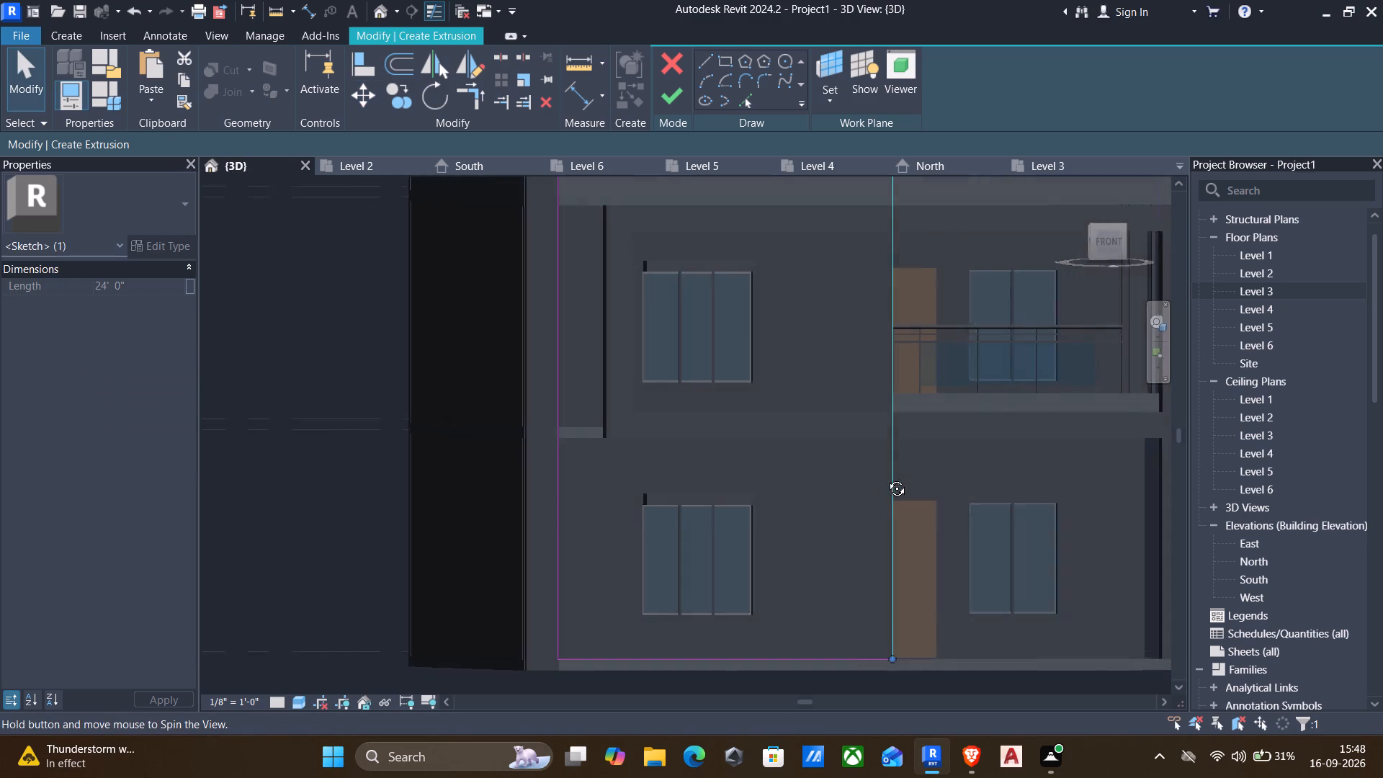
{"action": "middle_click_drag", "start_coordinate": [886, 478], "coordinate": [732, 538], "text": "shift"}
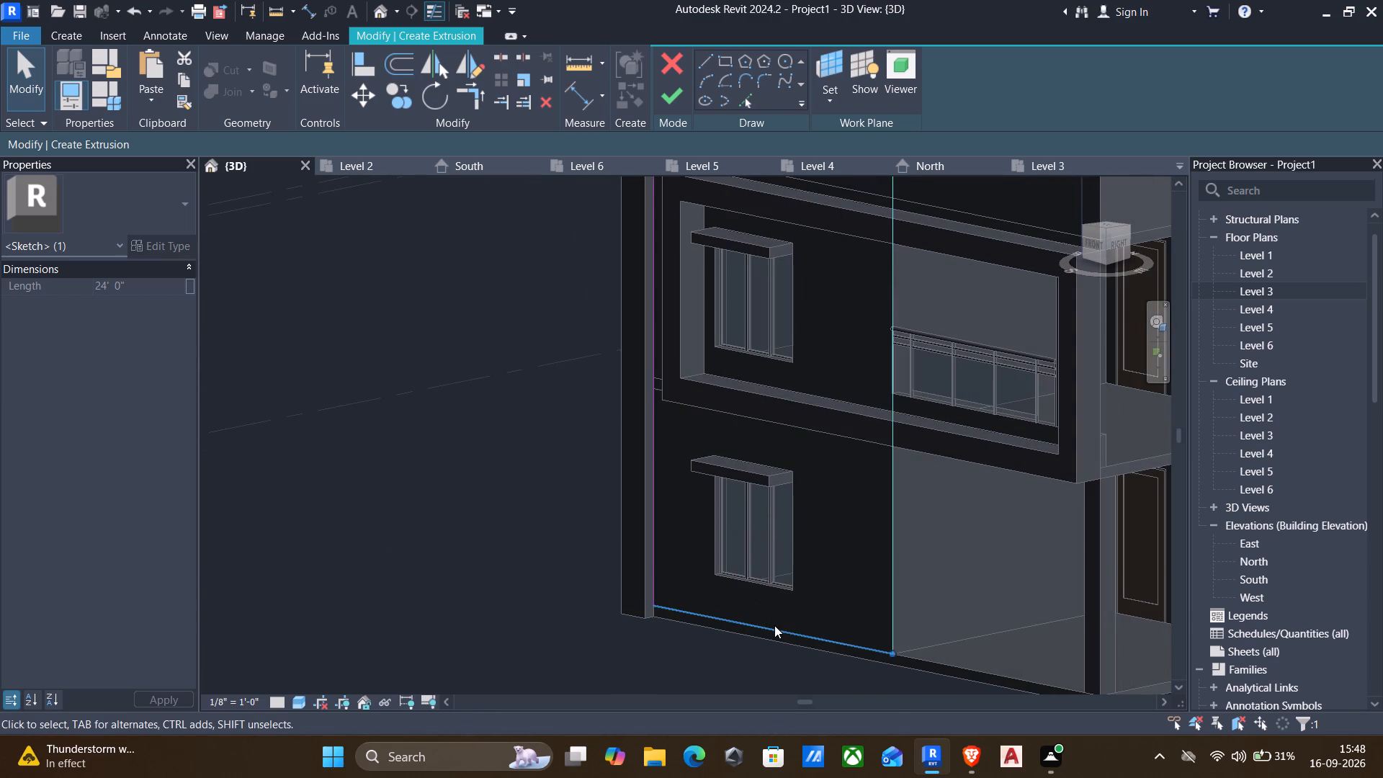
{"action": "left_click", "coordinate": [774, 625]}
{"action": "key", "text": "Down"}
{"action": "key", "text": "Down"}
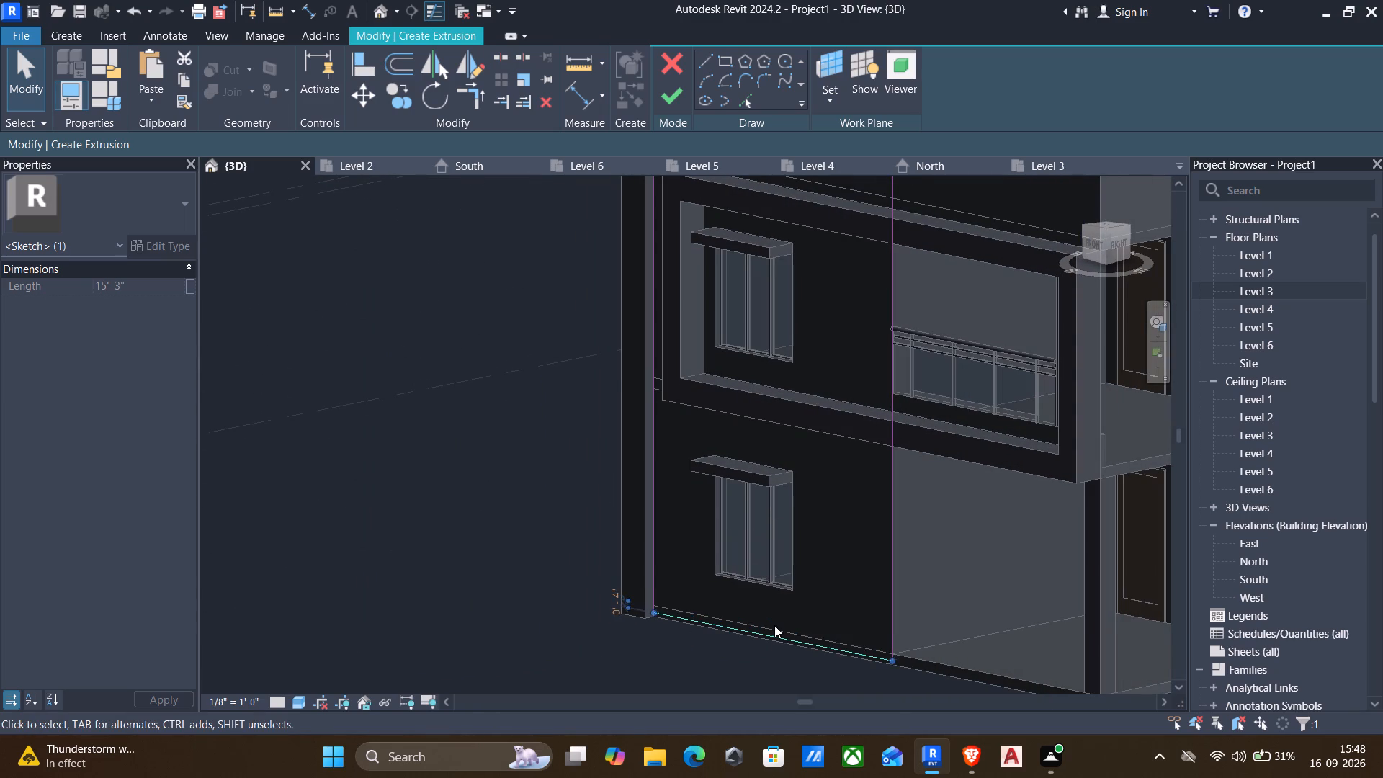
{"action": "key", "text": "Down"}
{"action": "key", "text": "Down"}
{"action": "key", "text": "Up"}
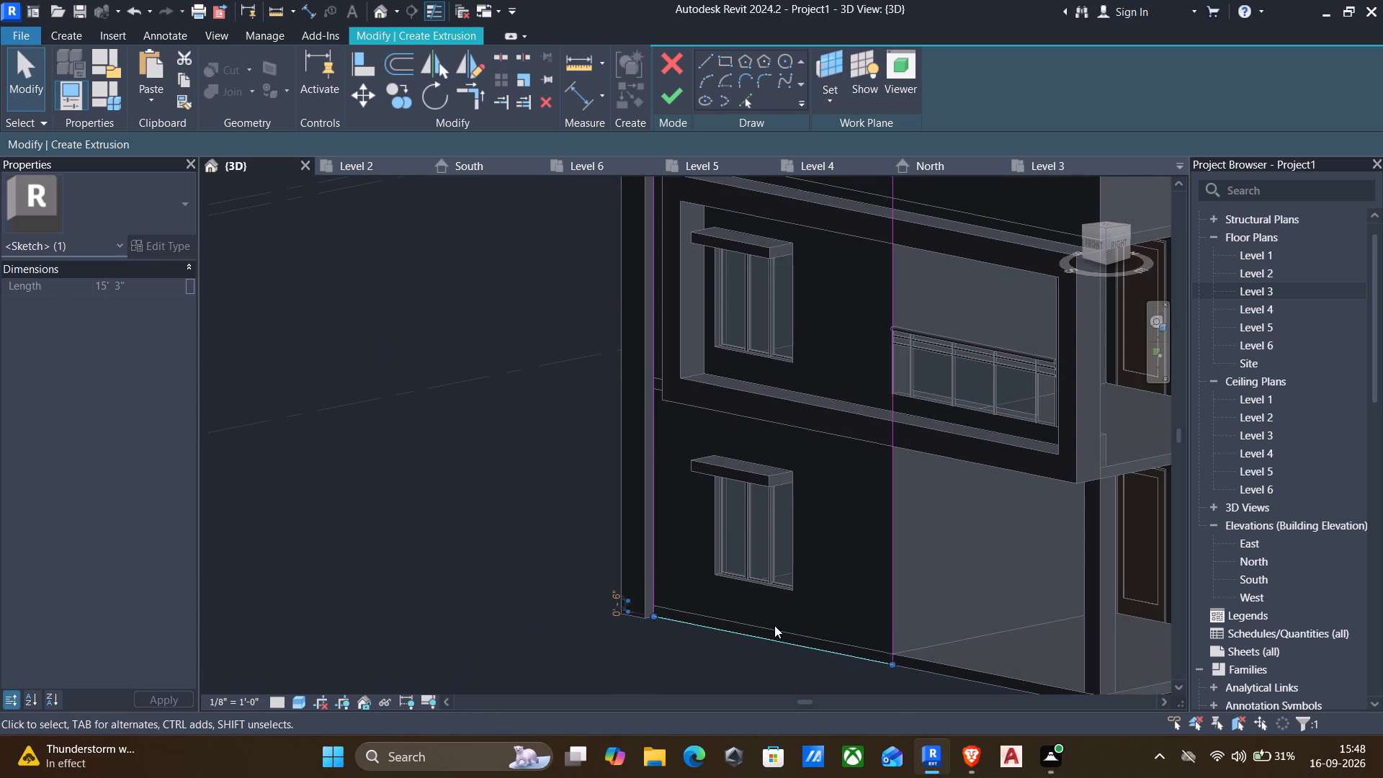
{"action": "left_click", "coordinate": [669, 95]}
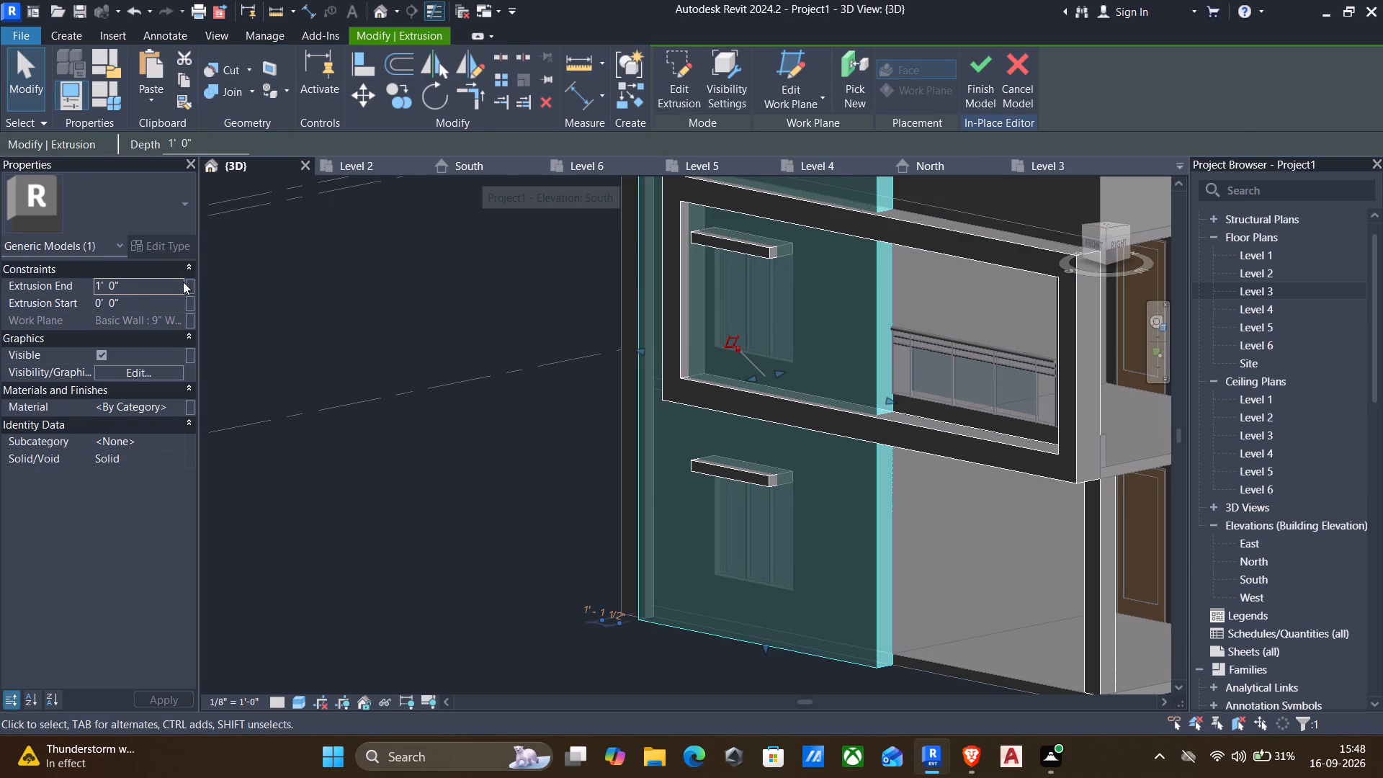
Set the new front wall panel's Extrusion End to 0.5".
{"action": "left_click_drag", "start_coordinate": [177, 283], "coordinate": [58, 303]}
{"action": "type", "text": "0.5"}
{"action": "key", "text": "shift+quotedbl"}
{"action": "key", "text": "Return"}
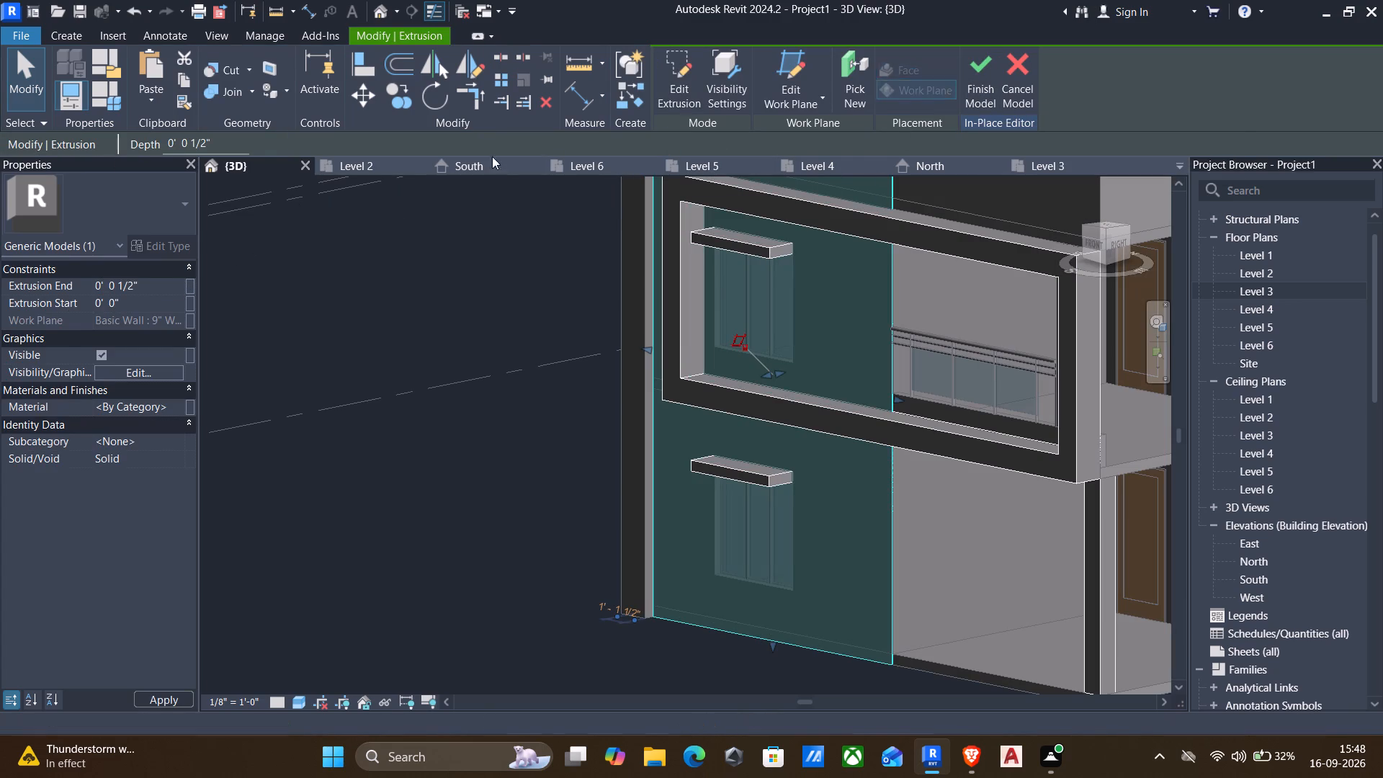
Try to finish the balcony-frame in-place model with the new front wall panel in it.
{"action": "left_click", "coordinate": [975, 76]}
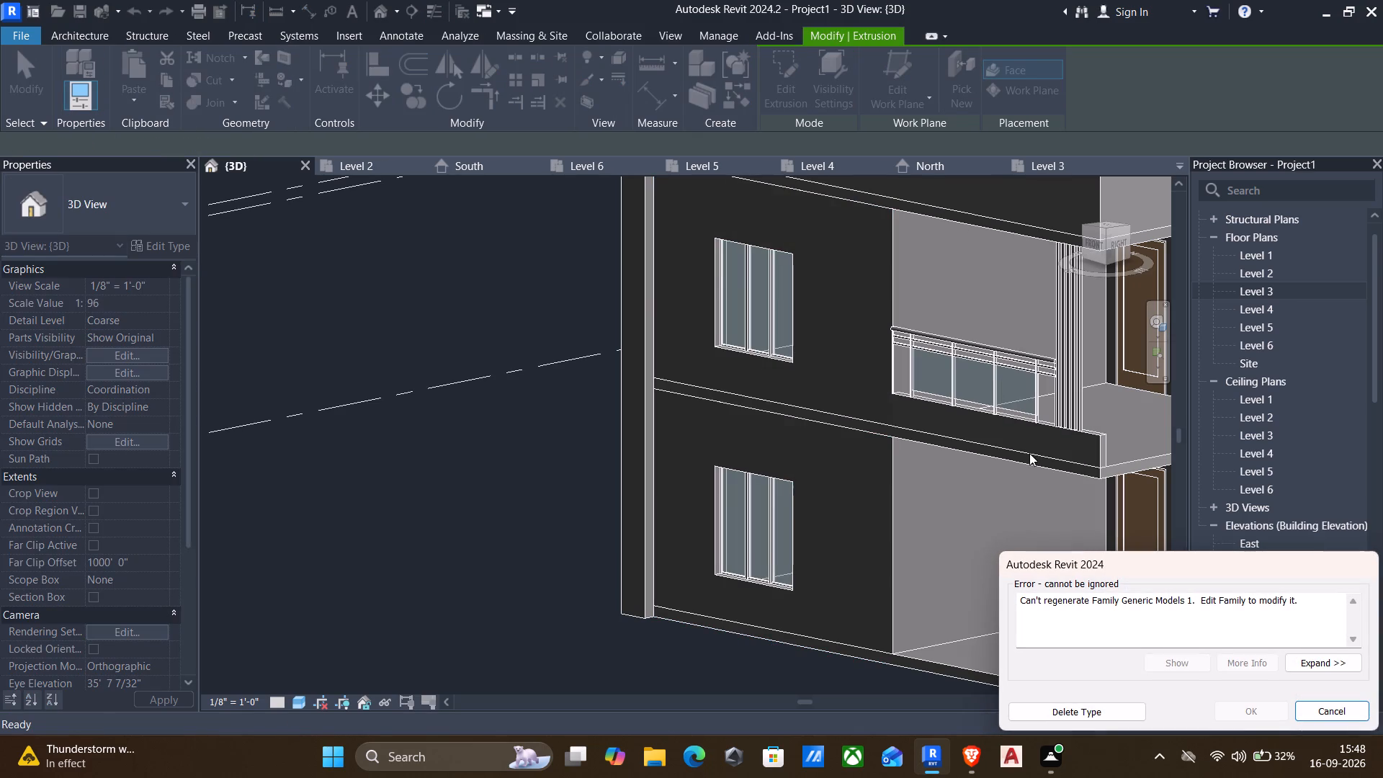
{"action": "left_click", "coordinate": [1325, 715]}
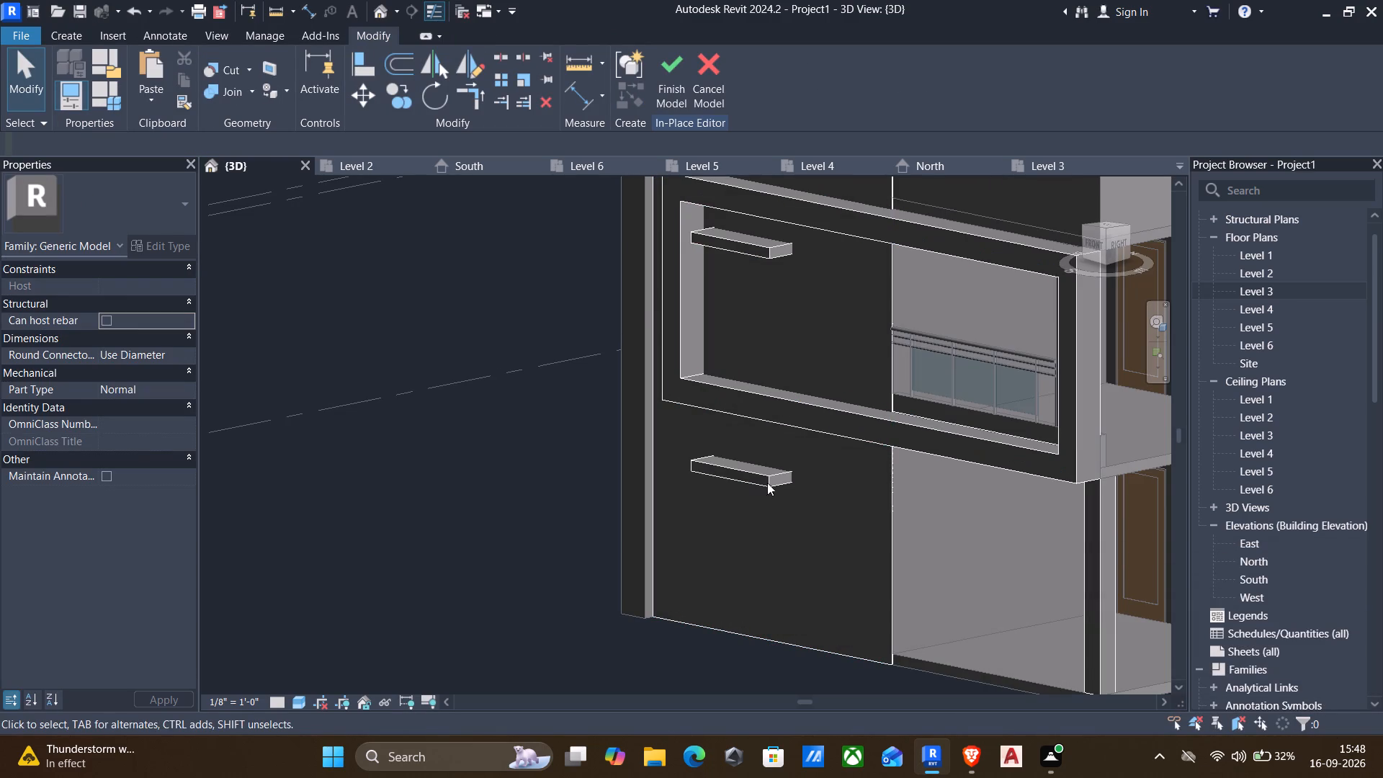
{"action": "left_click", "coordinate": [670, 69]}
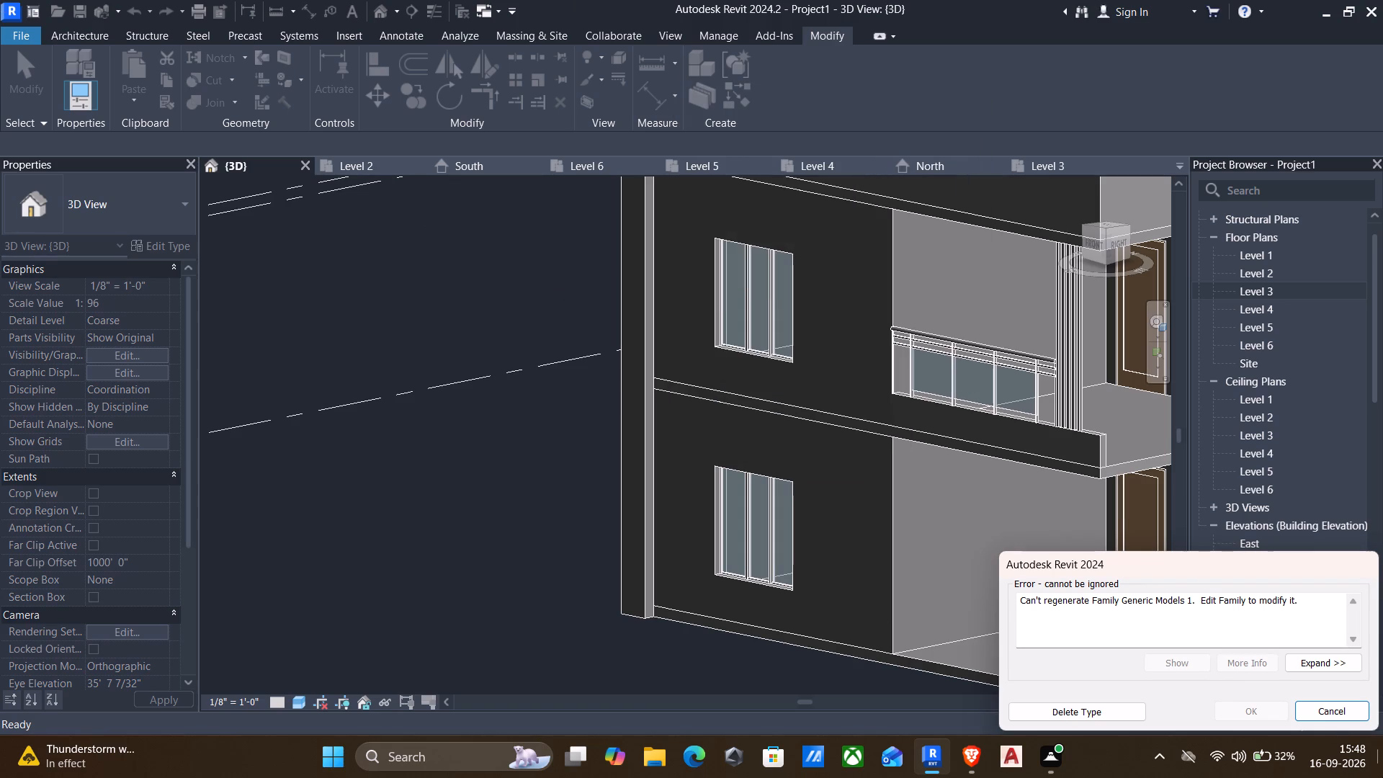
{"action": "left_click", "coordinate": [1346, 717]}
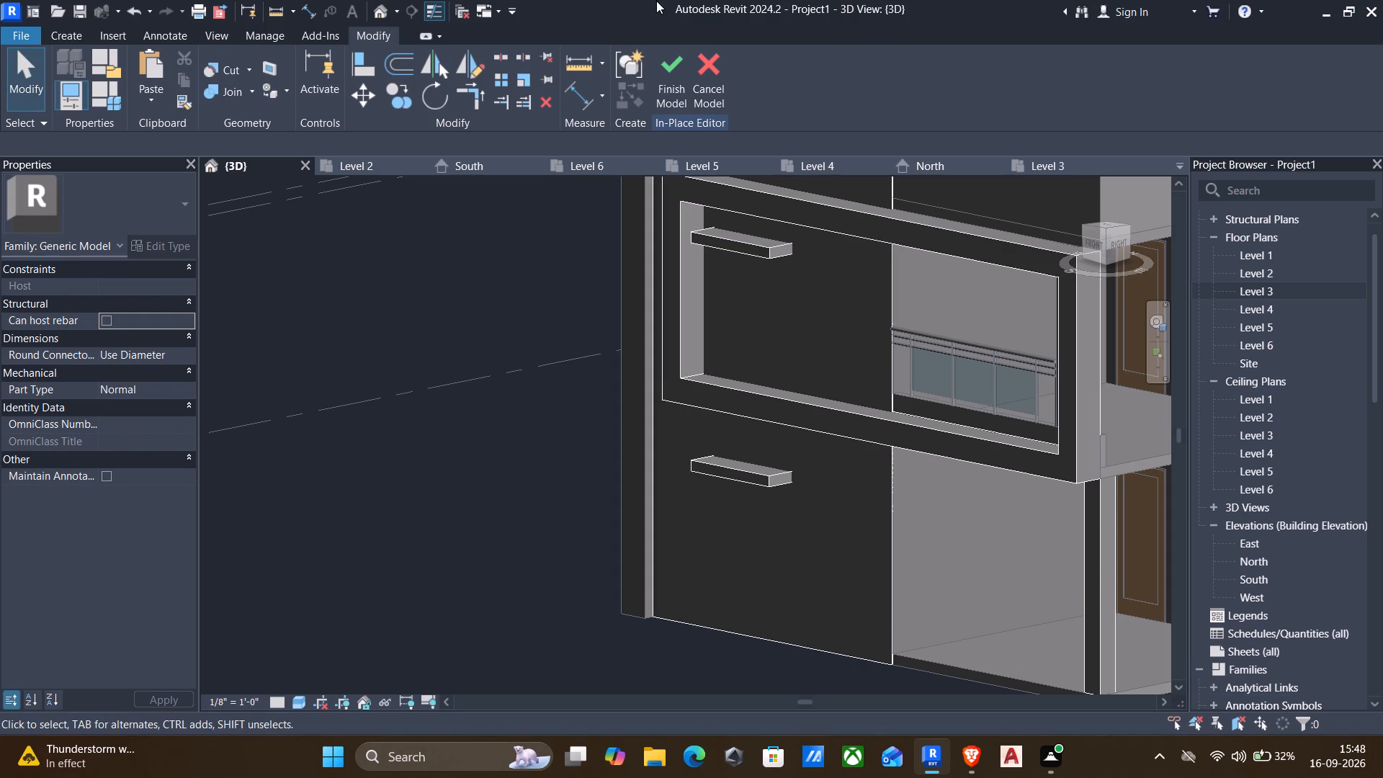
Quit the balcony-frame in-place model and discard its changes.
{"action": "left_click", "coordinate": [705, 61]}
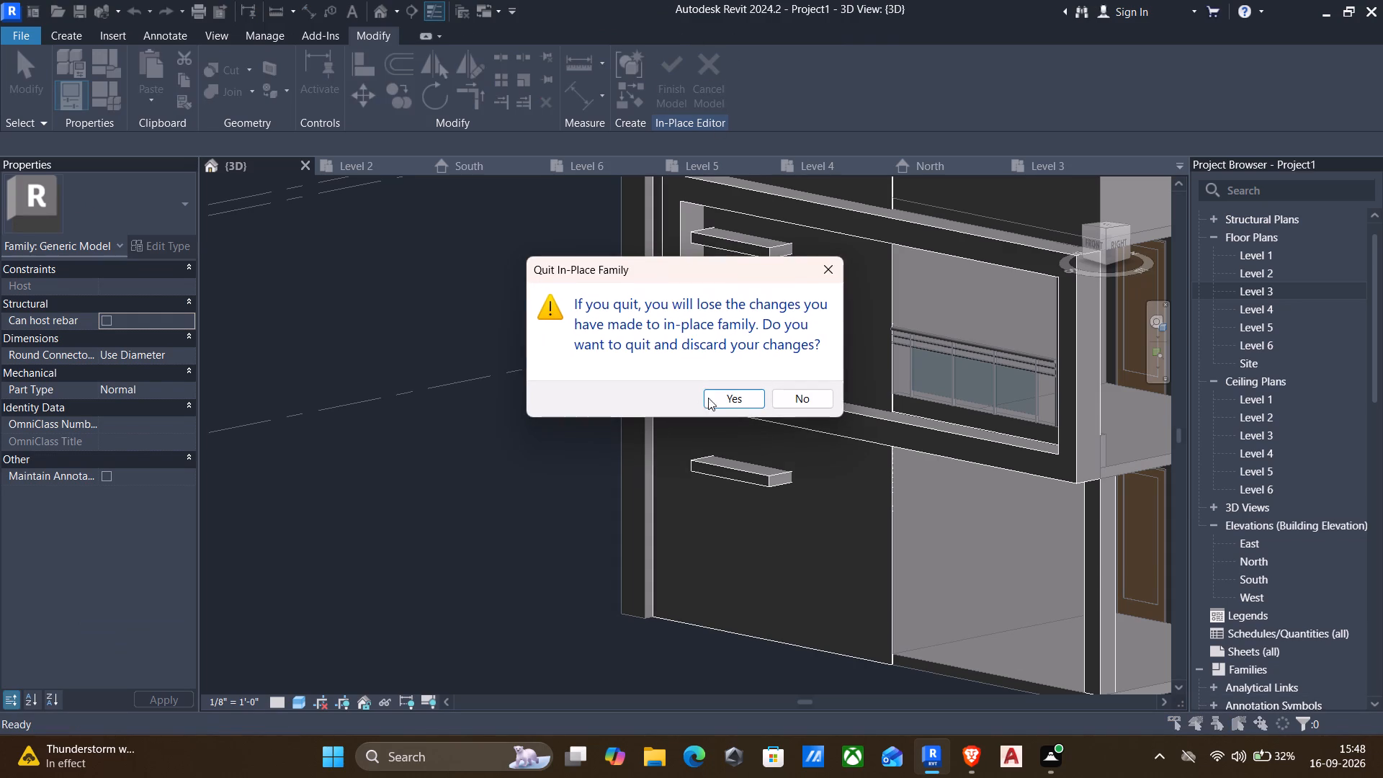
{"action": "left_click", "coordinate": [721, 398]}
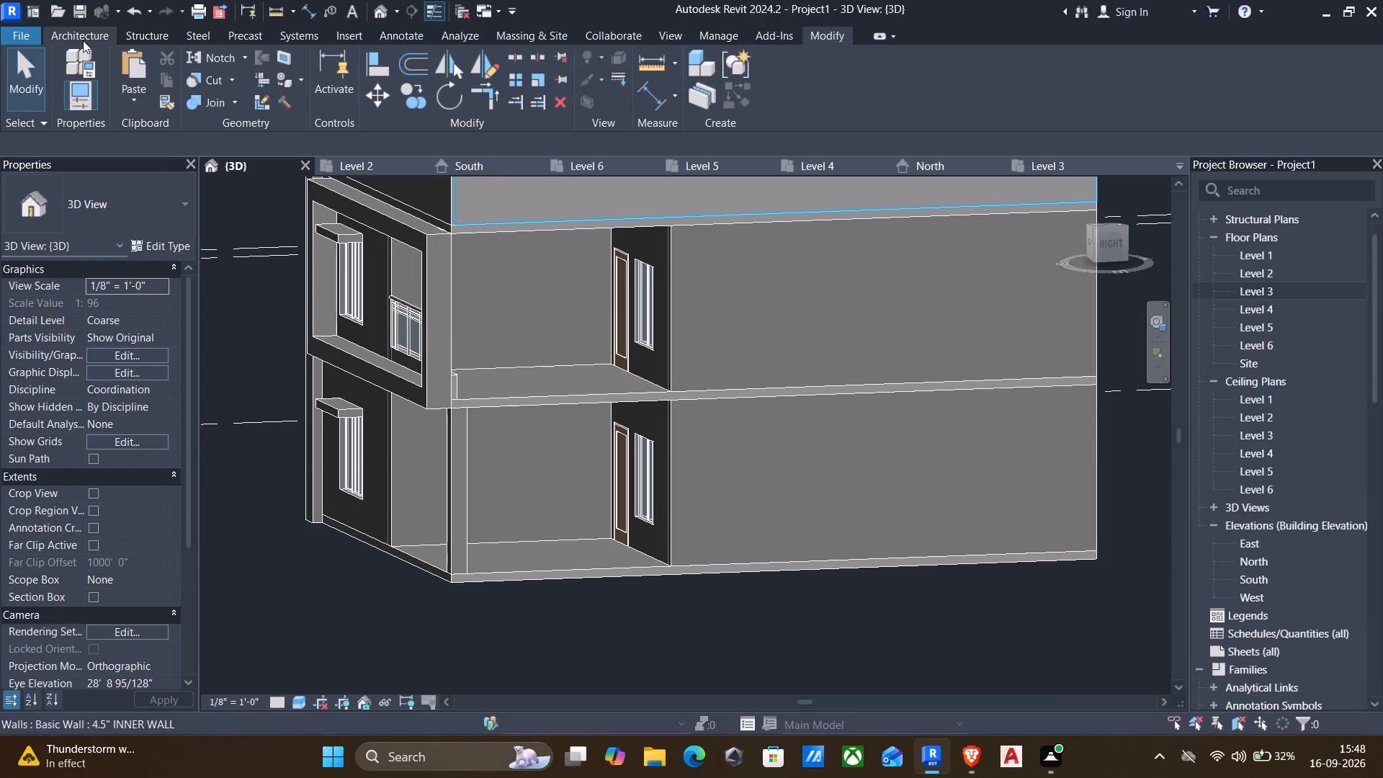
Create a new in-place model in the Generic Models category and name it "wall ext".
{"action": "left_click", "coordinate": [75, 33]}
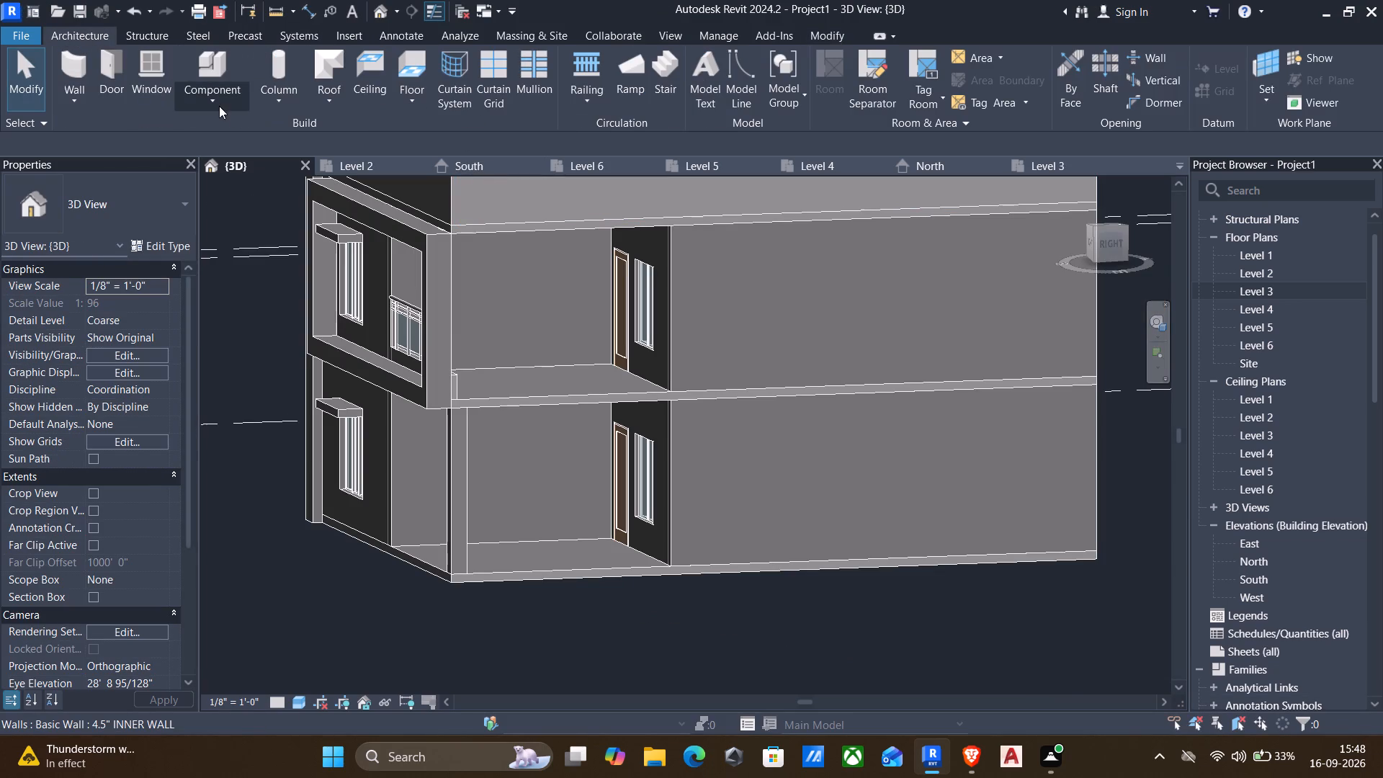
{"action": "left_click", "coordinate": [219, 106]}
{"action": "left_click", "coordinate": [230, 167]}
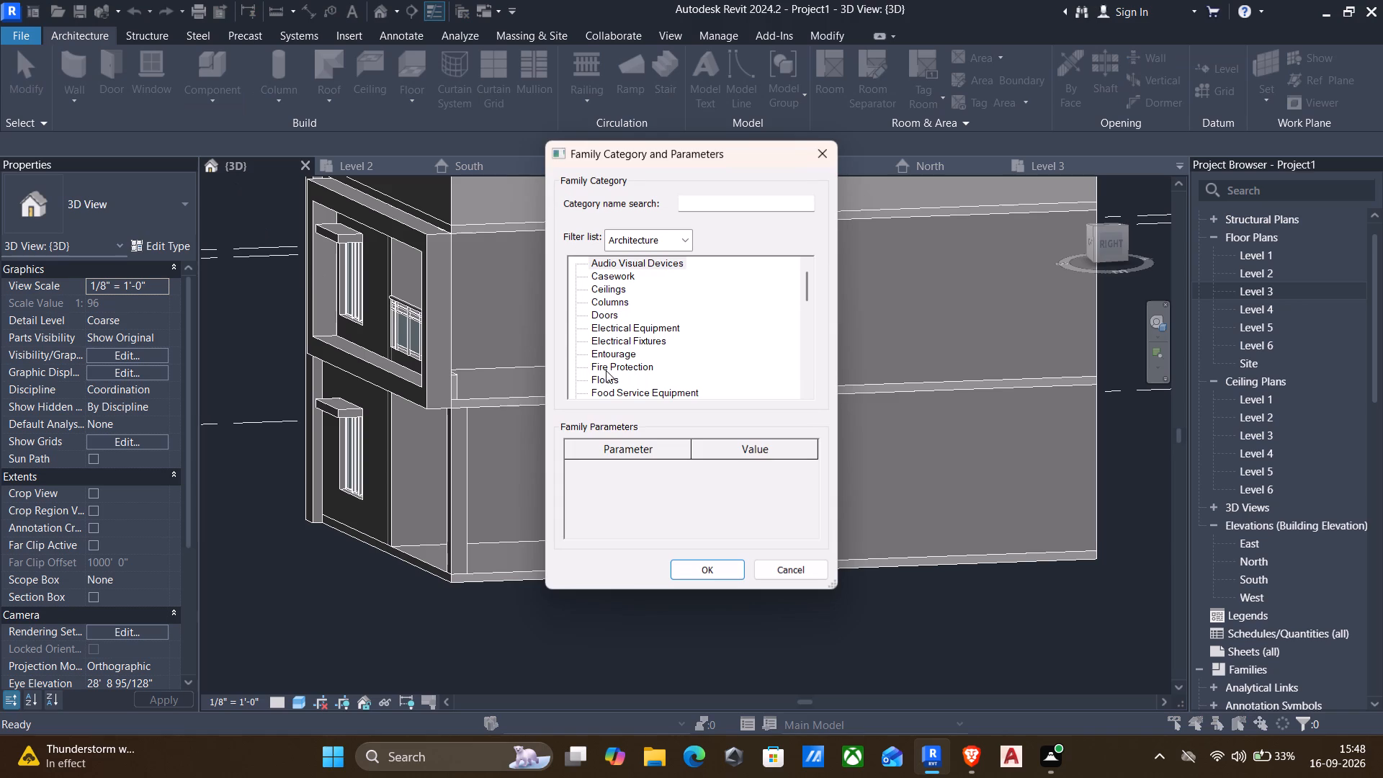
{"action": "scroll", "coordinate": [633, 335], "scroll_direction": "down", "scroll_amount": 4}
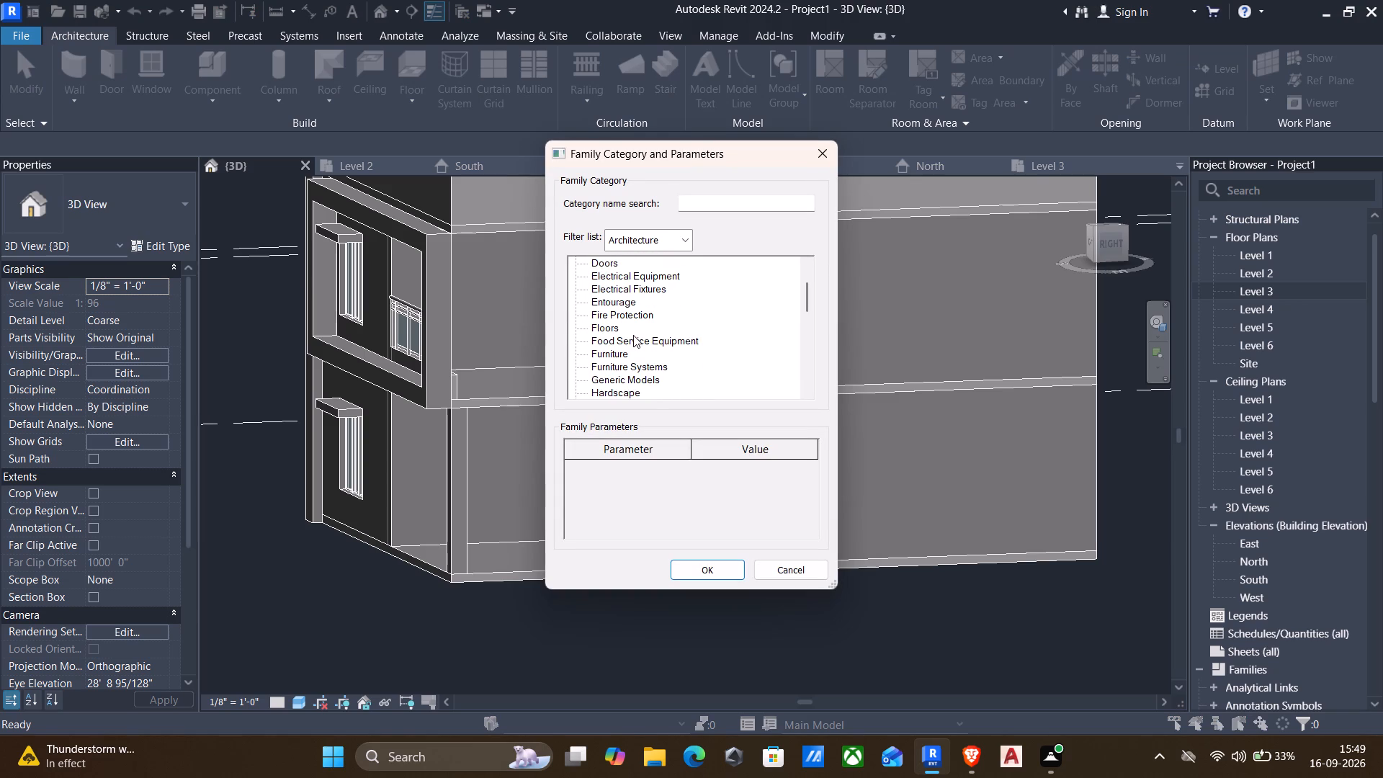
{"action": "scroll", "coordinate": [633, 335], "scroll_direction": "down", "scroll_amount": 2}
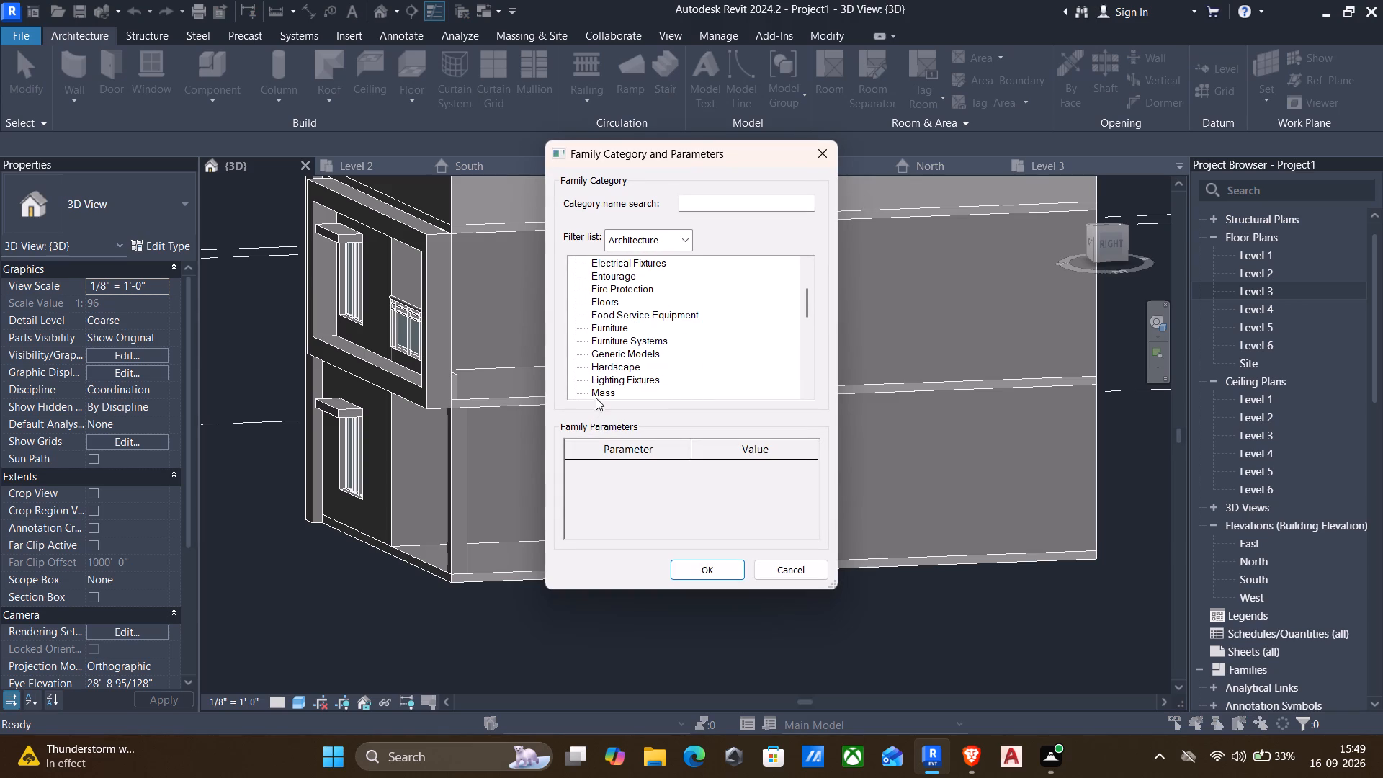
{"action": "left_click", "coordinate": [601, 360]}
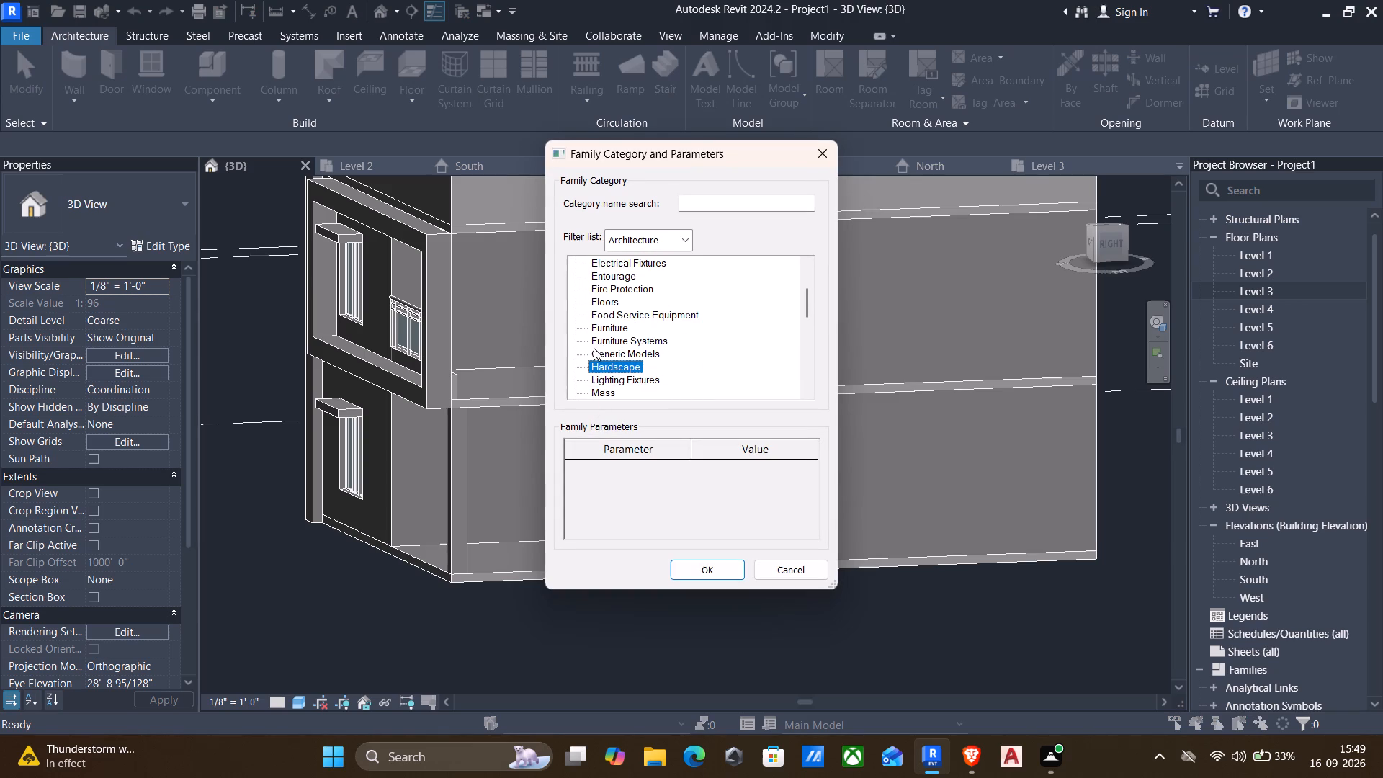
{"action": "left_click", "coordinate": [594, 348]}
{"action": "left_click", "coordinate": [717, 573]}
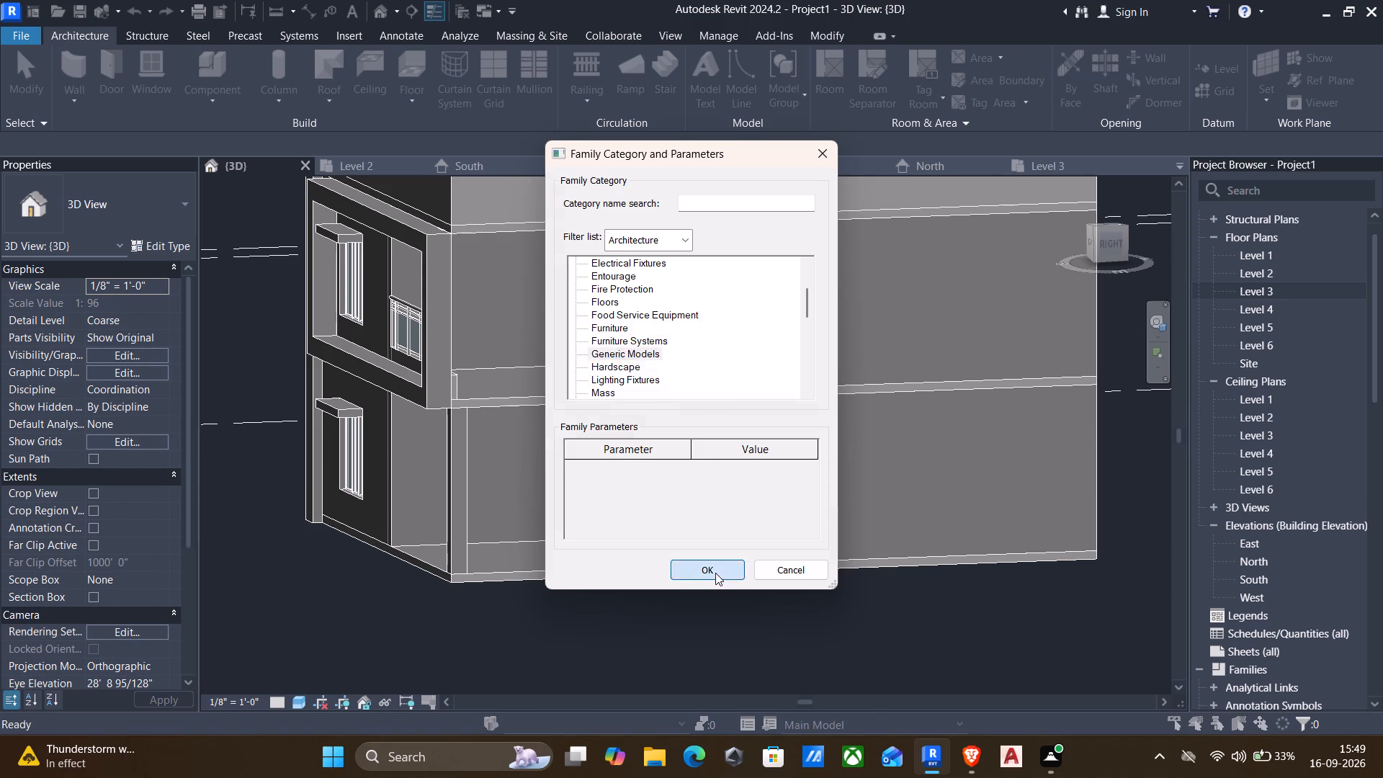
{"action": "key", "text": "BackSpace"}
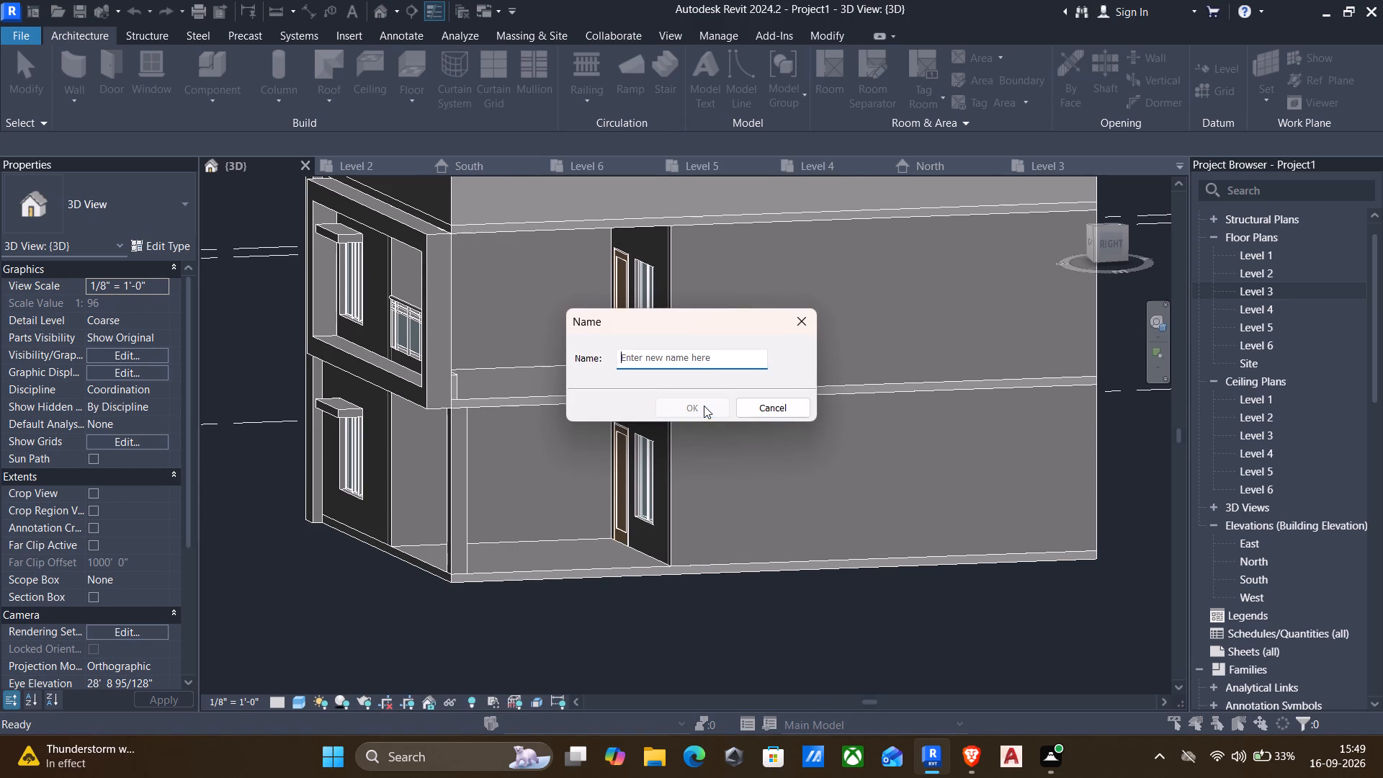
{"action": "type", "text": "wall ext"}
{"action": "key", "text": "Return"}
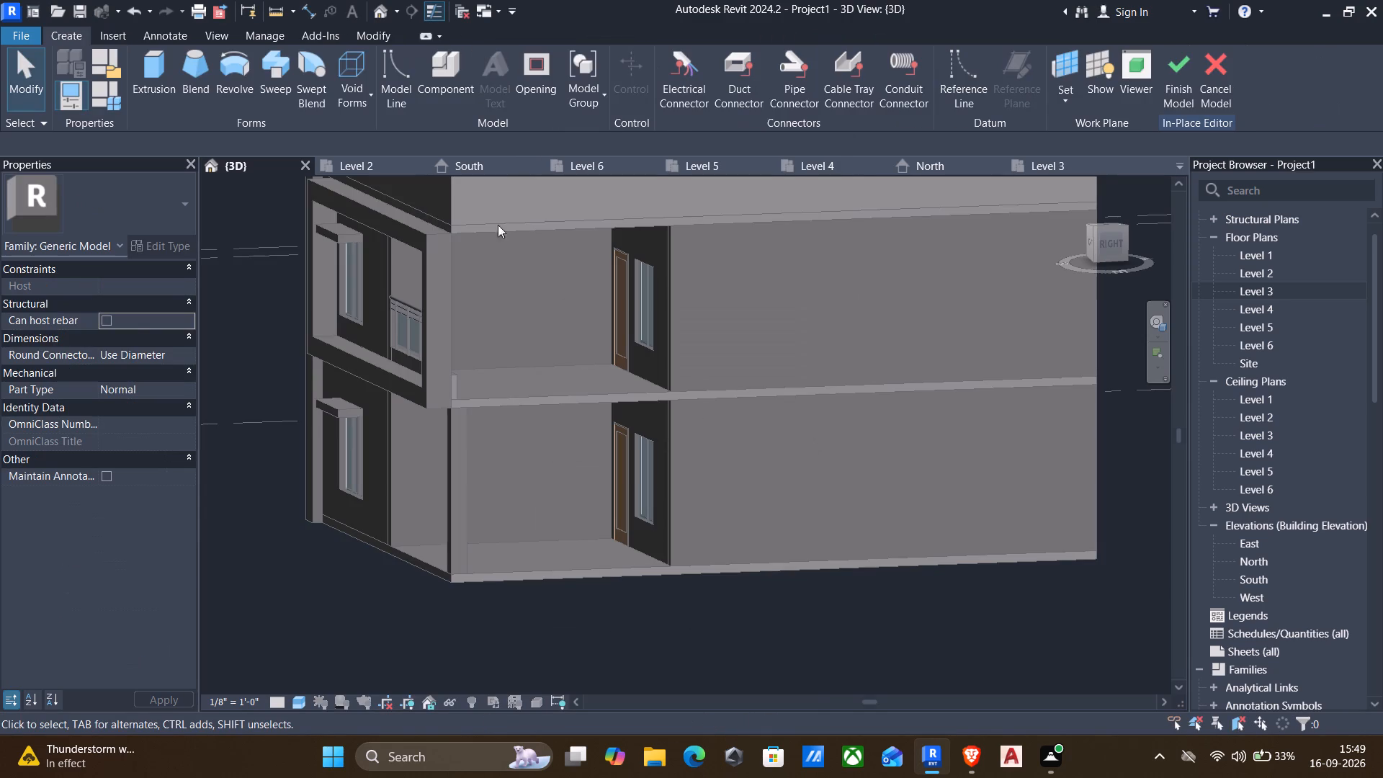
Begin an extrusion and pick the windowed front wall's face as its work plane.
{"action": "left_click", "coordinate": [154, 73]}
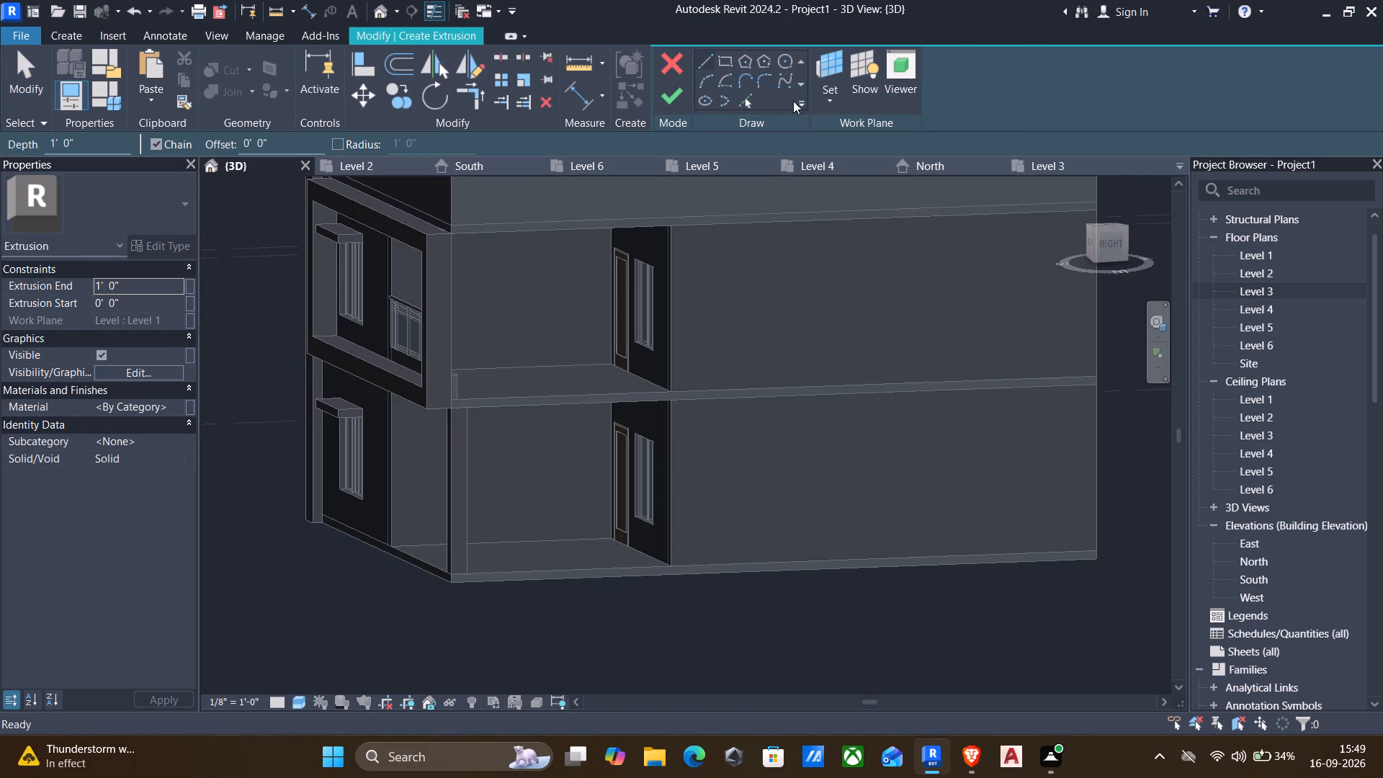
{"action": "left_click", "coordinate": [838, 101]}
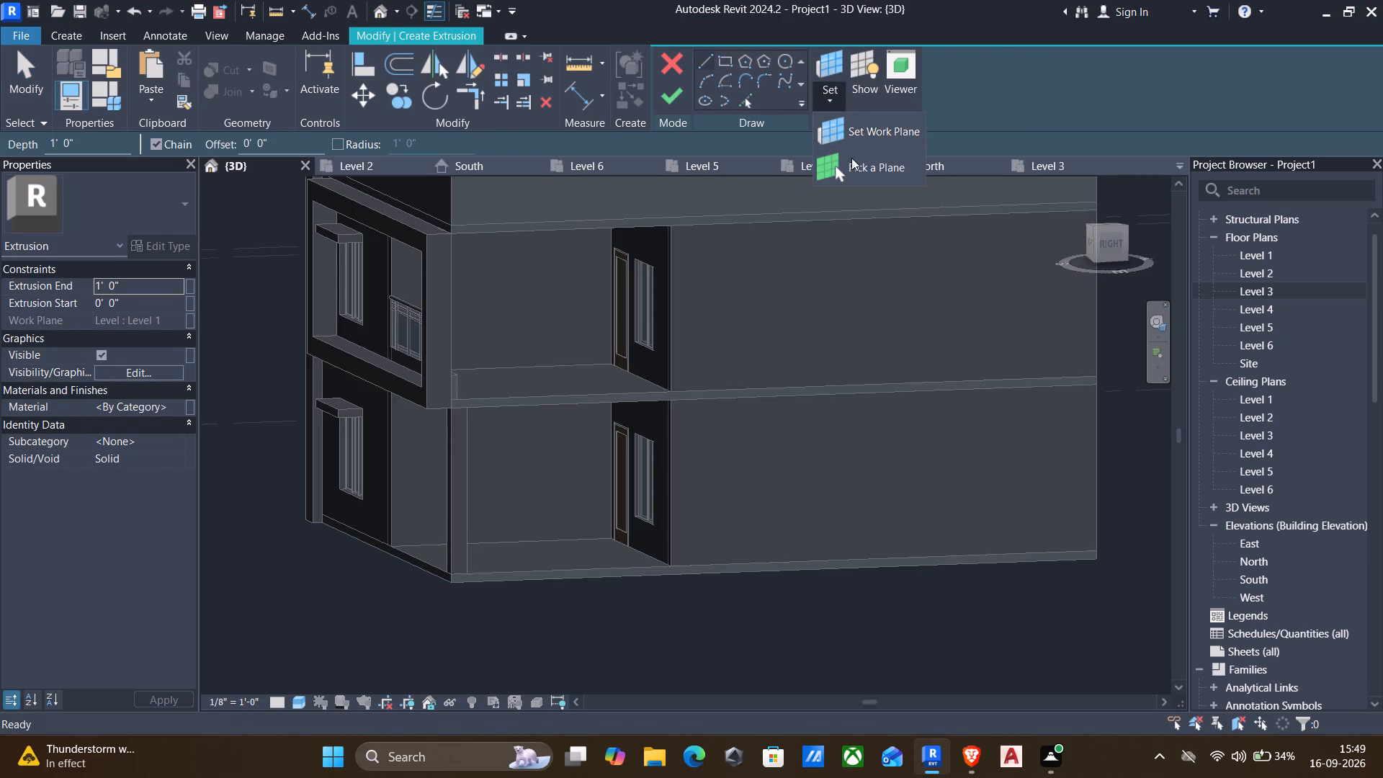
{"action": "left_click", "coordinate": [851, 158]}
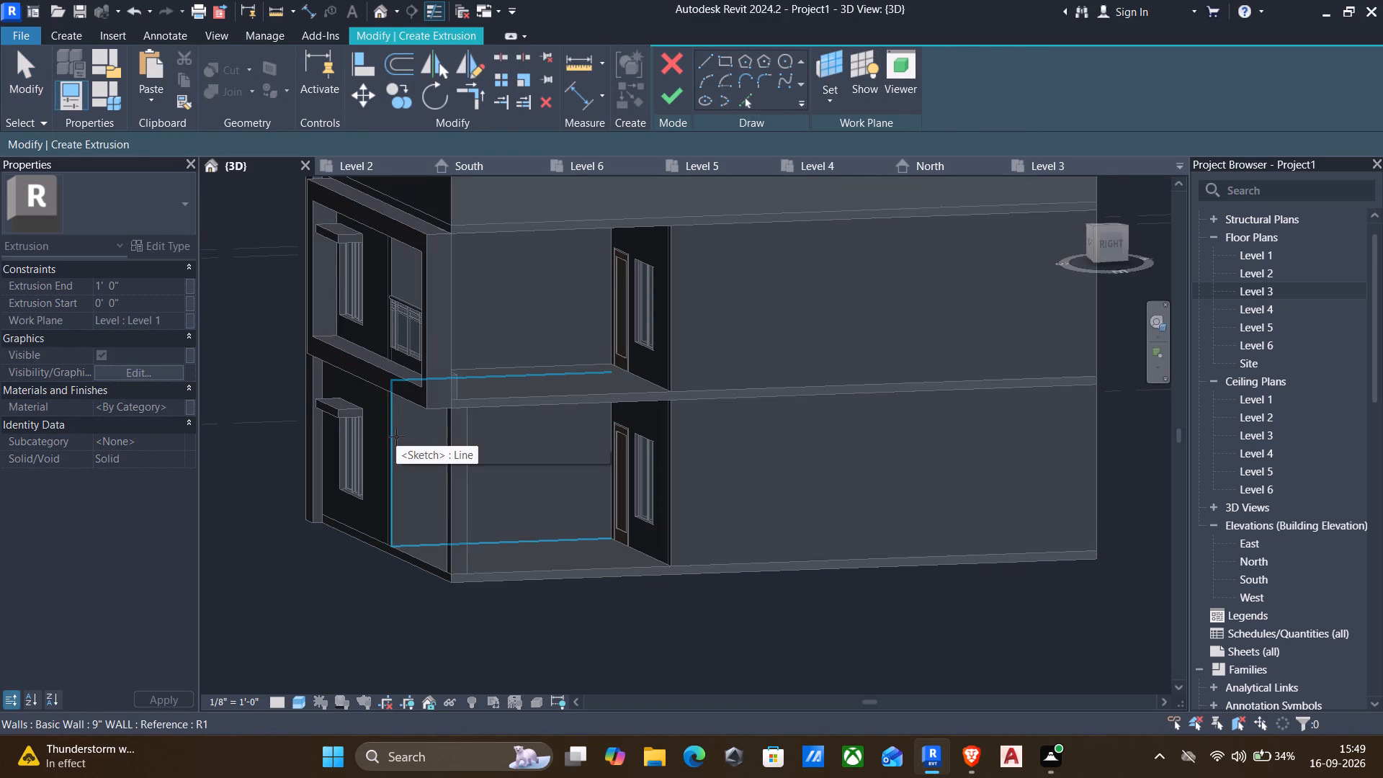
{"action": "middle_click_drag", "start_coordinate": [396, 437], "coordinate": [527, 454], "text": "shift"}
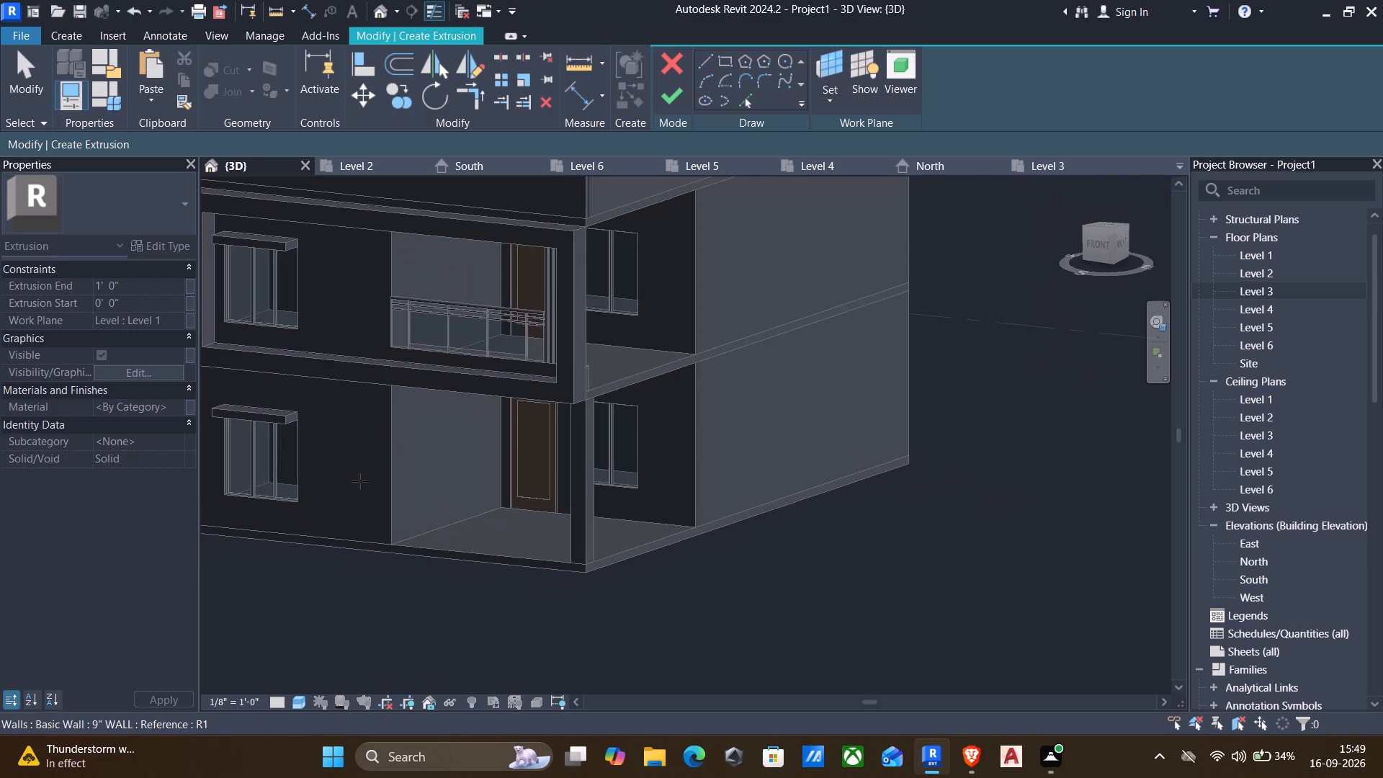
{"action": "left_click", "coordinate": [379, 447]}
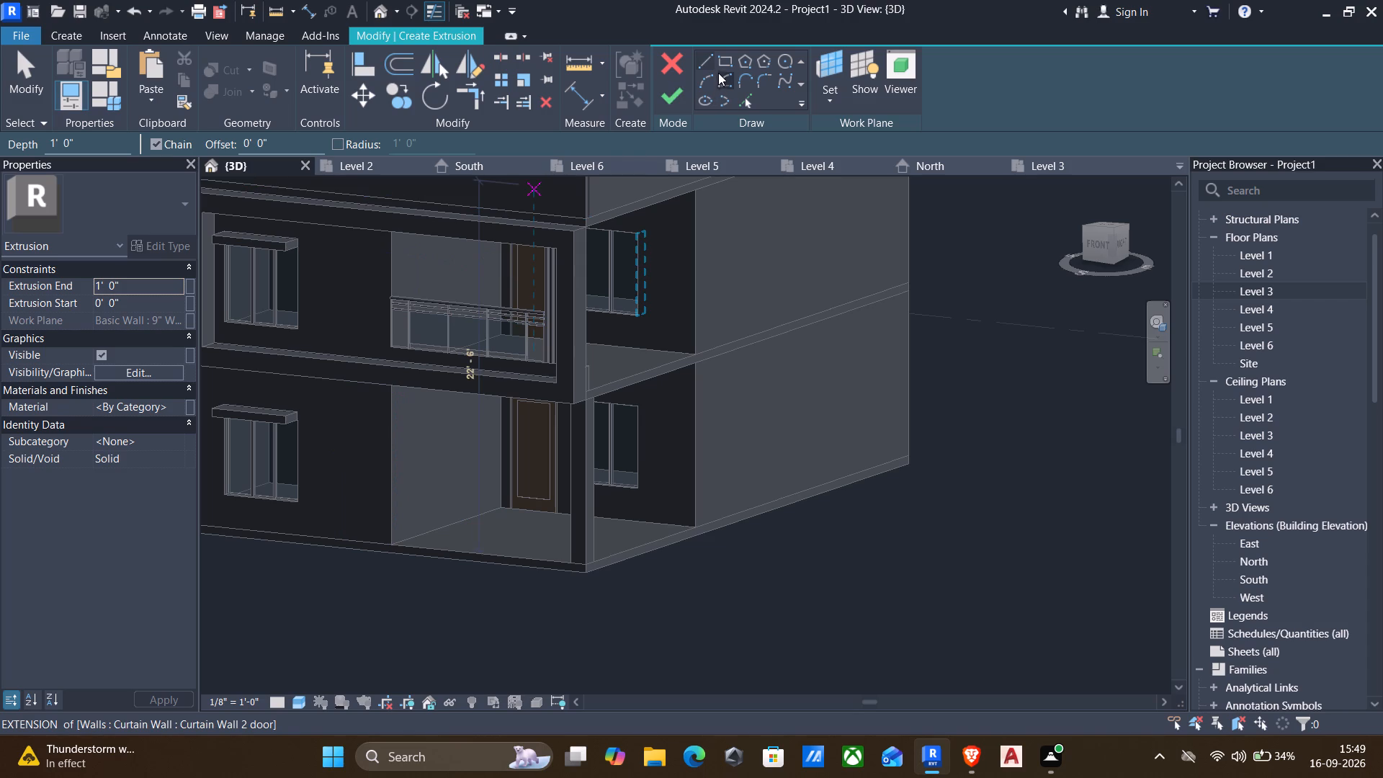
Sketch a rectangle from the parapet corner beside the end column to the base slab's underside at the windowed wall's edge; finish the 1' extrusion and model.
{"action": "left_click", "coordinate": [724, 59]}
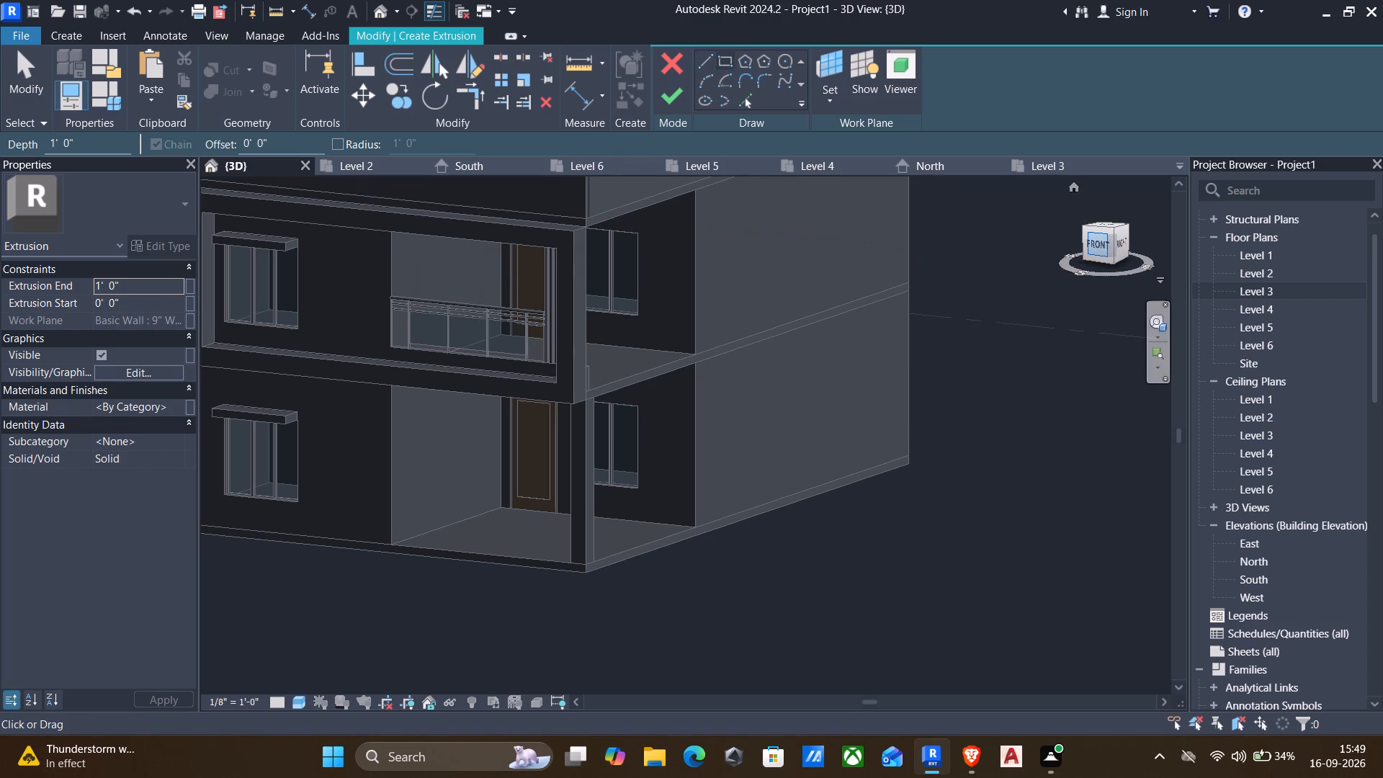
{"action": "left_click", "coordinate": [1093, 248]}
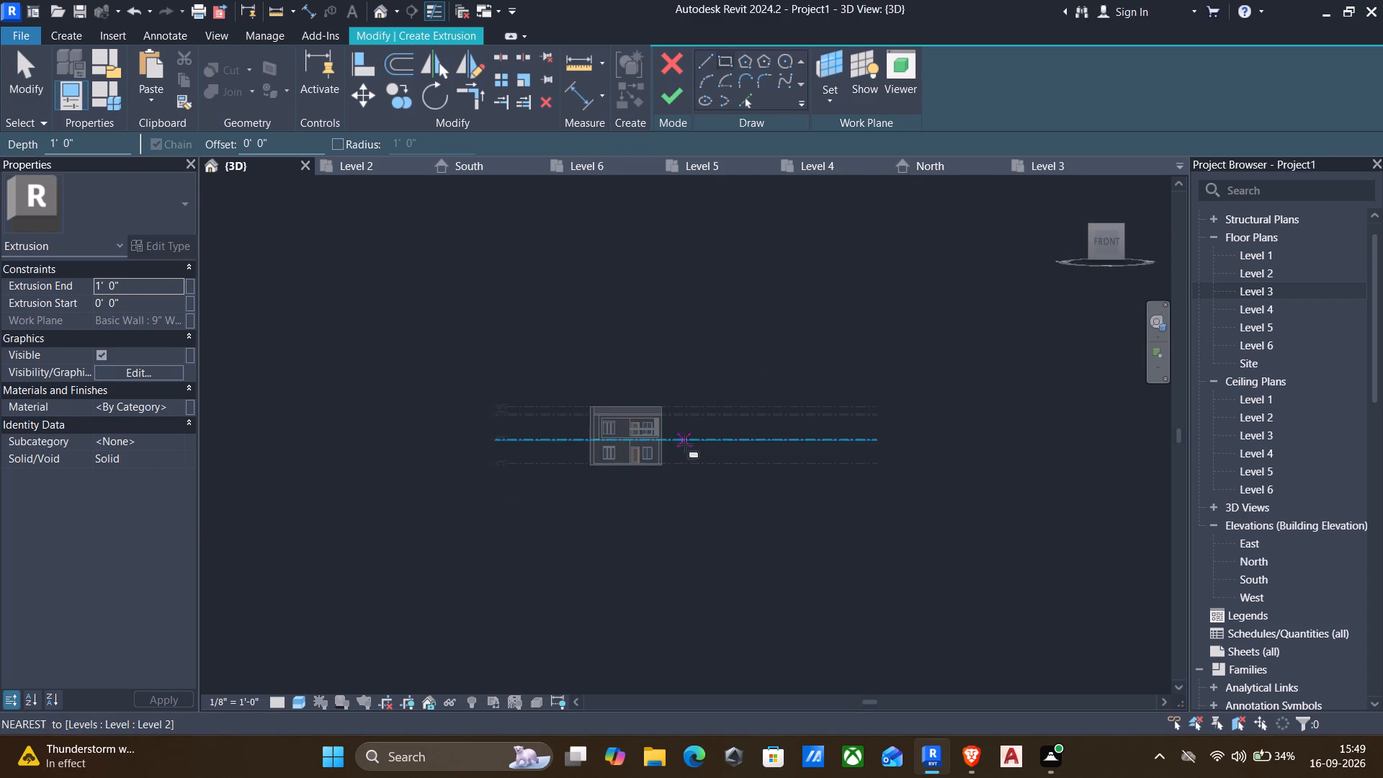
{"action": "scroll", "coordinate": [686, 444], "scroll_direction": "up", "scroll_amount": 4}
{"action": "scroll", "coordinate": [538, 403], "scroll_direction": "up", "scroll_amount": 18}
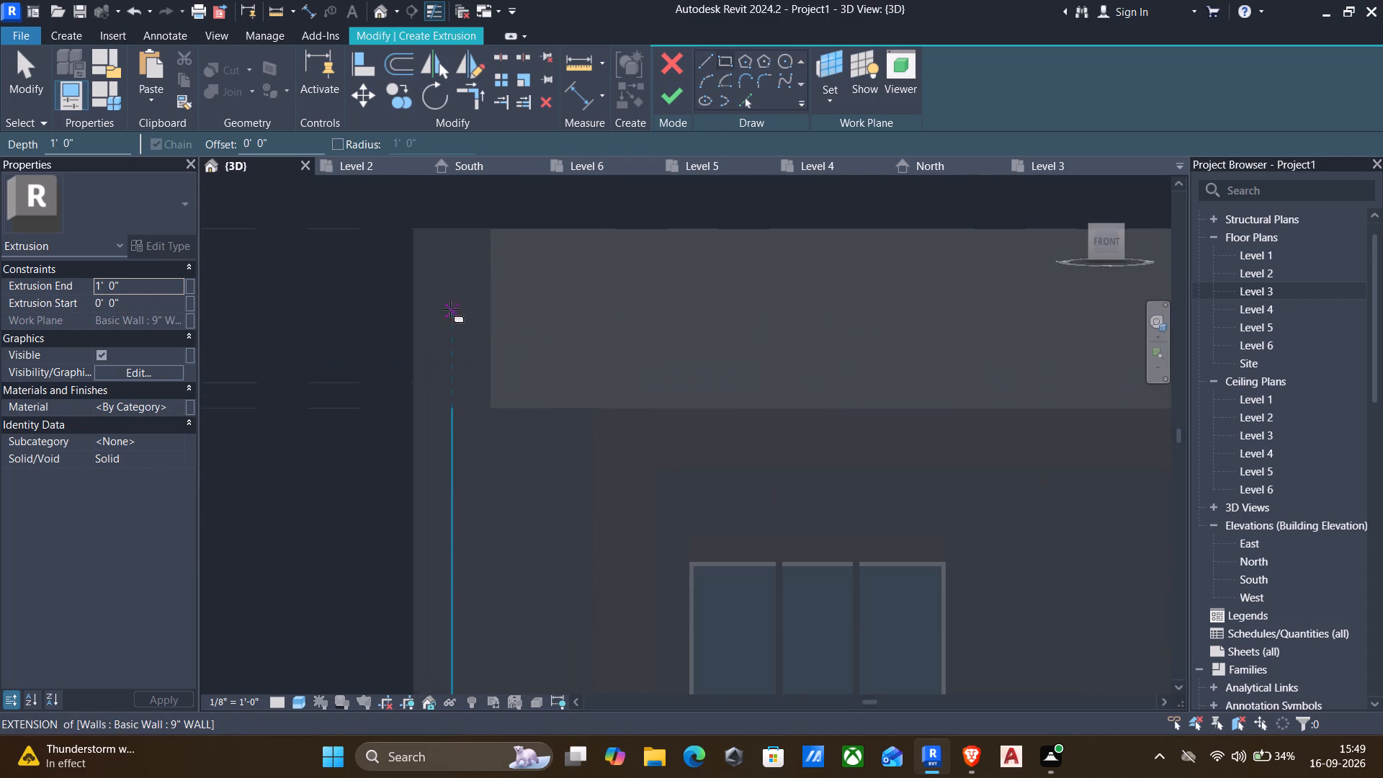
{"action": "left_click", "coordinate": [494, 235]}
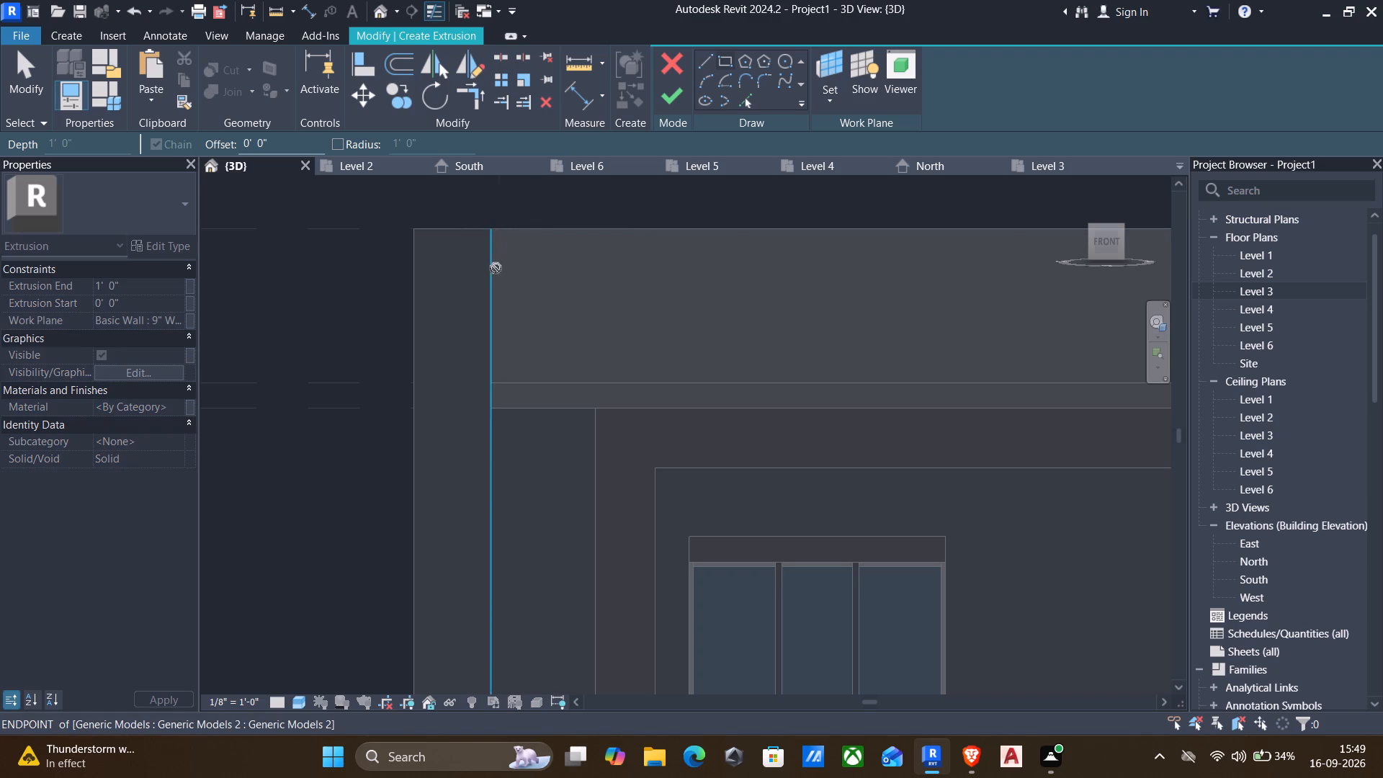
{"action": "scroll", "coordinate": [555, 424], "scroll_direction": "down", "scroll_amount": 10}
{"action": "middle_click_drag", "start_coordinate": [622, 531], "coordinate": [785, 299]}
{"action": "scroll", "coordinate": [908, 450], "scroll_direction": "up", "scroll_amount": 2}
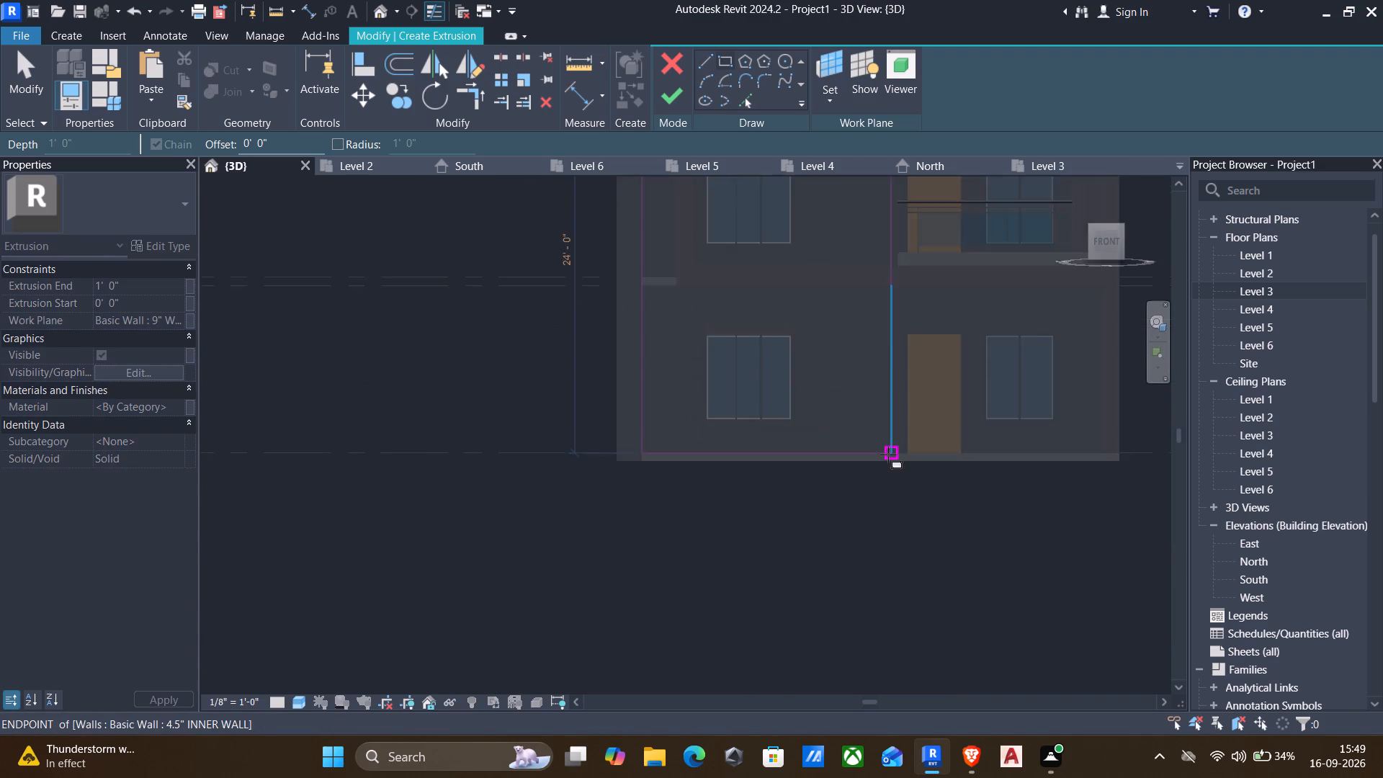
{"action": "scroll", "coordinate": [888, 455], "scroll_direction": "up", "scroll_amount": 4}
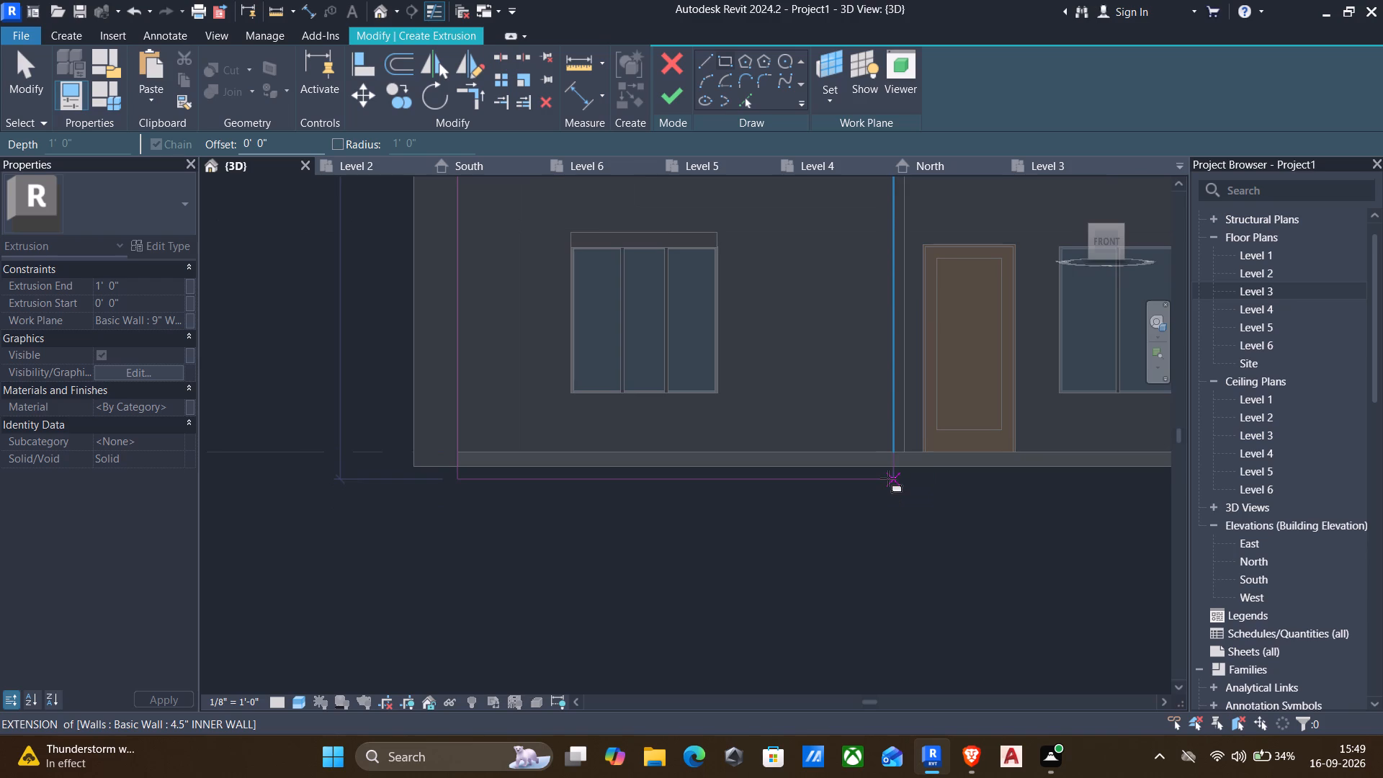
{"action": "middle_click_drag", "start_coordinate": [888, 482], "coordinate": [804, 536], "text": "shift"}
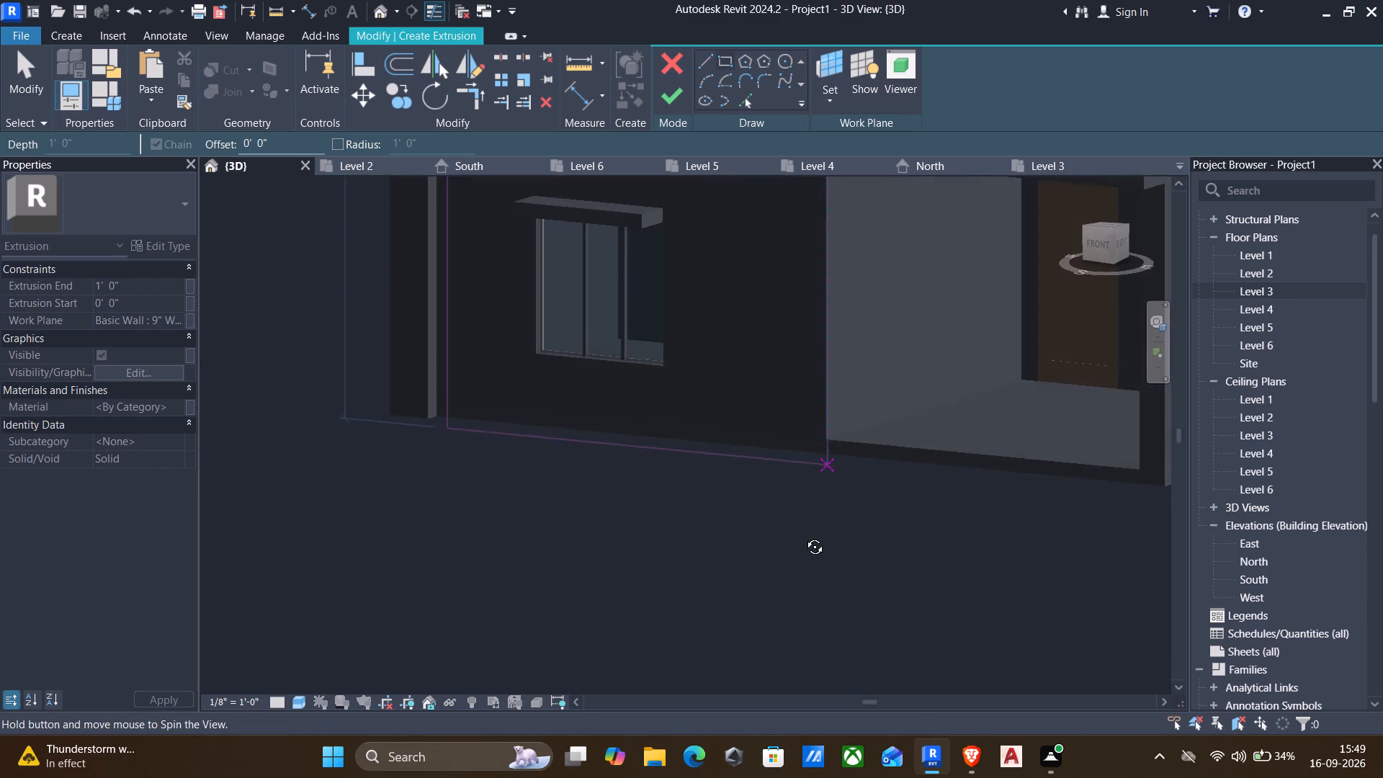
{"action": "middle_click_drag", "start_coordinate": [804, 536], "coordinate": [803, 536], "text": "shift"}
{"action": "scroll", "coordinate": [840, 424], "scroll_direction": "up", "scroll_amount": 7}
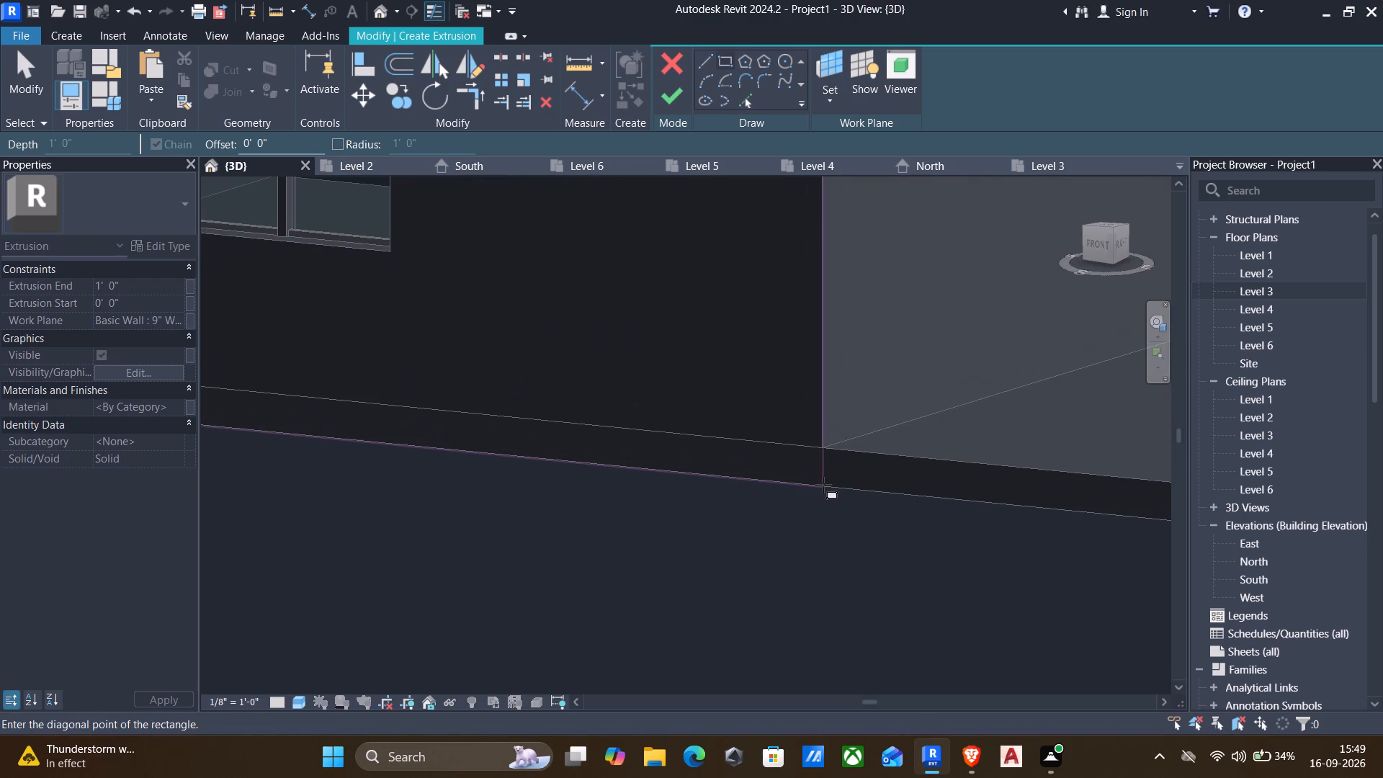
{"action": "left_click", "coordinate": [823, 485]}
{"action": "scroll", "coordinate": [823, 485], "scroll_direction": "down", "scroll_amount": 4}
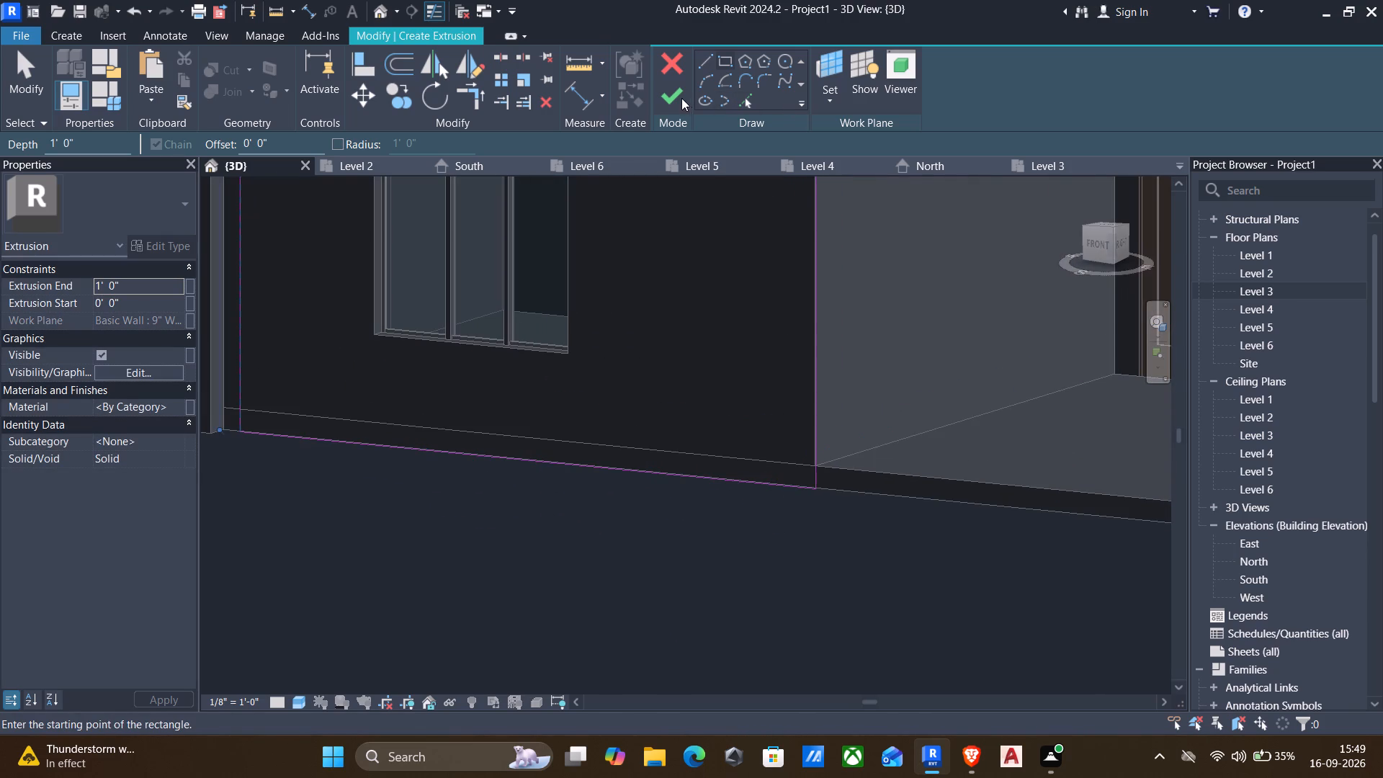
{"action": "left_click", "coordinate": [673, 97]}
{"action": "left_click", "coordinate": [975, 63]}
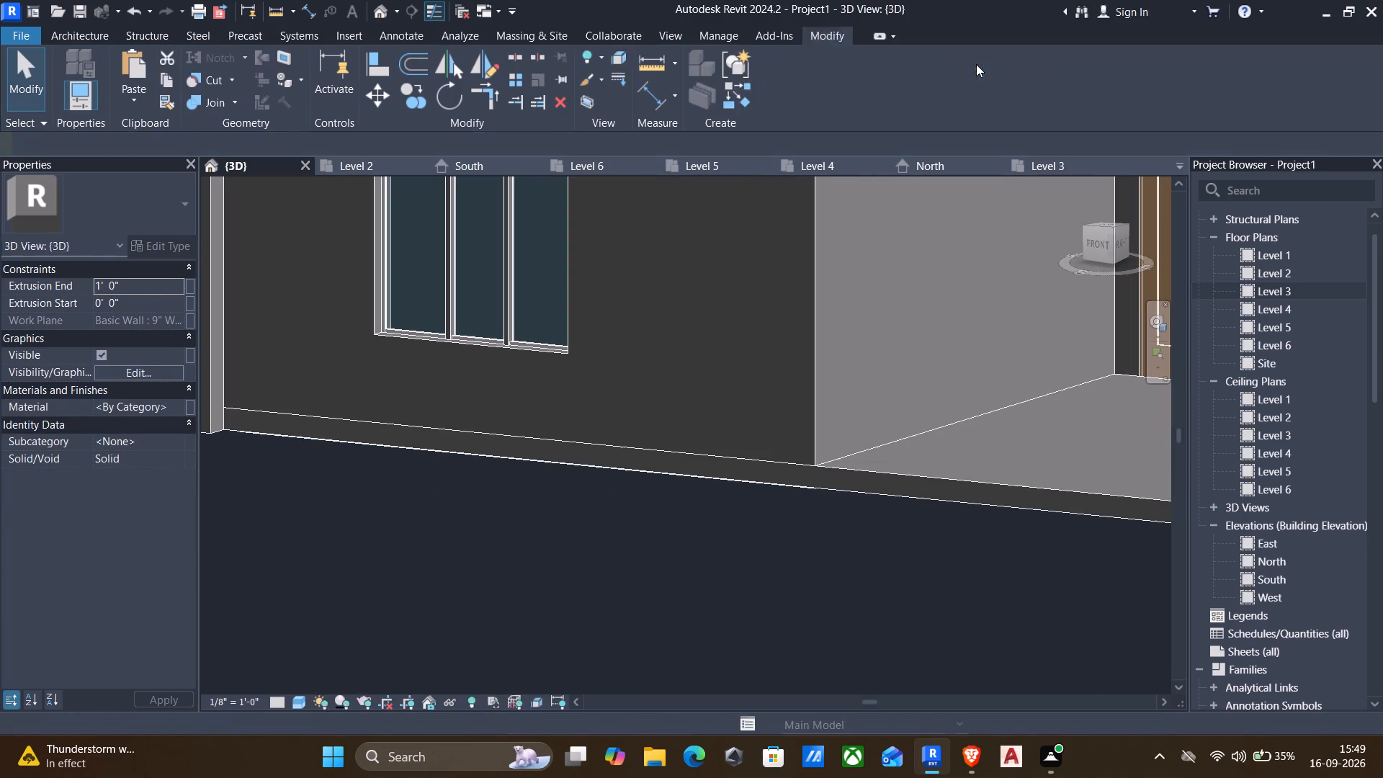
Examine the new front wall extrusion from the front and both sides of the house.
{"action": "scroll", "coordinate": [756, 274], "scroll_direction": "down", "scroll_amount": 4}
{"action": "scroll", "coordinate": [681, 326], "scroll_direction": "down", "scroll_amount": 2}
{"action": "scroll", "coordinate": [748, 282], "scroll_direction": "down", "scroll_amount": 2}
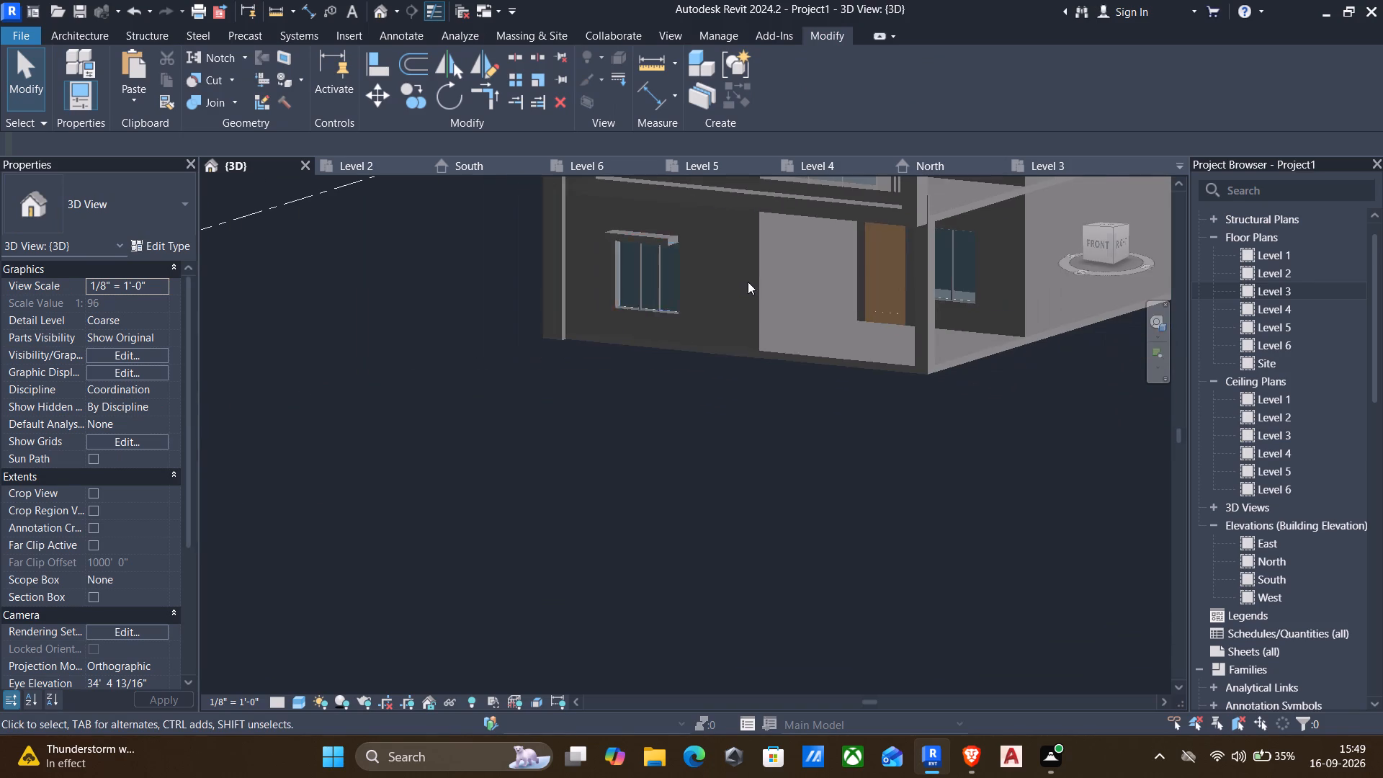
{"action": "middle_click_drag", "start_coordinate": [609, 380], "coordinate": [703, 656]}
{"action": "scroll", "coordinate": [609, 381], "scroll_direction": "down", "scroll_amount": 1}
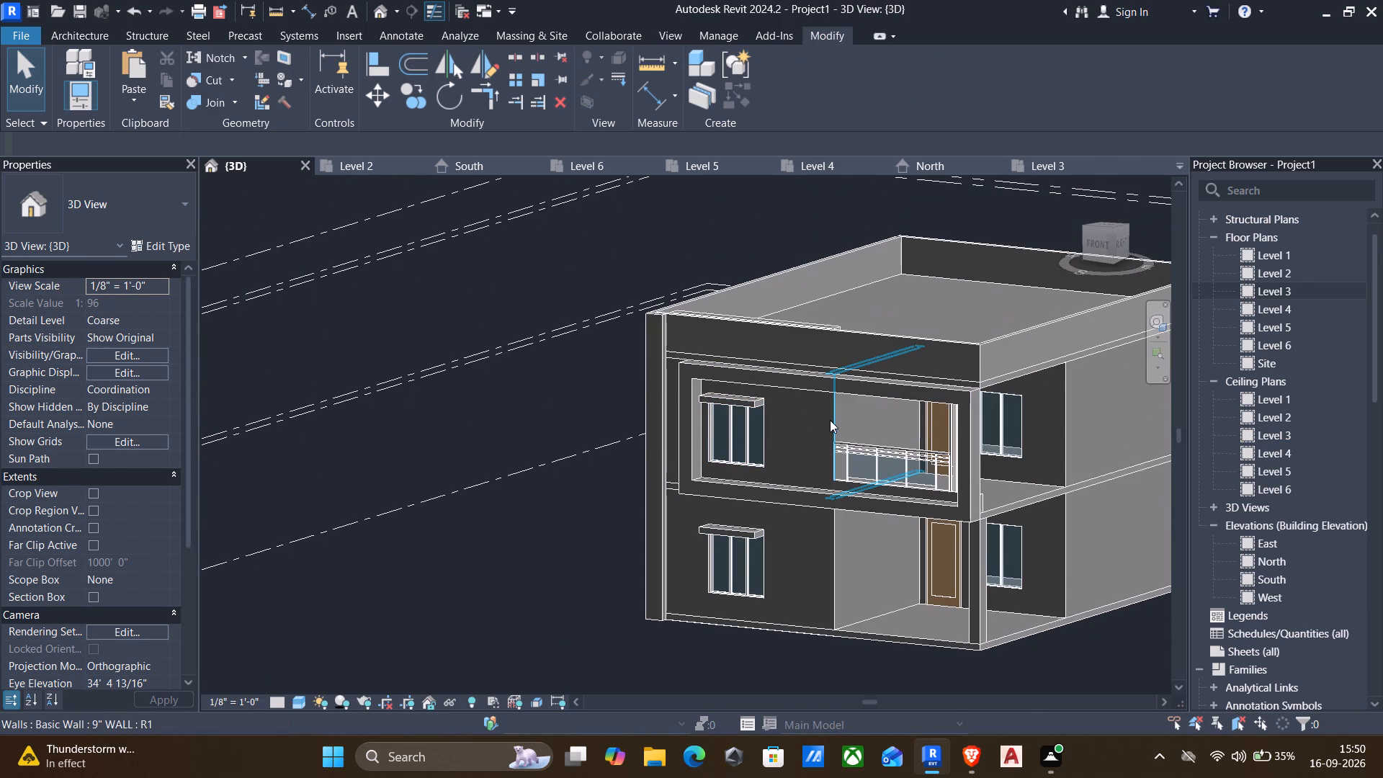
{"action": "scroll", "coordinate": [707, 439], "scroll_direction": "down", "scroll_amount": 2}
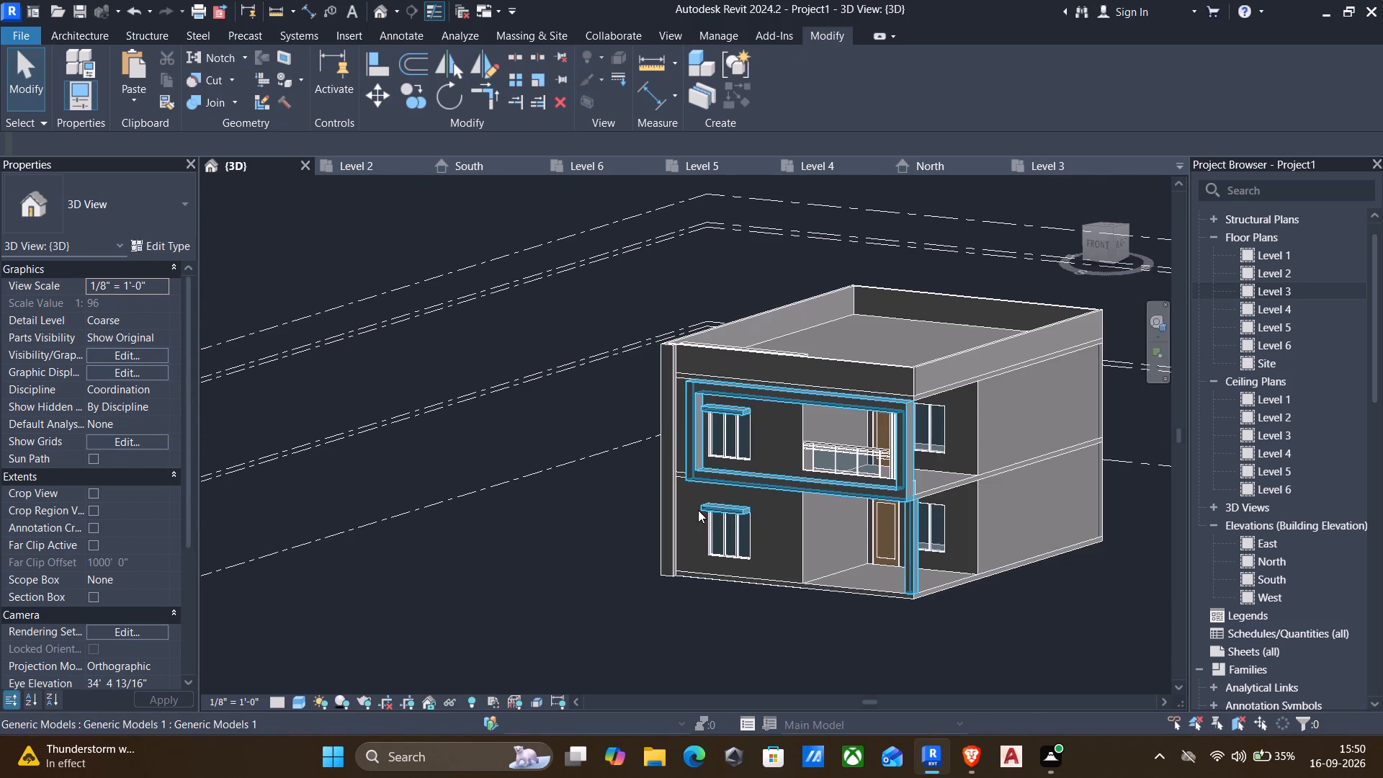
{"action": "middle_click_drag", "start_coordinate": [691, 498], "coordinate": [502, 514], "text": "shift"}
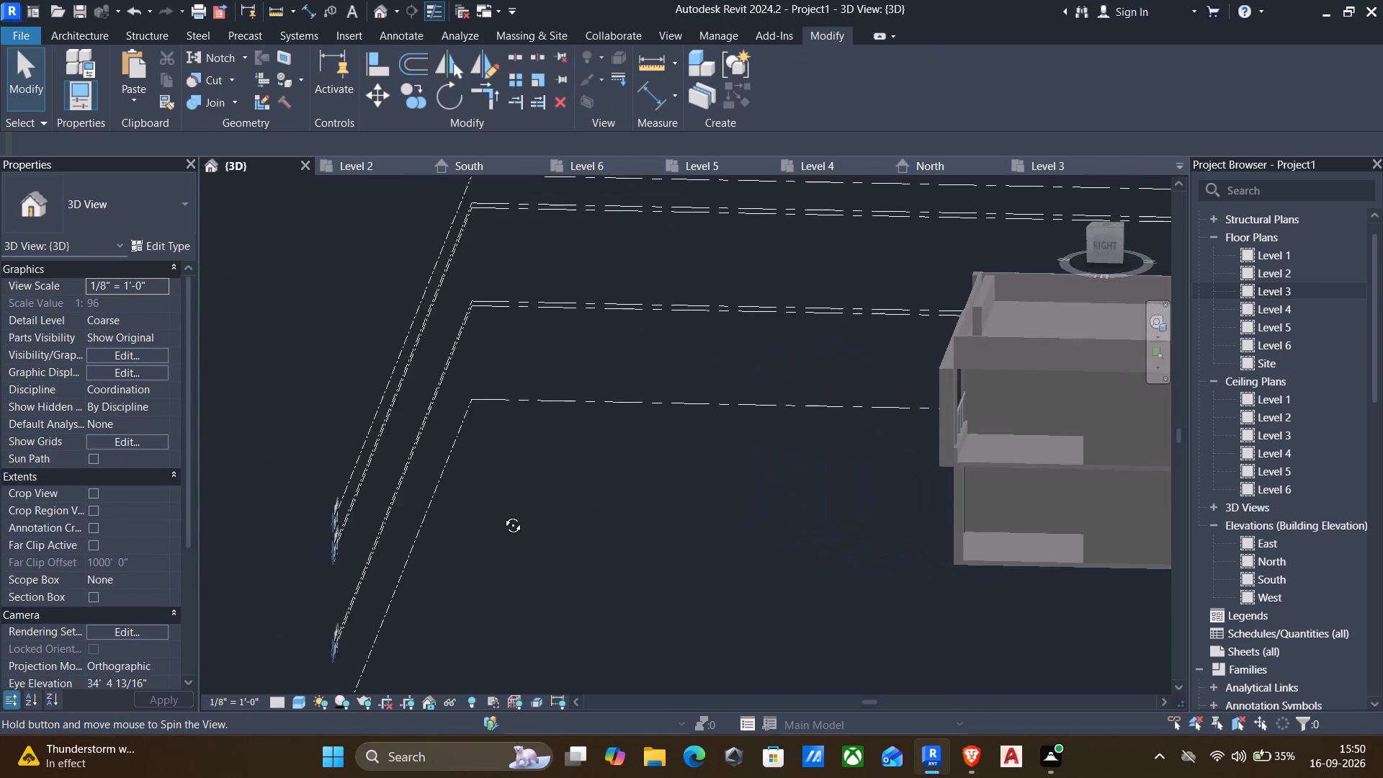
{"action": "middle_click_drag", "start_coordinate": [502, 514], "coordinate": [883, 478], "text": "shift"}
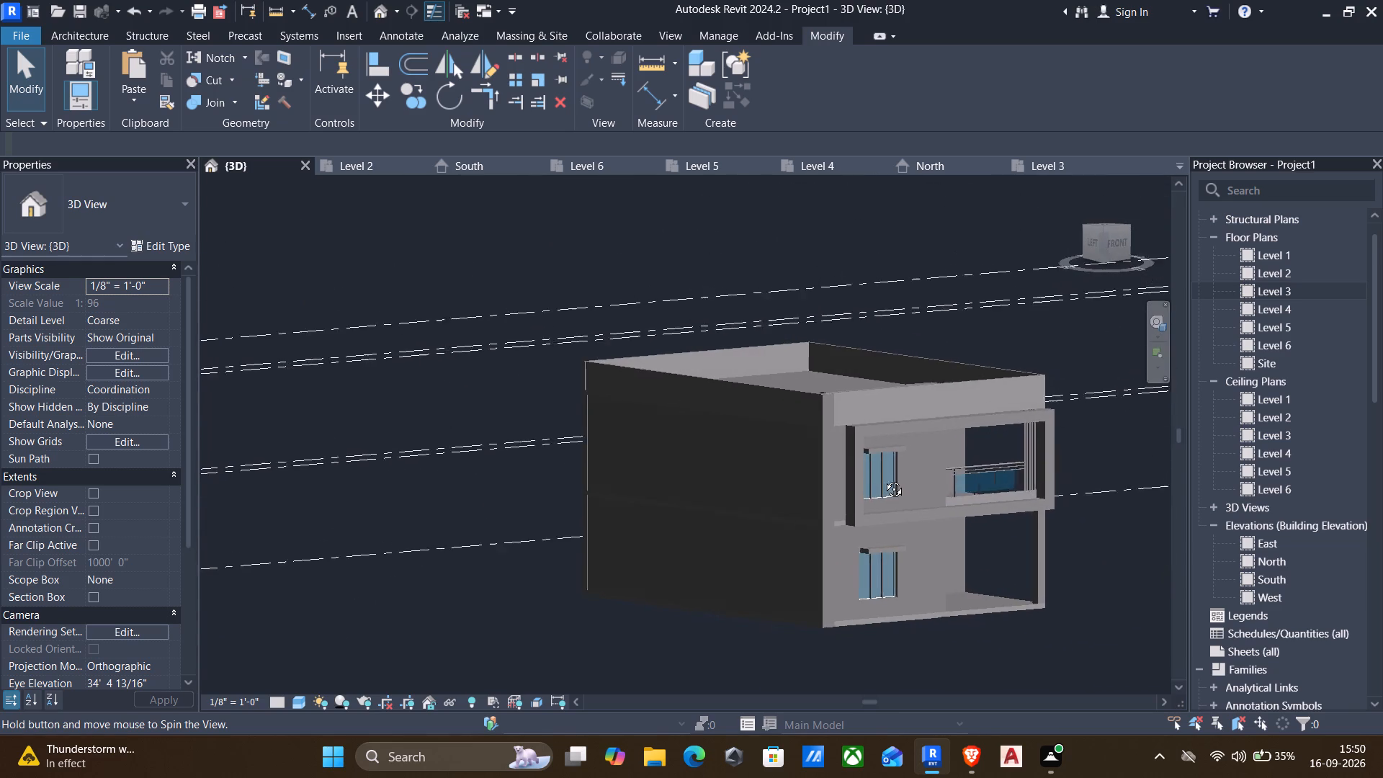
{"action": "middle_click_drag", "start_coordinate": [883, 478], "coordinate": [782, 487], "text": "shift"}
{"action": "scroll", "coordinate": [738, 547], "scroll_direction": "up", "scroll_amount": 3}
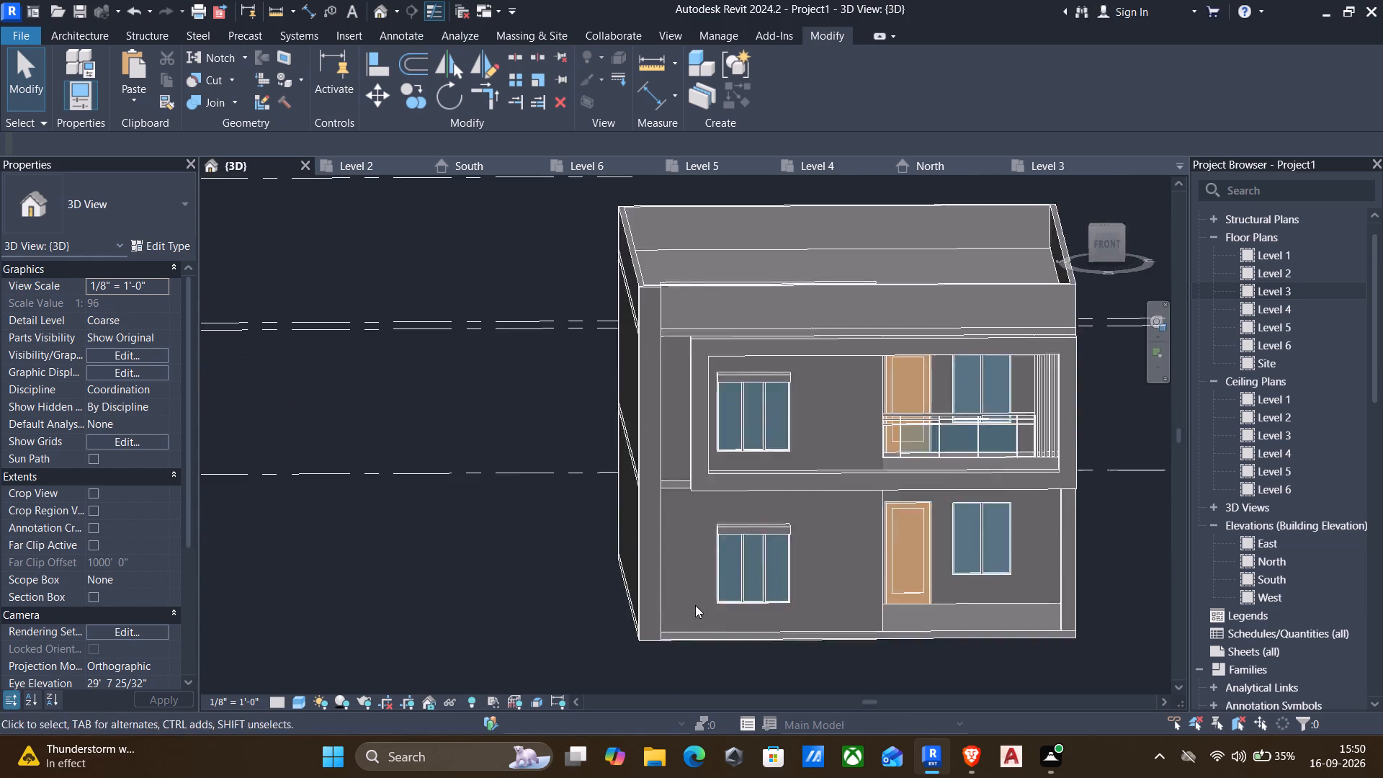
Undo finishing the front wall's in-place model and its extrusion, returning to the rectangle sketch.
{"action": "scroll", "coordinate": [695, 609], "scroll_direction": "up", "scroll_amount": 4}
{"action": "middle_click_drag", "start_coordinate": [697, 612], "coordinate": [522, 631], "text": "shift"}
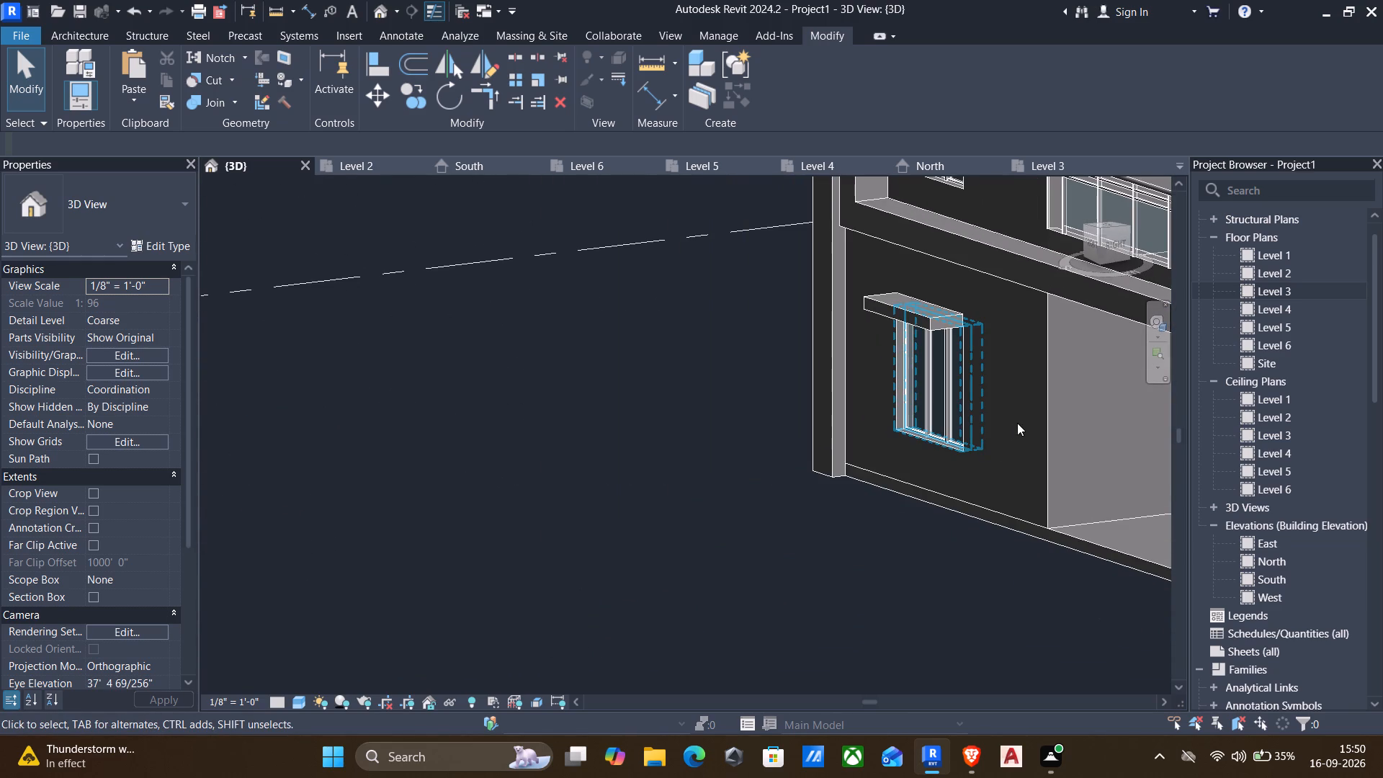
{"action": "scroll", "coordinate": [1036, 416], "scroll_direction": "down", "scroll_amount": 3}
{"action": "left_click", "coordinate": [1036, 387]}
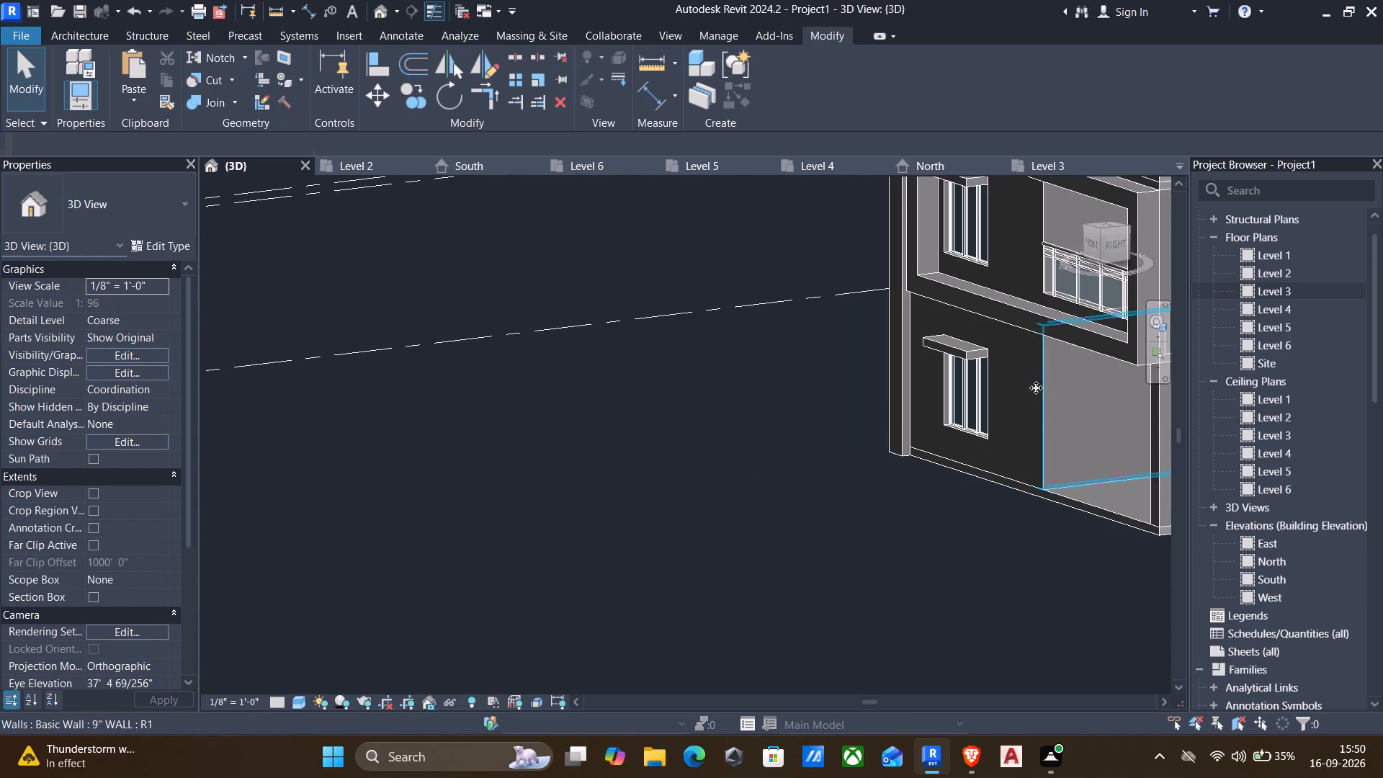
{"action": "key", "text": "Escape"}
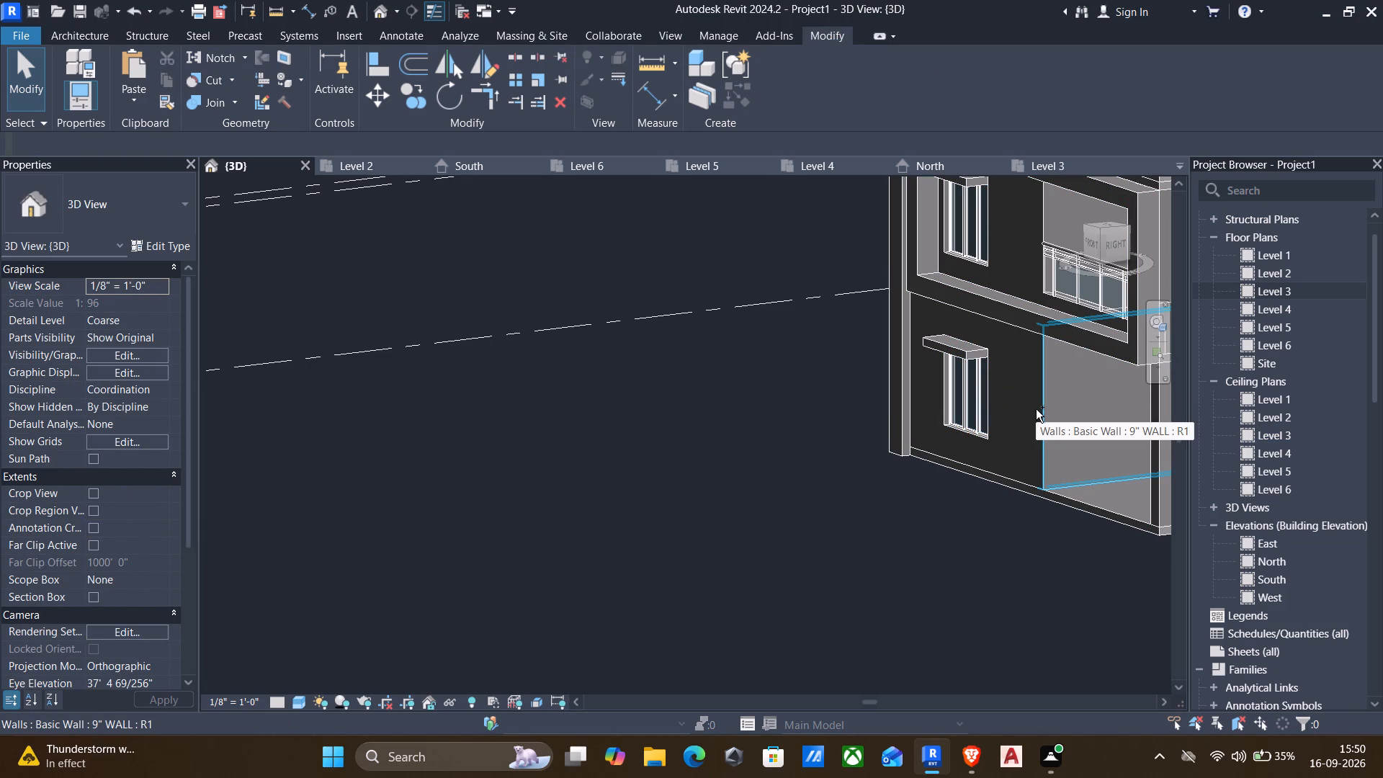
{"action": "key", "text": "ctrl+z"}
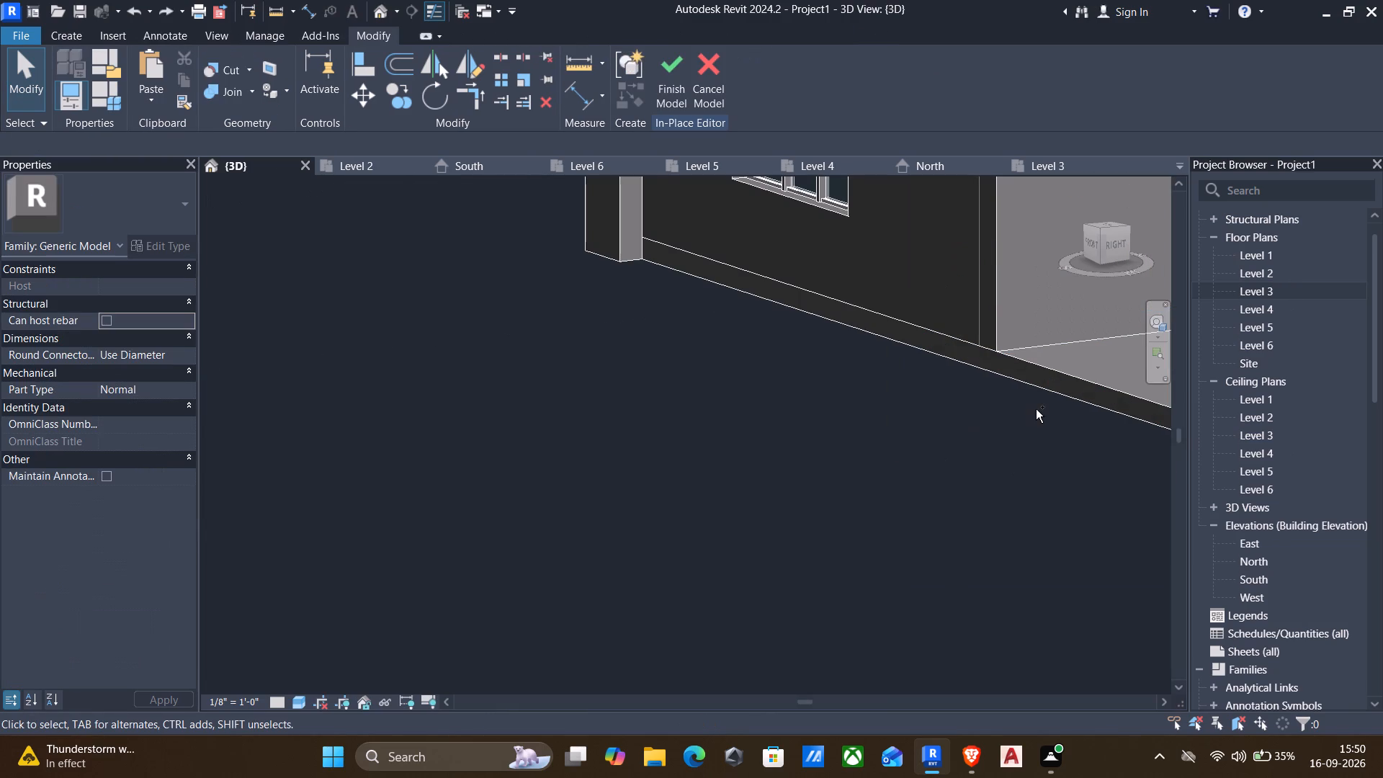
{"action": "key", "text": "ctrl+z"}
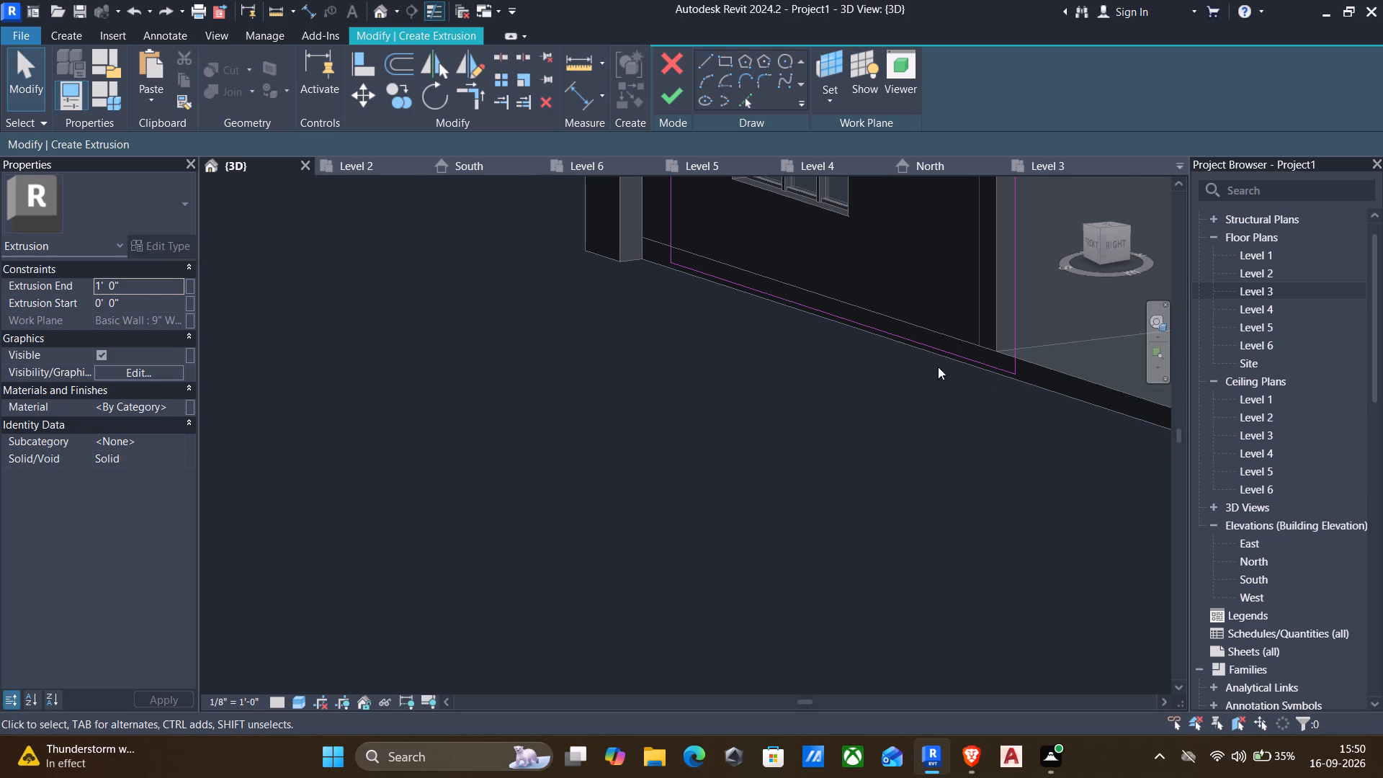
Examine the rectangle sketch and its work plane against the windowed front wall, from base slab to parapet.
{"action": "scroll", "coordinate": [903, 365], "scroll_direction": "down", "scroll_amount": 4}
{"action": "left_click", "coordinate": [864, 70]}
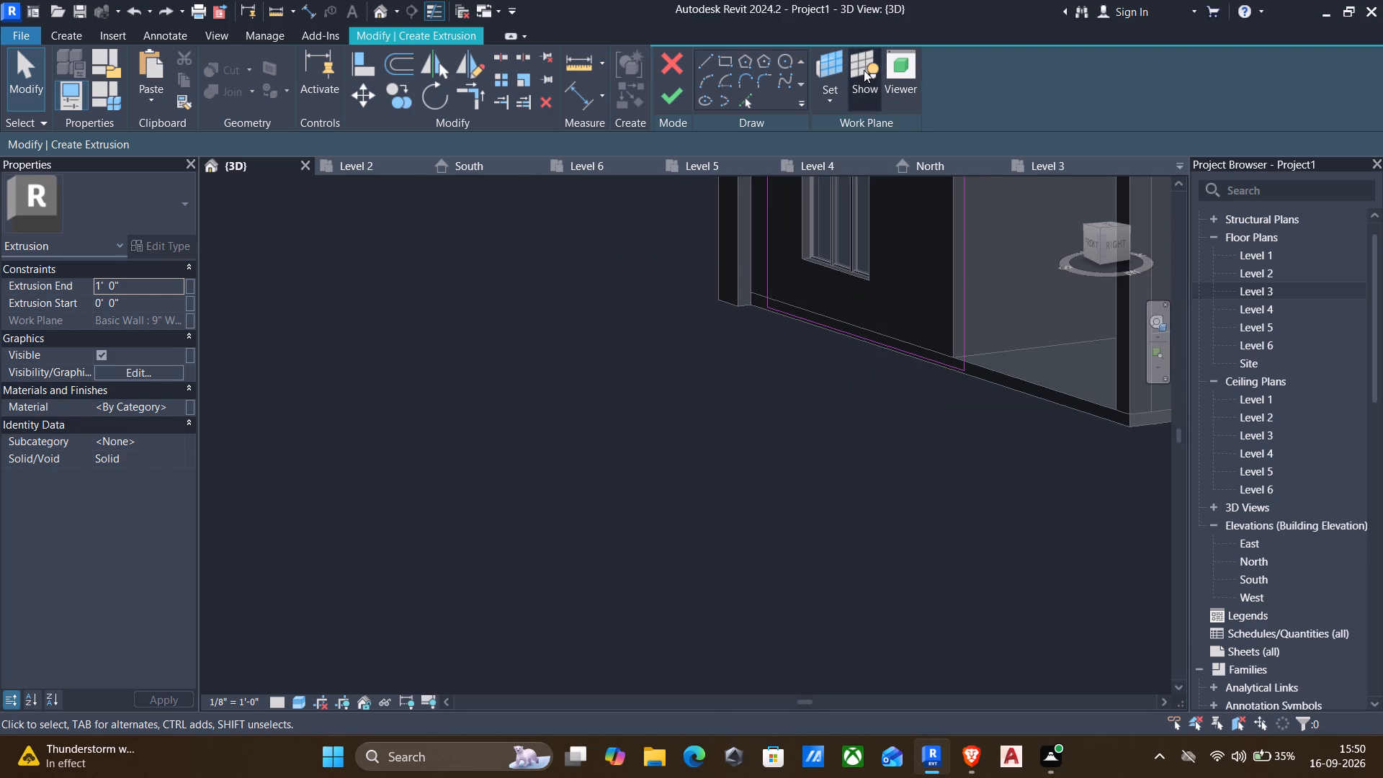
{"action": "scroll", "coordinate": [871, 295], "scroll_direction": "down", "scroll_amount": 3}
{"action": "middle_click_drag", "start_coordinate": [769, 344], "coordinate": [769, 481]}
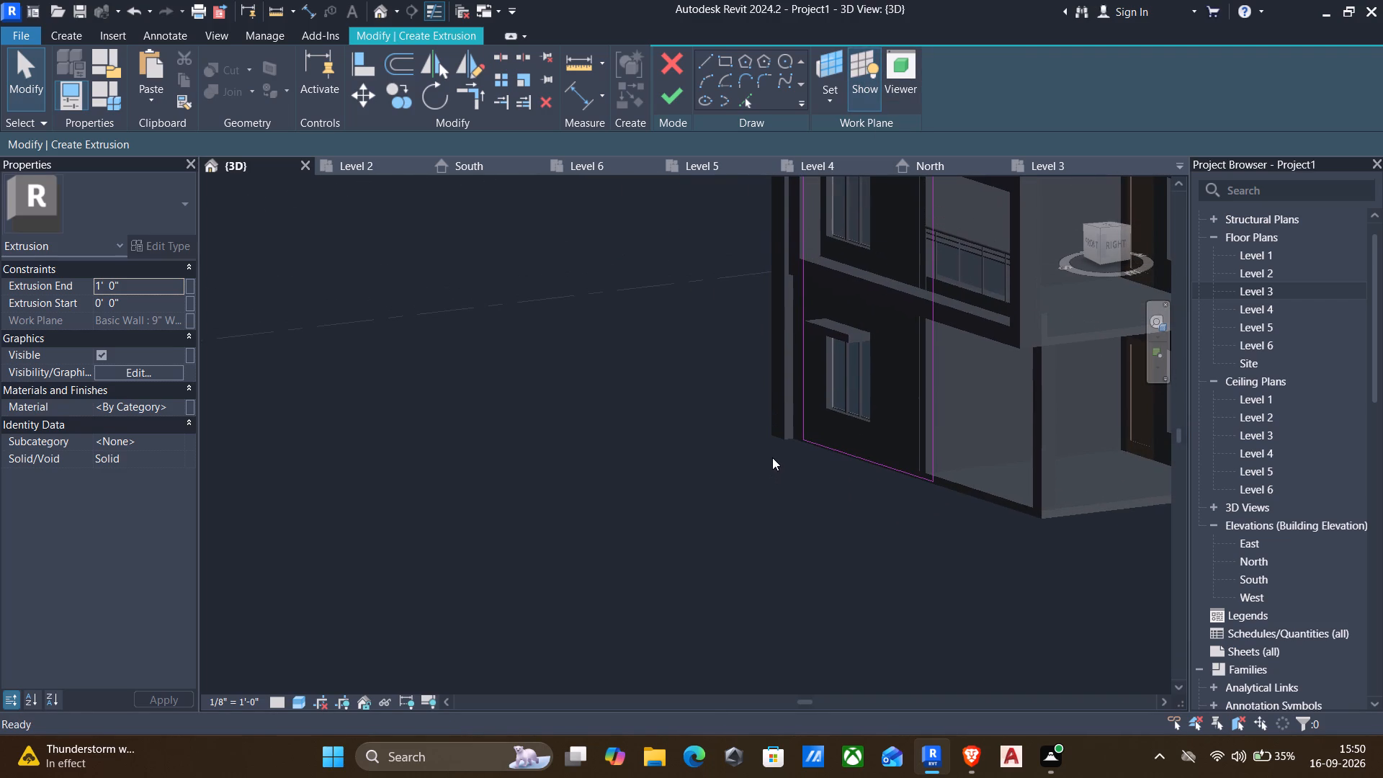
{"action": "middle_click_drag", "start_coordinate": [772, 457], "coordinate": [743, 475], "text": "shift"}
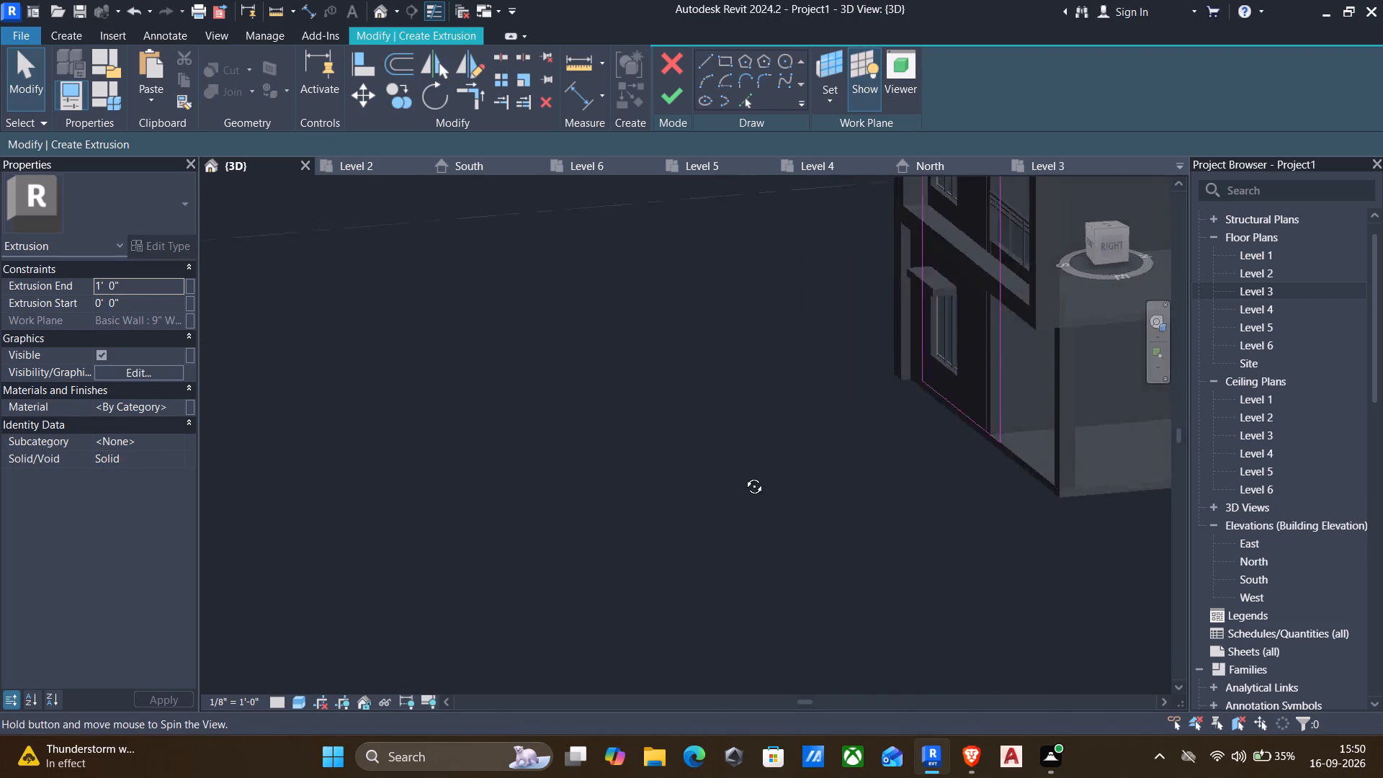
{"action": "middle_click_drag", "start_coordinate": [743, 475], "coordinate": [979, 589], "text": "shift"}
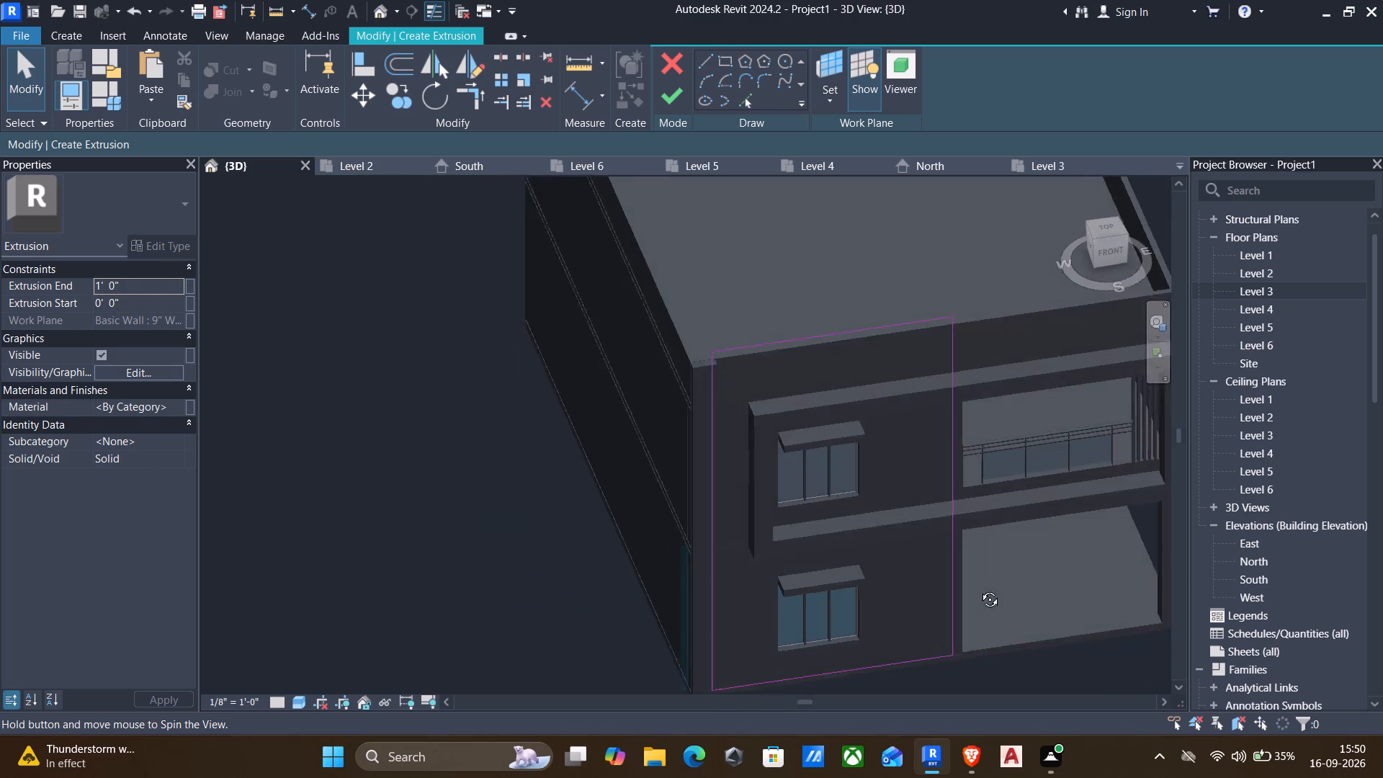
{"action": "middle_click_drag", "start_coordinate": [979, 589], "coordinate": [798, 466], "text": "shift"}
{"action": "scroll", "coordinate": [884, 452], "scroll_direction": "up", "scroll_amount": 4}
{"action": "scroll", "coordinate": [926, 499], "scroll_direction": "up", "scroll_amount": 2}
{"action": "scroll", "coordinate": [927, 491], "scroll_direction": "down", "scroll_amount": 2}
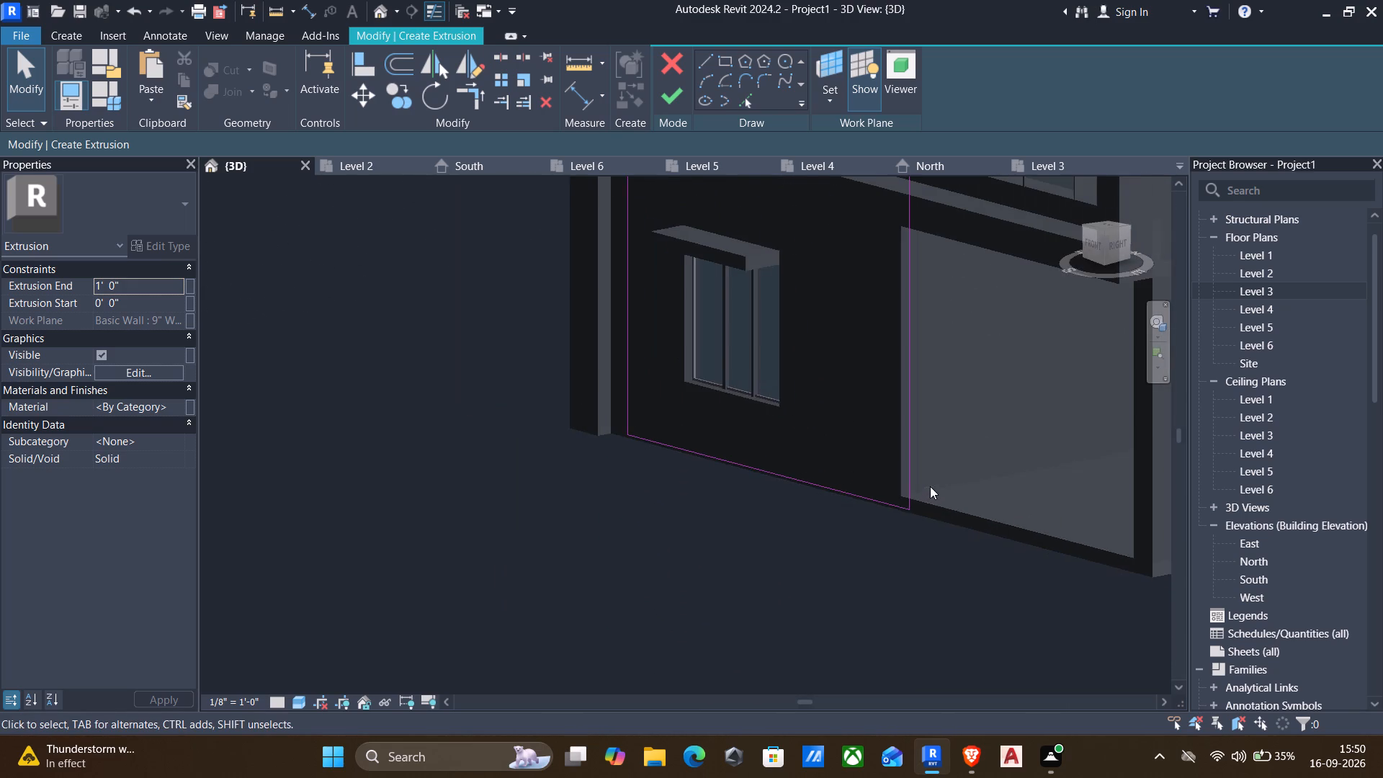
{"action": "middle_click_drag", "start_coordinate": [943, 475], "coordinate": [885, 486], "text": "shift"}
{"action": "scroll", "coordinate": [885, 486], "scroll_direction": "down", "scroll_amount": 3}
{"action": "middle_click_drag", "start_coordinate": [947, 451], "coordinate": [908, 481]}
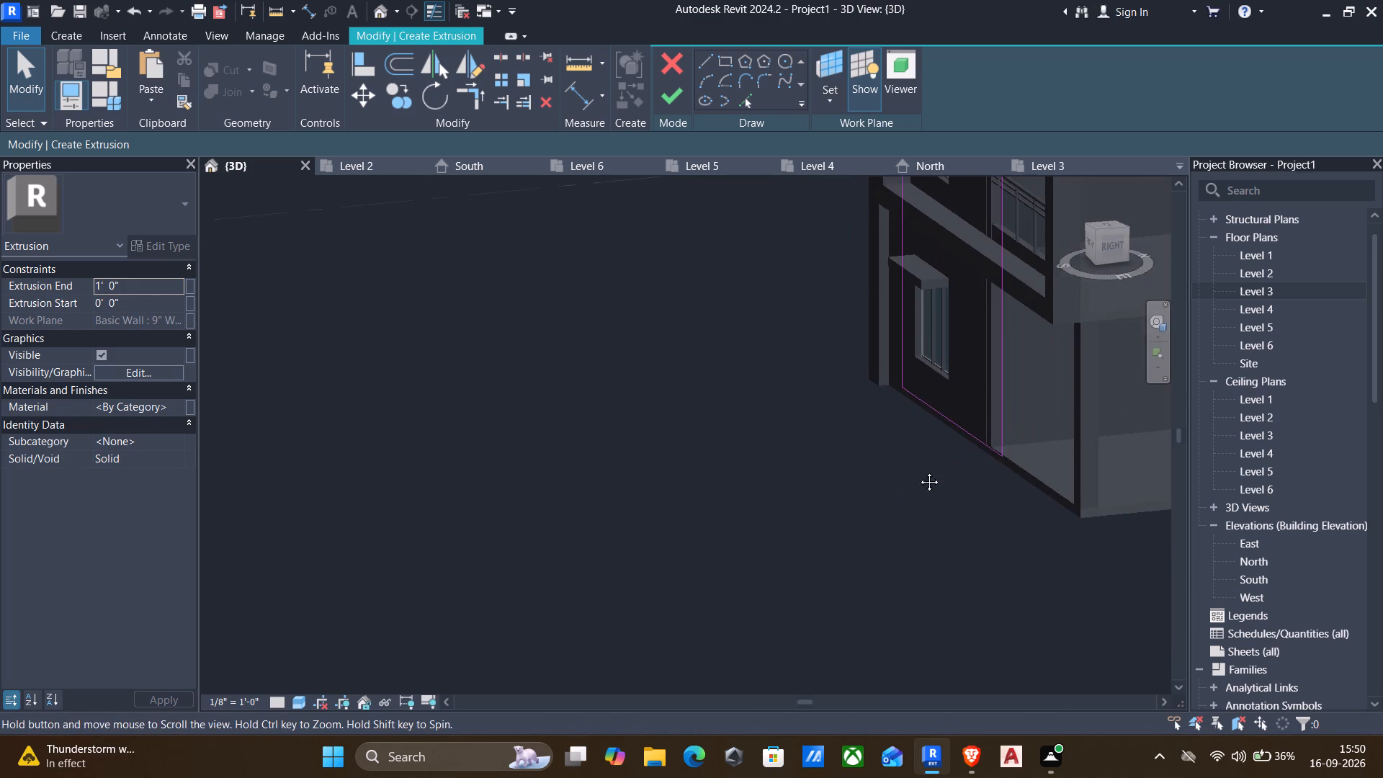
{"action": "middle_click_drag", "start_coordinate": [908, 481], "coordinate": [821, 645]}
{"action": "middle_click_drag", "start_coordinate": [873, 258], "coordinate": [862, 385]}
{"action": "left_click", "coordinate": [861, 81]}
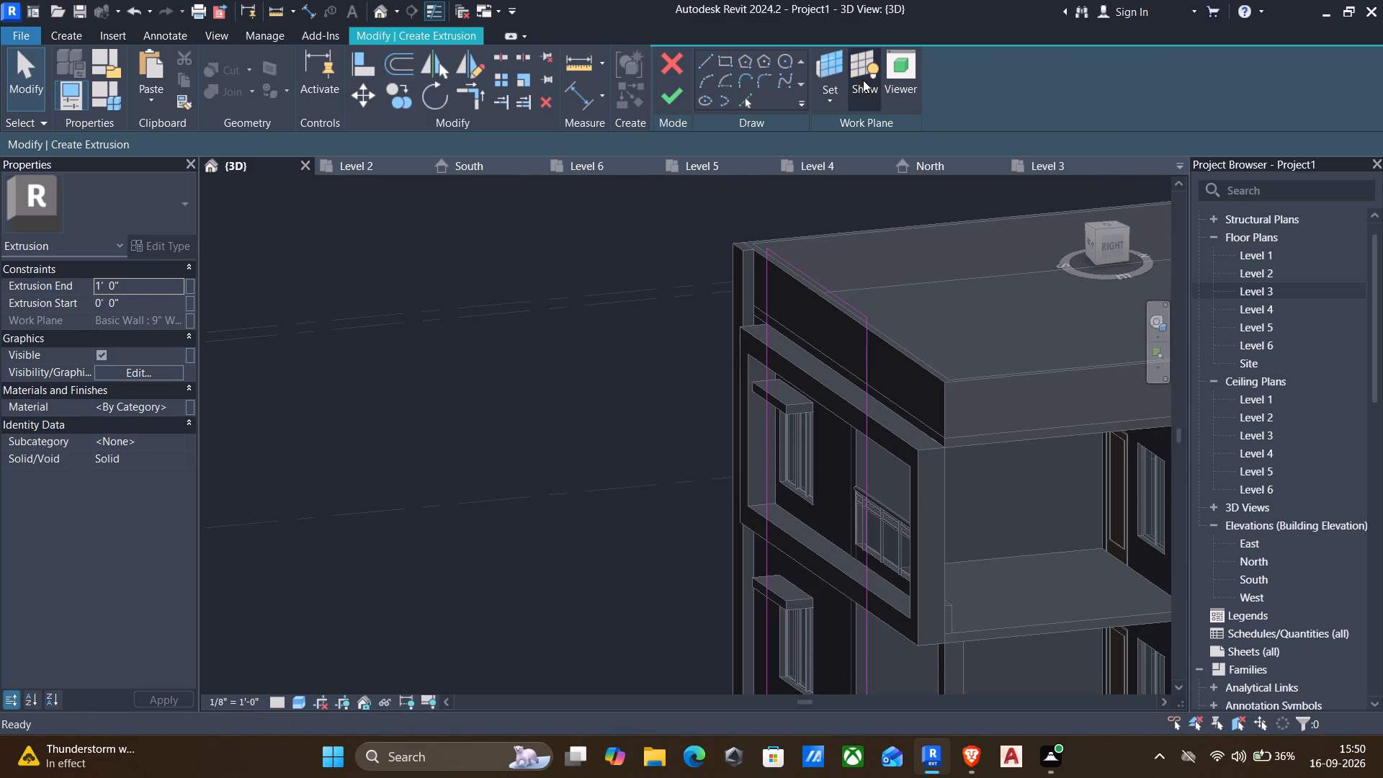
{"action": "left_click", "coordinate": [856, 58]}
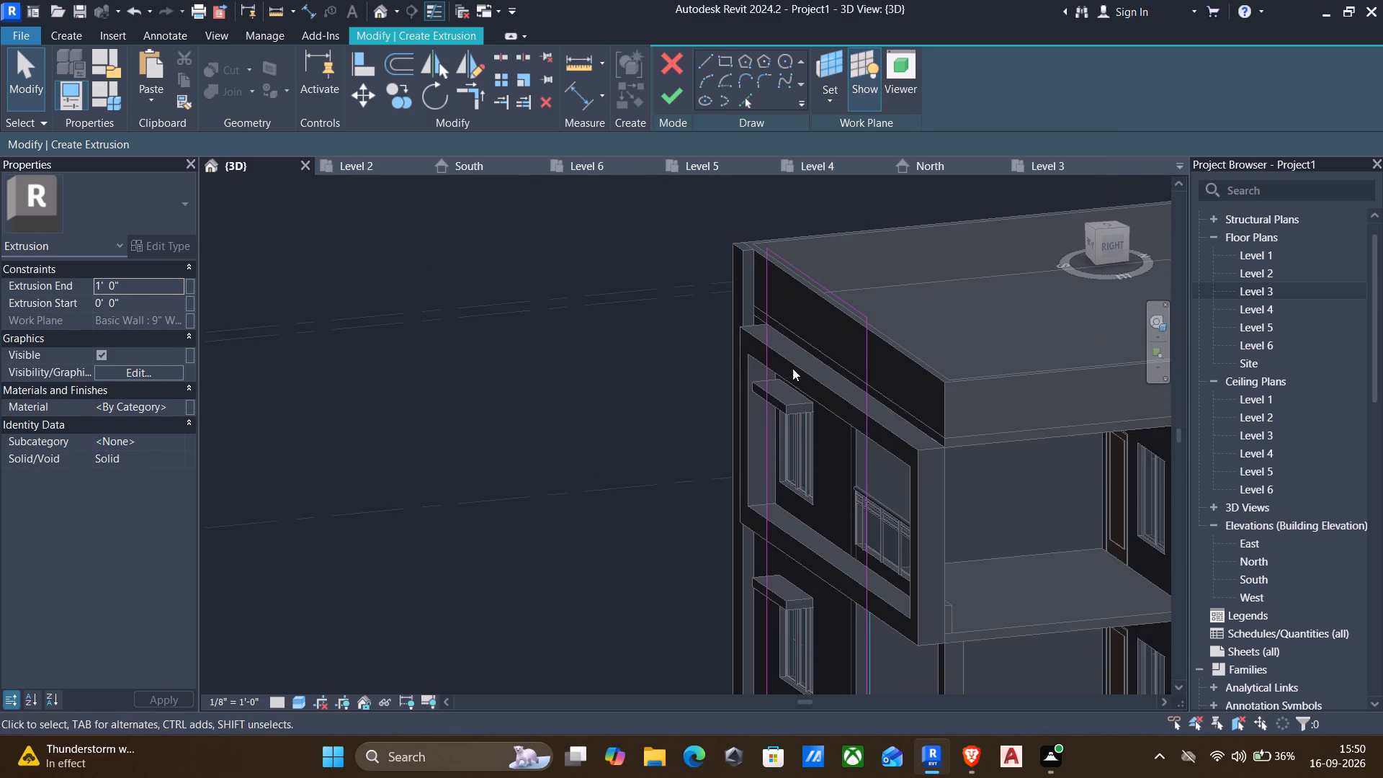
{"action": "middle_click_drag", "start_coordinate": [787, 375], "coordinate": [774, 310]}
{"action": "middle_click_drag", "start_coordinate": [741, 491], "coordinate": [746, 351]}
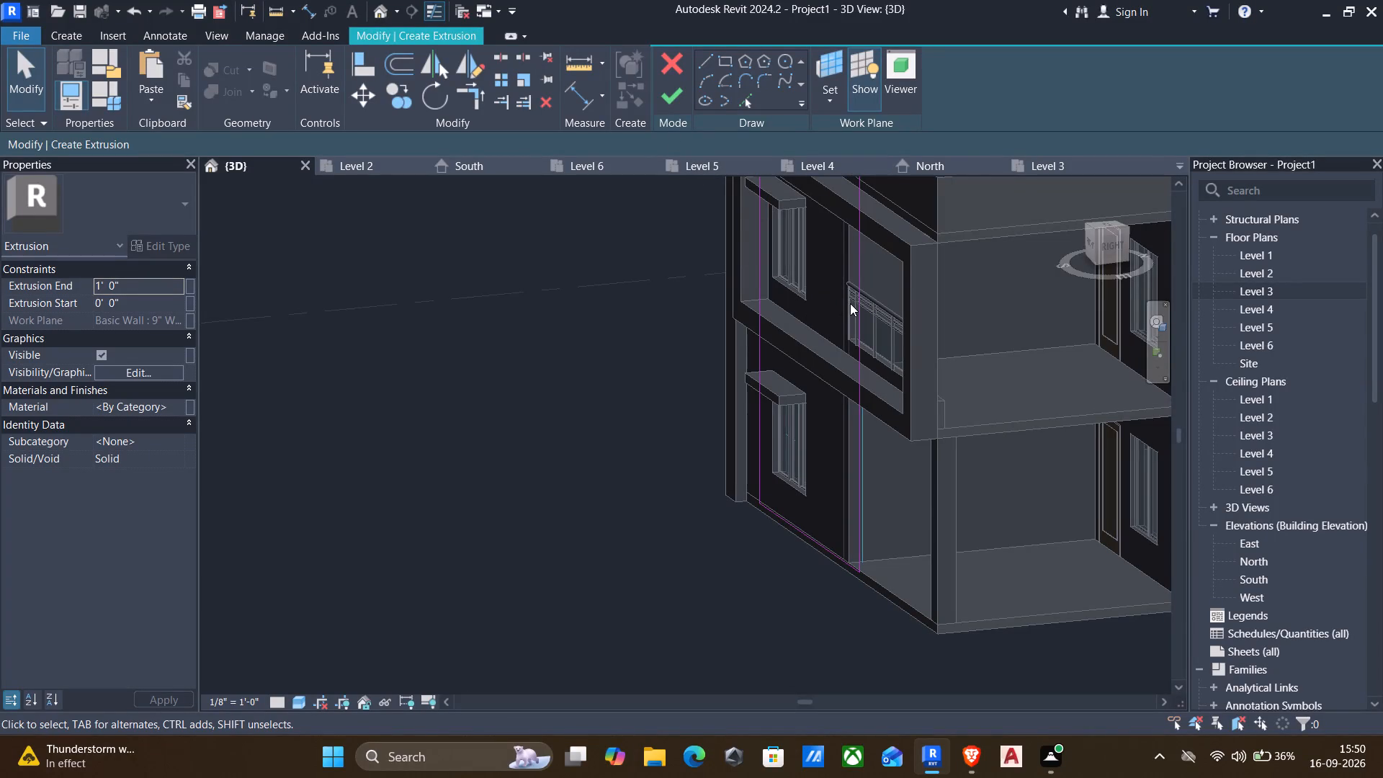
Delete all four lines of the rectangle sketch on the front wall.
{"action": "scroll", "coordinate": [850, 303], "scroll_direction": "down", "scroll_amount": 2}
{"action": "left_click", "coordinate": [855, 261]}
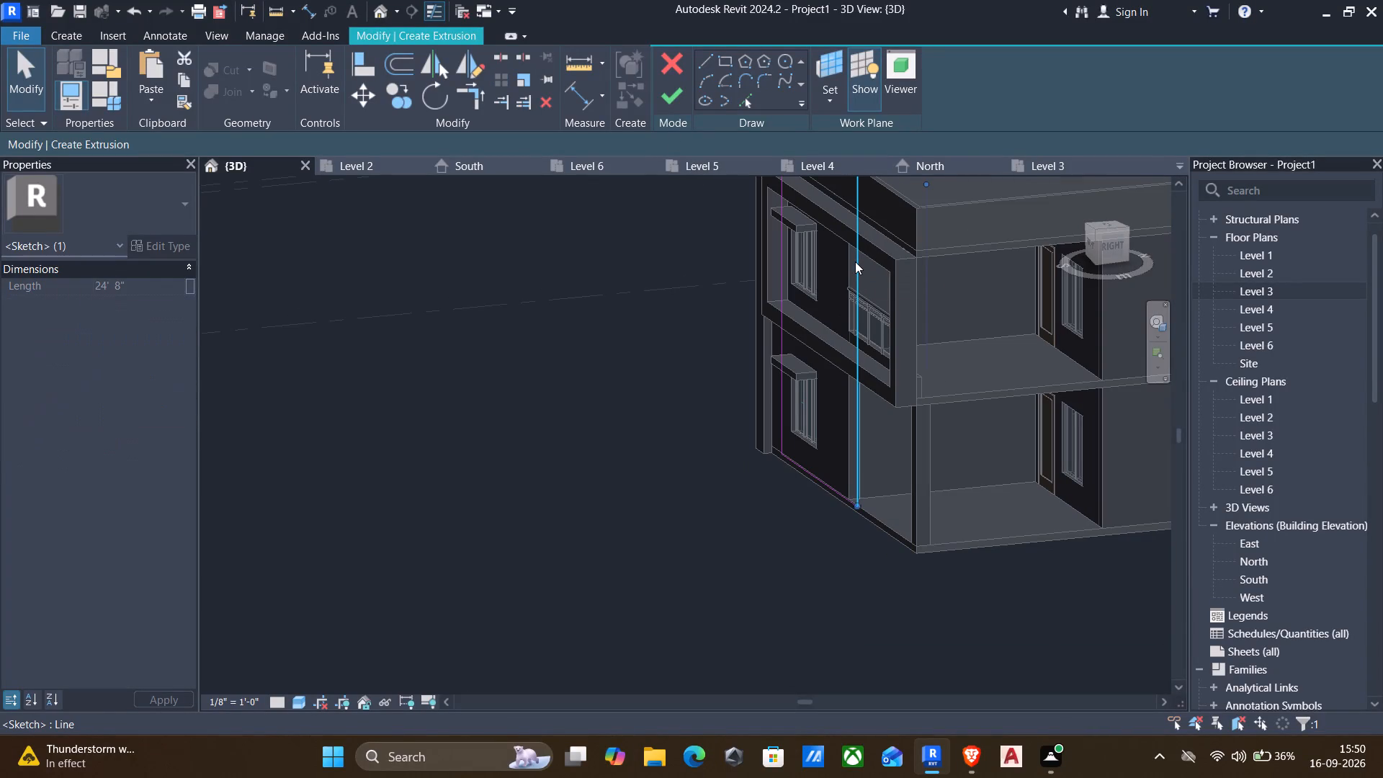
{"action": "key", "text": "Delete"}
{"action": "left_click", "coordinate": [781, 254]}
{"action": "key", "text": "Delete"}
{"action": "middle_click_drag", "start_coordinate": [765, 272], "coordinate": [758, 298]}
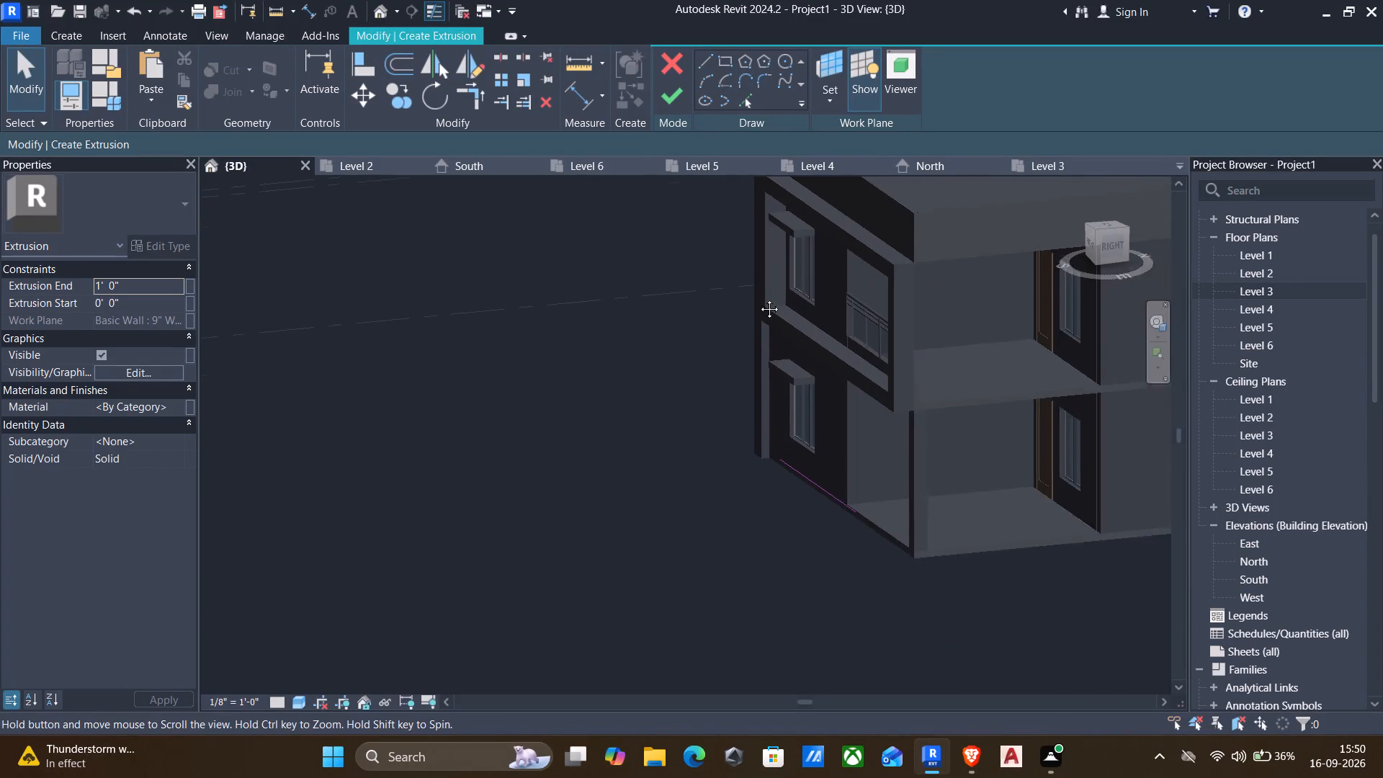
{"action": "middle_click_drag", "start_coordinate": [758, 298], "coordinate": [760, 471]}
{"action": "left_click", "coordinate": [814, 326]}
{"action": "key", "text": "Delete"}
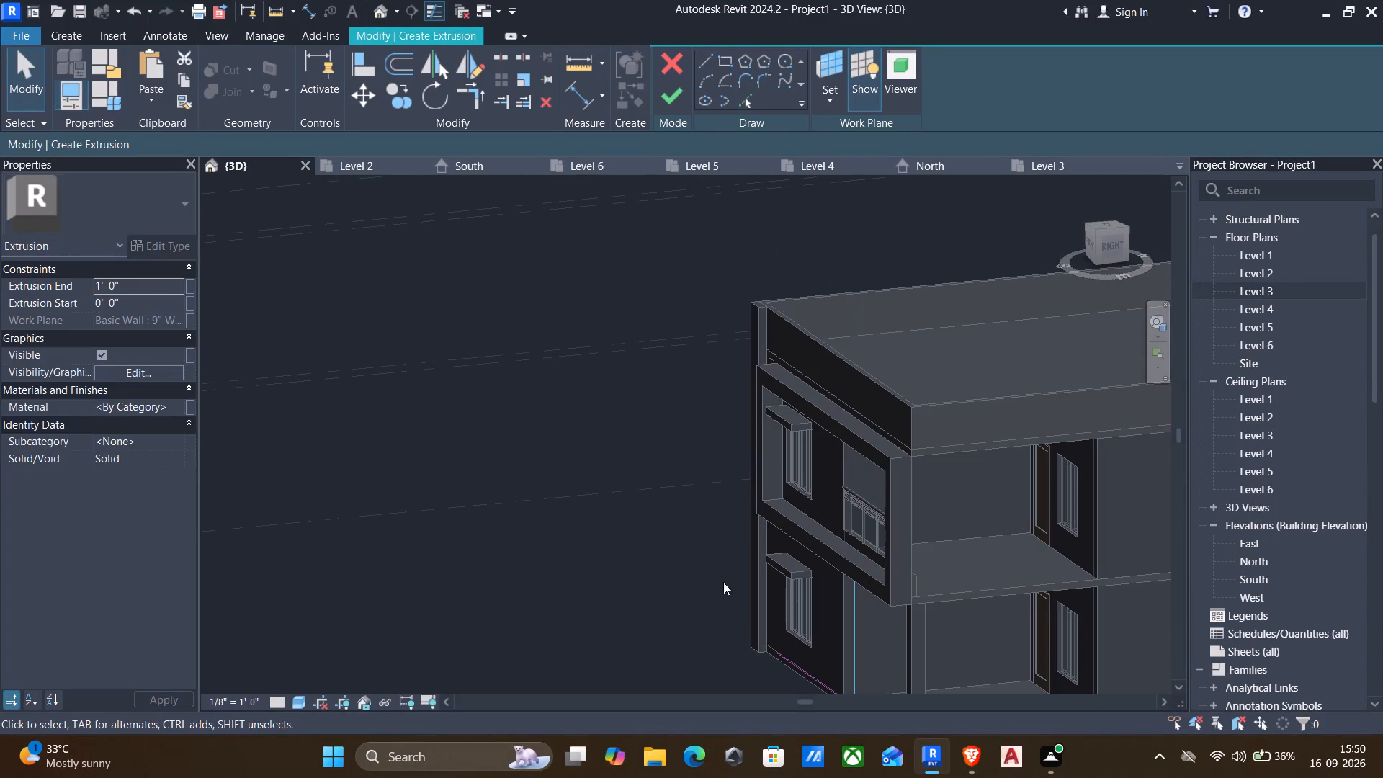
{"action": "left_click", "coordinate": [795, 666]}
{"action": "key", "text": "Delete"}
Set the extrusion's work plane to the face of the windowed 4.5" wall on the ground floor's front.
{"action": "scroll", "coordinate": [726, 607], "scroll_direction": "down", "scroll_amount": 1}
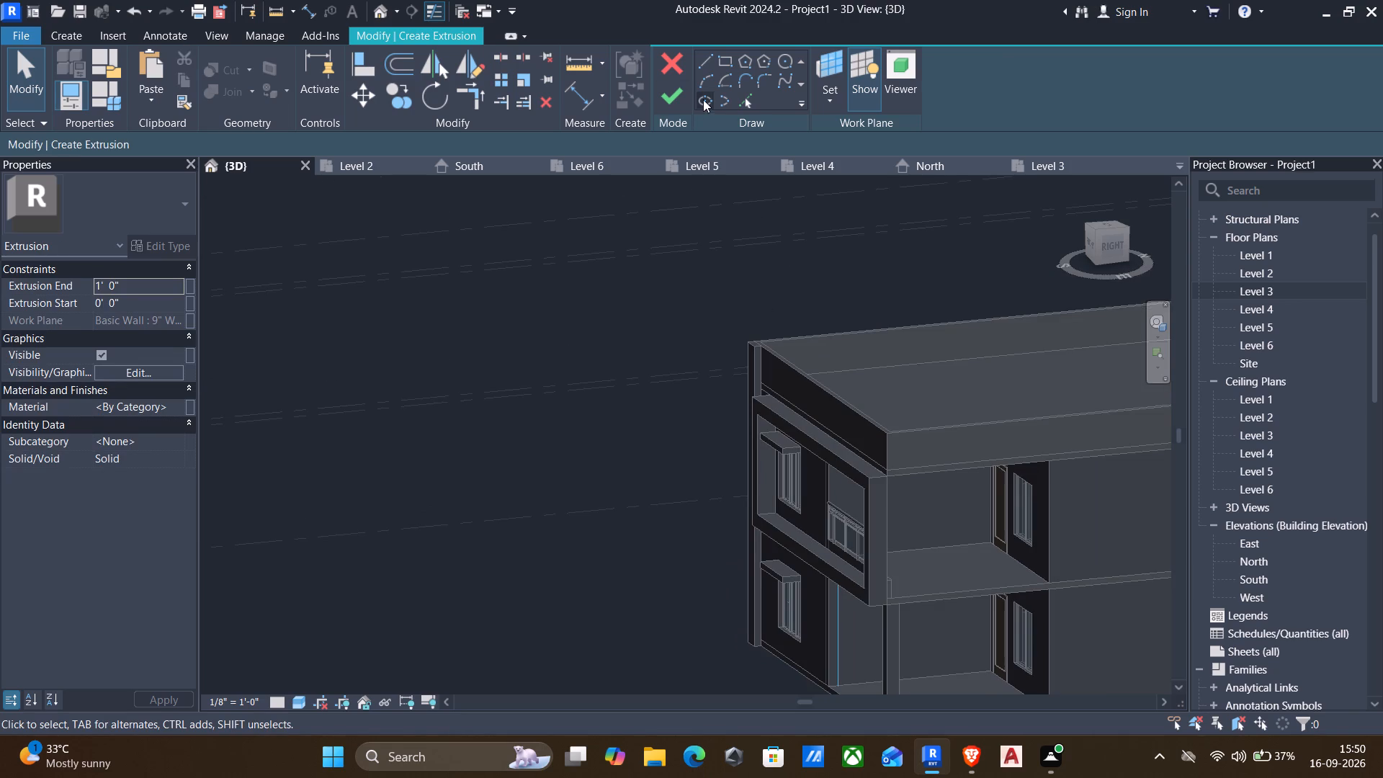
{"action": "left_click", "coordinate": [838, 86]}
{"action": "left_click", "coordinate": [846, 168]}
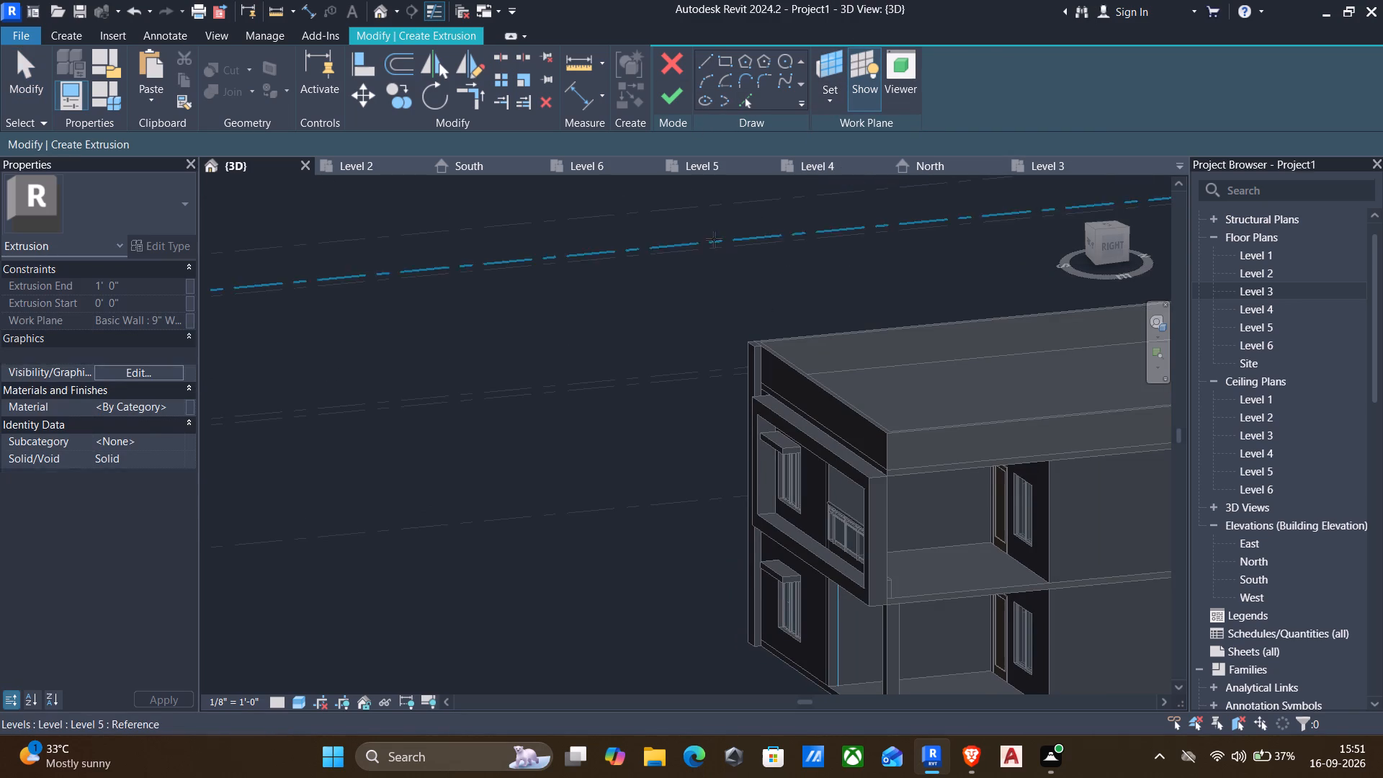
{"action": "scroll", "coordinate": [692, 281], "scroll_direction": "down", "scroll_amount": 2}
{"action": "middle_click_drag", "start_coordinate": [679, 324], "coordinate": [725, 299]}
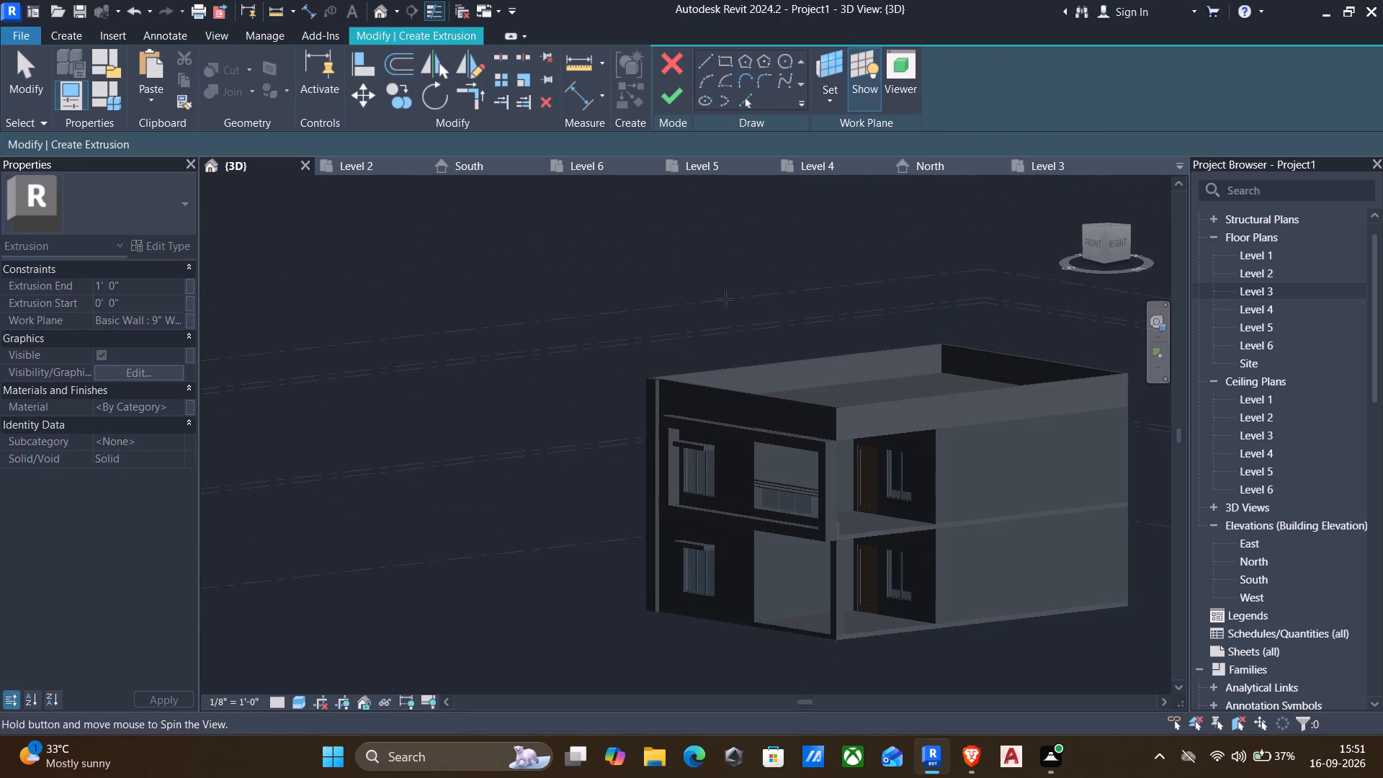
{"action": "middle_click_drag", "start_coordinate": [725, 299], "coordinate": [741, 286]}
{"action": "left_click", "coordinate": [706, 390]}
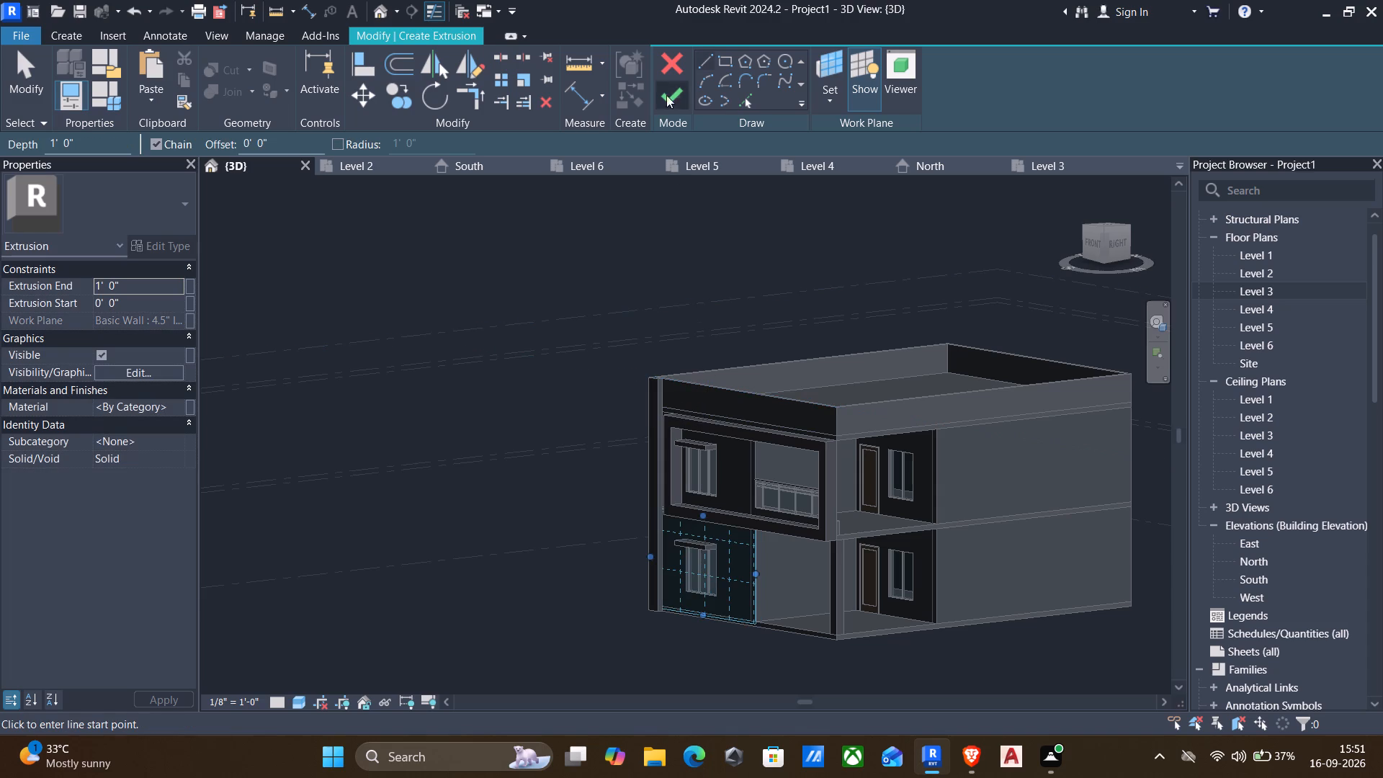
Sketch a rectangle from the parapet corner beside the end column to the base slab's underside at the windowed wall's edge; finish the 1' extrusion and model.
{"action": "left_click", "coordinate": [720, 63]}
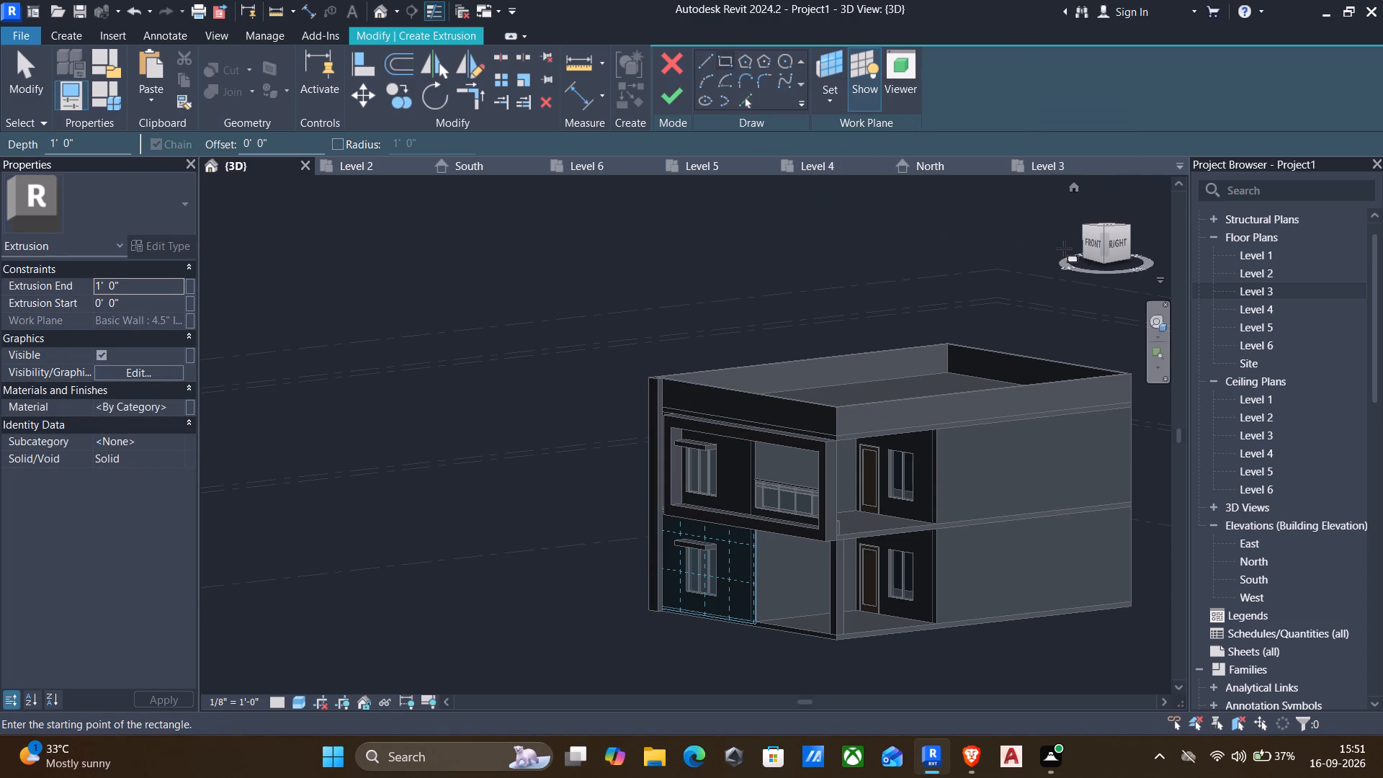
{"action": "left_click", "coordinate": [1092, 243]}
{"action": "scroll", "coordinate": [784, 500], "scroll_direction": "up", "scroll_amount": 3}
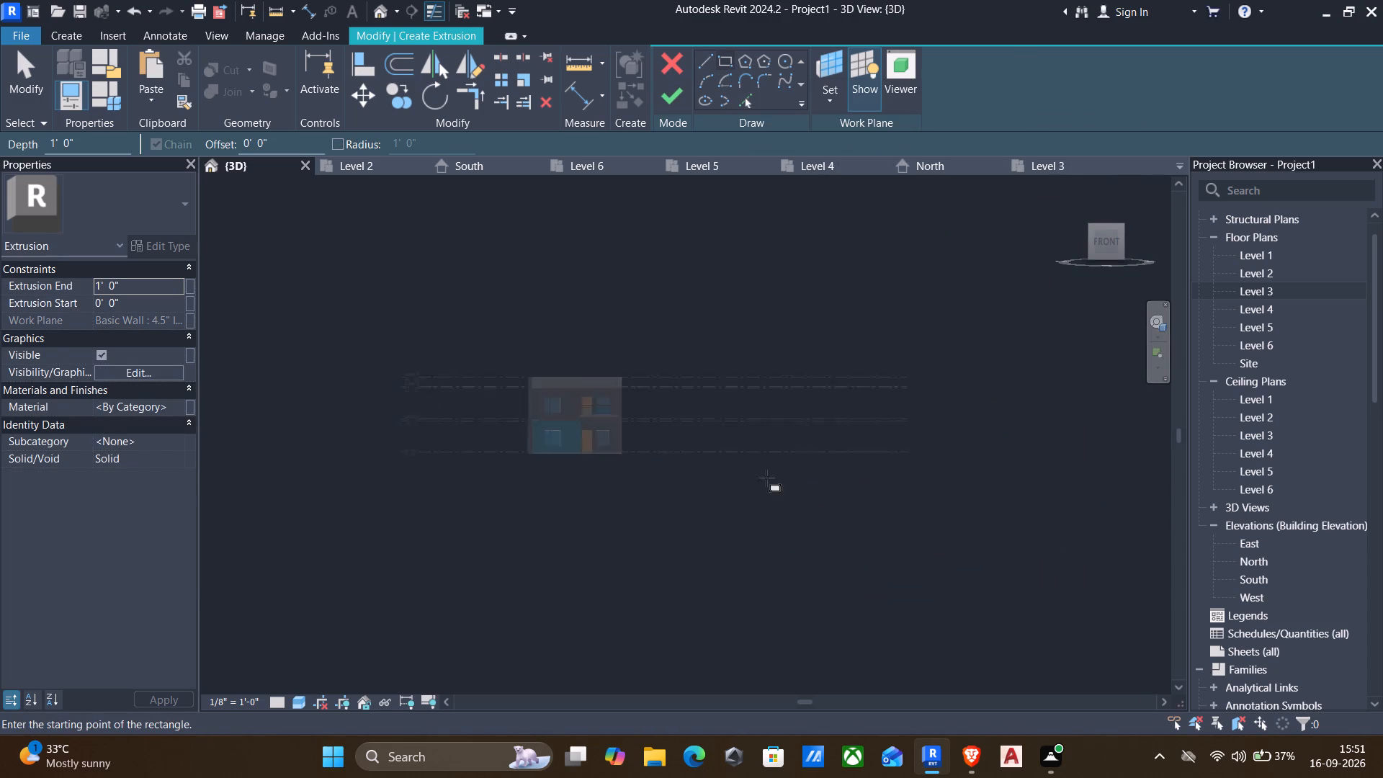
{"action": "scroll", "coordinate": [766, 478], "scroll_direction": "up", "scroll_amount": 1}
{"action": "scroll", "coordinate": [480, 334], "scroll_direction": "up", "scroll_amount": 4}
{"action": "scroll", "coordinate": [452, 393], "scroll_direction": "up", "scroll_amount": 8}
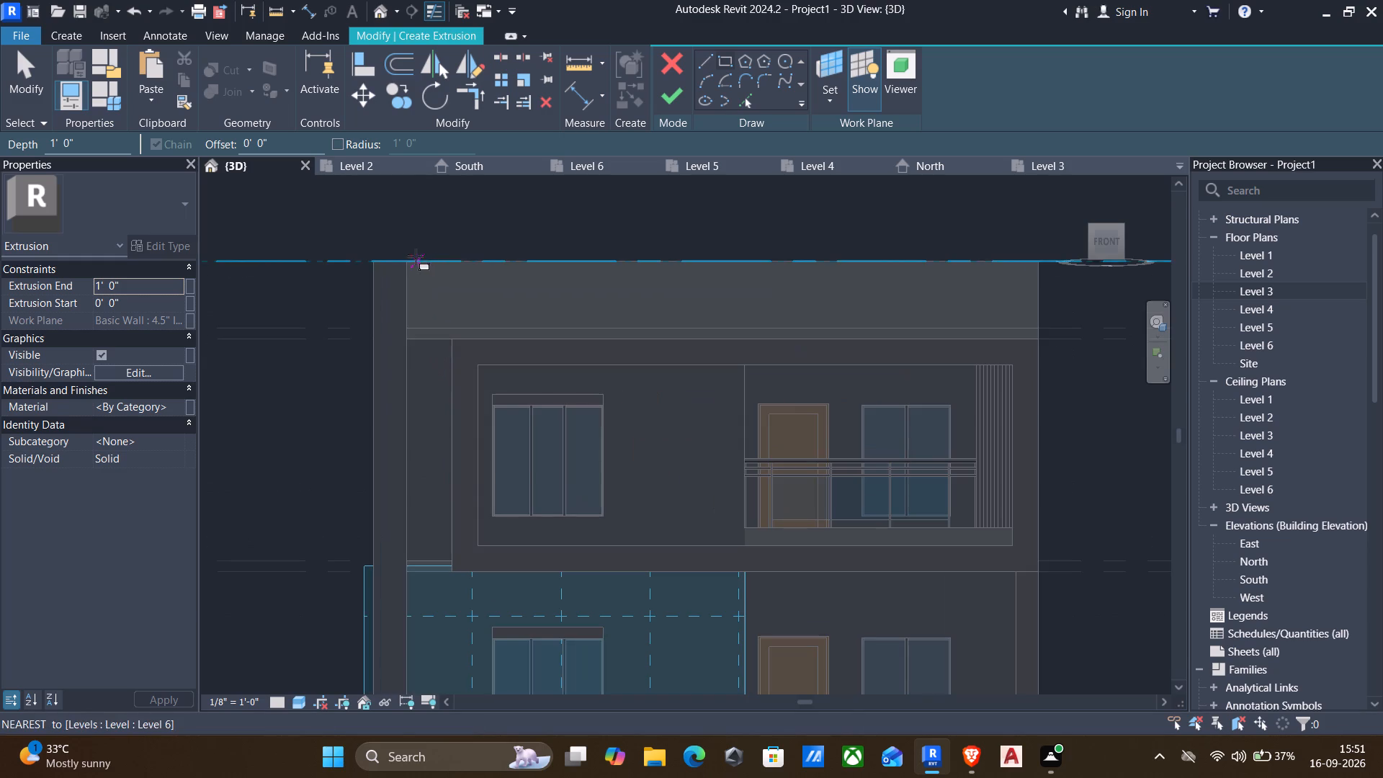
{"action": "left_click", "coordinate": [408, 267]}
{"action": "middle_click_drag", "start_coordinate": [507, 534], "coordinate": [515, 490]}
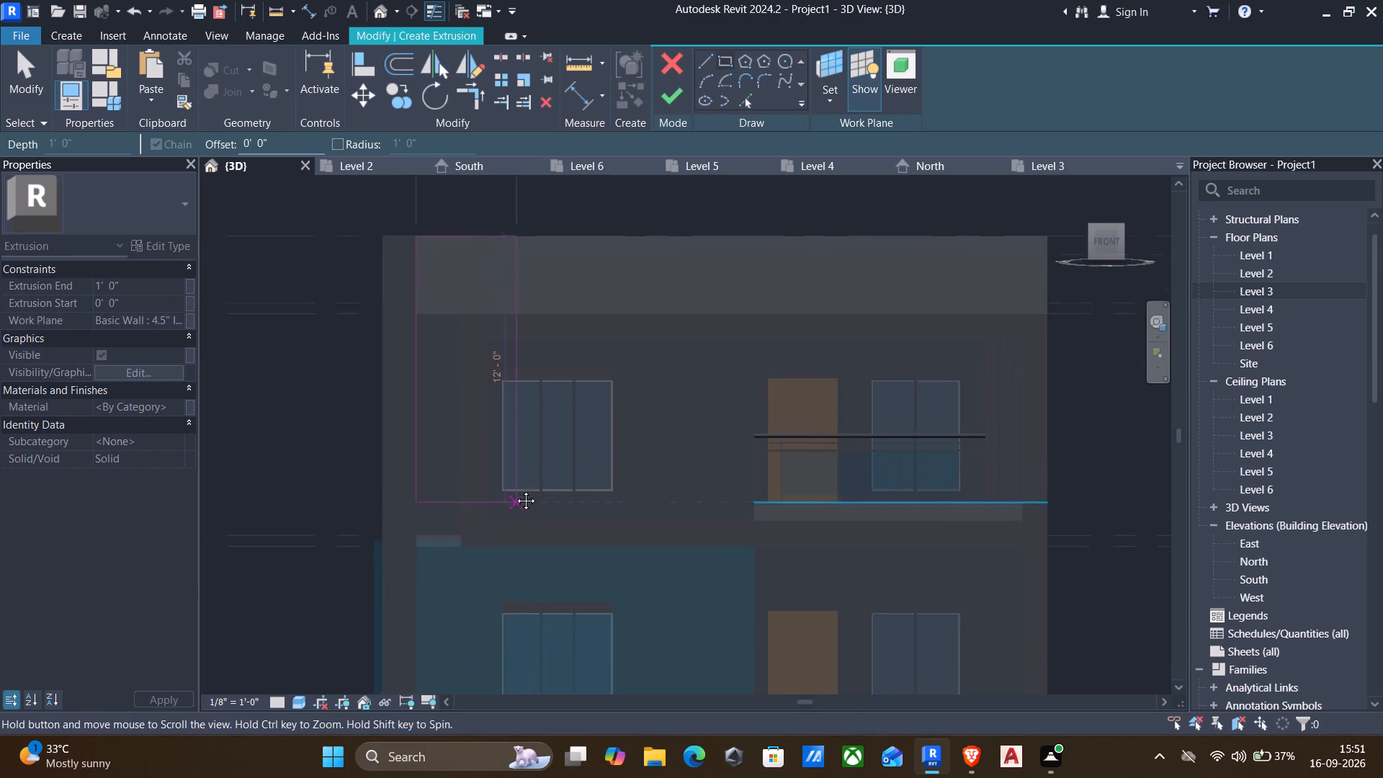
{"action": "middle_click_drag", "start_coordinate": [515, 490], "coordinate": [522, 378]}
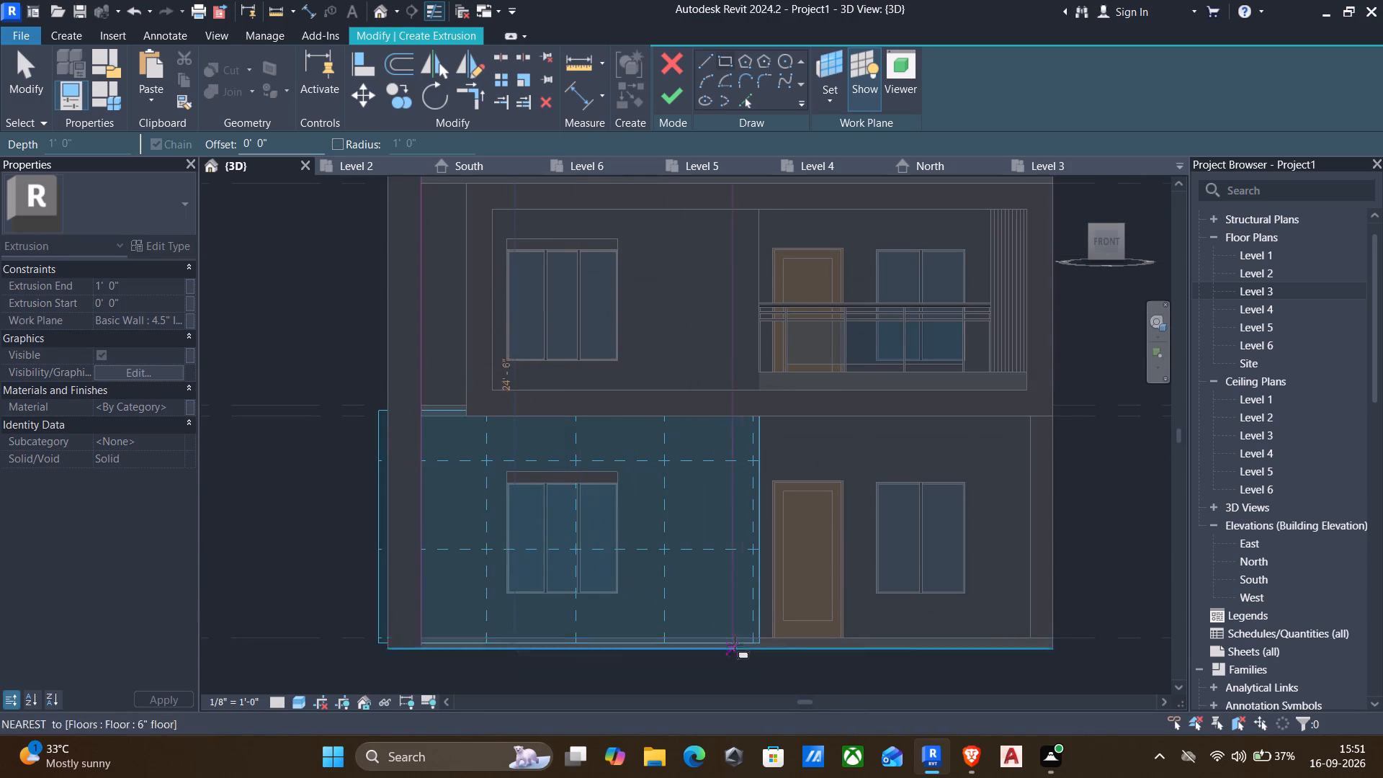
{"action": "left_click", "coordinate": [763, 650]}
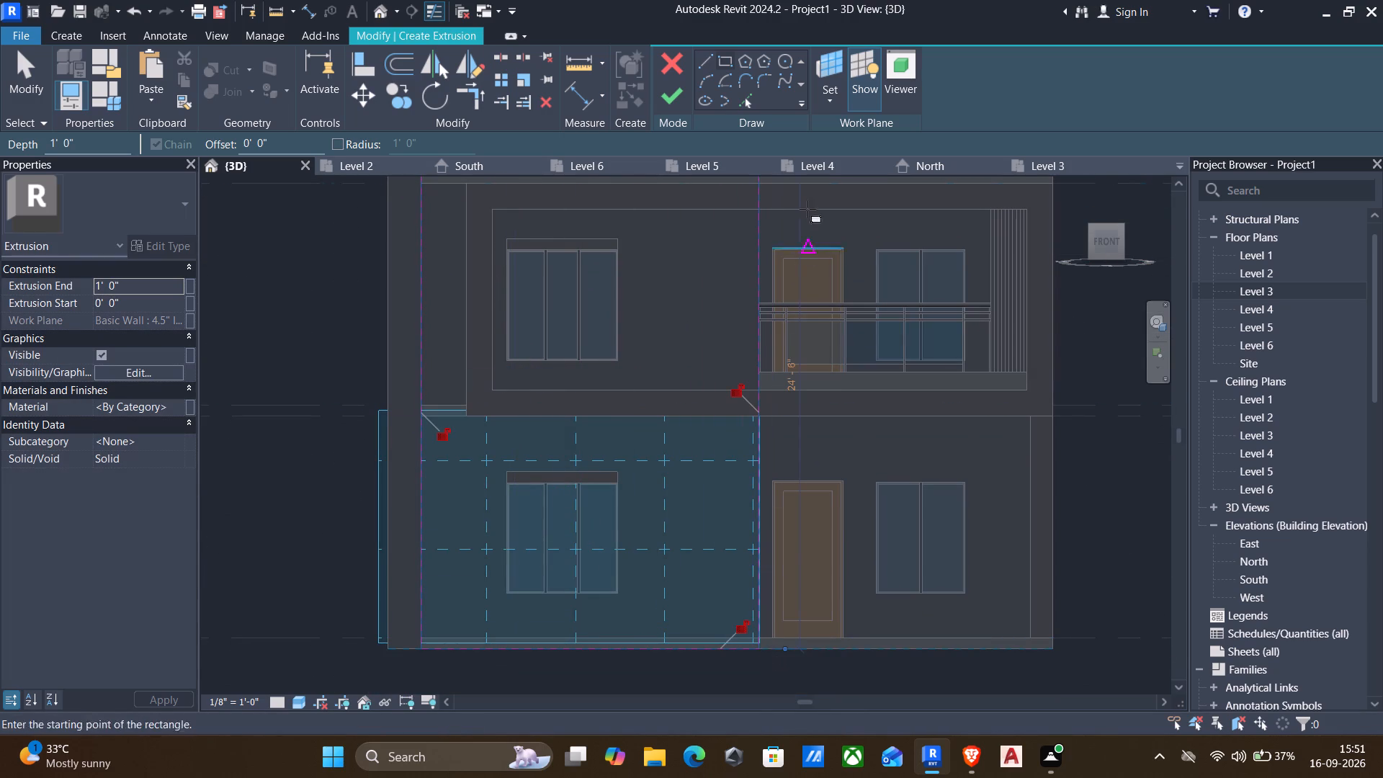
{"action": "left_click", "coordinate": [679, 98]}
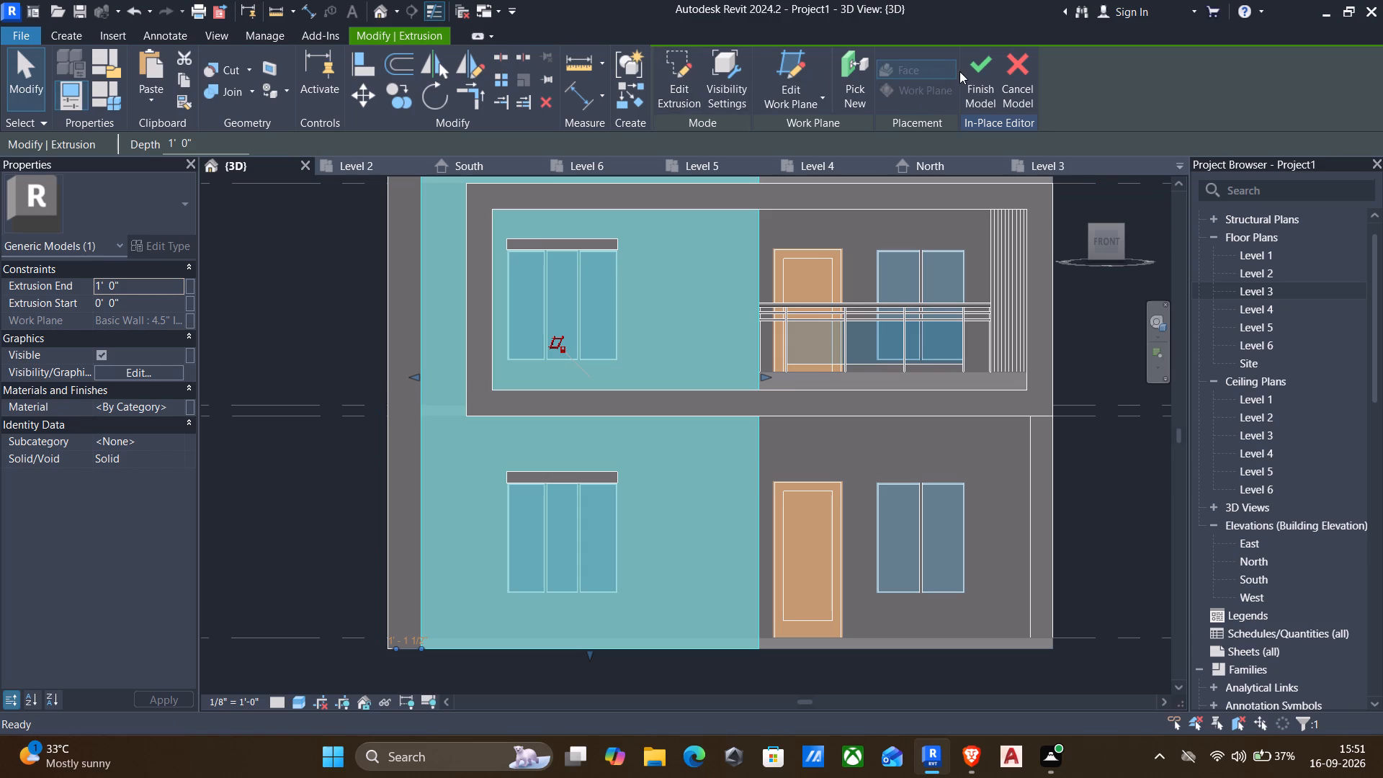
{"action": "left_click", "coordinate": [969, 71]}
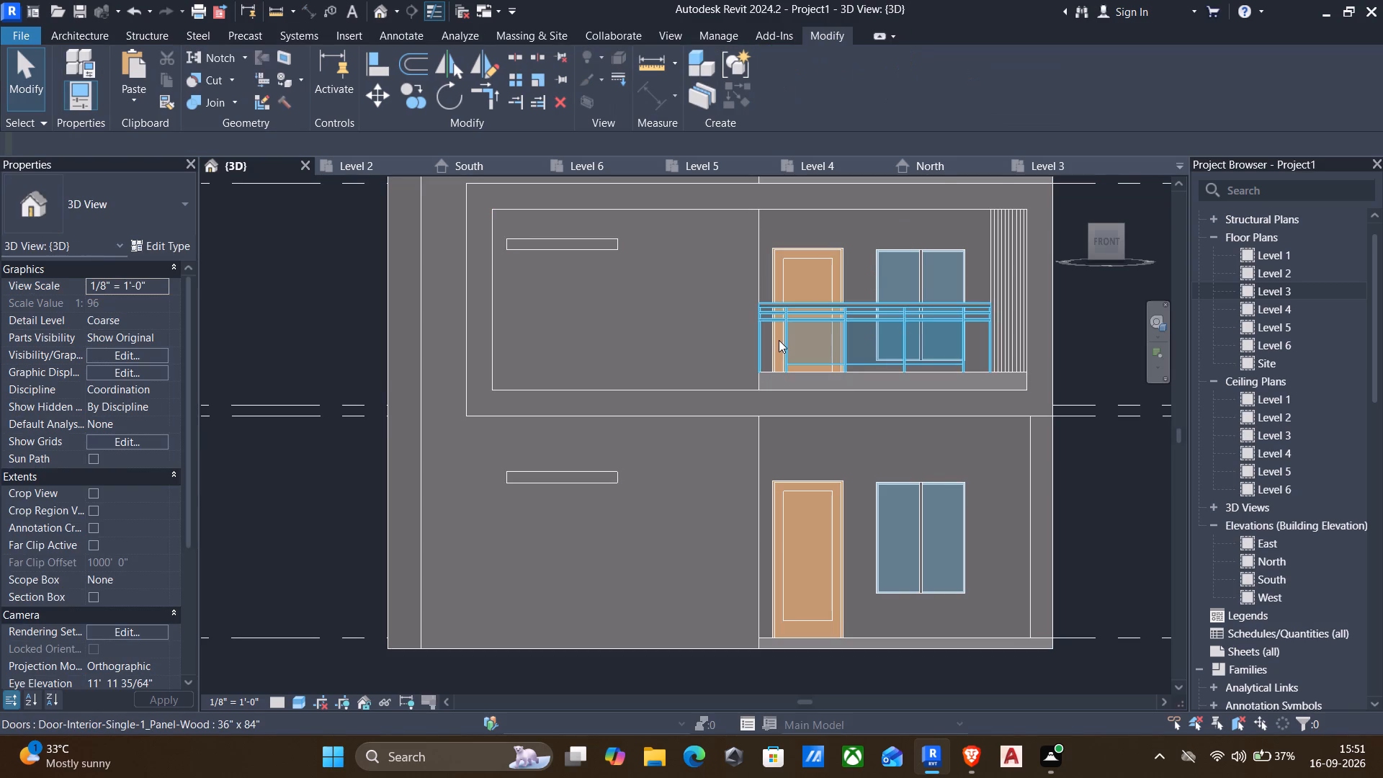
Edit the front wall's in-place model, set its extrusion end to 0.4", and finish the model.
{"action": "middle_click_drag", "start_coordinate": [779, 354], "coordinate": [665, 446], "text": "shift"}
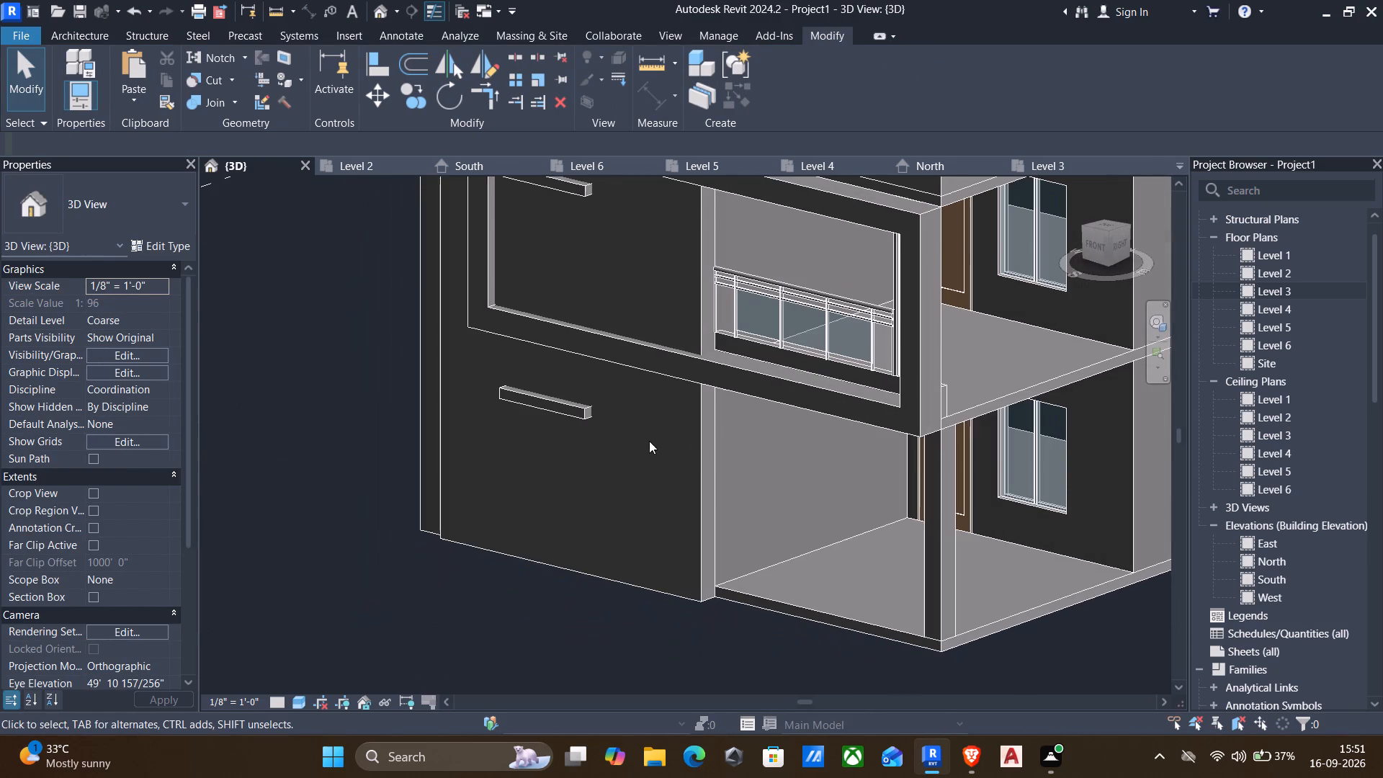
{"action": "left_click", "coordinate": [697, 437]}
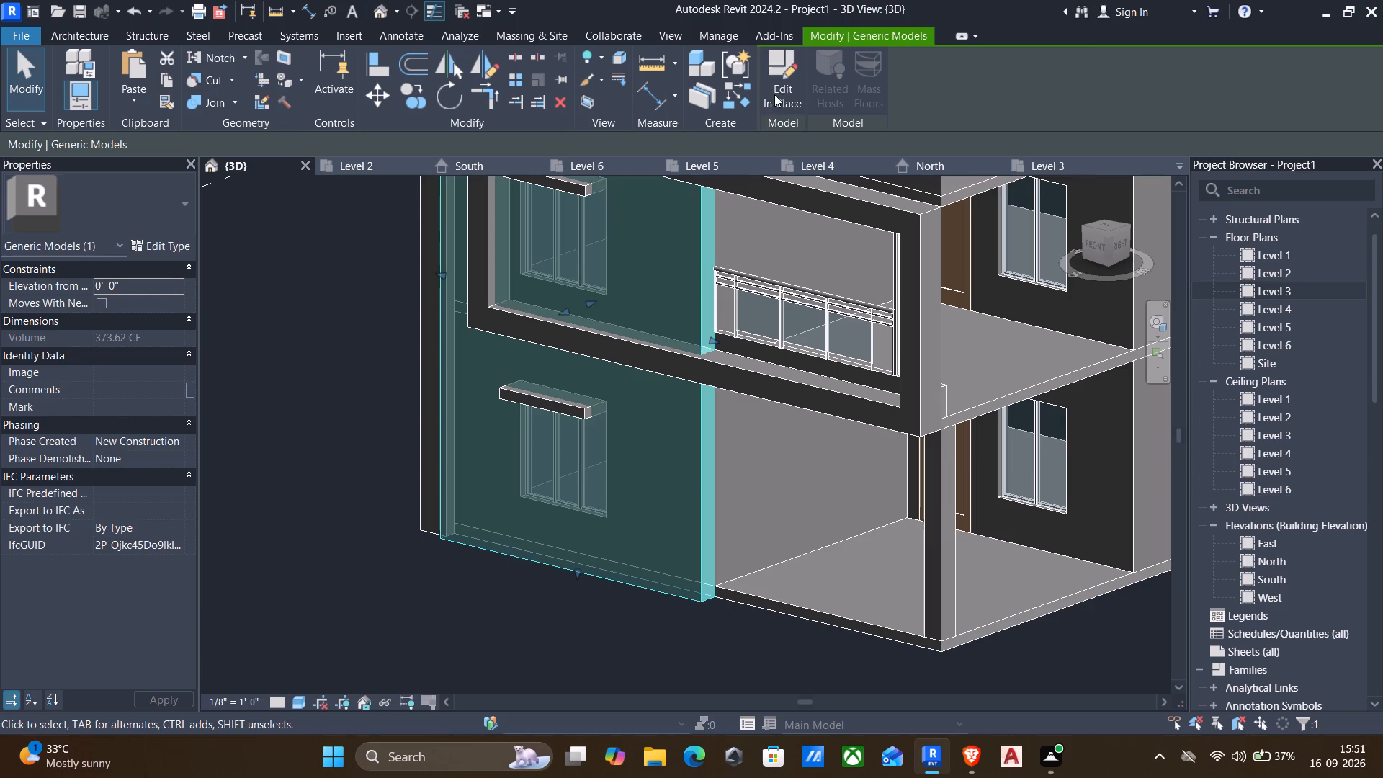
{"action": "left_click", "coordinate": [787, 79]}
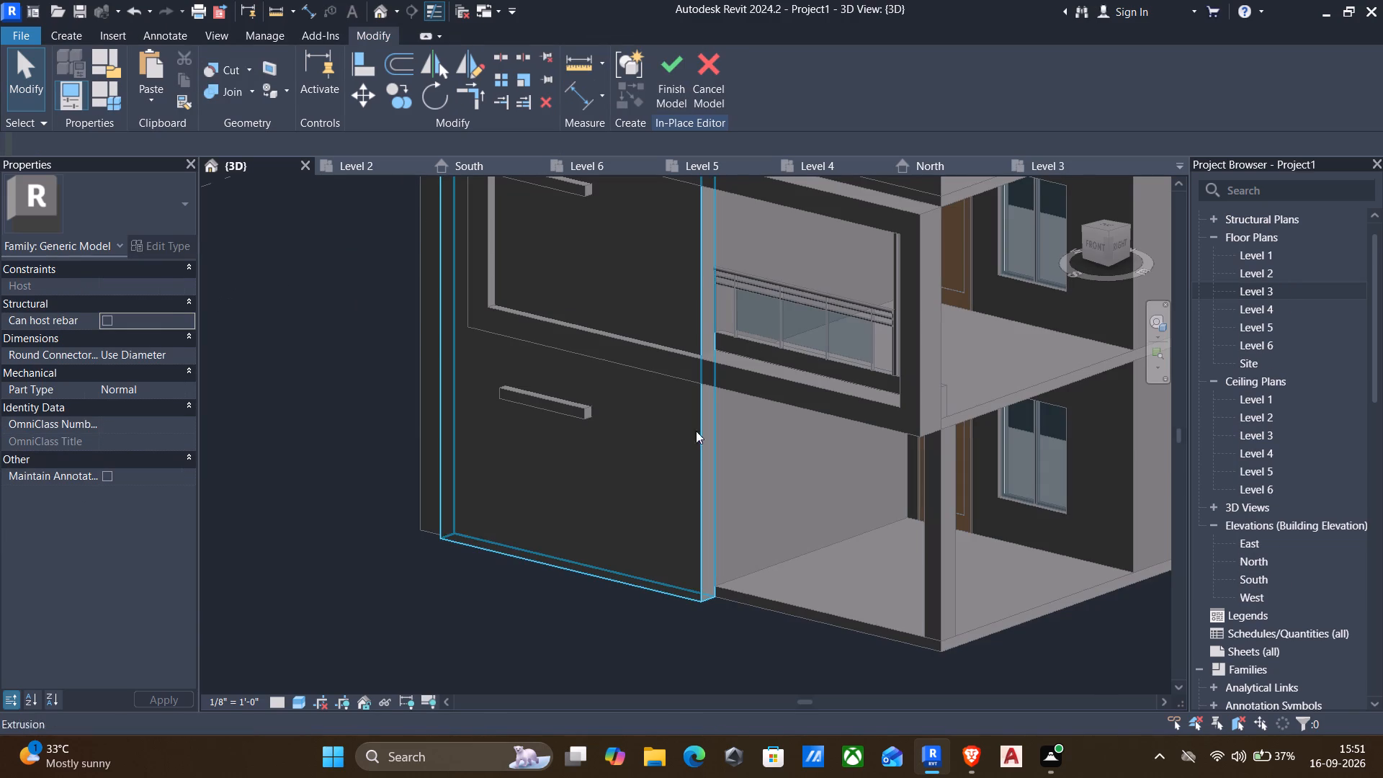
{"action": "left_click_drag", "start_coordinate": [699, 438], "coordinate": [699, 444]}
{"action": "left_click", "coordinate": [153, 282]}
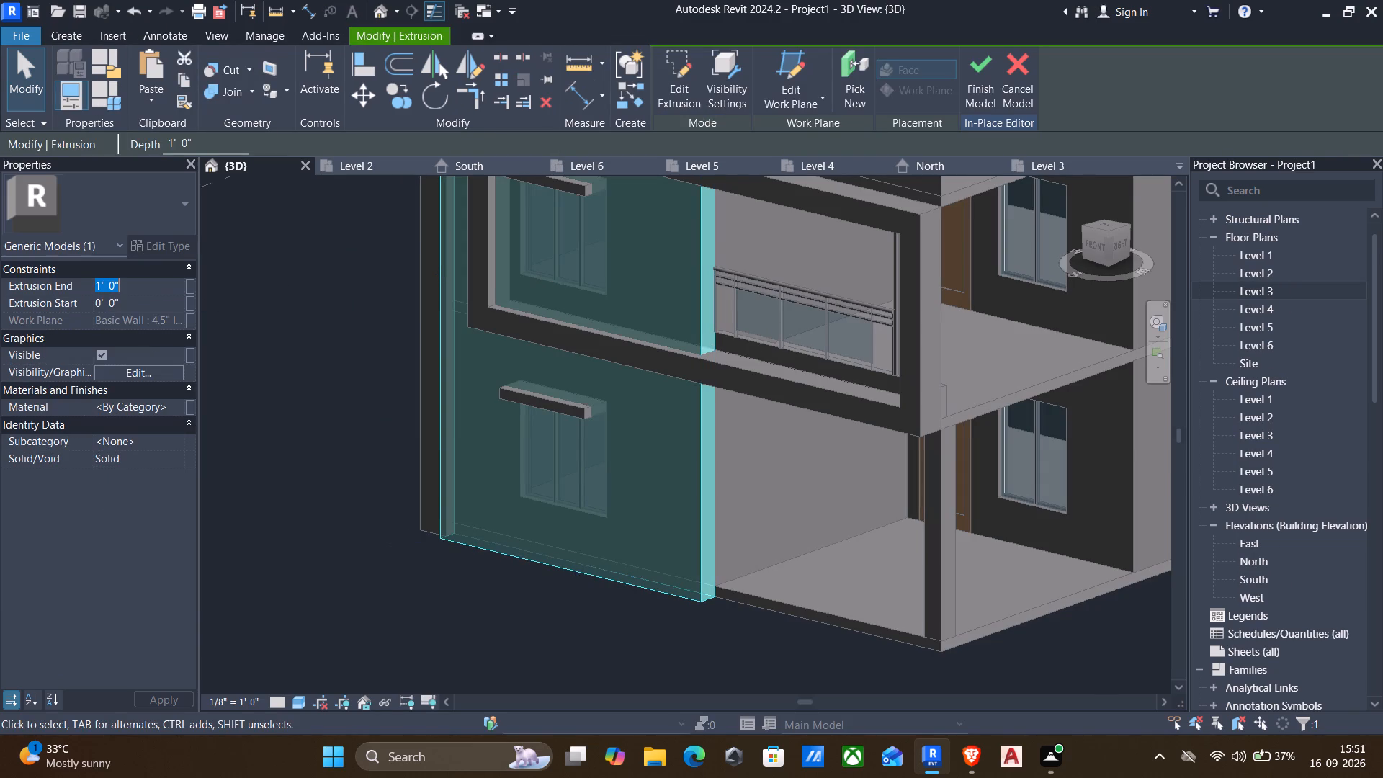
{"action": "type", "text": "0.4\""}
{"action": "key", "text": "Return"}
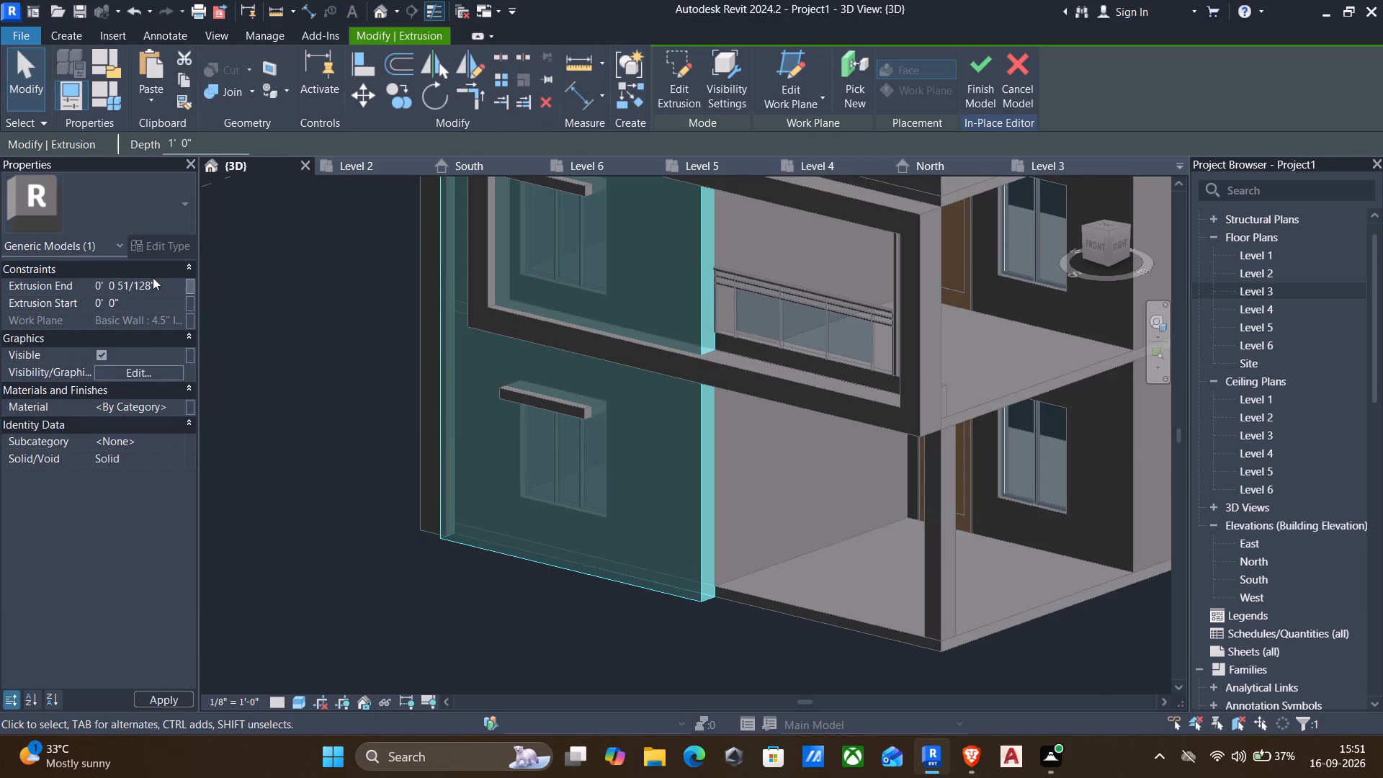
{"action": "left_click", "coordinate": [976, 69]}
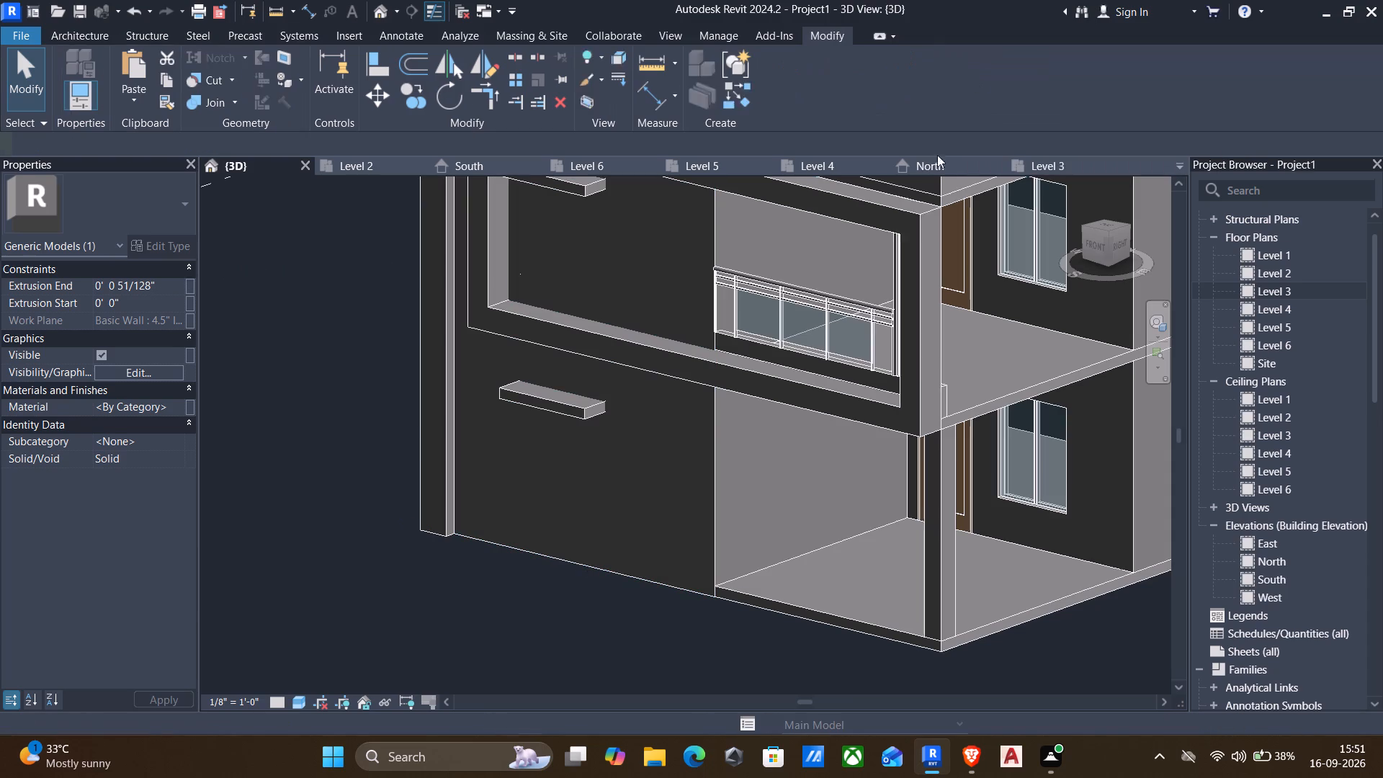
Examine the thin cladding panel and the projecting first-floor frame from the side of the house.
{"action": "scroll", "coordinate": [635, 442], "scroll_direction": "down", "scroll_amount": 1}
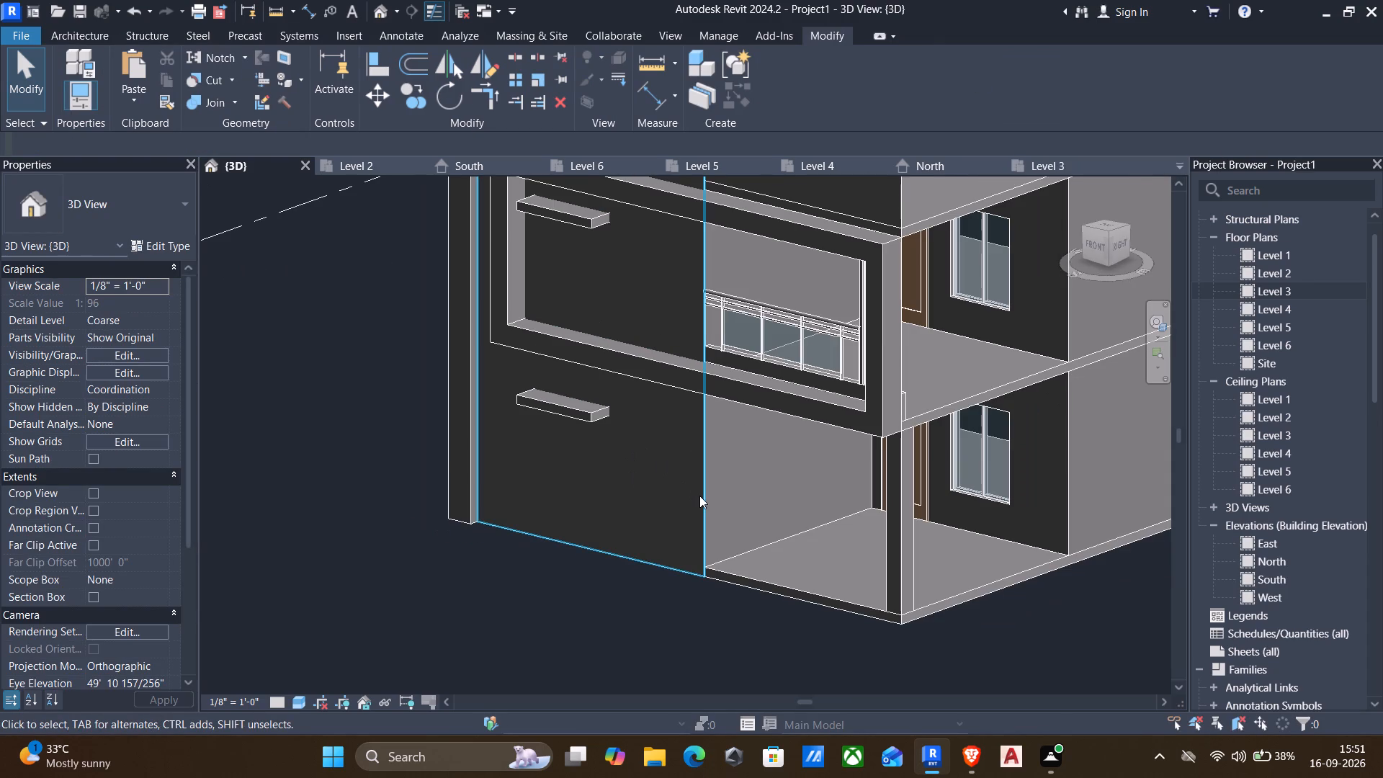
{"action": "middle_click_drag", "start_coordinate": [699, 506], "coordinate": [546, 512], "text": "shift"}
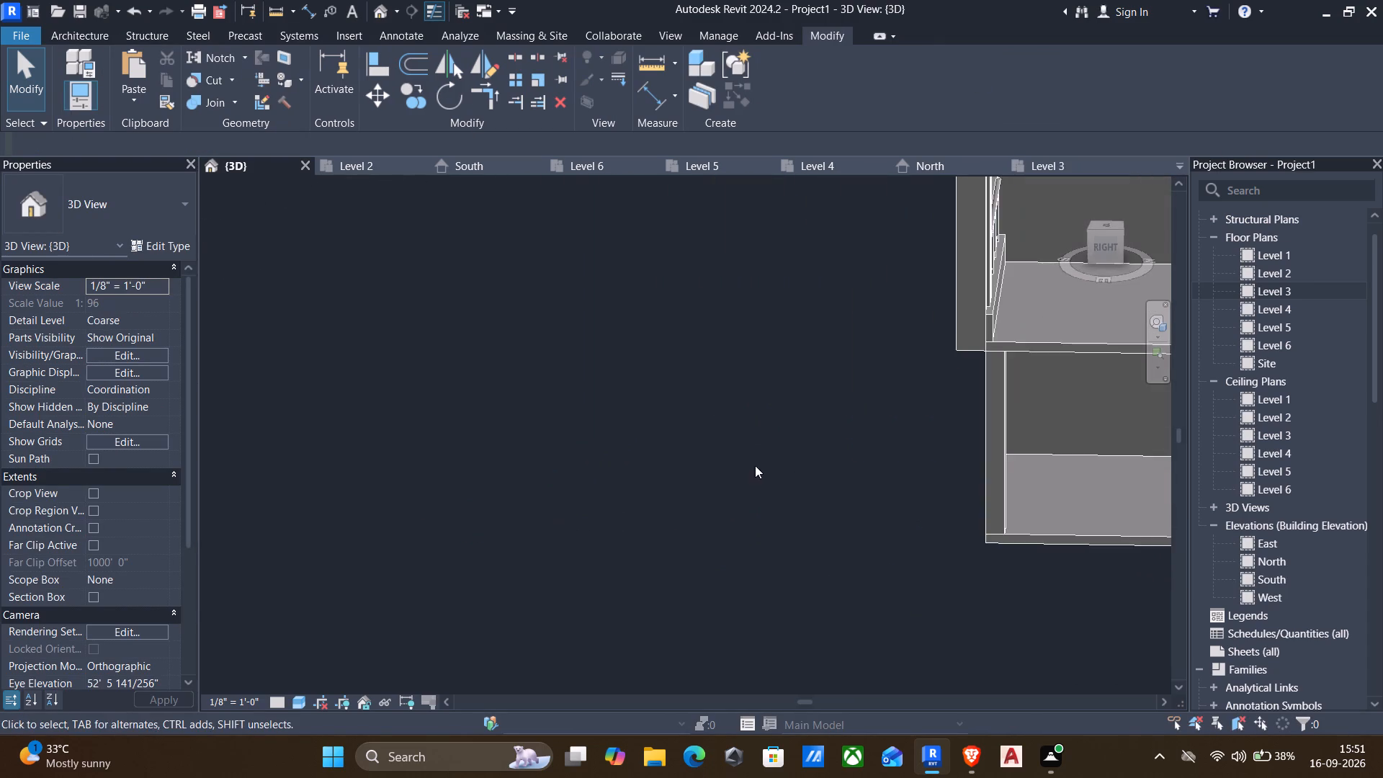
{"action": "middle_click_drag", "start_coordinate": [752, 470], "coordinate": [764, 624]}
{"action": "middle_click_drag", "start_coordinate": [905, 496], "coordinate": [942, 397], "text": "shift"}
{"action": "scroll", "coordinate": [933, 447], "scroll_direction": "up", "scroll_amount": 1}
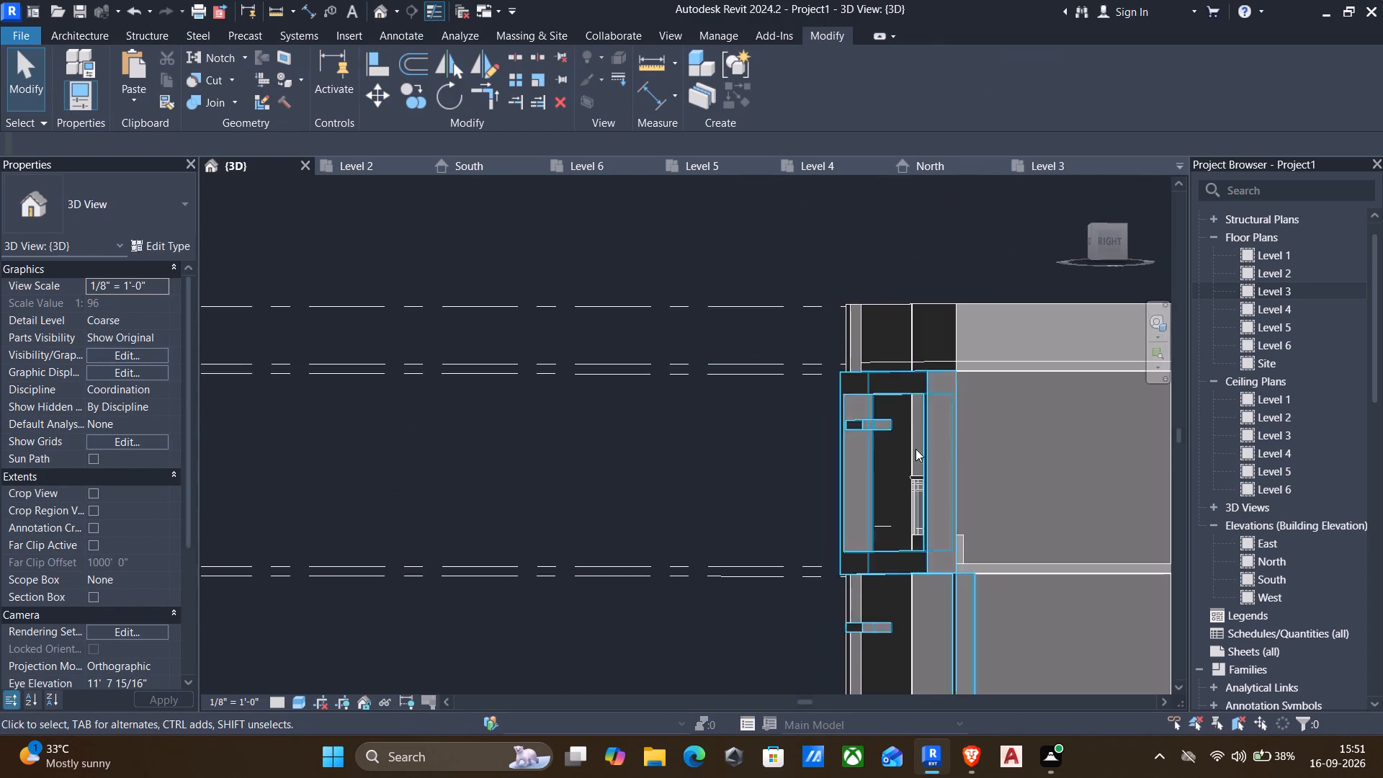
{"action": "scroll", "coordinate": [916, 449], "scroll_direction": "up", "scroll_amount": 4}
{"action": "scroll", "coordinate": [929, 435], "scroll_direction": "down", "scroll_amount": 2}
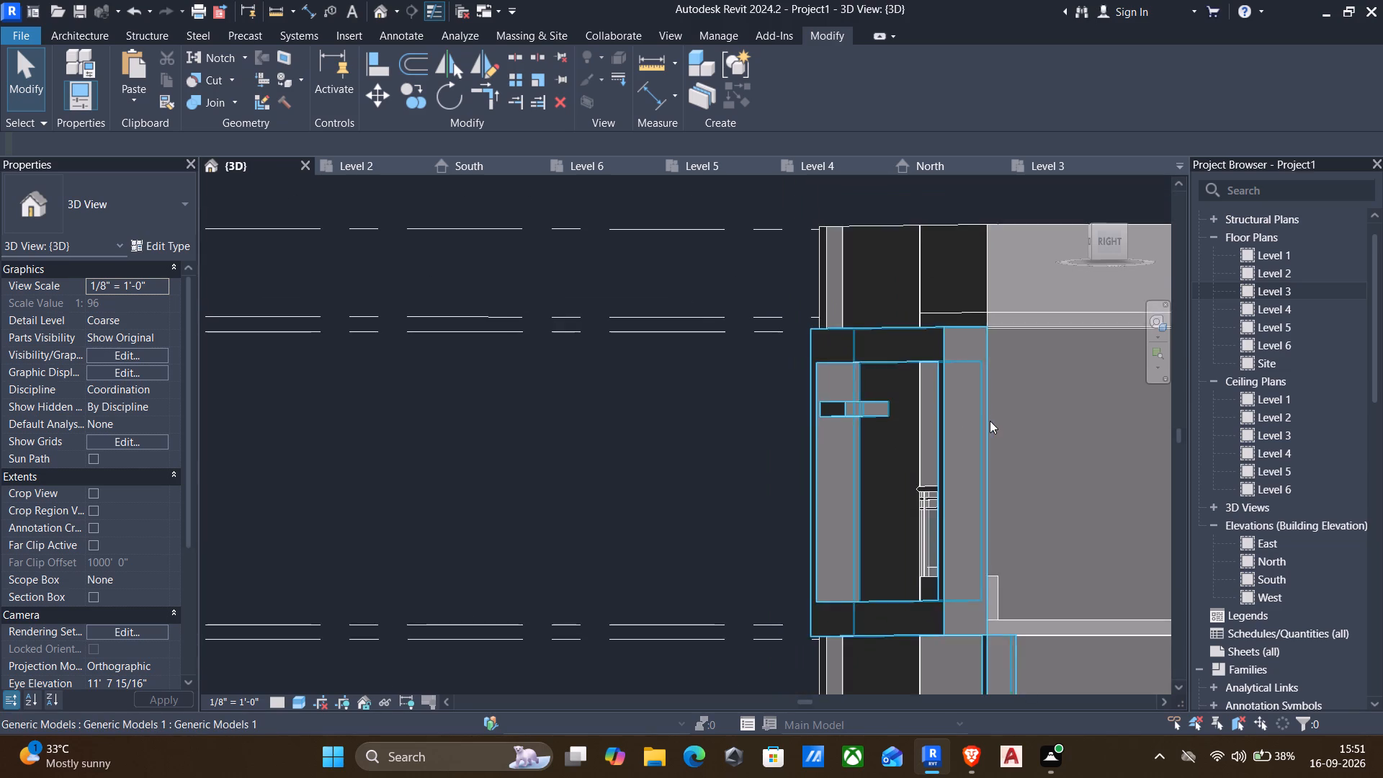
{"action": "scroll", "coordinate": [990, 421], "scroll_direction": "up", "scroll_amount": 3}
{"action": "middle_click_drag", "start_coordinate": [873, 454], "coordinate": [903, 452], "text": "shift"}
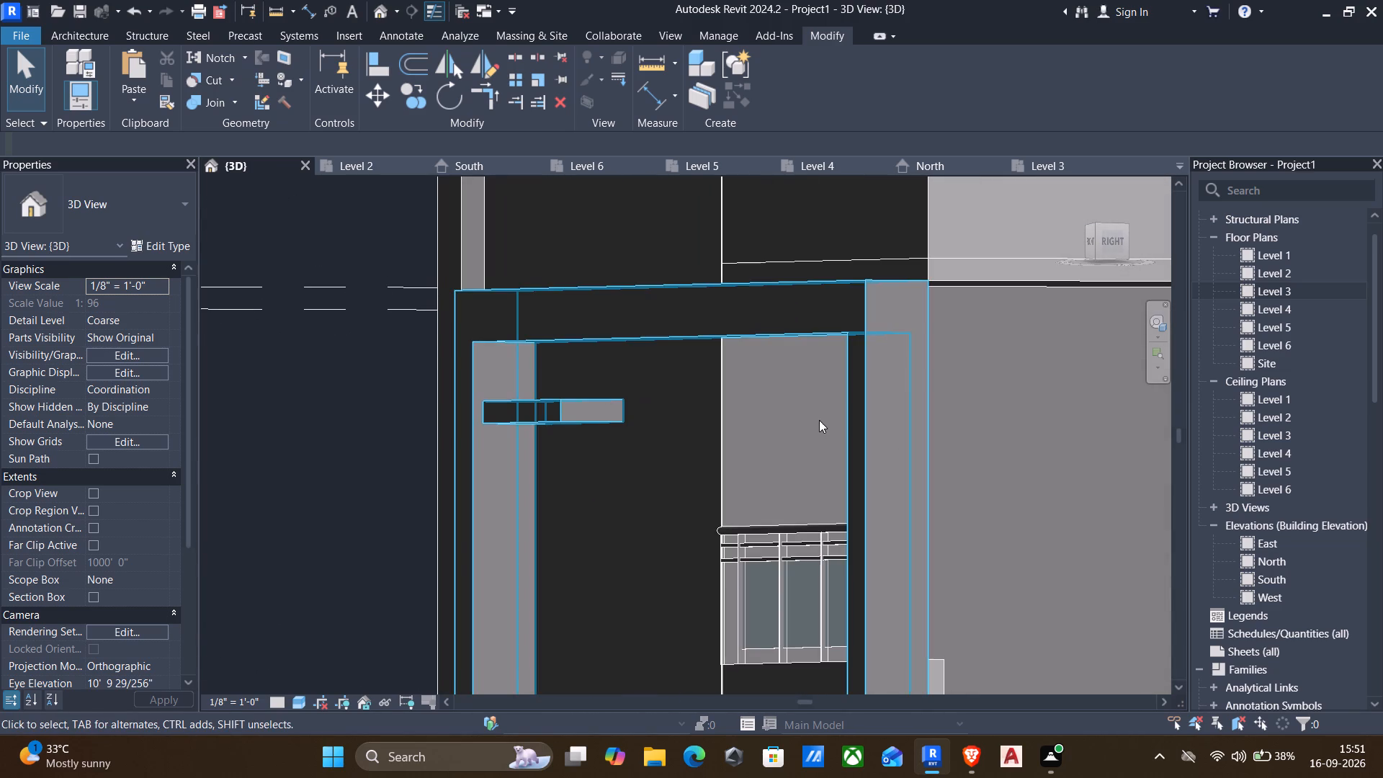
Align the "wall ext" cladding panel's porch-side edge with the 9" wall's face beside the ground-floor porch.
{"action": "key", "text": "a"}
{"action": "key", "text": "l"}
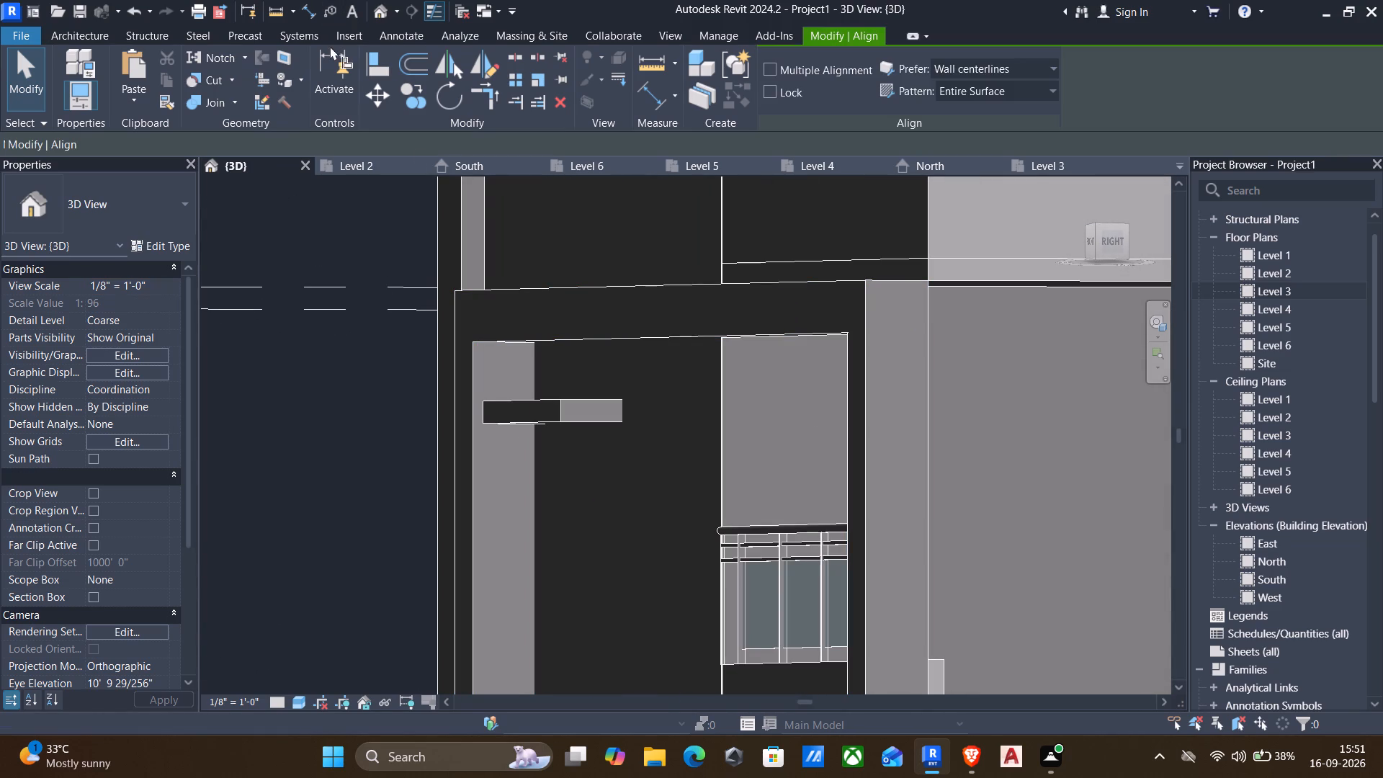
{"action": "middle_click_drag", "start_coordinate": [760, 427], "coordinate": [730, 438]}
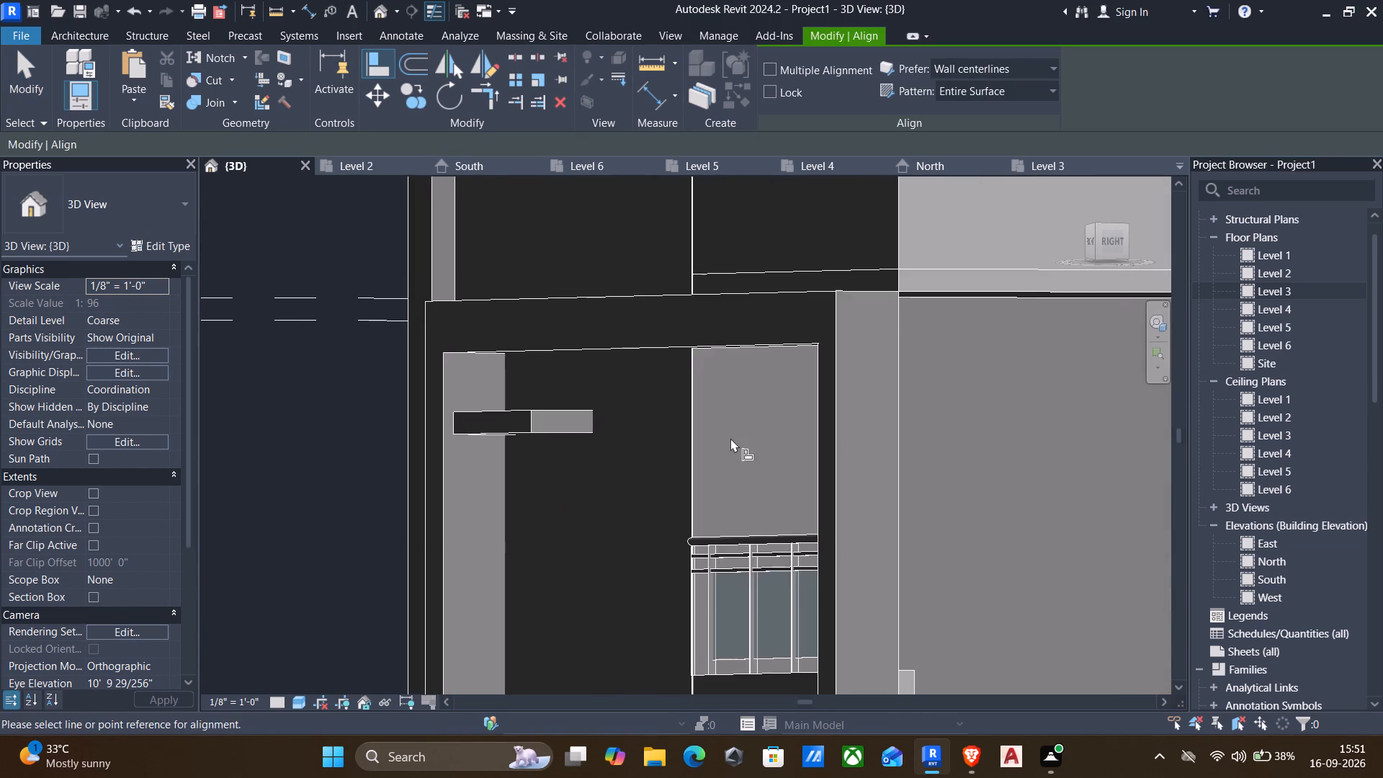
{"action": "middle_click_drag", "start_coordinate": [727, 441], "coordinate": [688, 465], "text": "shift"}
{"action": "scroll", "coordinate": [970, 455], "scroll_direction": "down", "scroll_amount": 2}
{"action": "middle_click_drag", "start_coordinate": [1012, 372], "coordinate": [957, 434]}
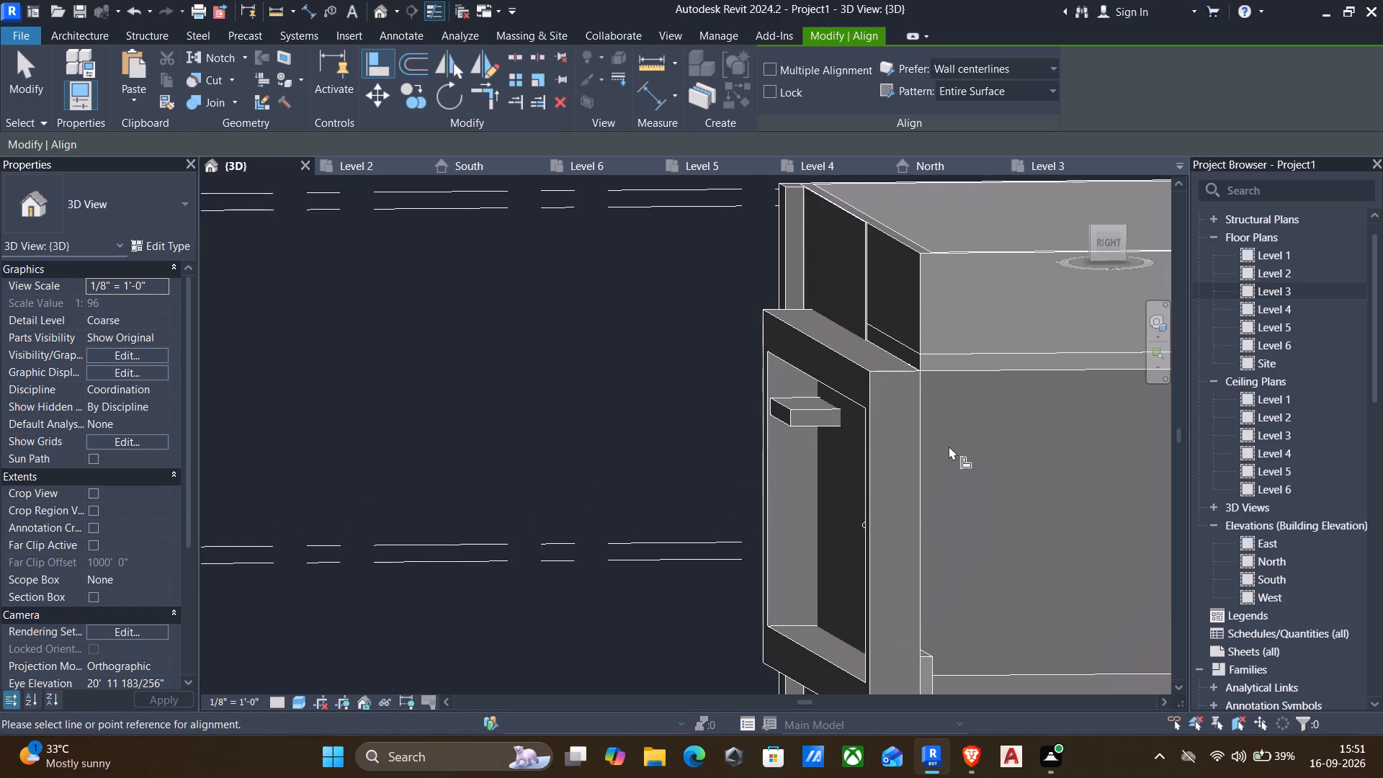
{"action": "middle_click_drag", "start_coordinate": [892, 513], "coordinate": [936, 451], "text": "shift"}
{"action": "scroll", "coordinate": [780, 553], "scroll_direction": "down", "scroll_amount": 2}
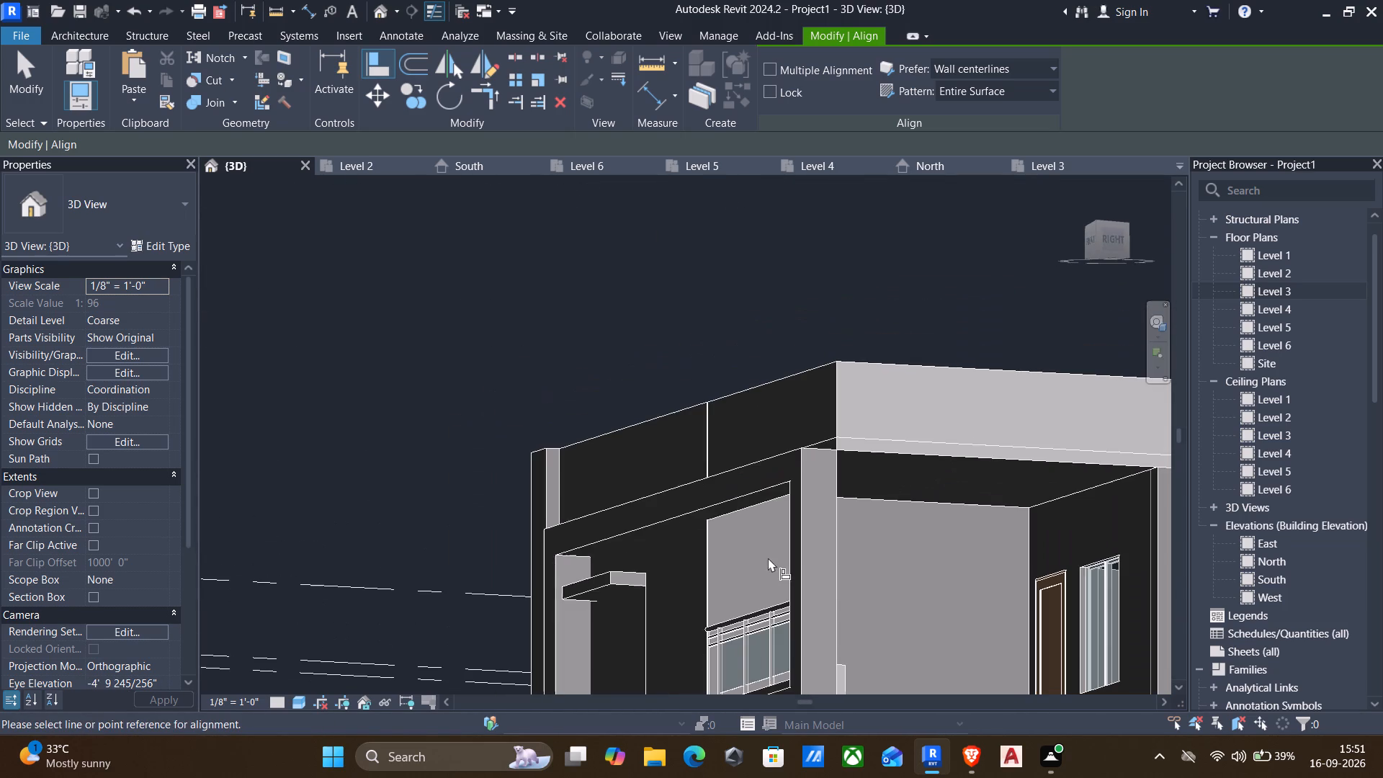
{"action": "middle_click_drag", "start_coordinate": [735, 560], "coordinate": [745, 481]}
{"action": "scroll", "coordinate": [707, 534], "scroll_direction": "down", "scroll_amount": 2}
{"action": "middle_click_drag", "start_coordinate": [704, 547], "coordinate": [704, 546]}
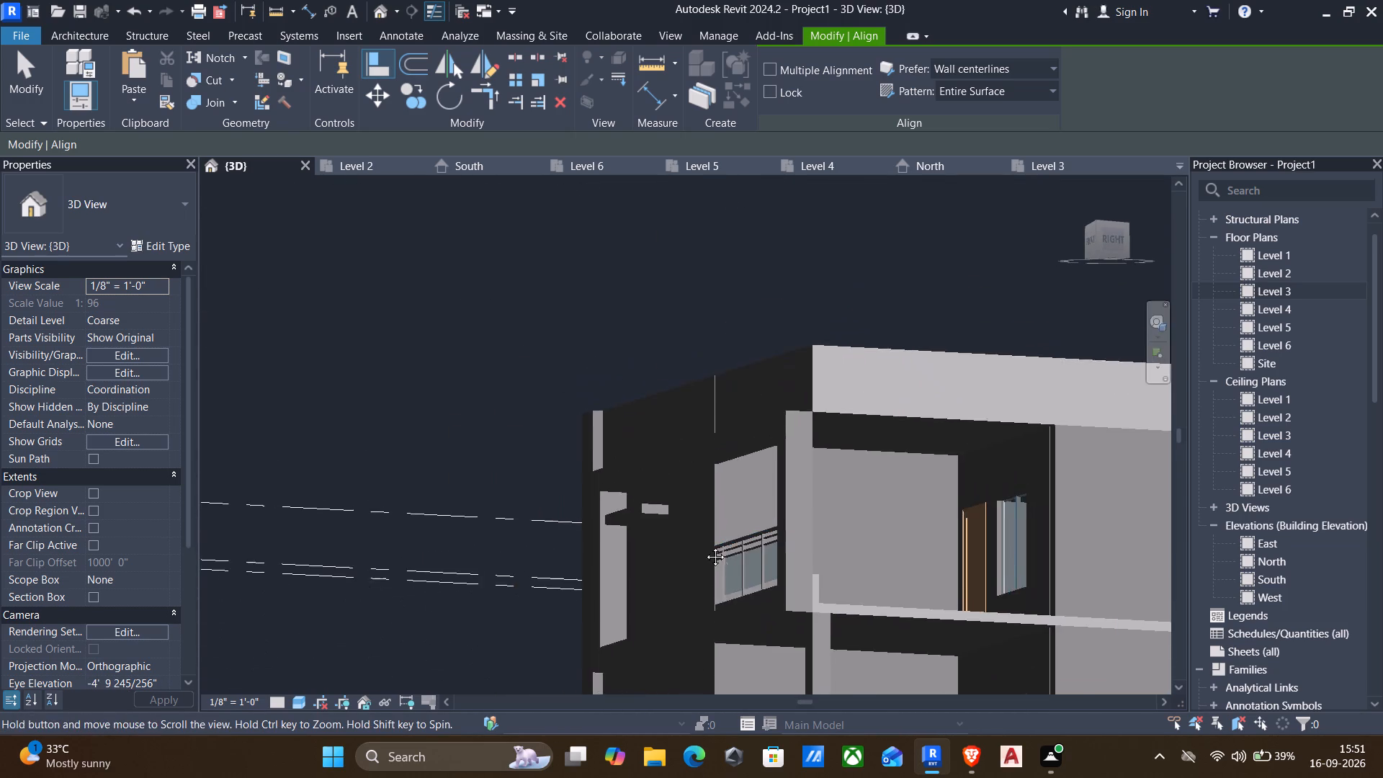
{"action": "middle_click_drag", "start_coordinate": [704, 546], "coordinate": [748, 303]}
{"action": "scroll", "coordinate": [788, 497], "scroll_direction": "up", "scroll_amount": 4}
{"action": "middle_click_drag", "start_coordinate": [760, 534], "coordinate": [755, 536], "text": "shift"}
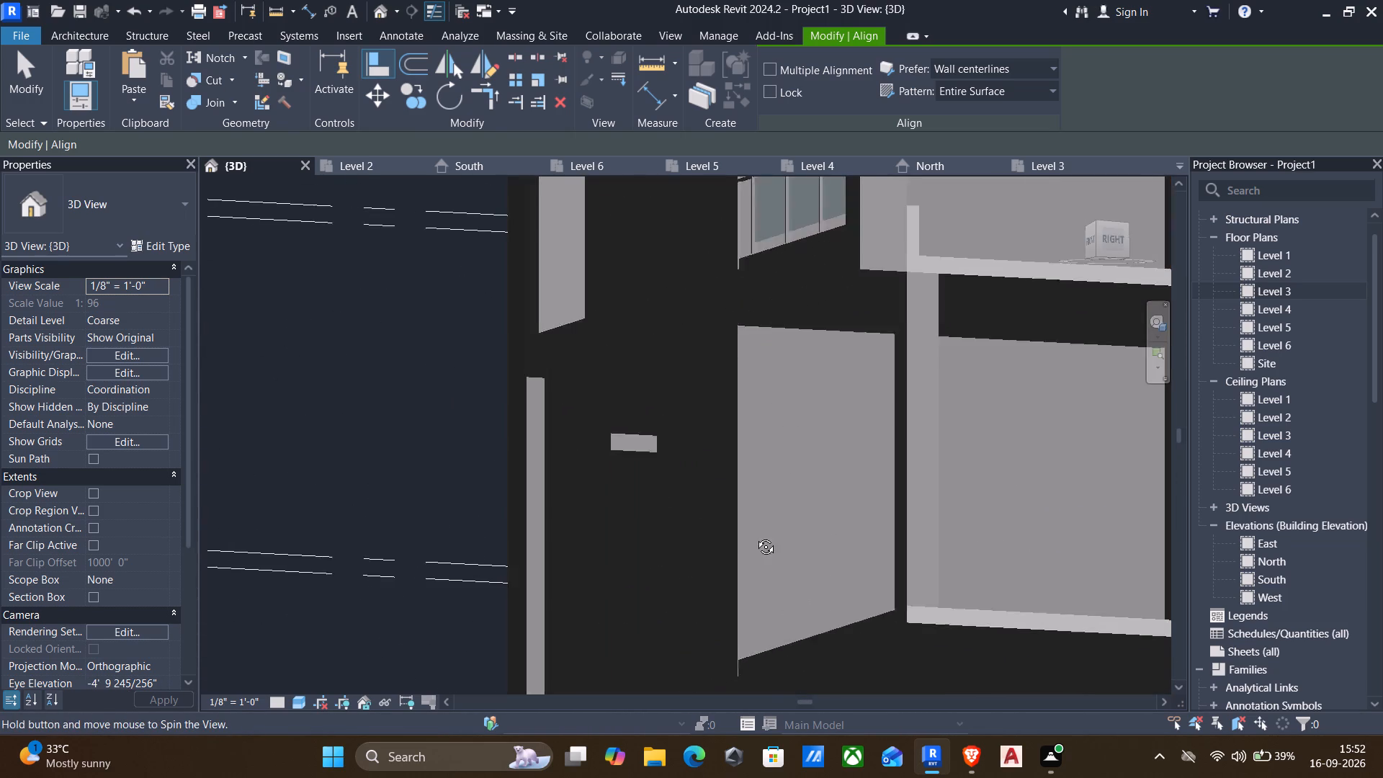
{"action": "middle_click_drag", "start_coordinate": [755, 536], "coordinate": [720, 611], "text": "shift"}
{"action": "middle_click_drag", "start_coordinate": [944, 473], "coordinate": [934, 473], "text": "shift"}
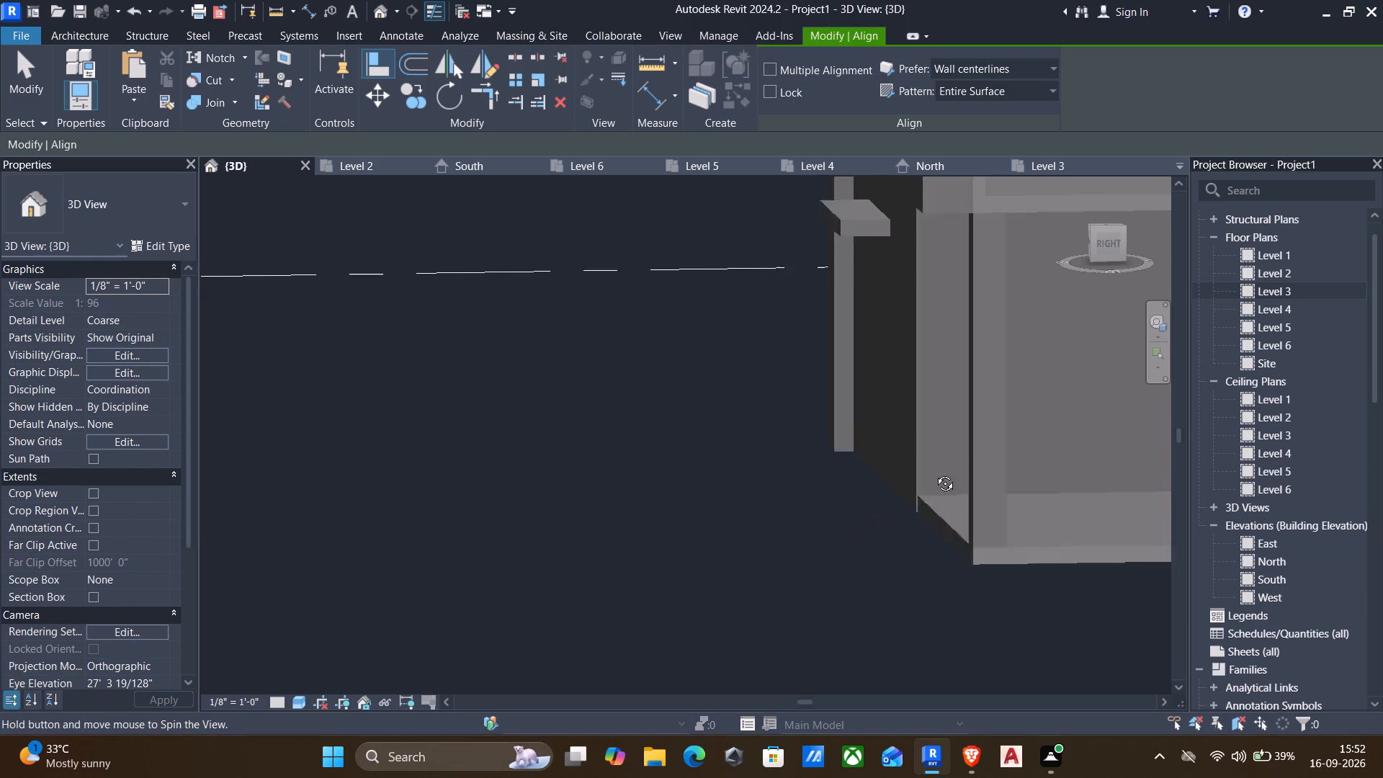
{"action": "middle_click_drag", "start_coordinate": [934, 473], "coordinate": [869, 488], "text": "shift"}
{"action": "scroll", "coordinate": [900, 485], "scroll_direction": "down", "scroll_amount": 2}
{"action": "middle_click_drag", "start_coordinate": [970, 438], "coordinate": [808, 519]}
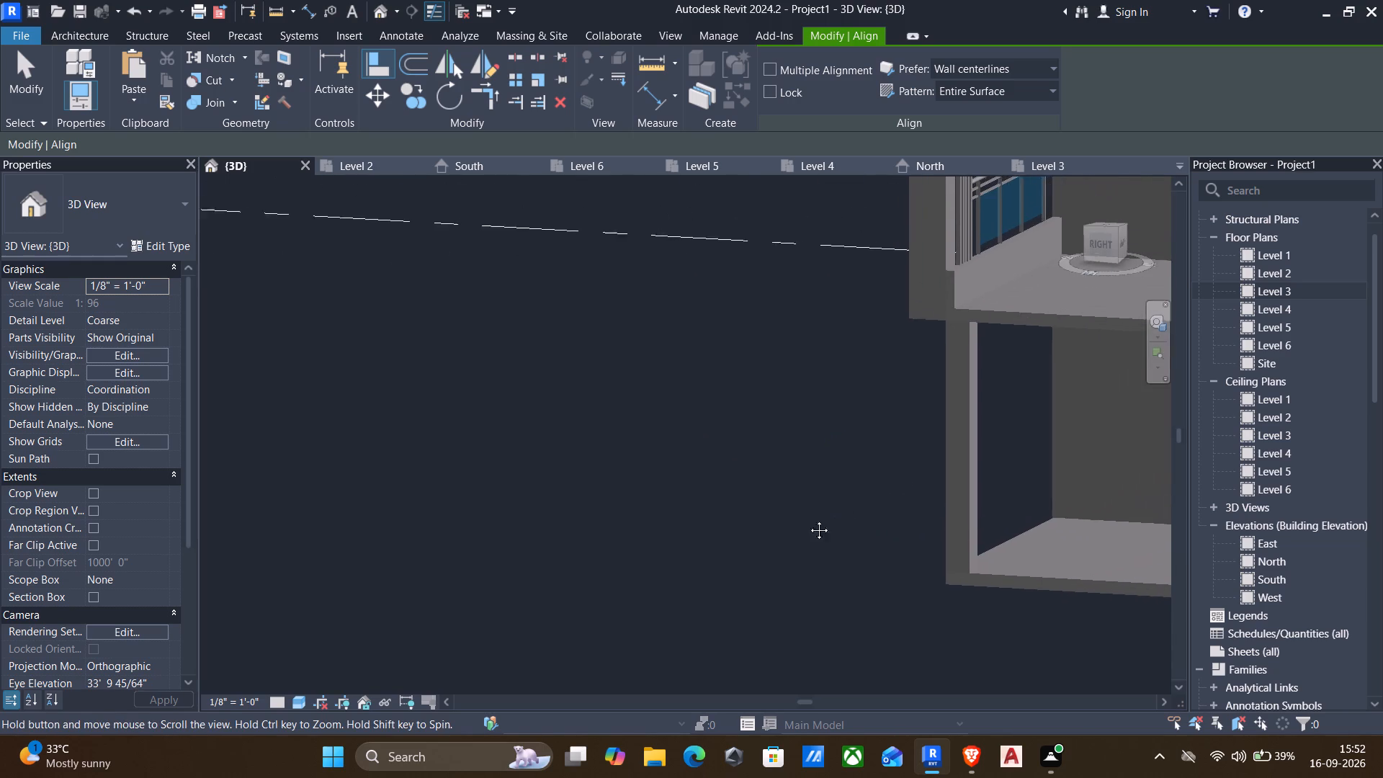
{"action": "middle_click_drag", "start_coordinate": [808, 519], "coordinate": [752, 545]}
{"action": "scroll", "coordinate": [994, 520], "scroll_direction": "up", "scroll_amount": 4}
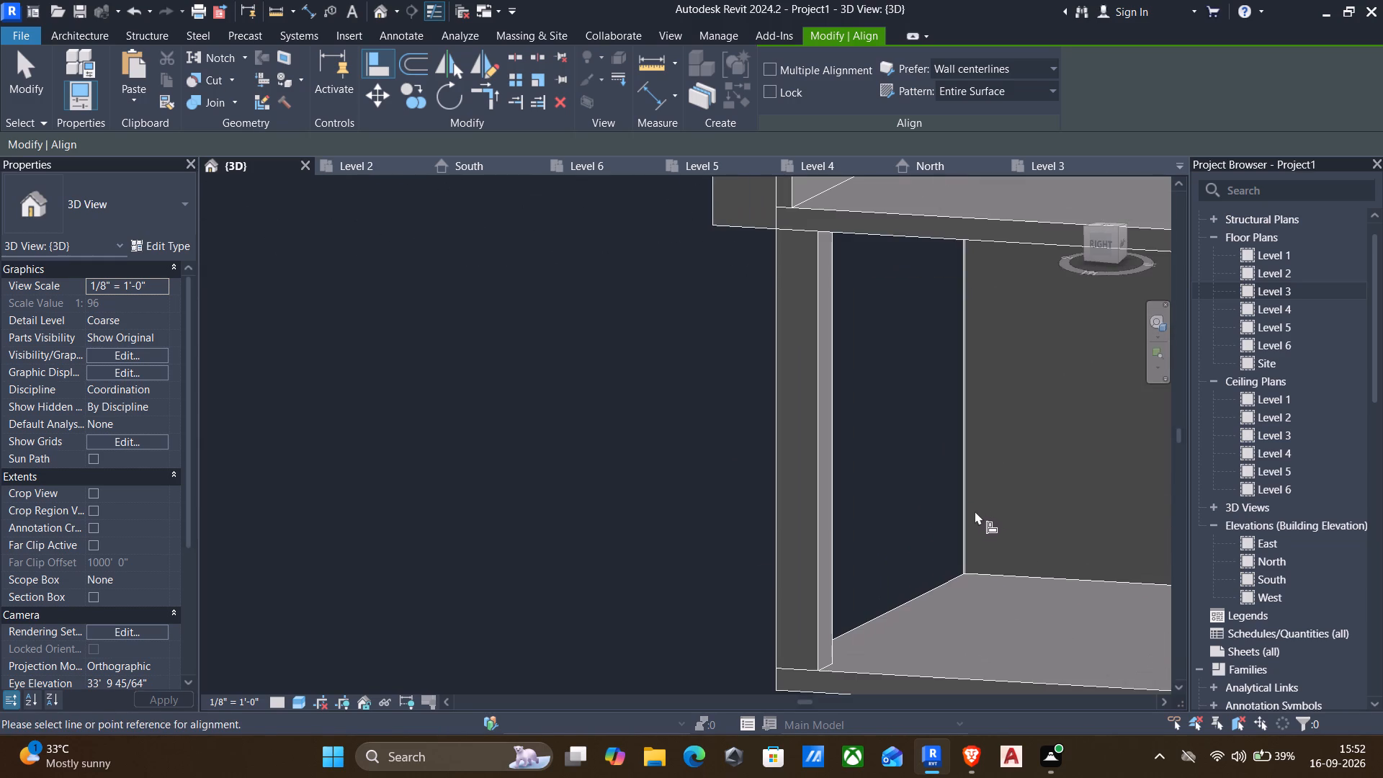
{"action": "left_click", "coordinate": [992, 344]}
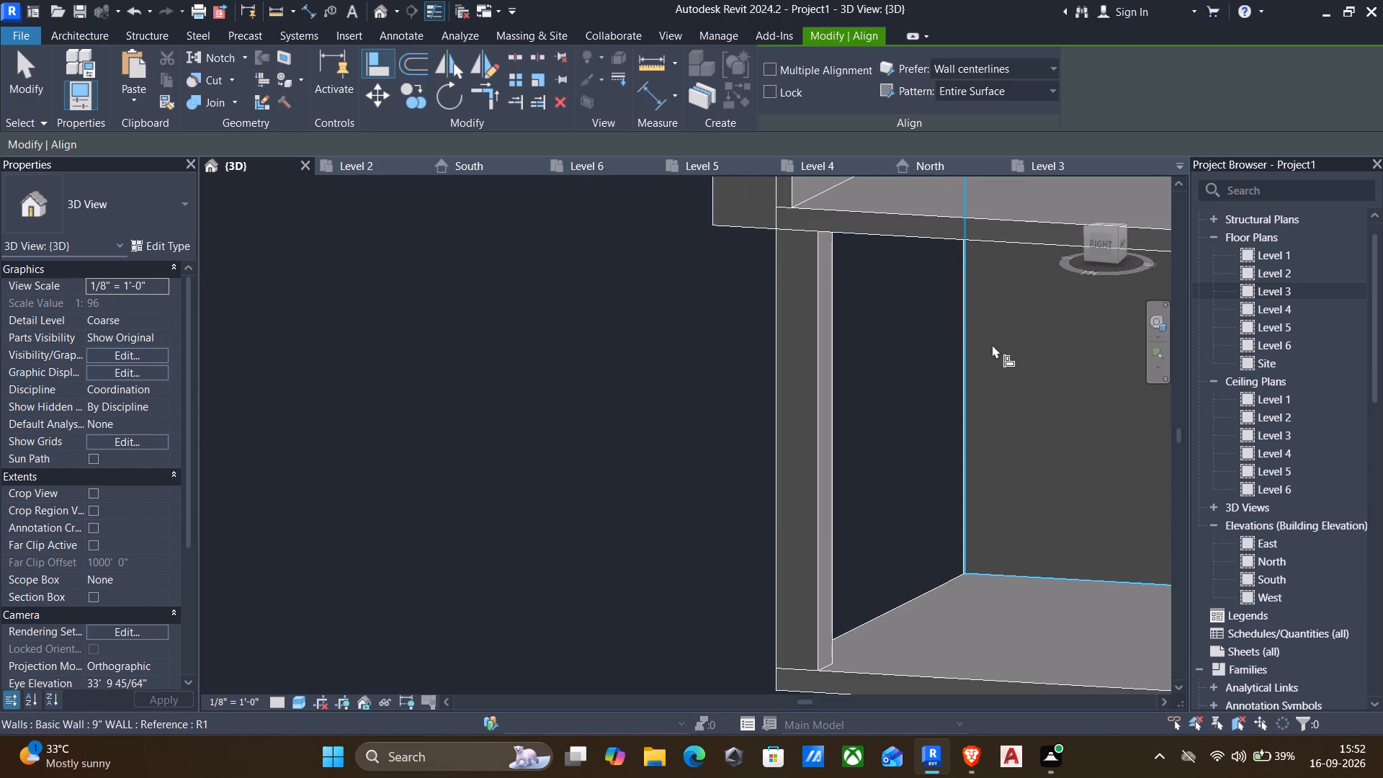
{"action": "left_click", "coordinate": [989, 574]}
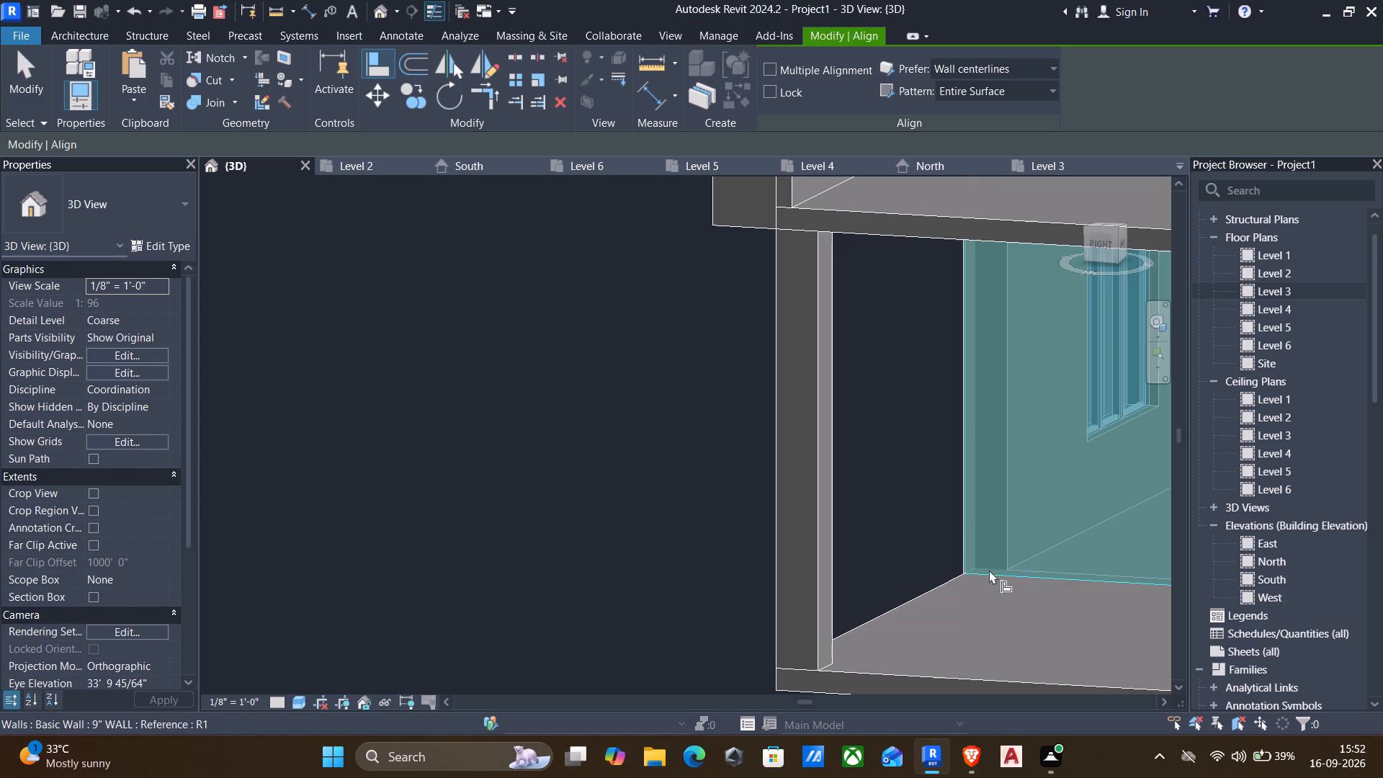
{"action": "middle_click_drag", "start_coordinate": [892, 524], "coordinate": [923, 524], "text": "shift"}
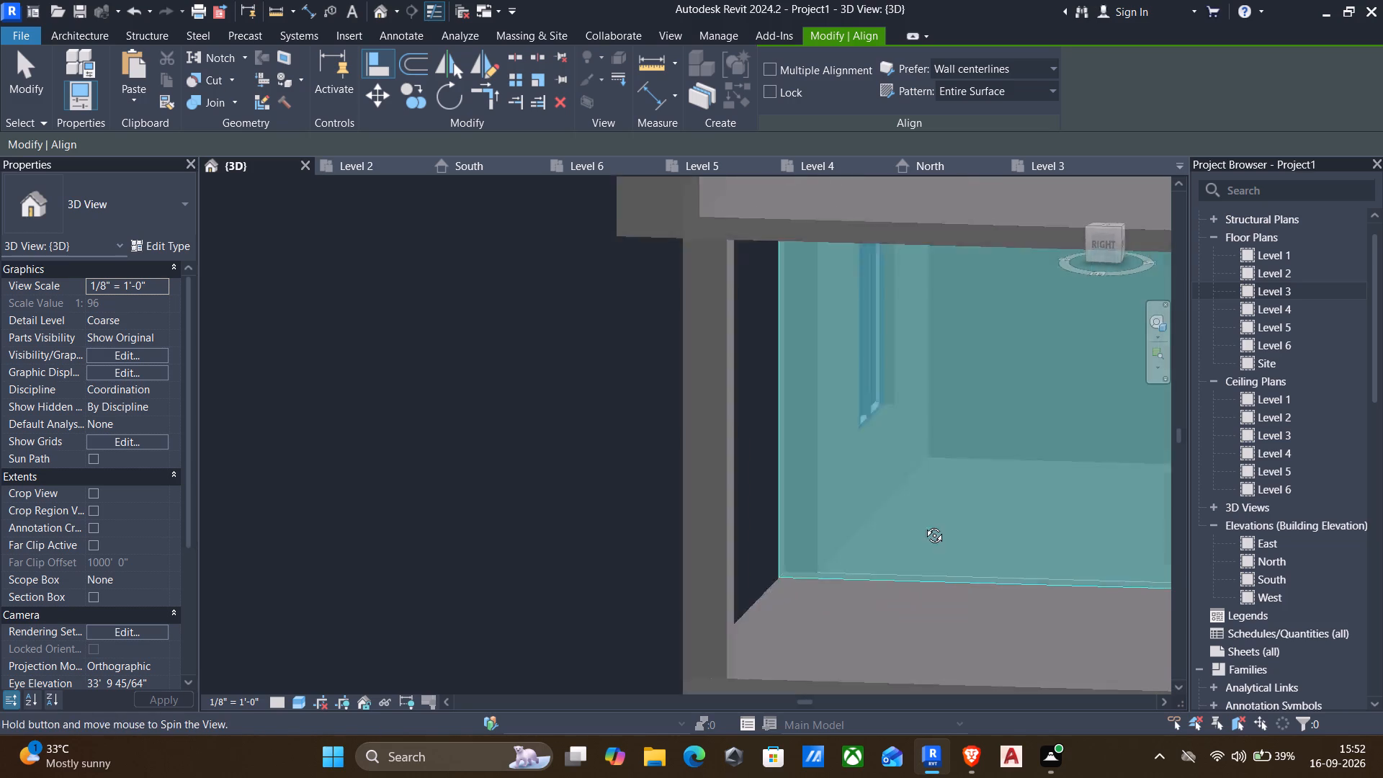
{"action": "middle_click_drag", "start_coordinate": [923, 524], "coordinate": [933, 523], "text": "shift"}
{"action": "scroll", "coordinate": [618, 501], "scroll_direction": "up", "scroll_amount": 4}
{"action": "middle_click_drag", "start_coordinate": [596, 466], "coordinate": [623, 466], "text": "shift"}
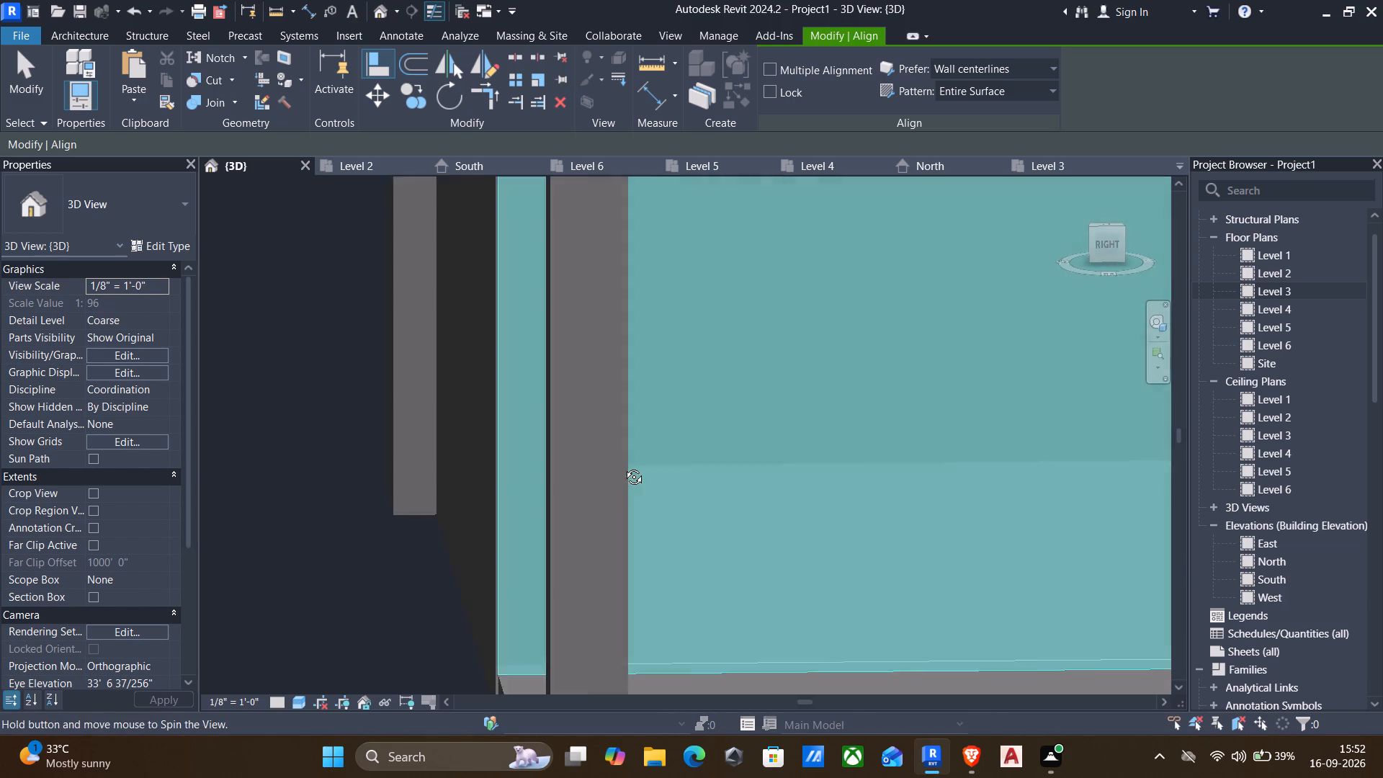
{"action": "middle_click_drag", "start_coordinate": [623, 466], "coordinate": [631, 465], "text": "shift"}
{"action": "scroll", "coordinate": [370, 470], "scroll_direction": "up", "scroll_amount": 5}
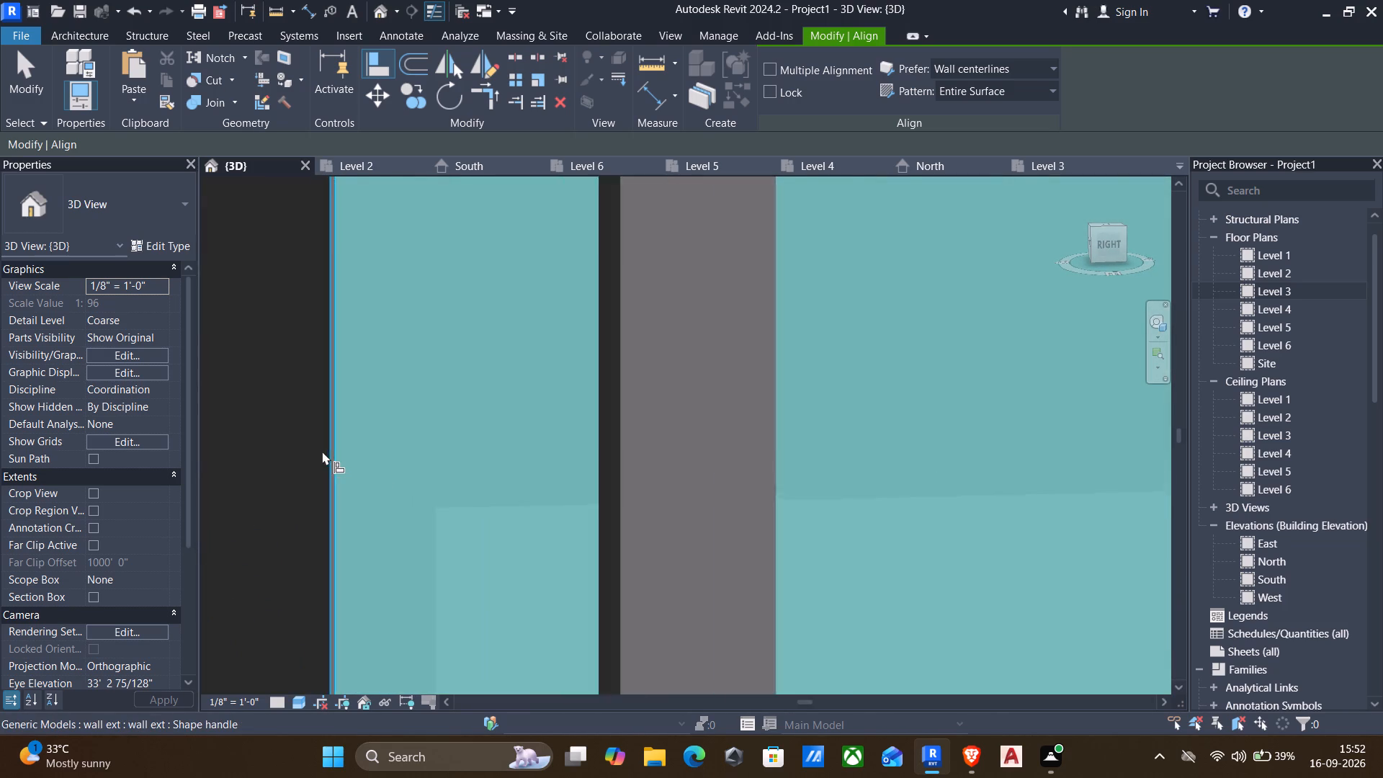
{"action": "scroll", "coordinate": [322, 451], "scroll_direction": "up", "scroll_amount": 4}
{"action": "left_click", "coordinate": [331, 446]}
{"action": "scroll", "coordinate": [331, 446], "scroll_direction": "down", "scroll_amount": 4}
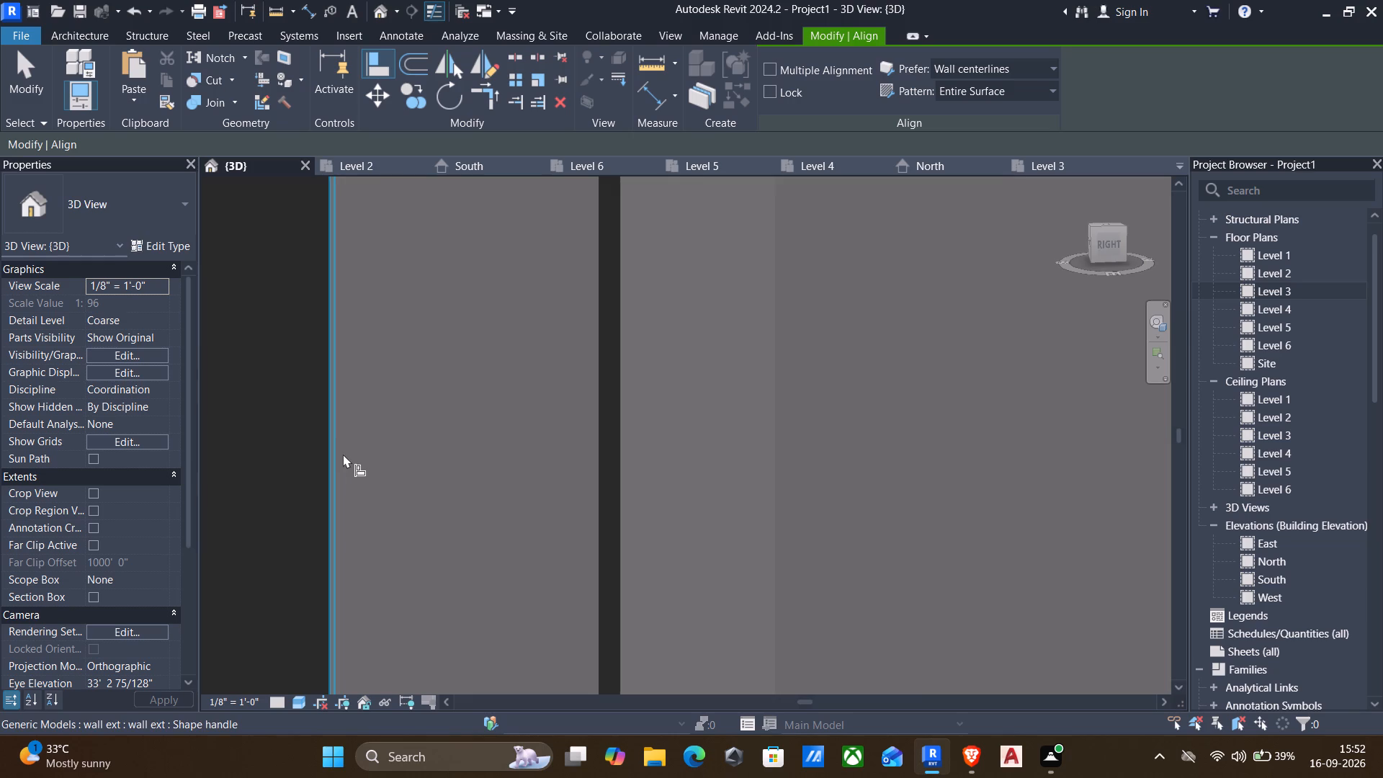
{"action": "scroll", "coordinate": [343, 453], "scroll_direction": "down", "scroll_amount": 14}
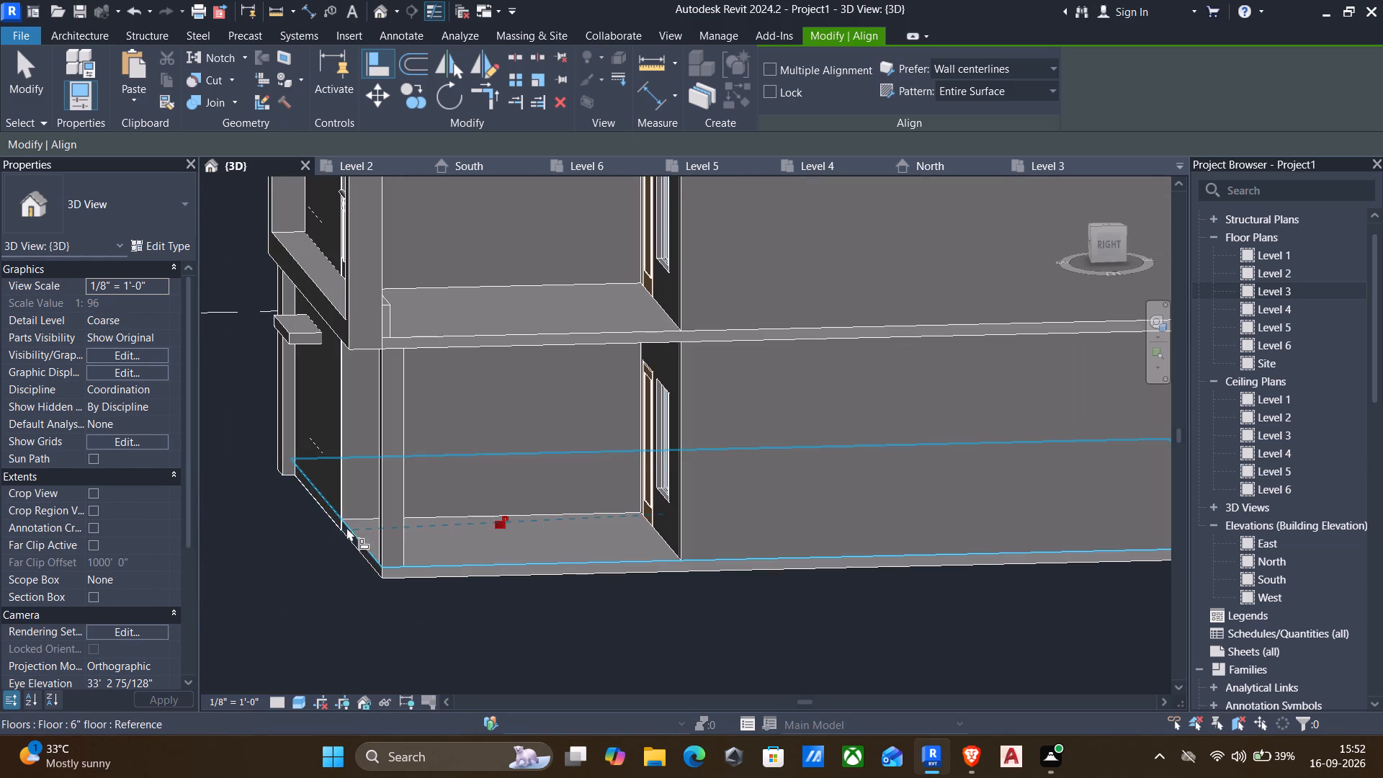
{"action": "key", "text": "Escape"}
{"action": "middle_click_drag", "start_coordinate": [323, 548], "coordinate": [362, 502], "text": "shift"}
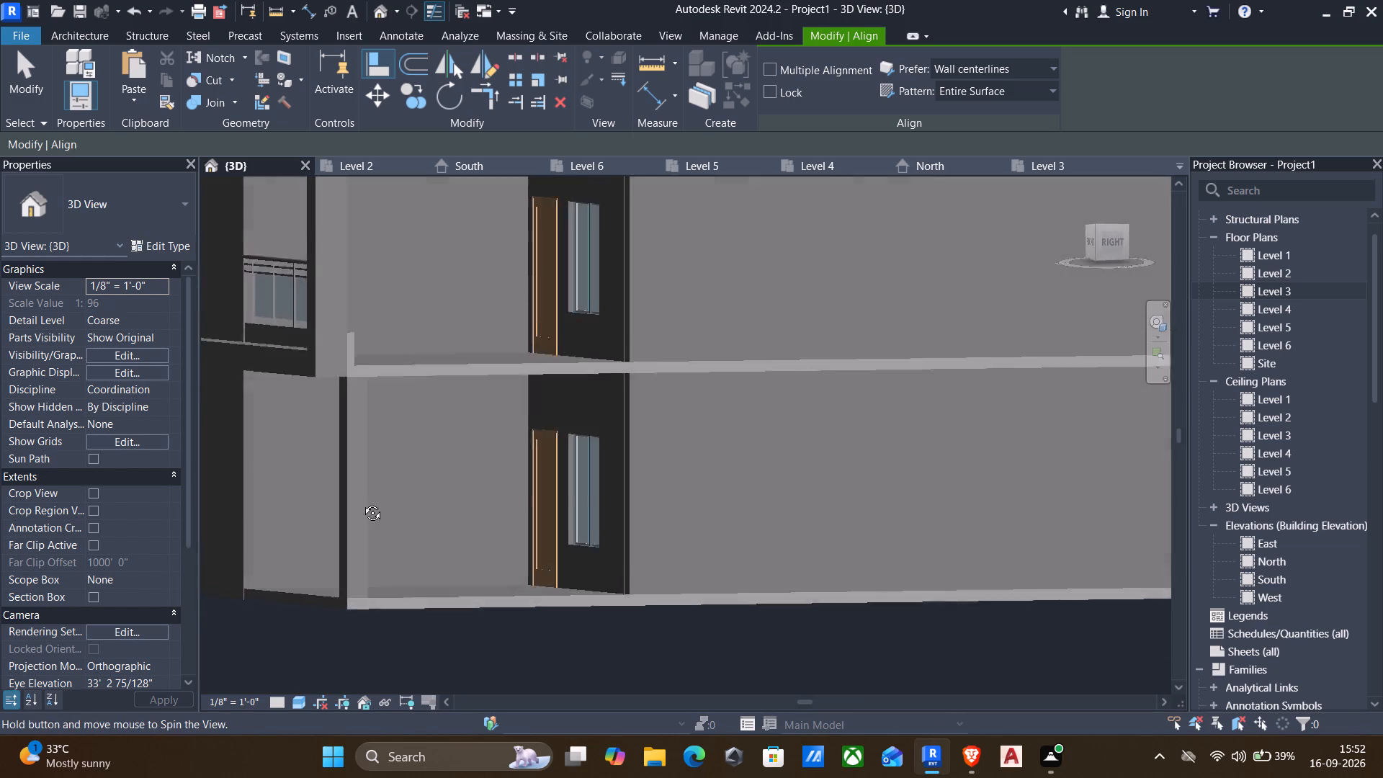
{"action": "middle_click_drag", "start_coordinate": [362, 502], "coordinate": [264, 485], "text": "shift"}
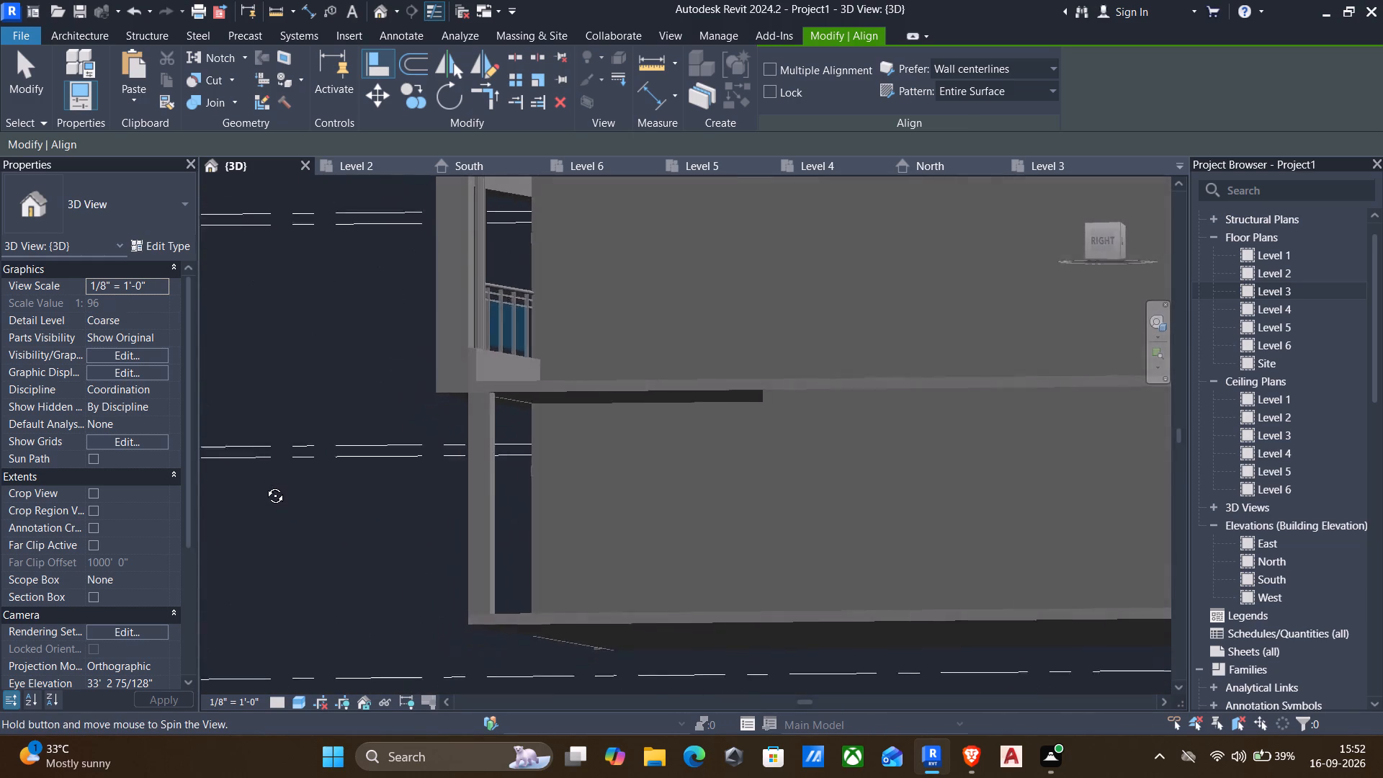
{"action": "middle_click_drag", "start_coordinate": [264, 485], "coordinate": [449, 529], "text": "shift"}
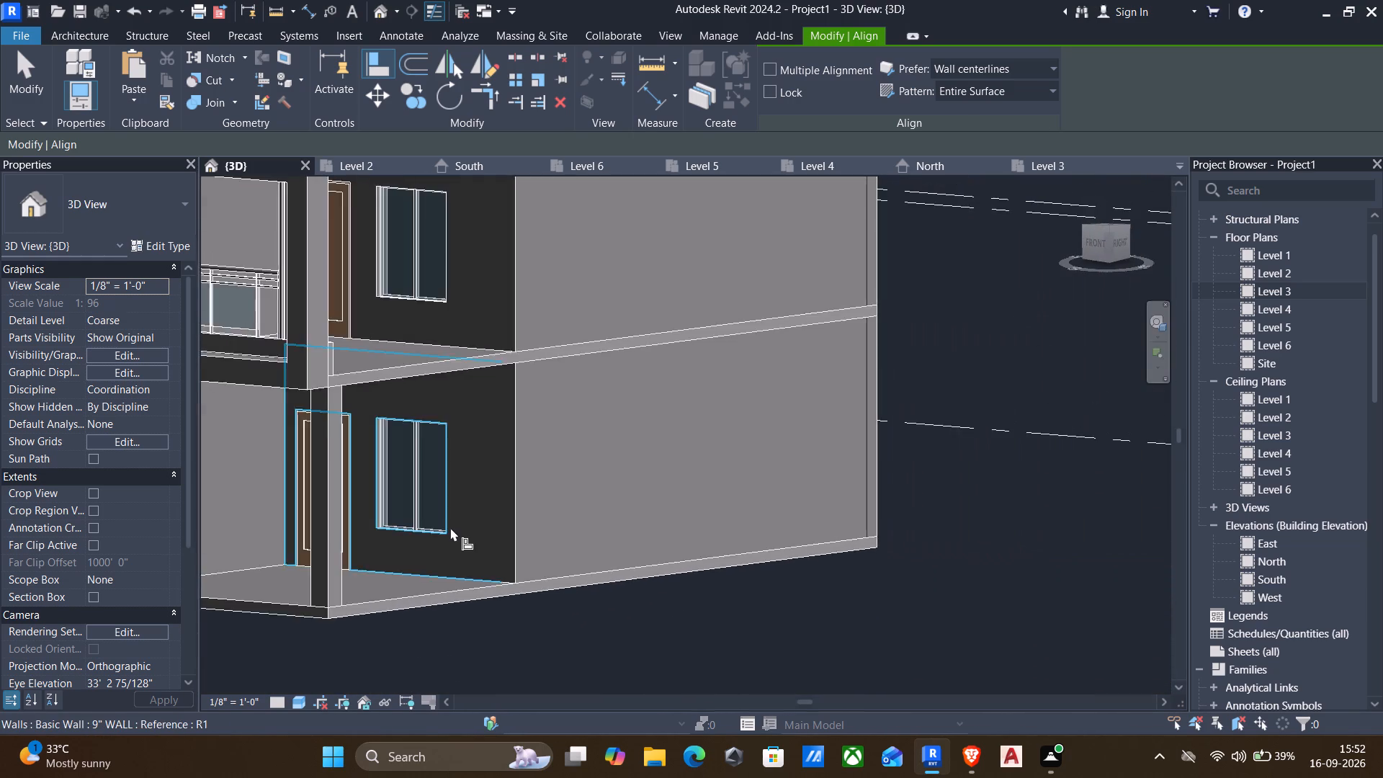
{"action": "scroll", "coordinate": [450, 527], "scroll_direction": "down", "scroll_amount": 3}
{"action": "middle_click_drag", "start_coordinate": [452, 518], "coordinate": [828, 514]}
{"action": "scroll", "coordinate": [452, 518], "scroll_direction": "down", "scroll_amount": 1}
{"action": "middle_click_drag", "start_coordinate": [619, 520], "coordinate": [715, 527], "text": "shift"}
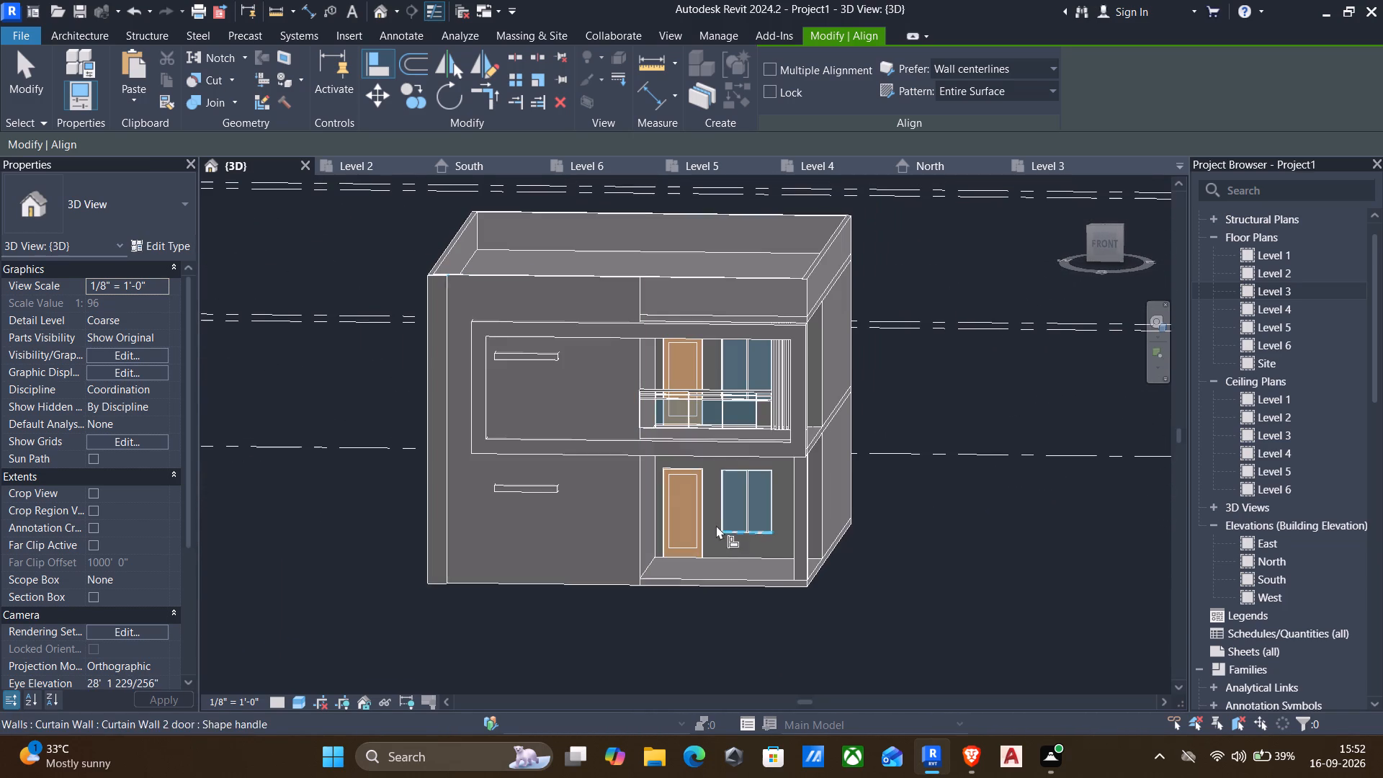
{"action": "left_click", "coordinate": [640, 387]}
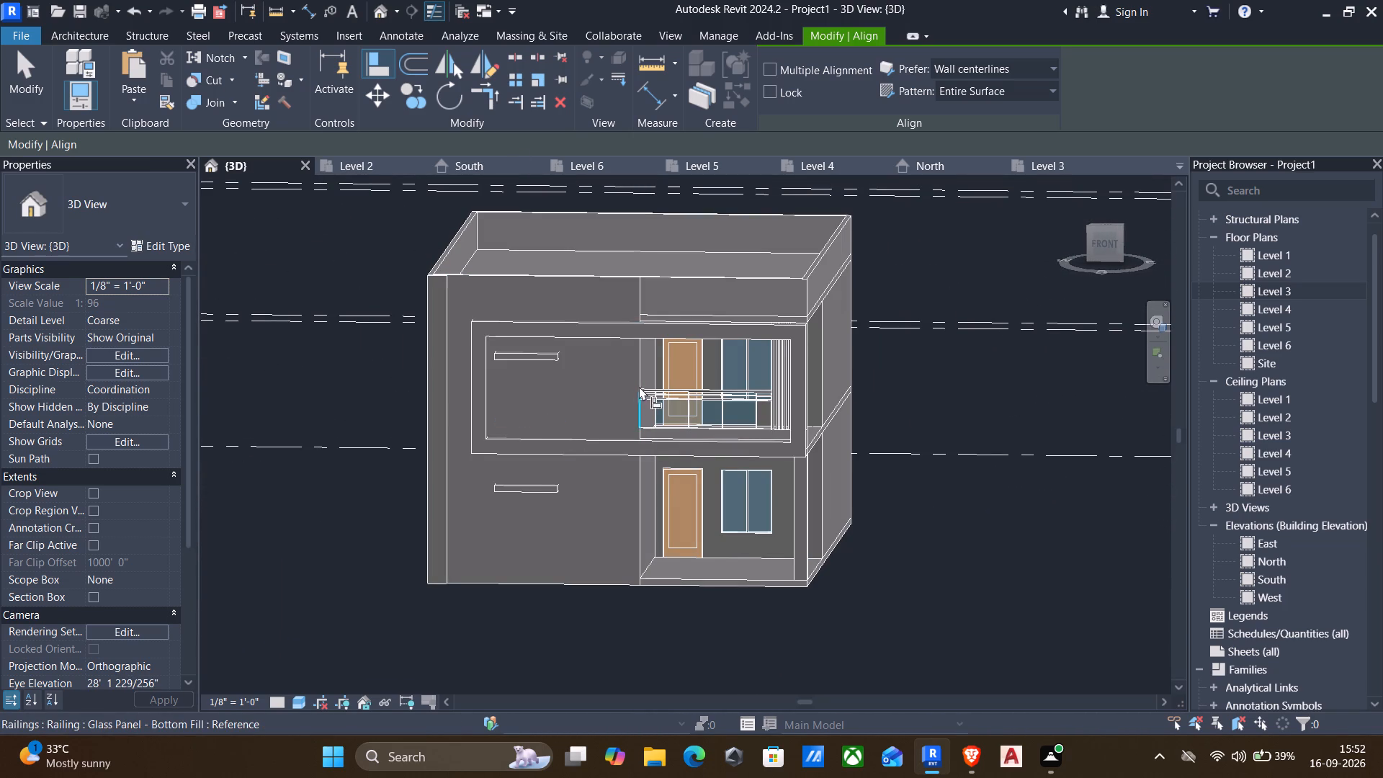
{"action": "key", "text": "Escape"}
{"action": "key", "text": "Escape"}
Edit the front wall's in-place cladding model and start a void extrusion with its work plane set on the panel's extrusion.
{"action": "left_click", "coordinate": [637, 377]}
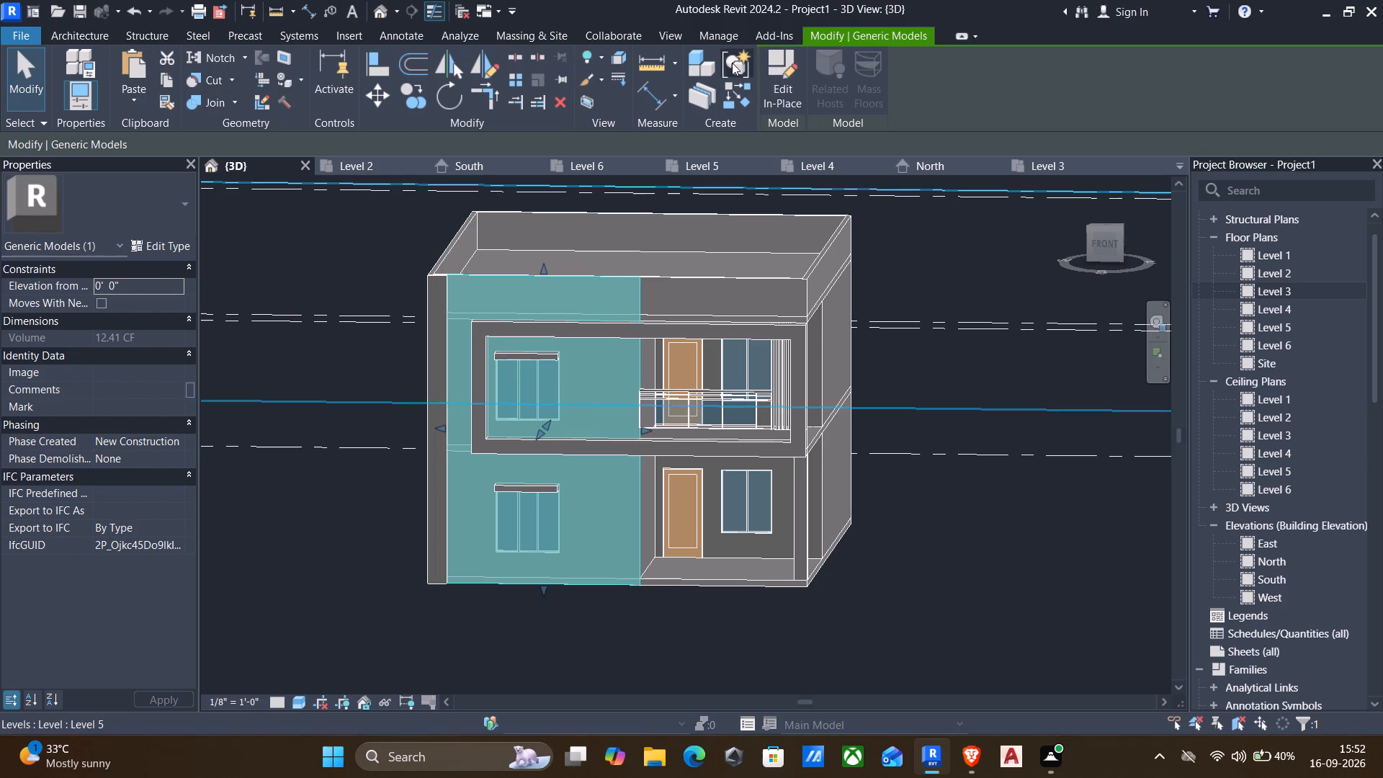
{"action": "left_click", "coordinate": [776, 81]}
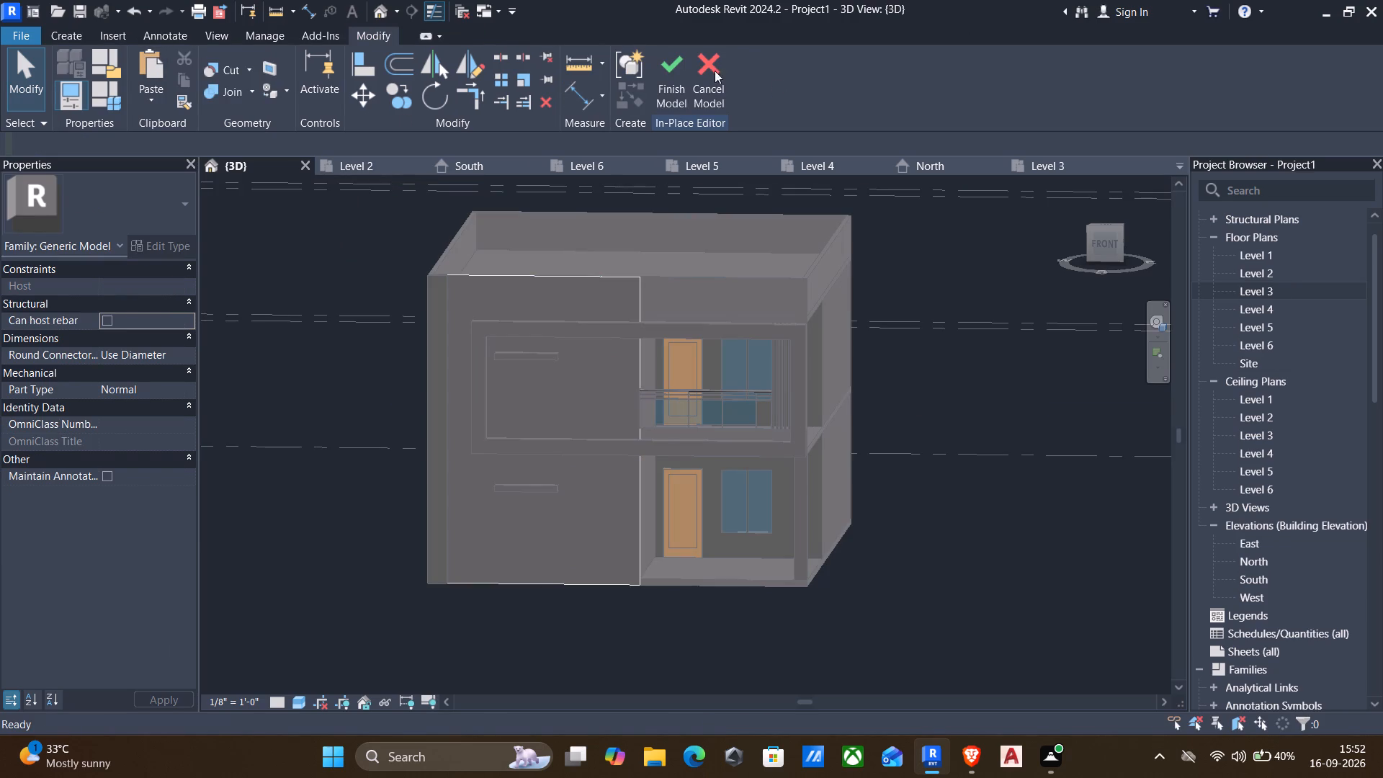
{"action": "left_click", "coordinate": [58, 46]}
{"action": "left_click", "coordinate": [58, 32]}
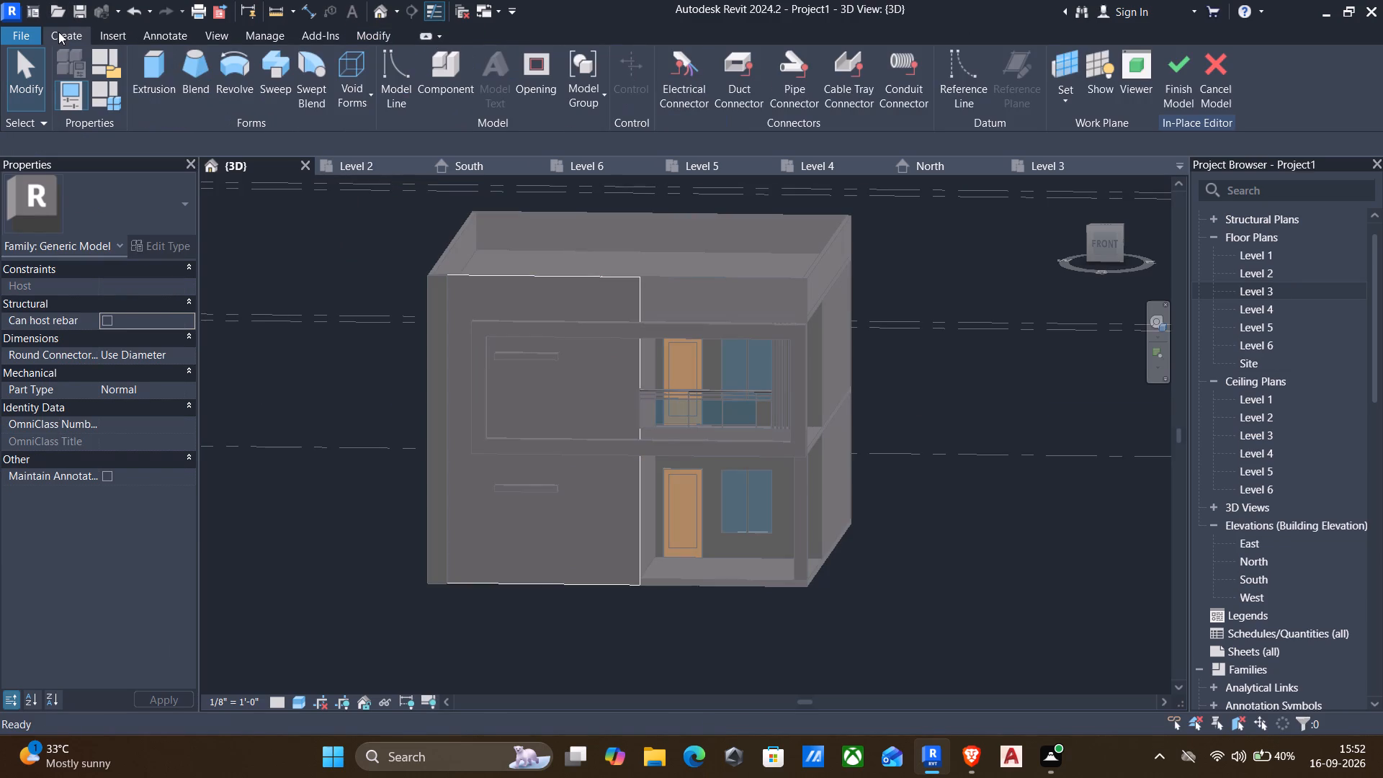
{"action": "left_click", "coordinate": [354, 64]}
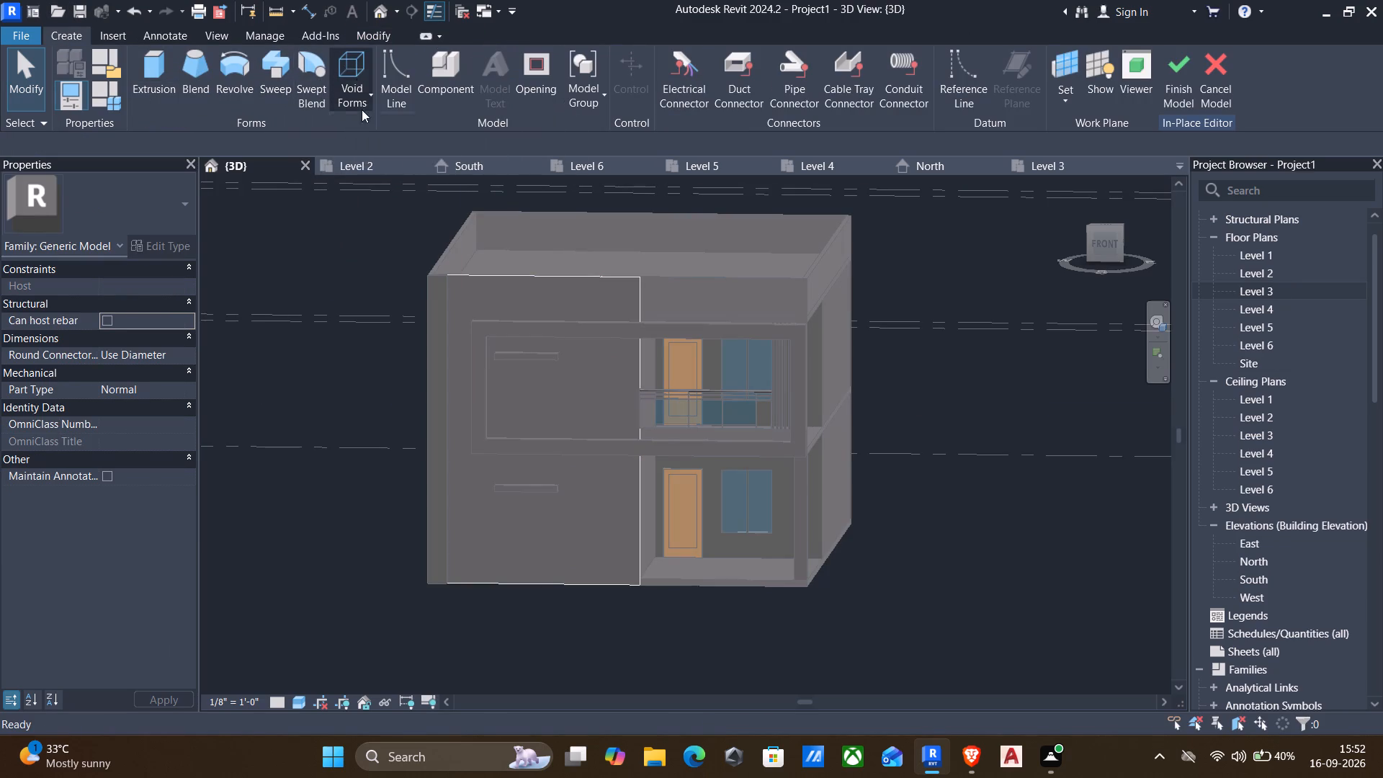
{"action": "left_click", "coordinate": [373, 130]}
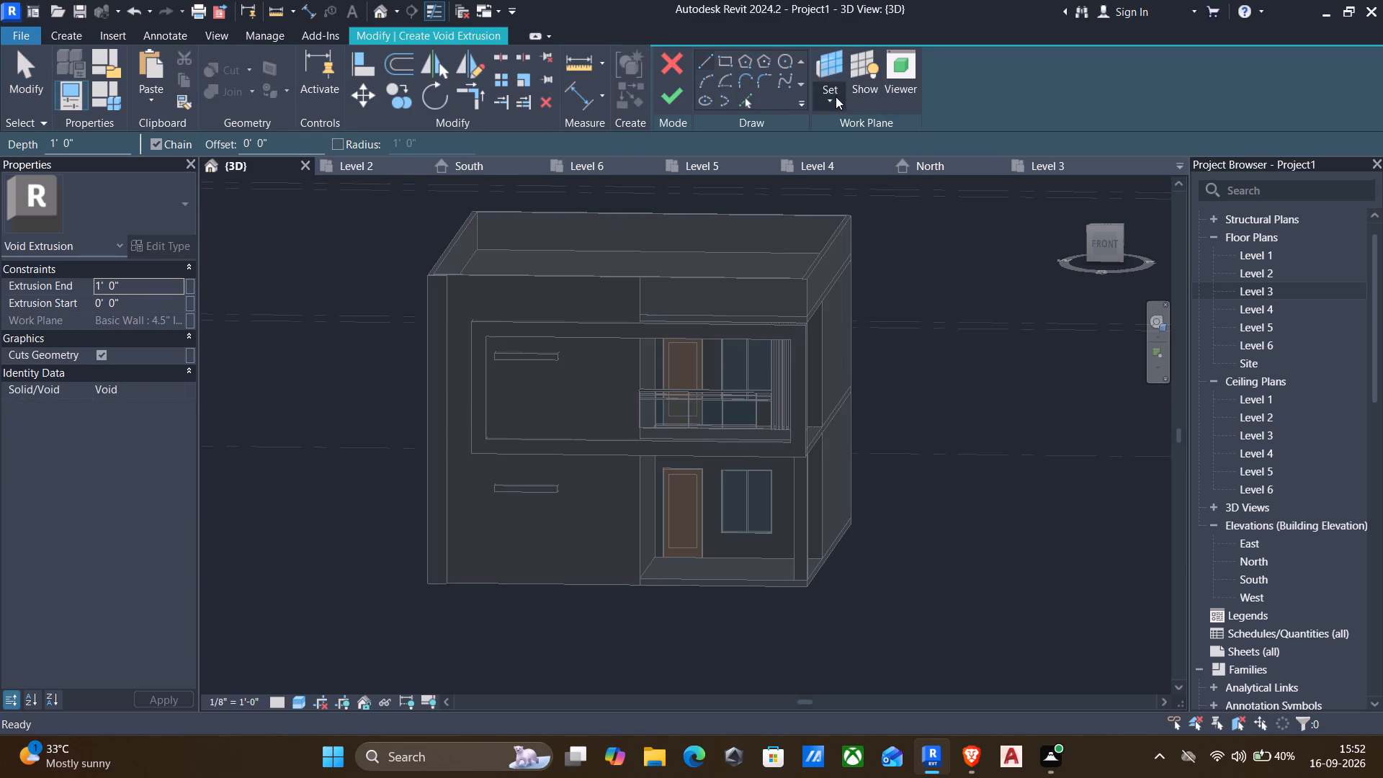
{"action": "left_click", "coordinate": [835, 100]}
{"action": "left_click", "coordinate": [842, 164]}
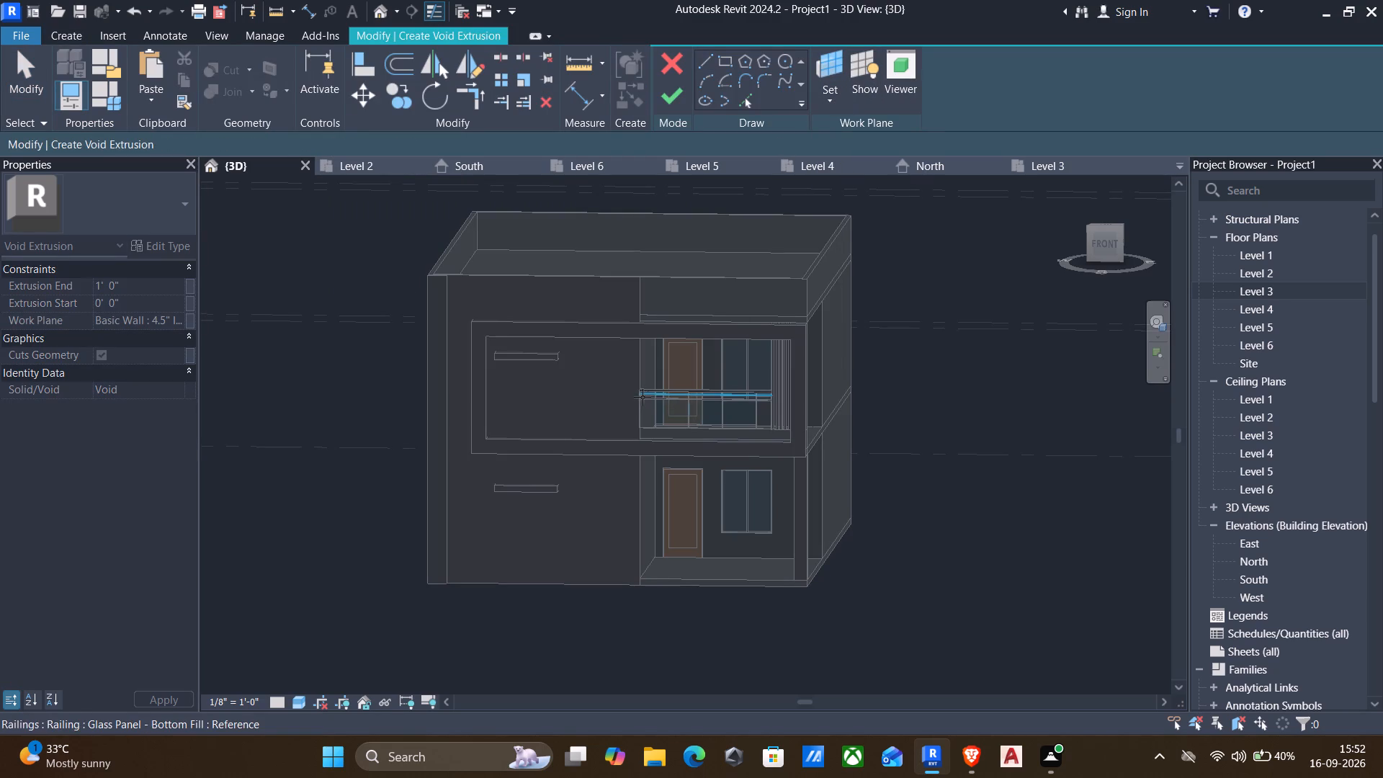
{"action": "left_click", "coordinate": [640, 397]}
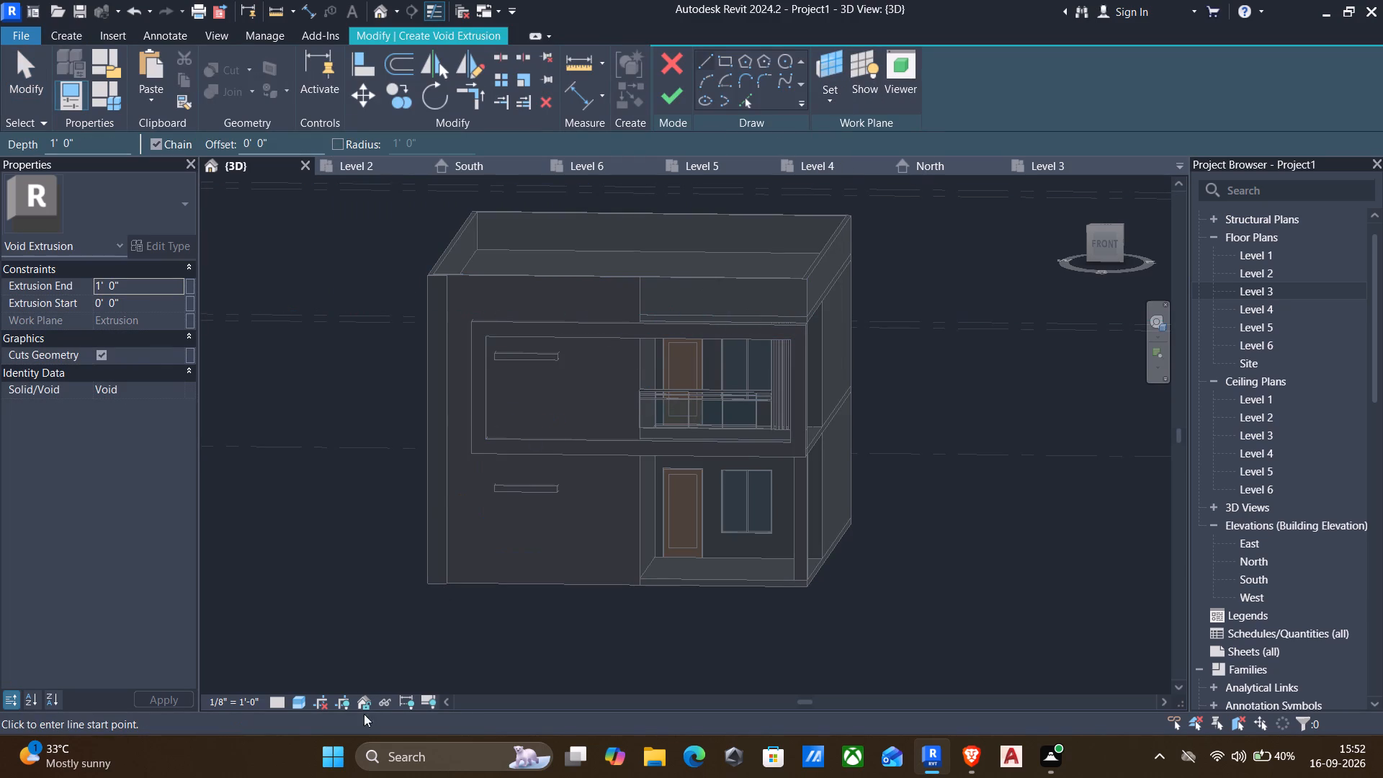
Display the house in Wireframe style, facing the front elevation.
{"action": "left_click", "coordinate": [279, 699]}
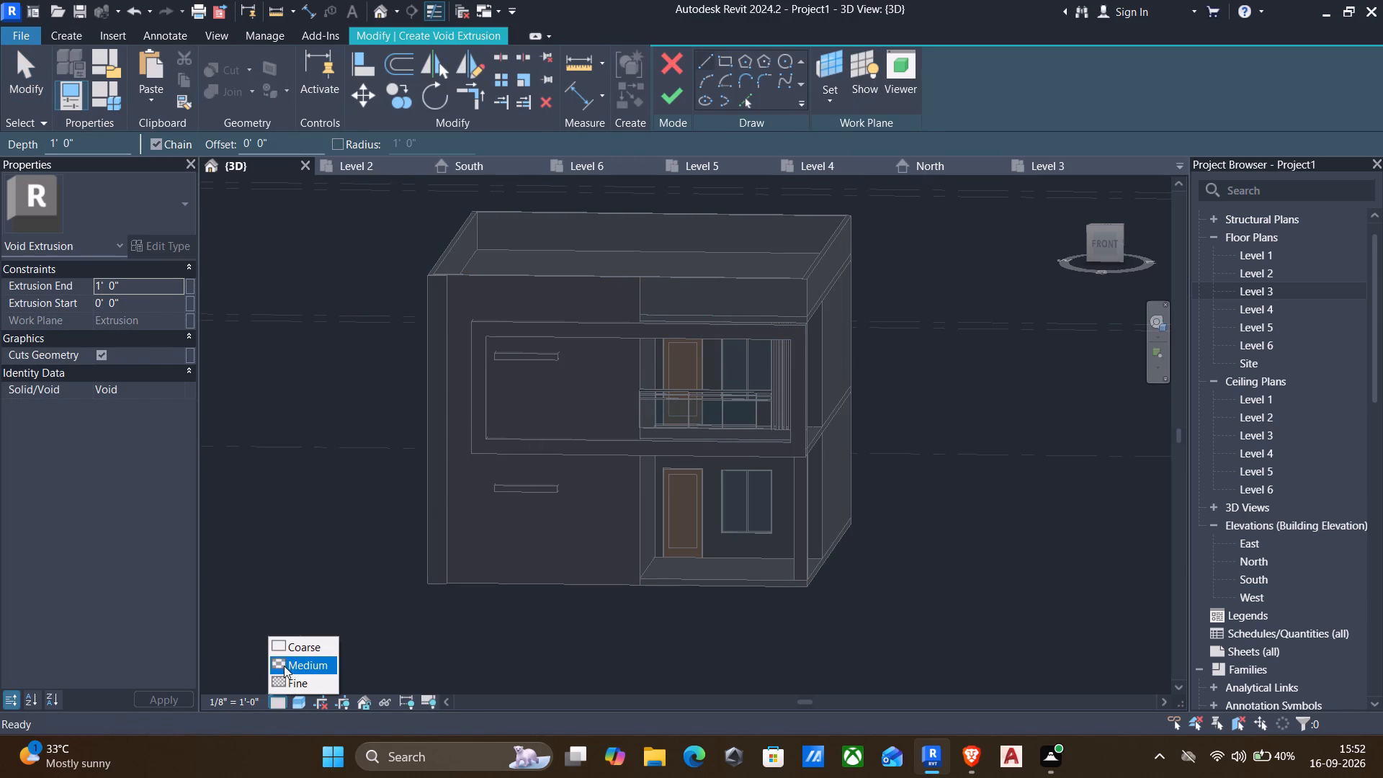
{"action": "left_click", "coordinate": [299, 702]}
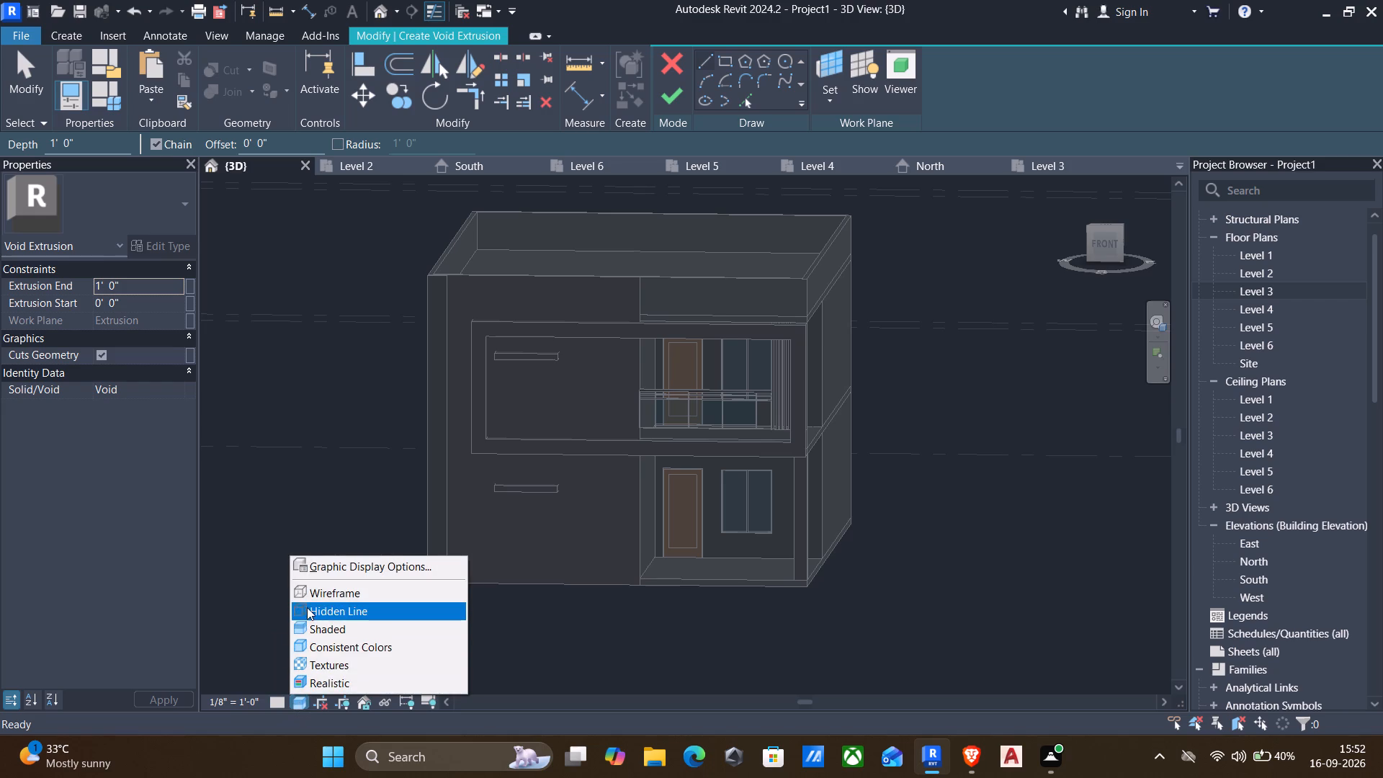
{"action": "left_click", "coordinate": [307, 593]}
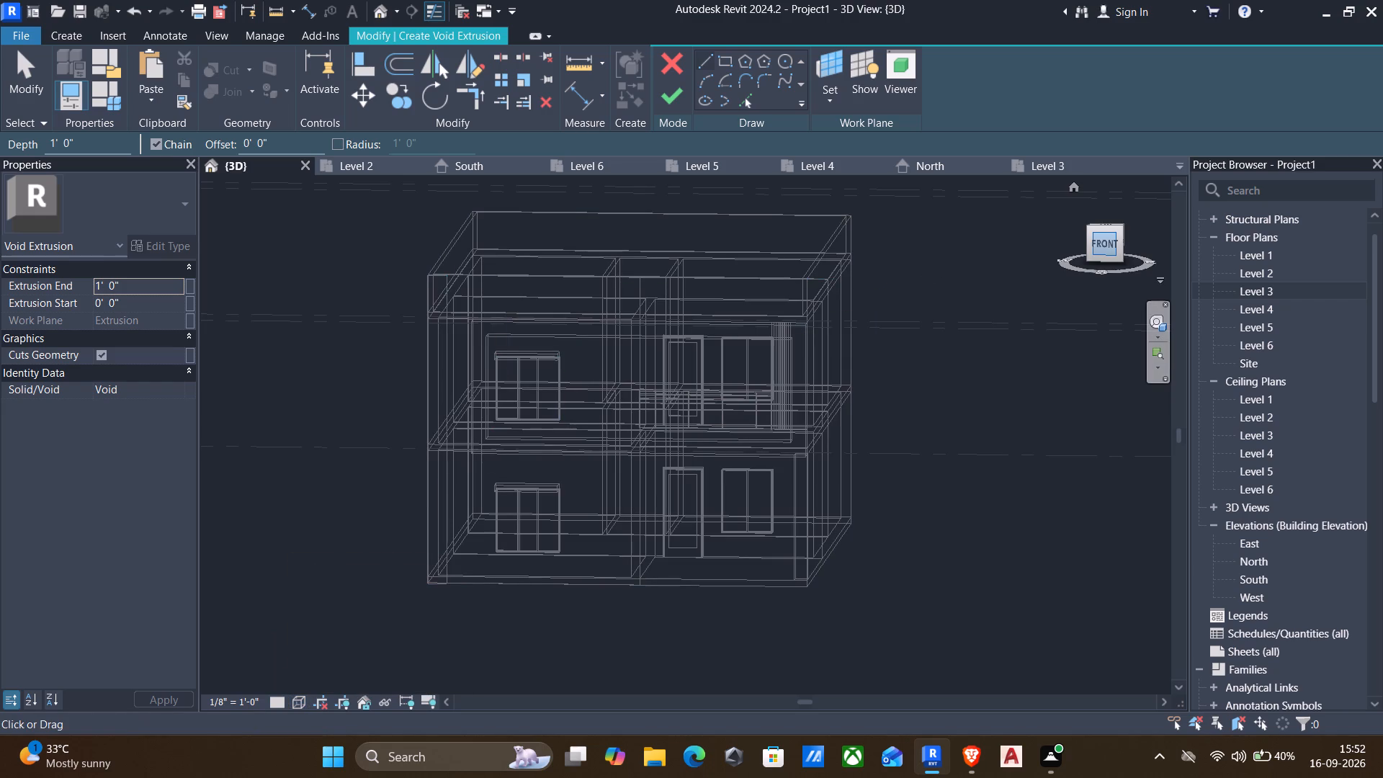
{"action": "left_click", "coordinate": [1108, 242]}
Sketch a rectangle for the void, 5'-0" high, corner to corner around the first-floor curtain wall window.
{"action": "left_click", "coordinate": [722, 61]}
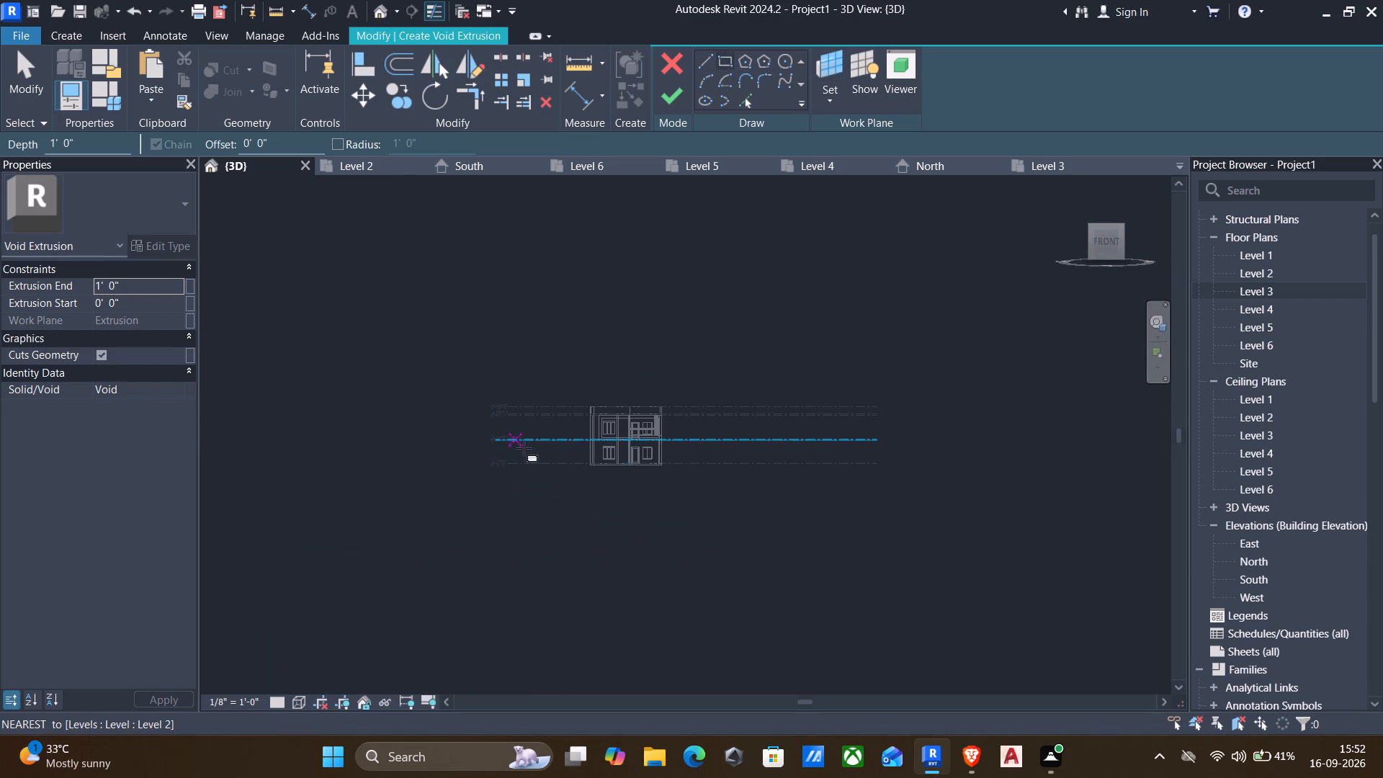
{"action": "scroll", "coordinate": [545, 447], "scroll_direction": "up", "scroll_amount": 4}
{"action": "scroll", "coordinate": [782, 405], "scroll_direction": "up", "scroll_amount": 3}
{"action": "scroll", "coordinate": [554, 410], "scroll_direction": "up", "scroll_amount": 10}
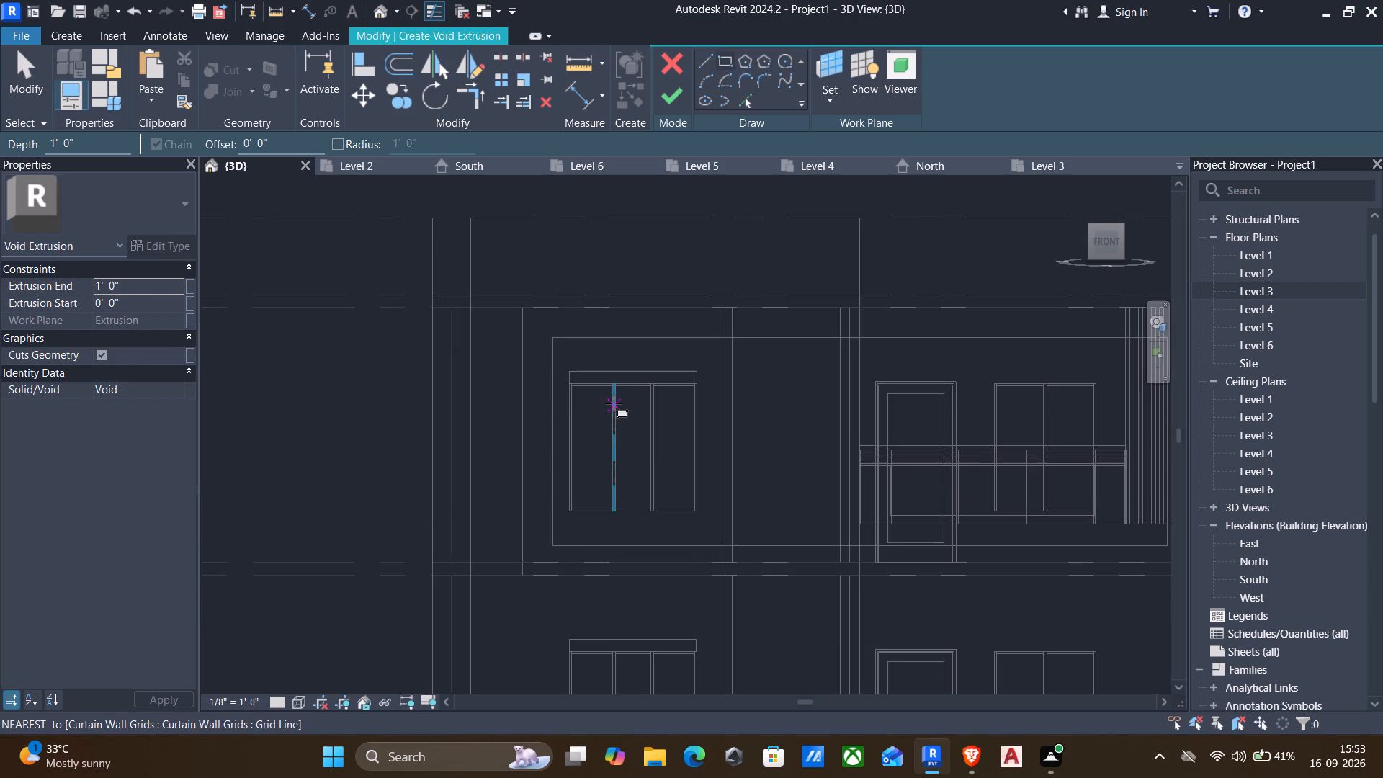
{"action": "scroll", "coordinate": [607, 395], "scroll_direction": "up", "scroll_amount": 3}
{"action": "scroll", "coordinate": [547, 388], "scroll_direction": "up", "scroll_amount": 9}
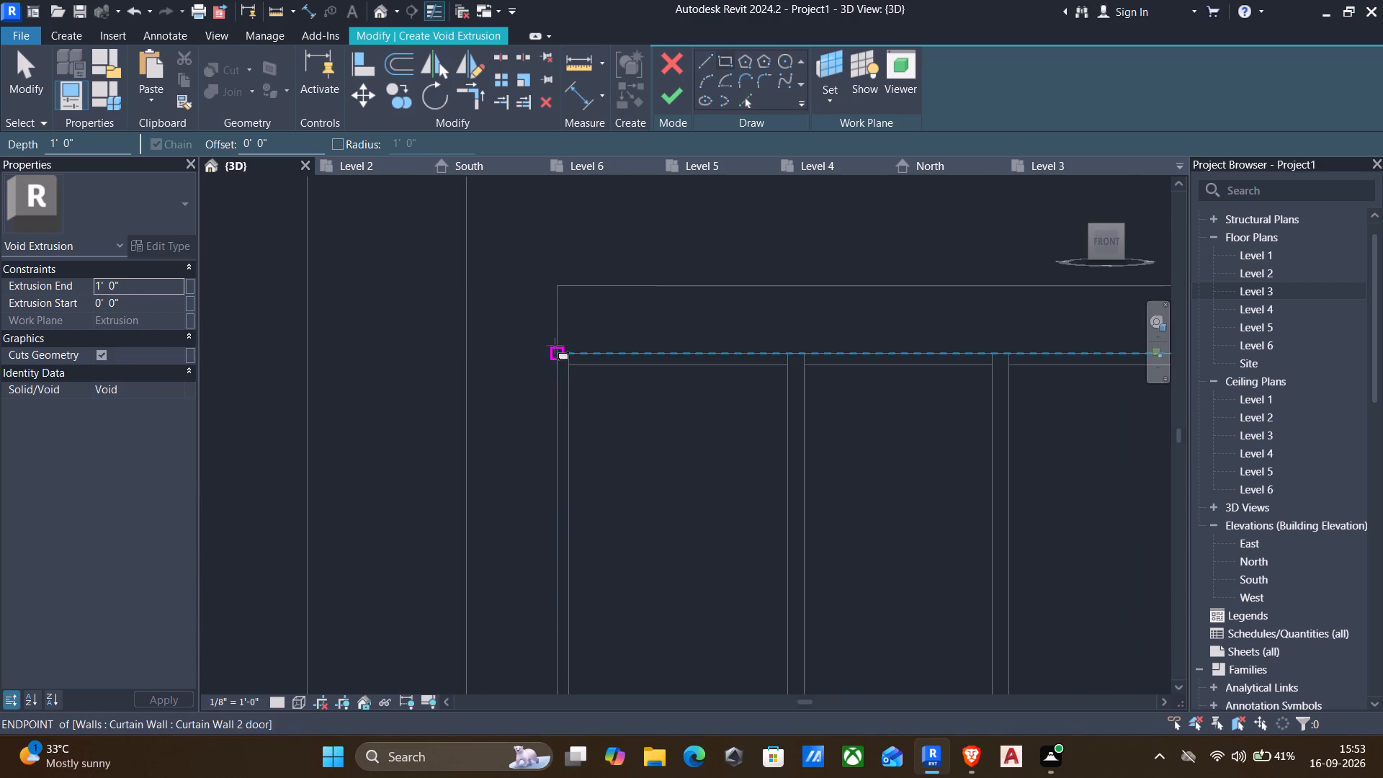
{"action": "left_click", "coordinate": [555, 346]}
{"action": "scroll", "coordinate": [570, 472], "scroll_direction": "down", "scroll_amount": 4}
{"action": "middle_click_drag", "start_coordinate": [677, 568], "coordinate": [651, 403]}
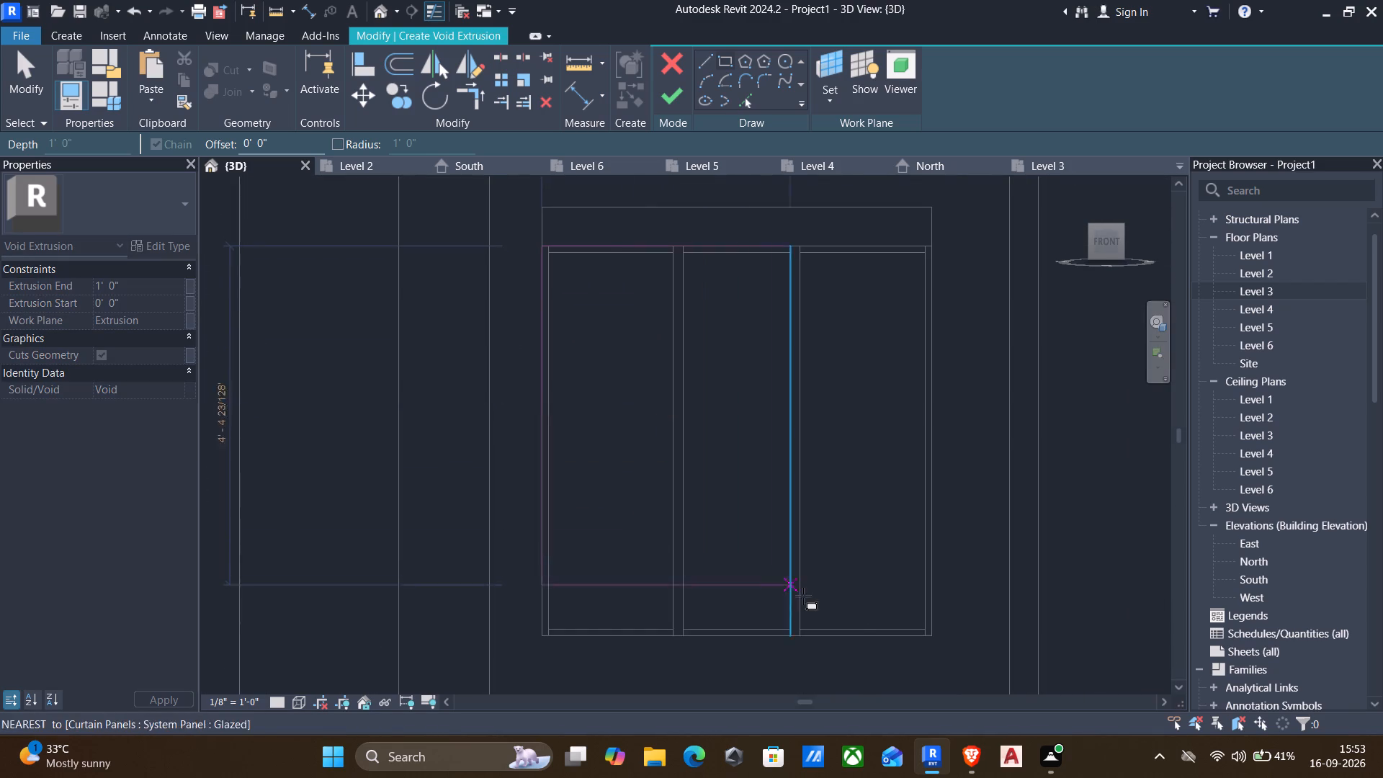
{"action": "scroll", "coordinate": [883, 648], "scroll_direction": "up", "scroll_amount": 3}
{"action": "left_click", "coordinate": [958, 632]}
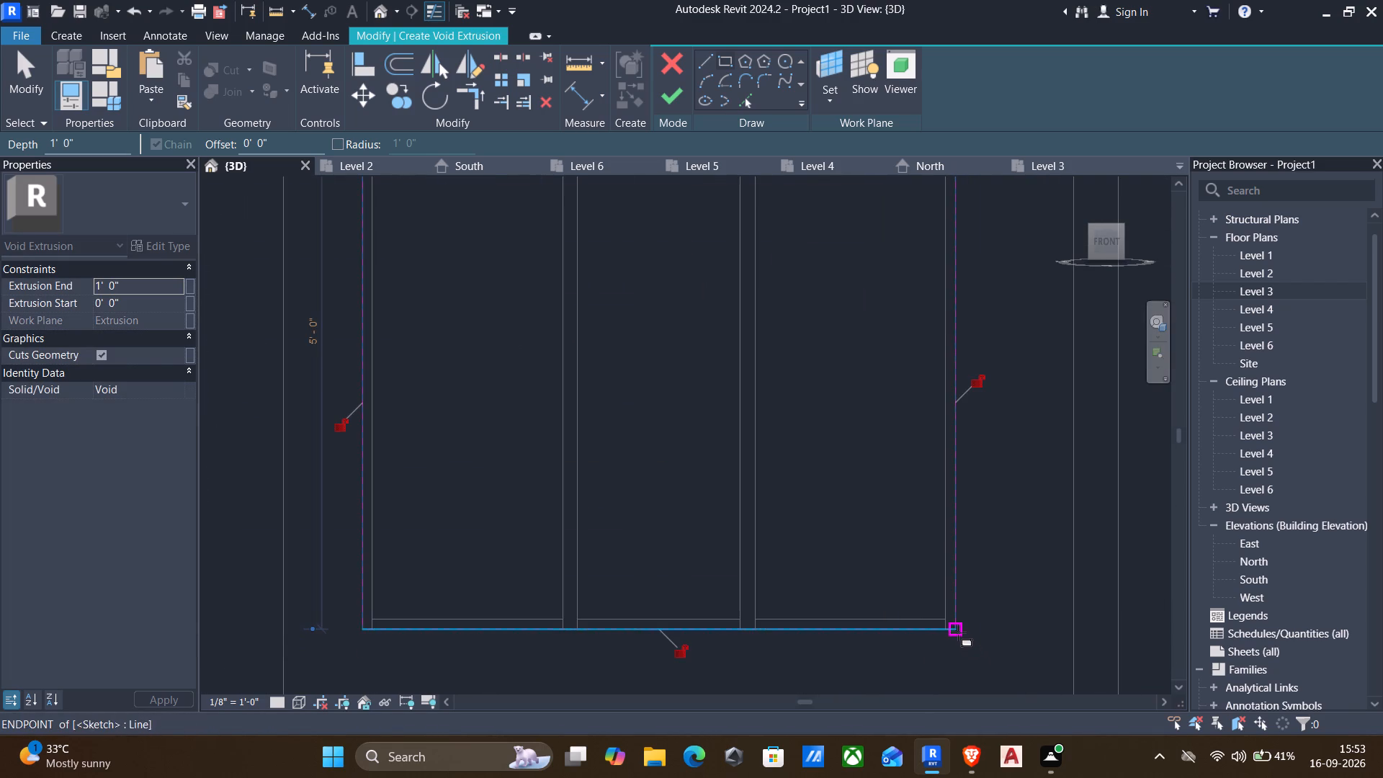
Sketch a second void rectangle, 5'-0" by 5'-0", around the ground-floor curtain wall window.
{"action": "middle_click_drag", "start_coordinate": [908, 665], "coordinate": [928, 403]}
{"action": "scroll", "coordinate": [877, 448], "scroll_direction": "down", "scroll_amount": 3}
{"action": "middle_click_drag", "start_coordinate": [848, 532], "coordinate": [867, 338]}
{"action": "scroll", "coordinate": [836, 364], "scroll_direction": "down", "scroll_amount": 2}
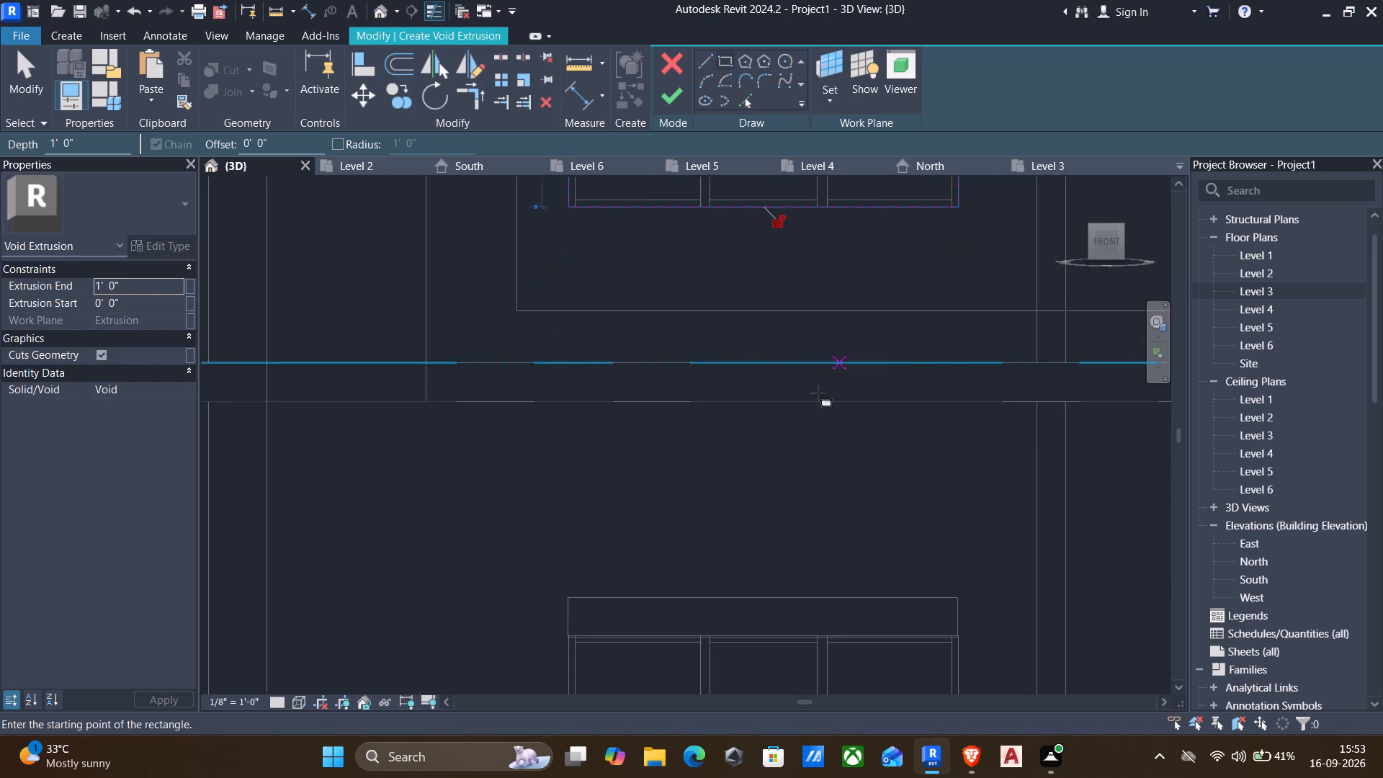
{"action": "scroll", "coordinate": [818, 393], "scroll_direction": "down", "scroll_amount": 2}
{"action": "scroll", "coordinate": [716, 514], "scroll_direction": "up", "scroll_amount": 3}
{"action": "scroll", "coordinate": [674, 563], "scroll_direction": "up", "scroll_amount": 8}
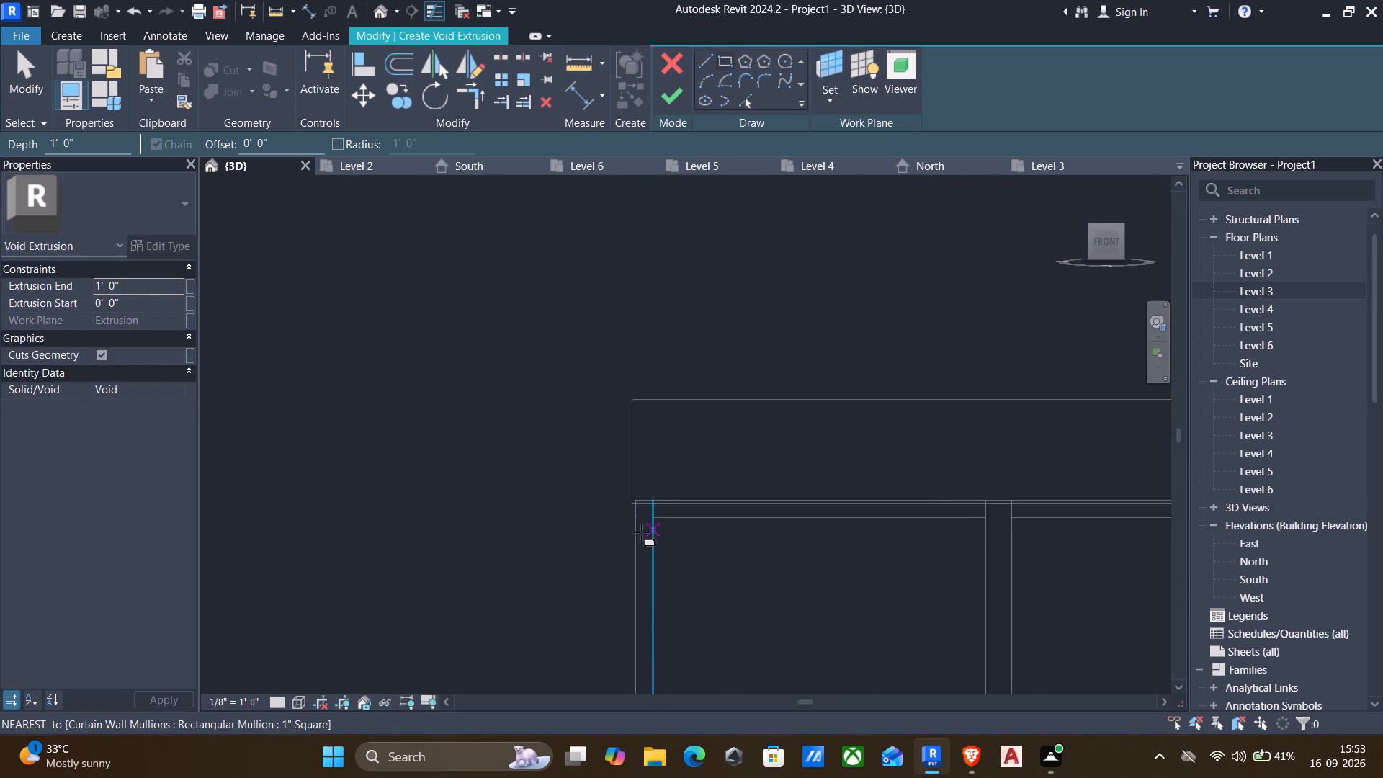
{"action": "scroll", "coordinate": [636, 514], "scroll_direction": "up", "scroll_amount": 8}
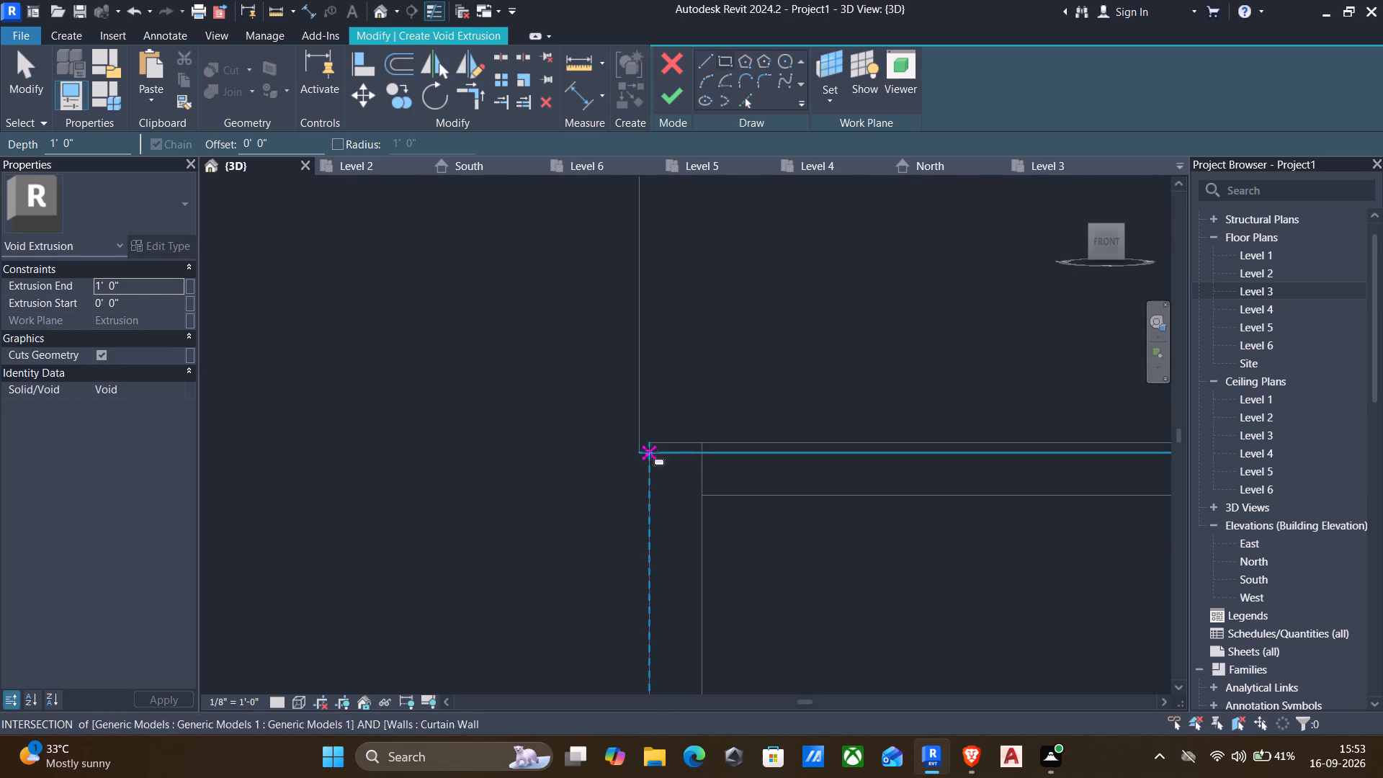
{"action": "left_click", "coordinate": [650, 444]}
{"action": "scroll", "coordinate": [676, 509], "scroll_direction": "down", "scroll_amount": 3}
{"action": "middle_click_drag", "start_coordinate": [694, 537], "coordinate": [630, 360]}
{"action": "scroll", "coordinate": [626, 357], "scroll_direction": "down", "scroll_amount": 5}
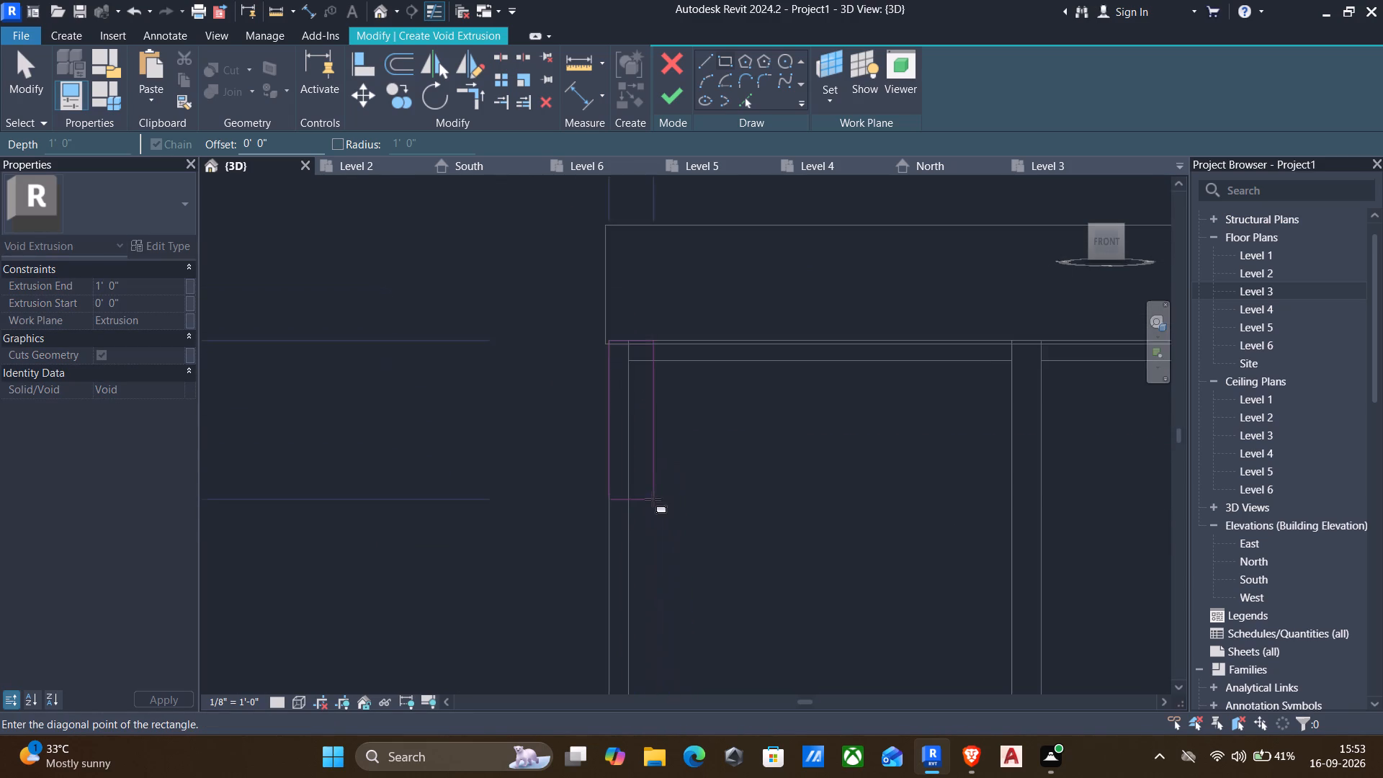
{"action": "scroll", "coordinate": [653, 499], "scroll_direction": "down", "scroll_amount": 4}
{"action": "scroll", "coordinate": [699, 535], "scroll_direction": "down", "scroll_amount": 1}
{"action": "middle_click_drag", "start_coordinate": [766, 577], "coordinate": [596, 343]}
{"action": "scroll", "coordinate": [601, 353], "scroll_direction": "down", "scroll_amount": 4}
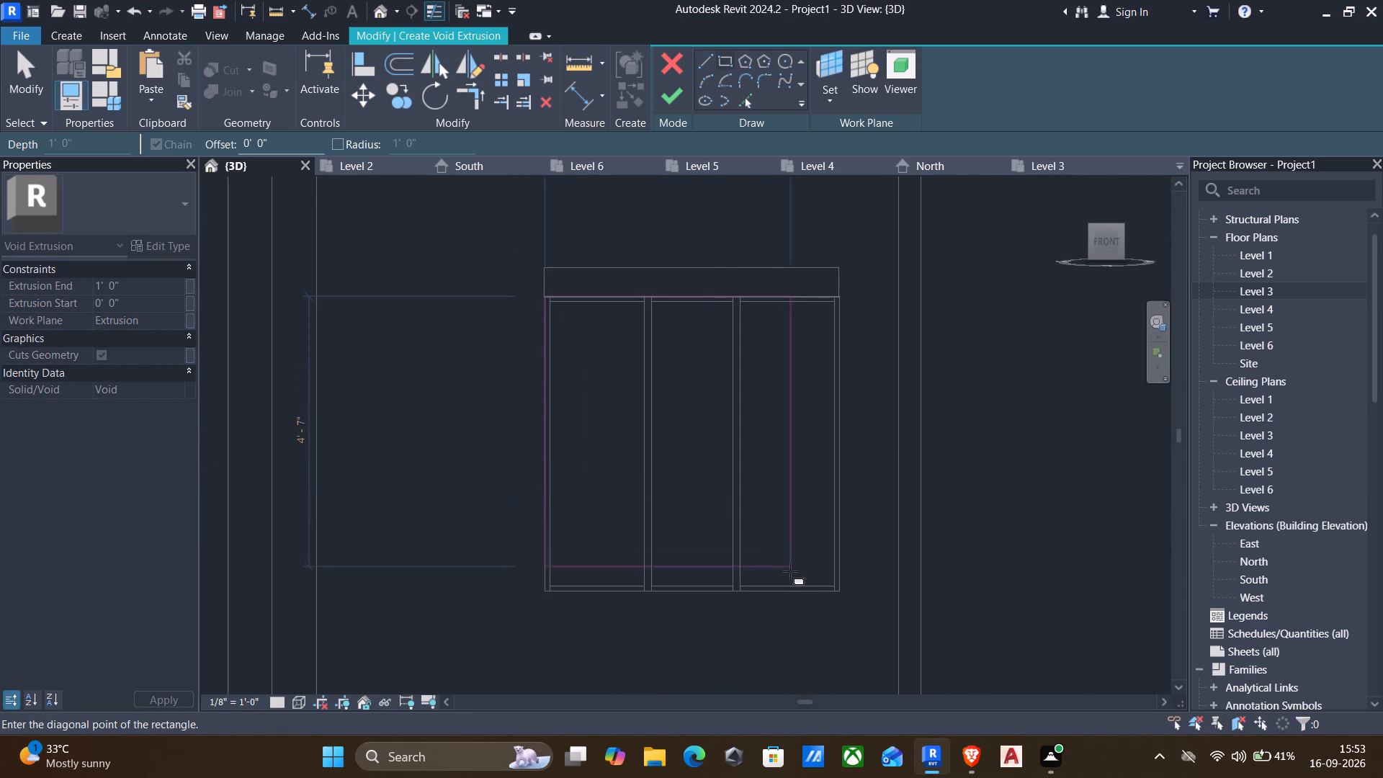
{"action": "scroll", "coordinate": [809, 589], "scroll_direction": "up", "scroll_amount": 4}
{"action": "left_click", "coordinate": [861, 596]}
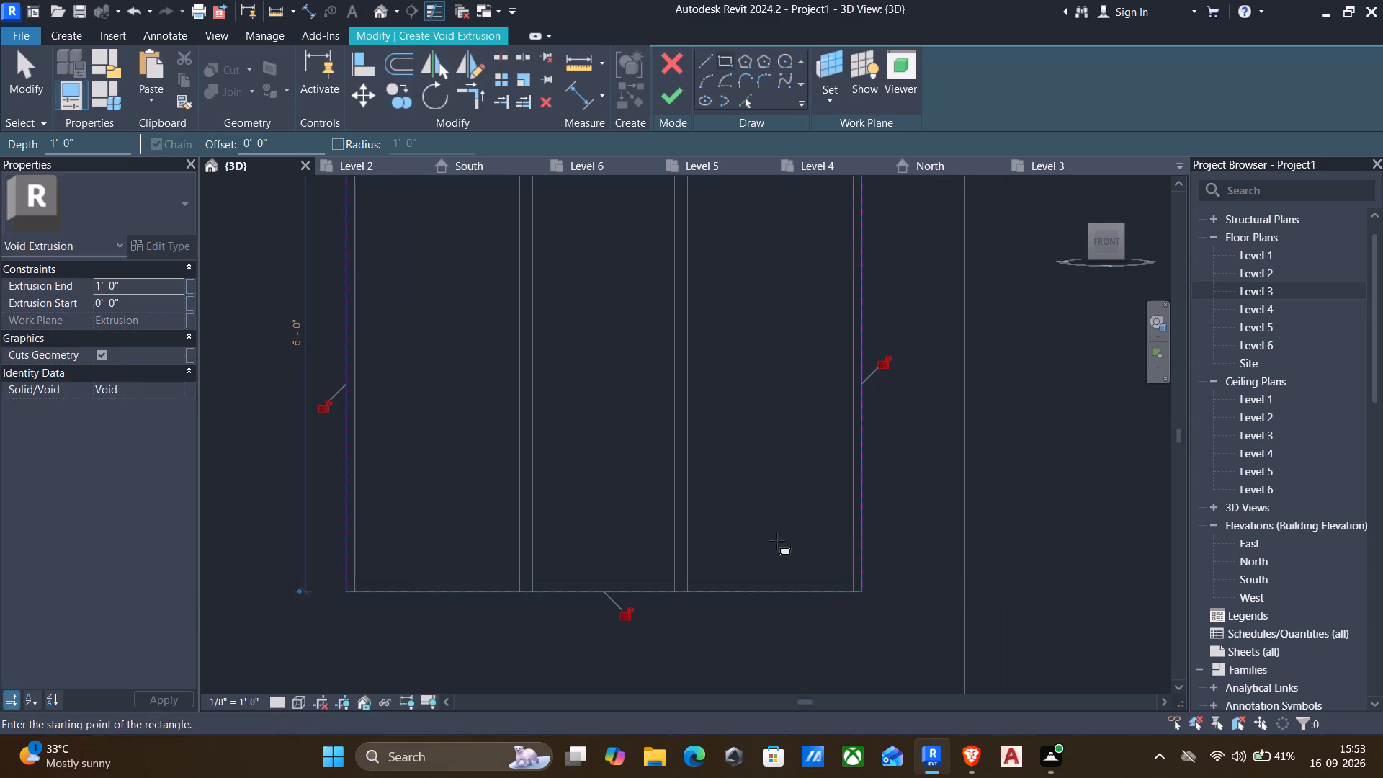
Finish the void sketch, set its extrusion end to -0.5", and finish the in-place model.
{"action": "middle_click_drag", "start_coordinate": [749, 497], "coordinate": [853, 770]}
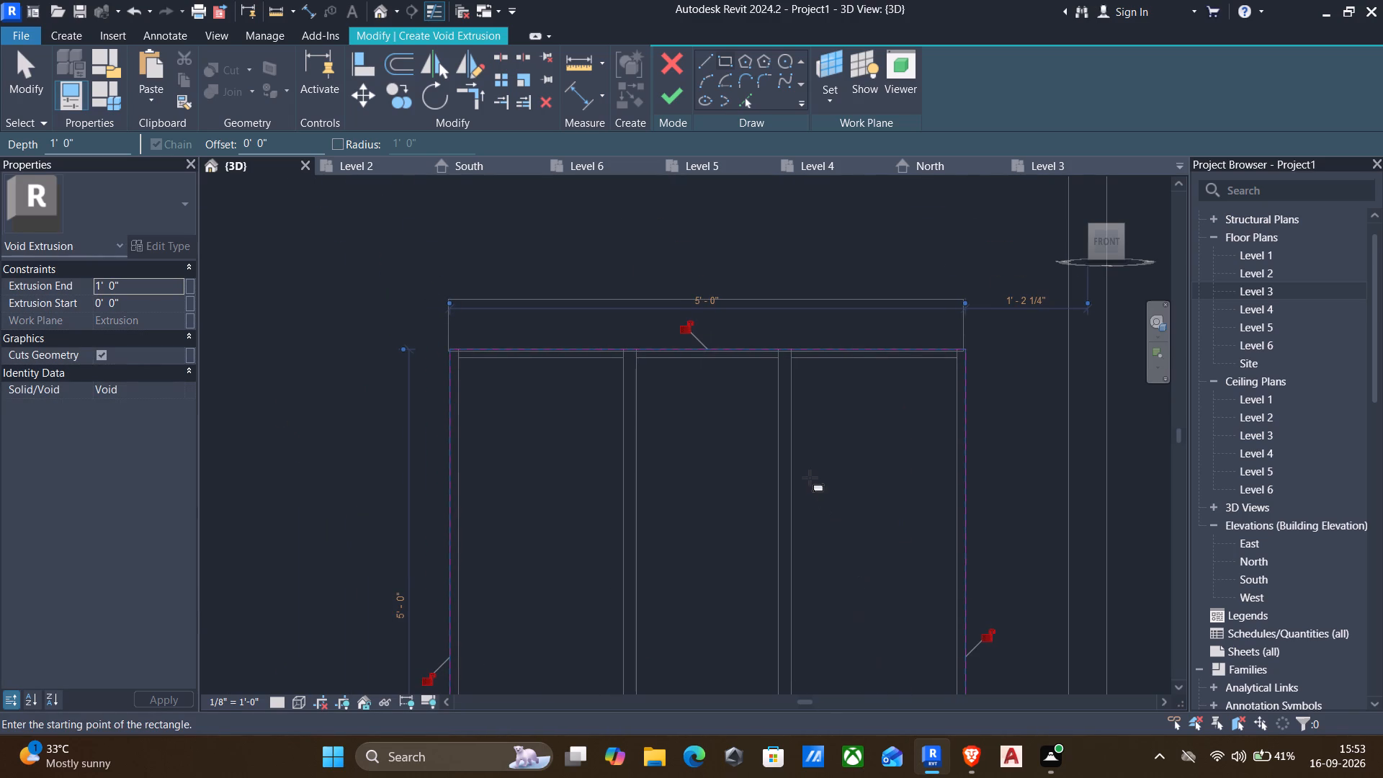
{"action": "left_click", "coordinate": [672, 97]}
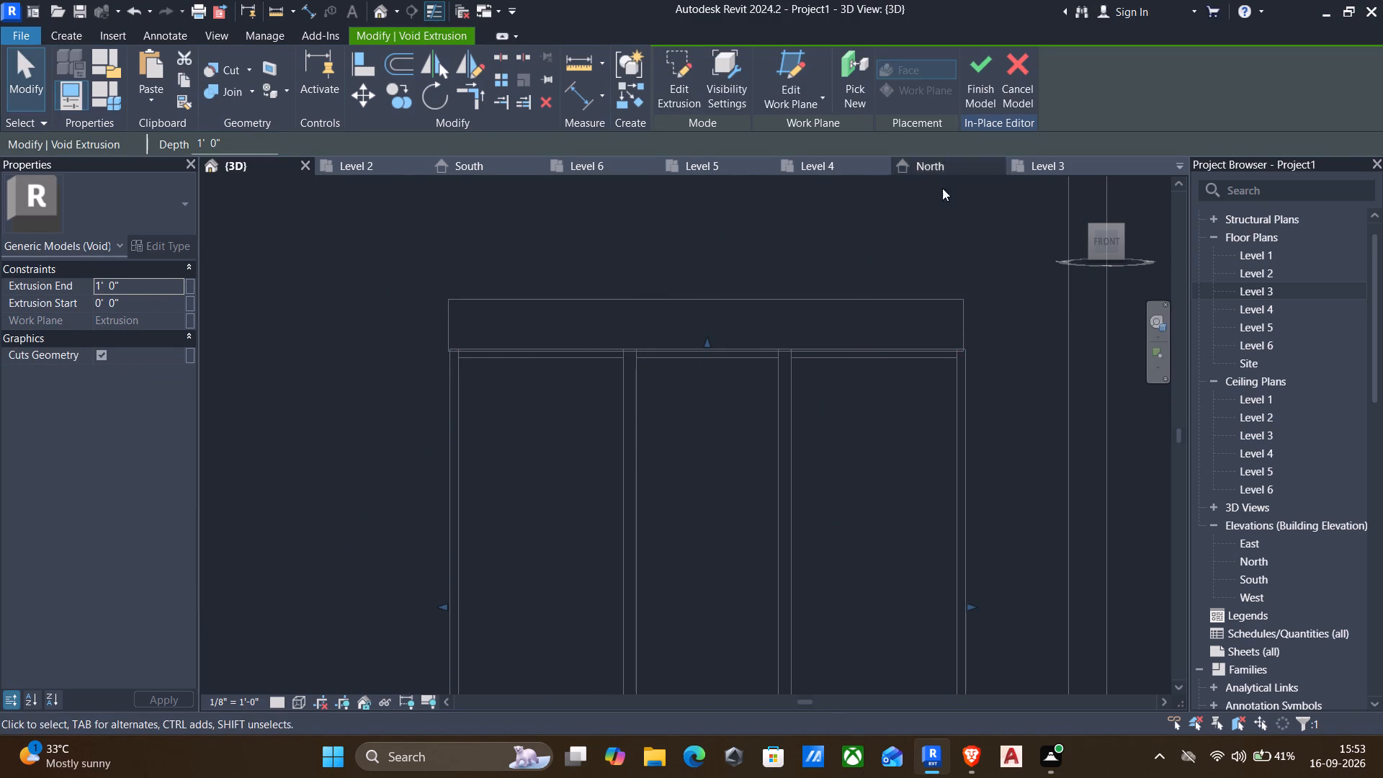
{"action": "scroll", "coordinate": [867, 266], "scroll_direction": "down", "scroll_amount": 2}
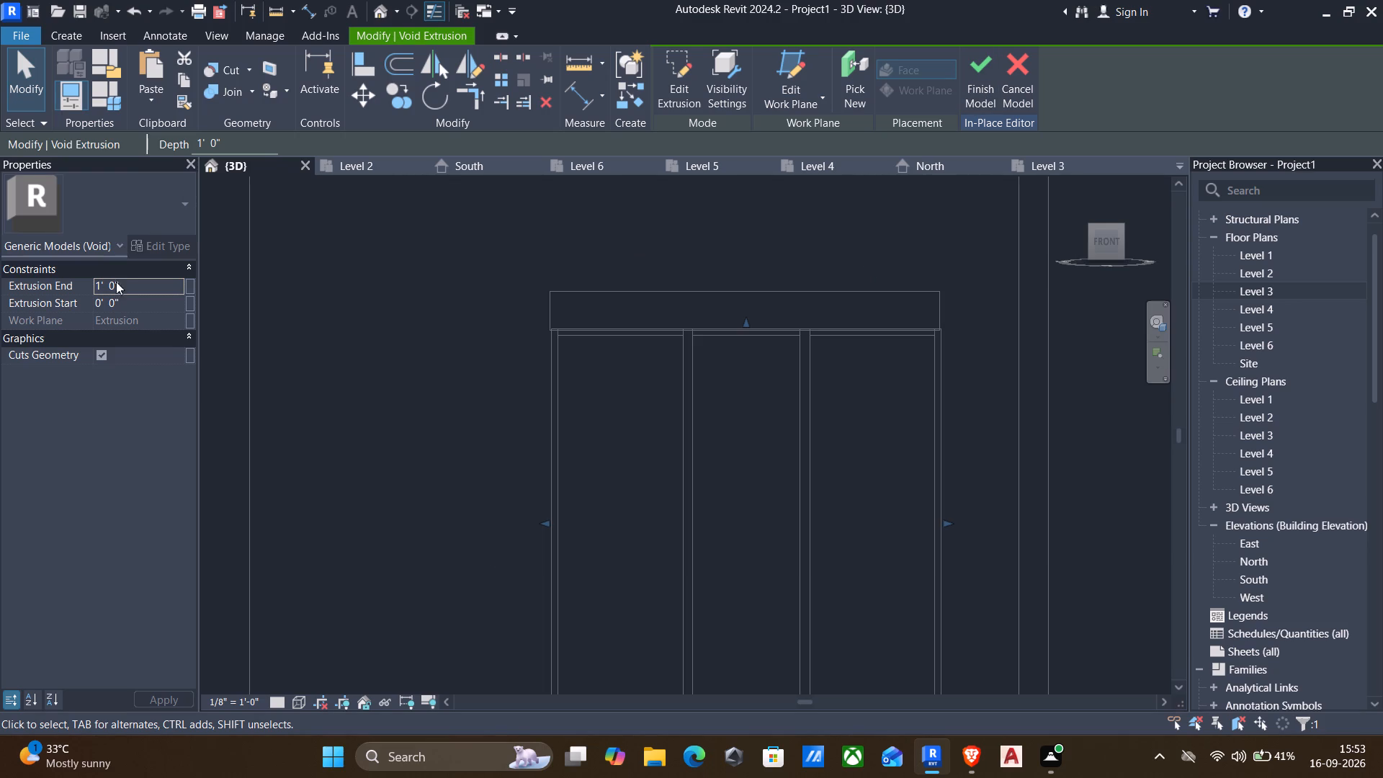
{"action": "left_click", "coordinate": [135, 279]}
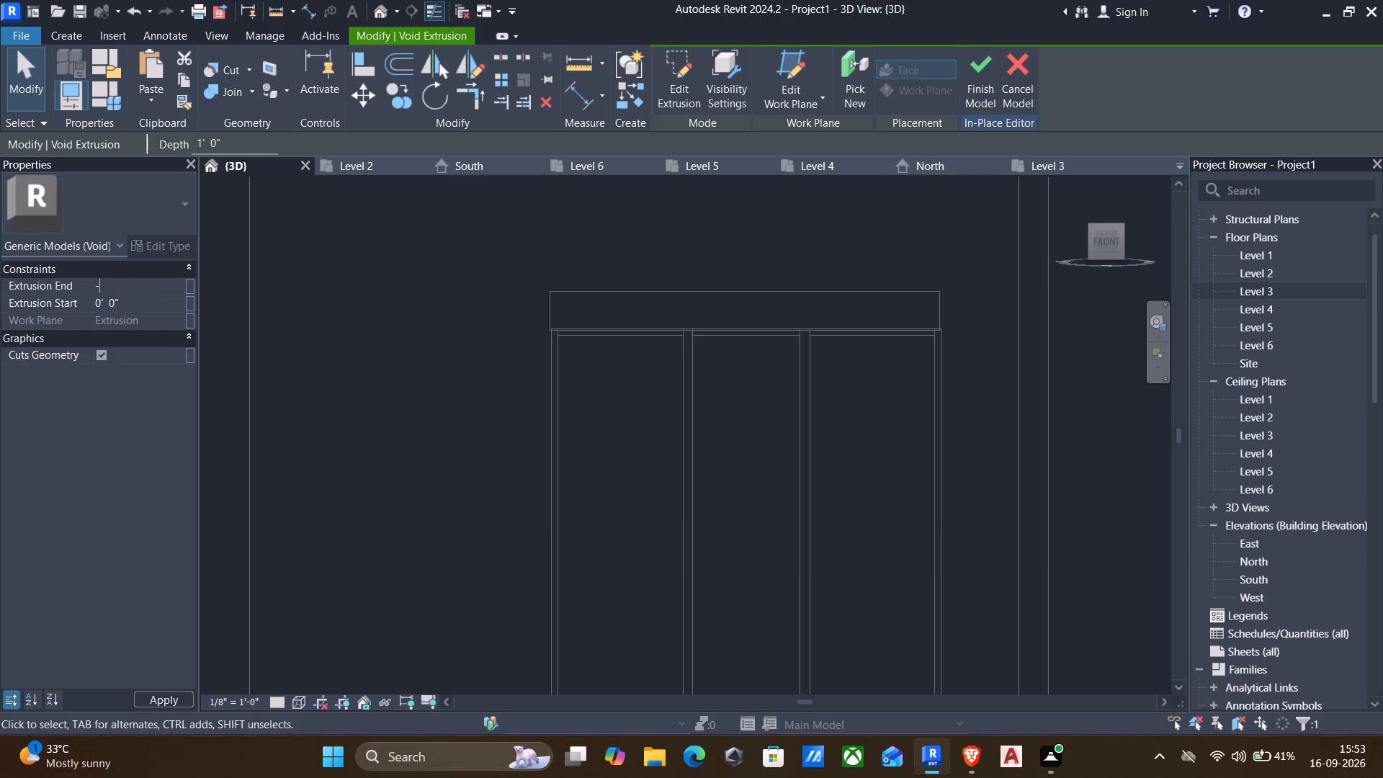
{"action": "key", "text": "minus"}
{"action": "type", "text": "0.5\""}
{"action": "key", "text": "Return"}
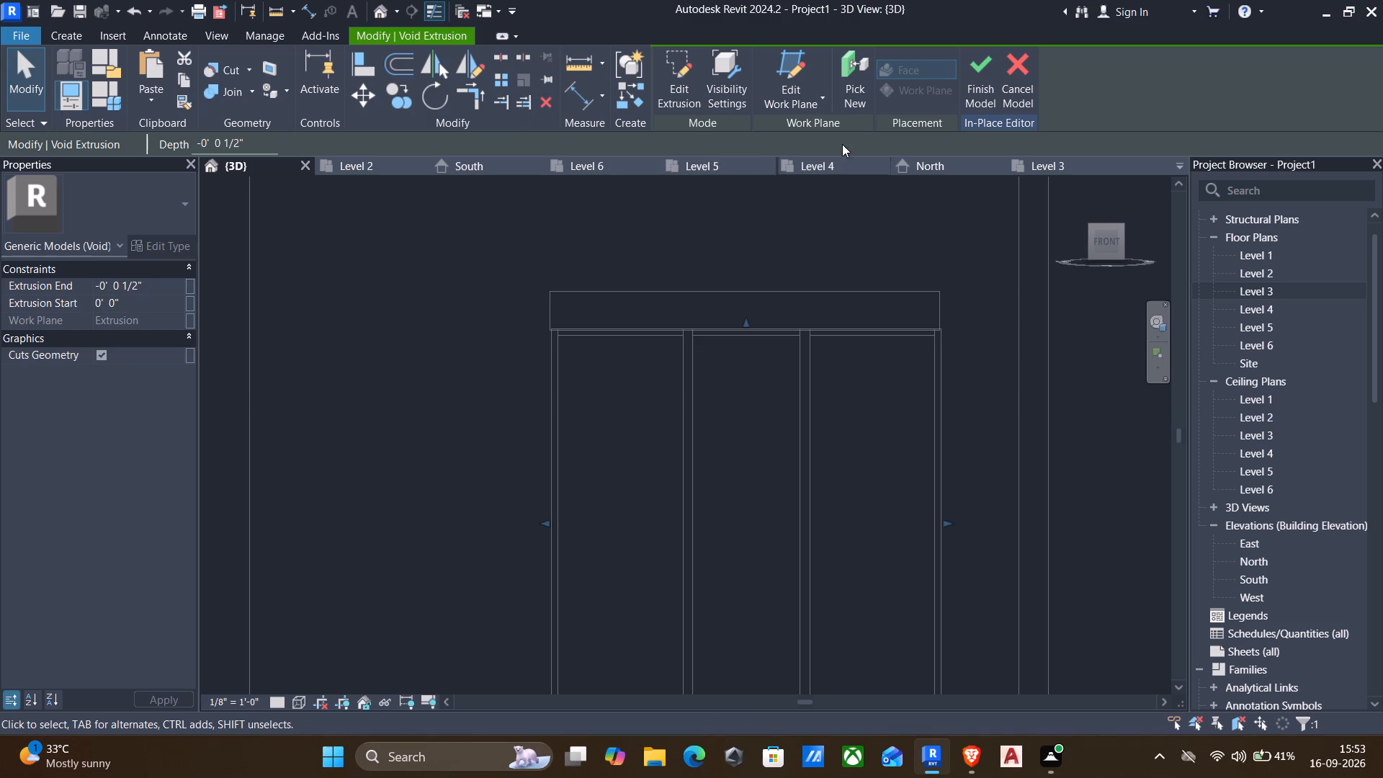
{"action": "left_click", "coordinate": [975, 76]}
Examine both front windows and the surrounding cladding panel from several sides in Shaded style to check the void cut.
{"action": "scroll", "coordinate": [654, 352], "scroll_direction": "down", "scroll_amount": 2}
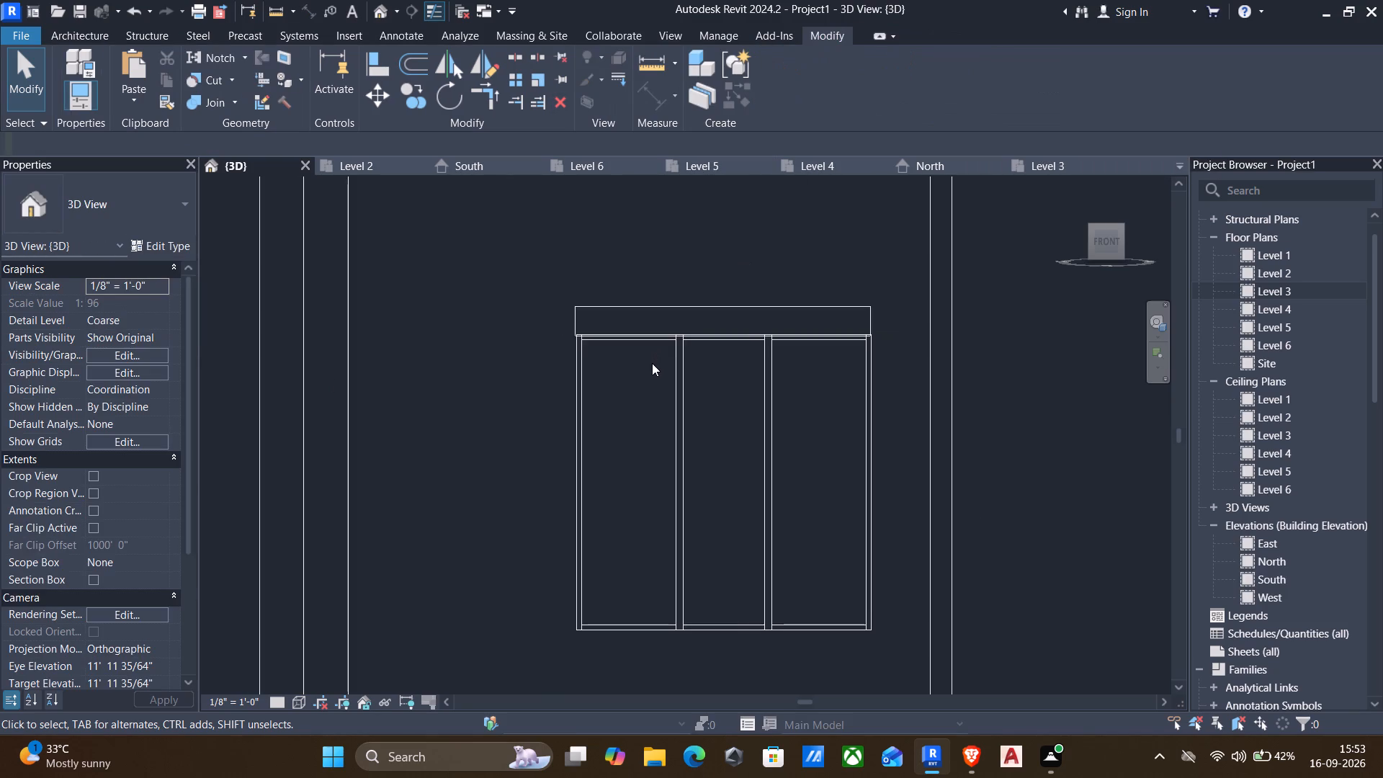
{"action": "middle_click_drag", "start_coordinate": [650, 369], "coordinate": [491, 468], "text": "shift"}
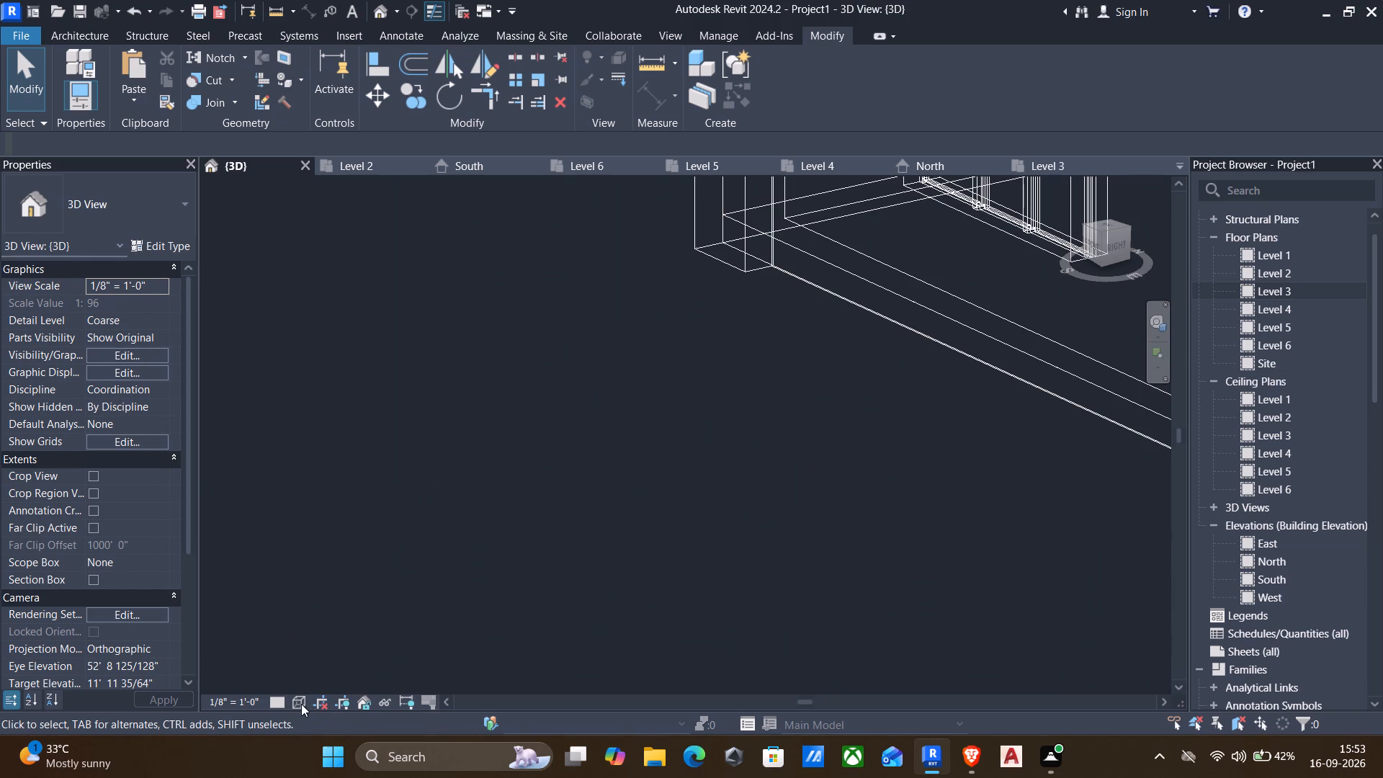
{"action": "left_click", "coordinate": [290, 704]}
{"action": "left_click", "coordinate": [323, 630]}
{"action": "scroll", "coordinate": [446, 581], "scroll_direction": "down", "scroll_amount": 3}
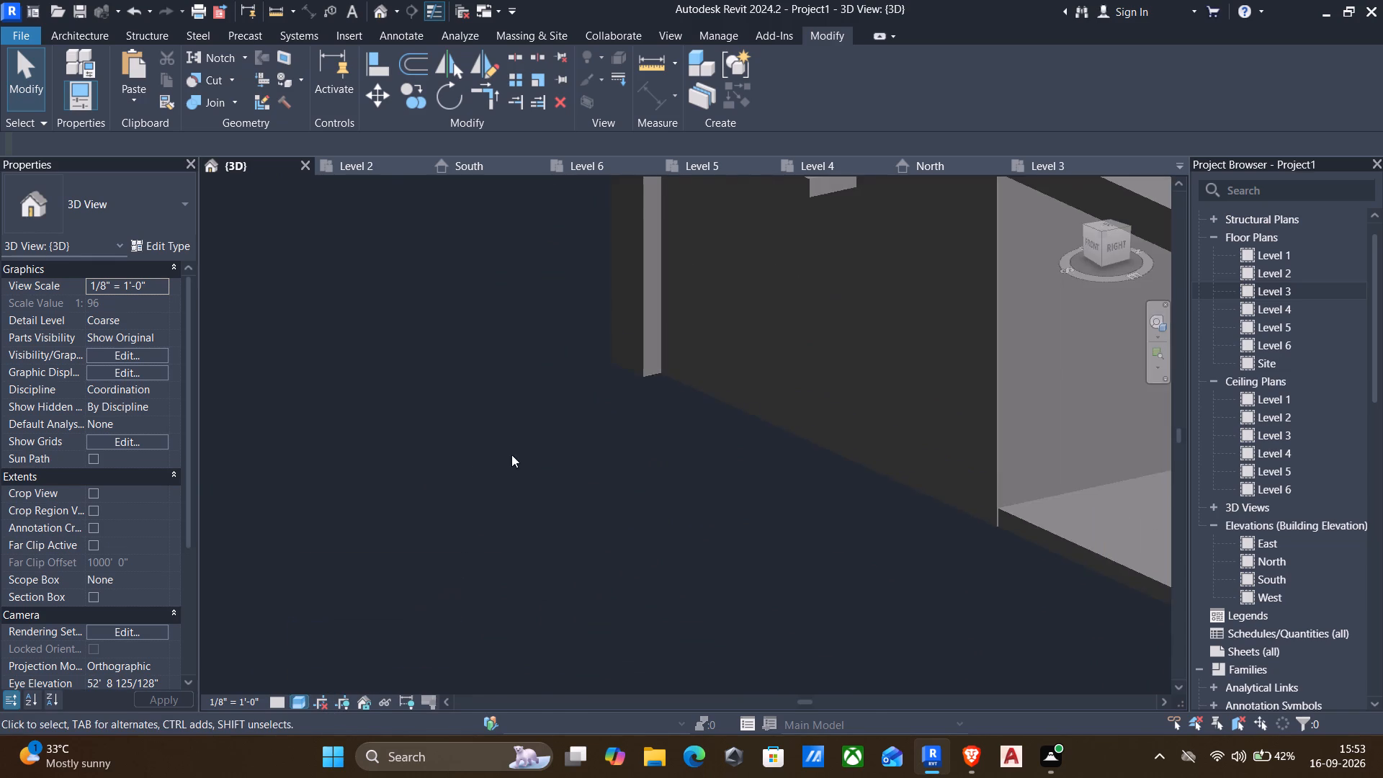
{"action": "middle_click_drag", "start_coordinate": [511, 455], "coordinate": [550, 673]}
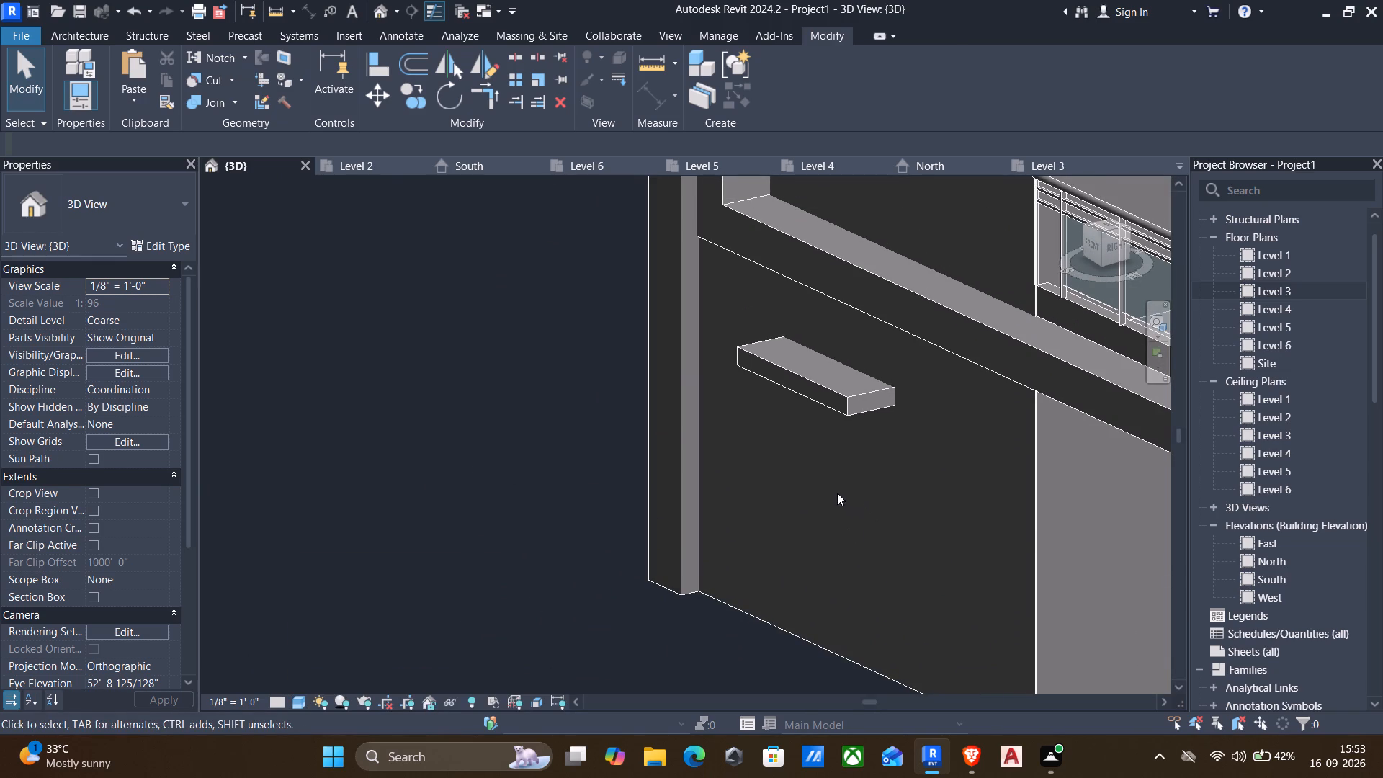
{"action": "left_click", "coordinate": [872, 515]}
{"action": "left_click", "coordinate": [885, 515]}
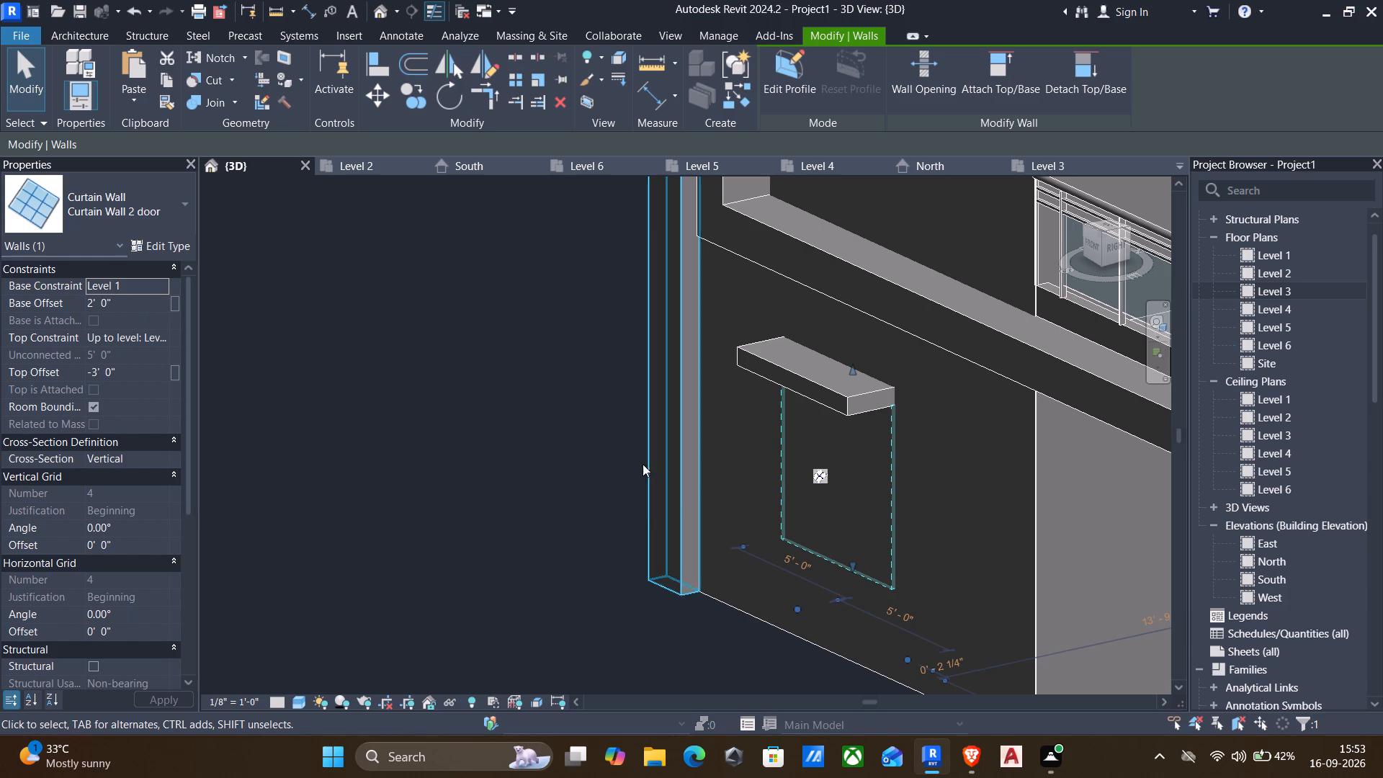
{"action": "middle_click_drag", "start_coordinate": [564, 586], "coordinate": [572, 584], "text": "shift"}
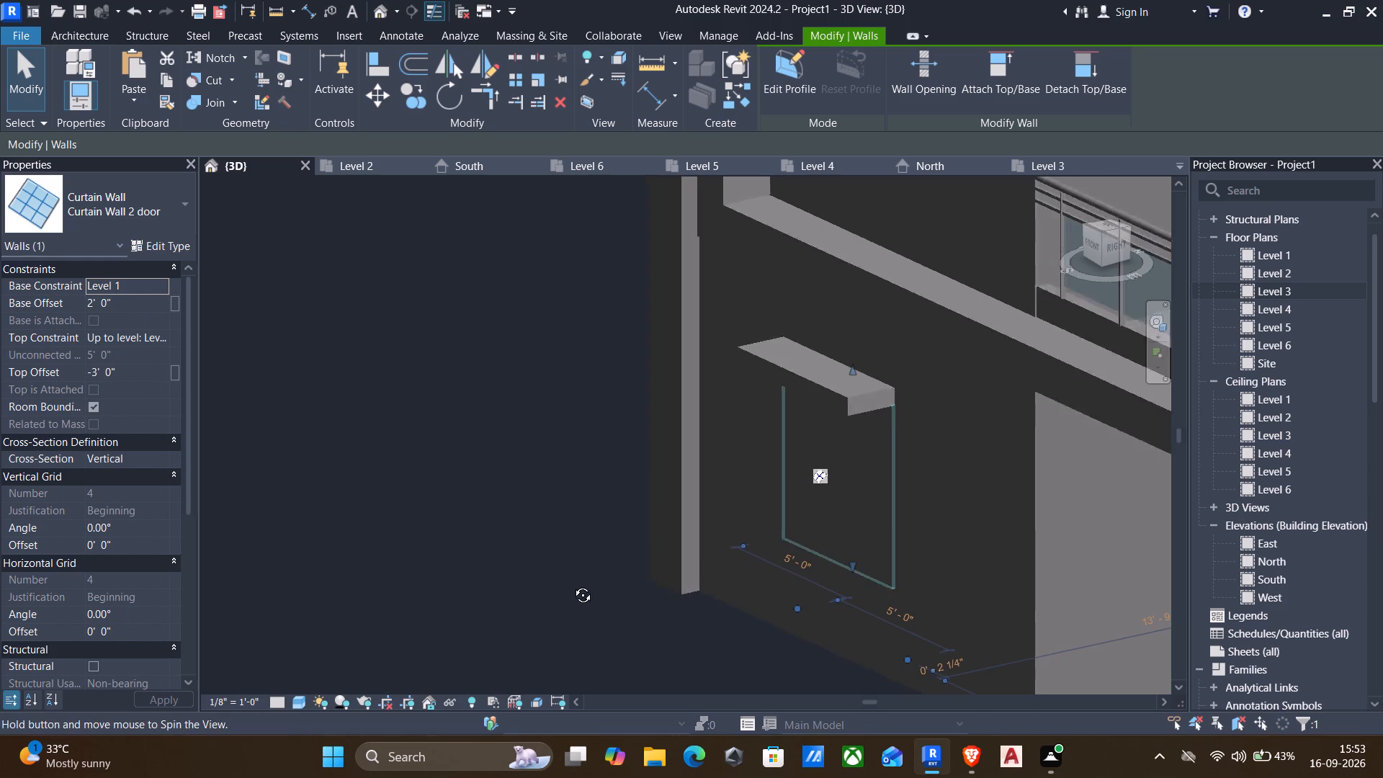
{"action": "middle_click_drag", "start_coordinate": [572, 584], "coordinate": [596, 562], "text": "shift"}
{"action": "scroll", "coordinate": [599, 516], "scroll_direction": "down", "scroll_amount": 4}
{"action": "middle_click_drag", "start_coordinate": [564, 452], "coordinate": [533, 540]}
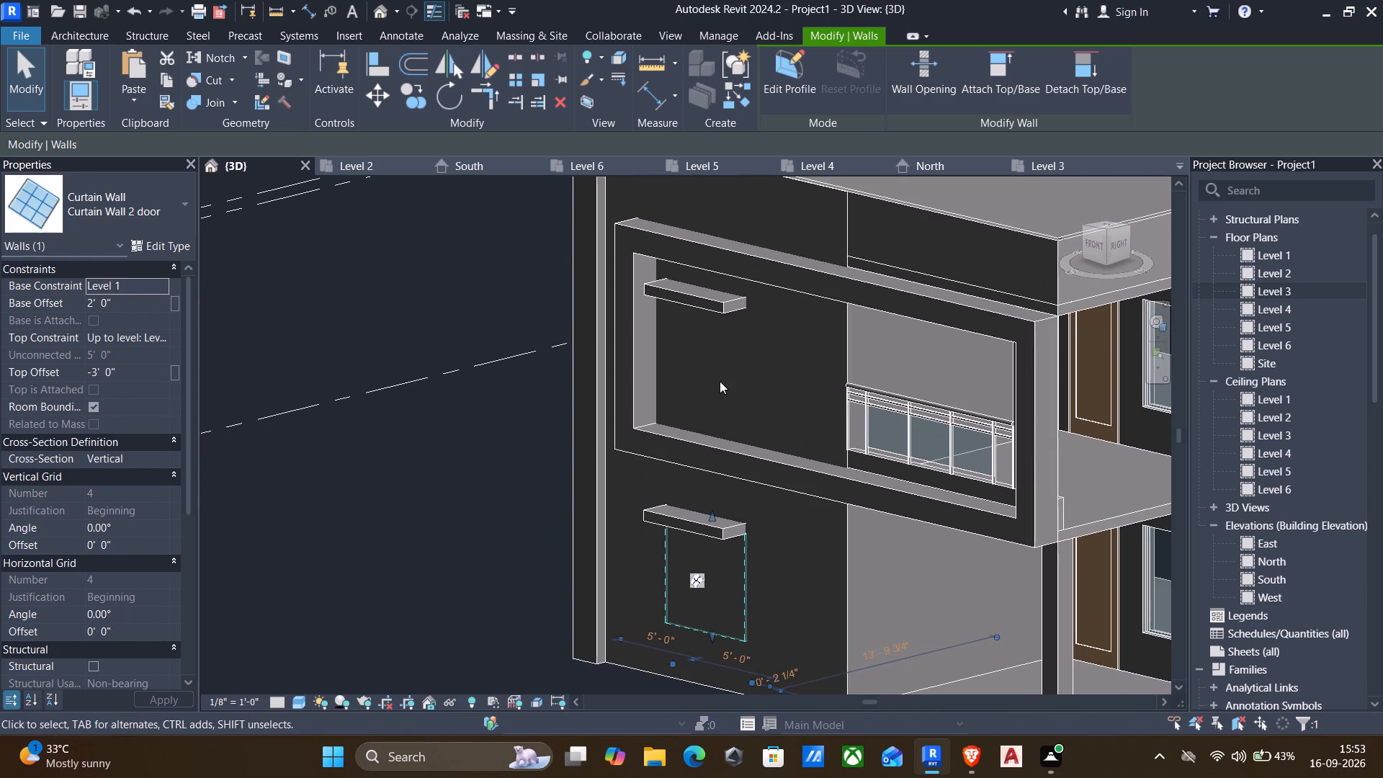
{"action": "left_click", "coordinate": [750, 396]}
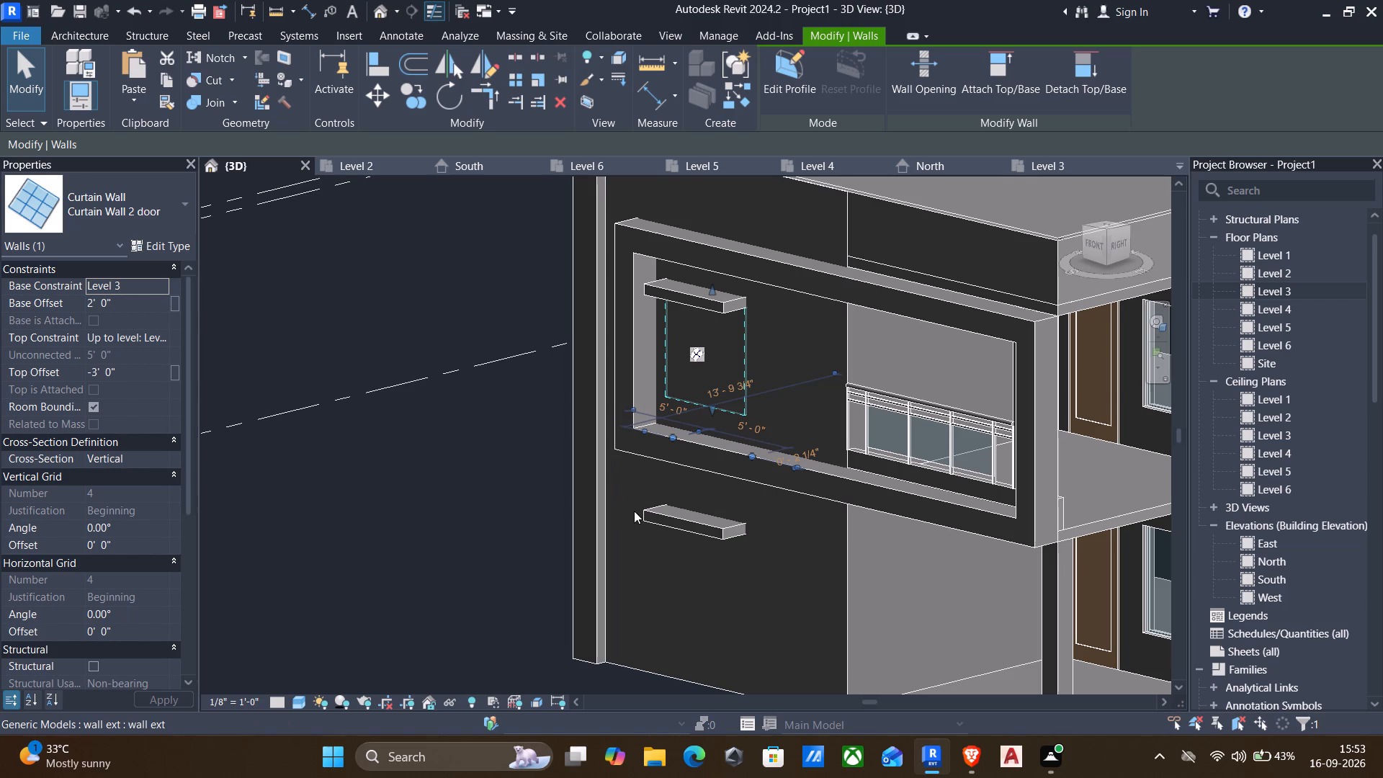
{"action": "middle_click_drag", "start_coordinate": [627, 531], "coordinate": [465, 461], "text": "shift"}
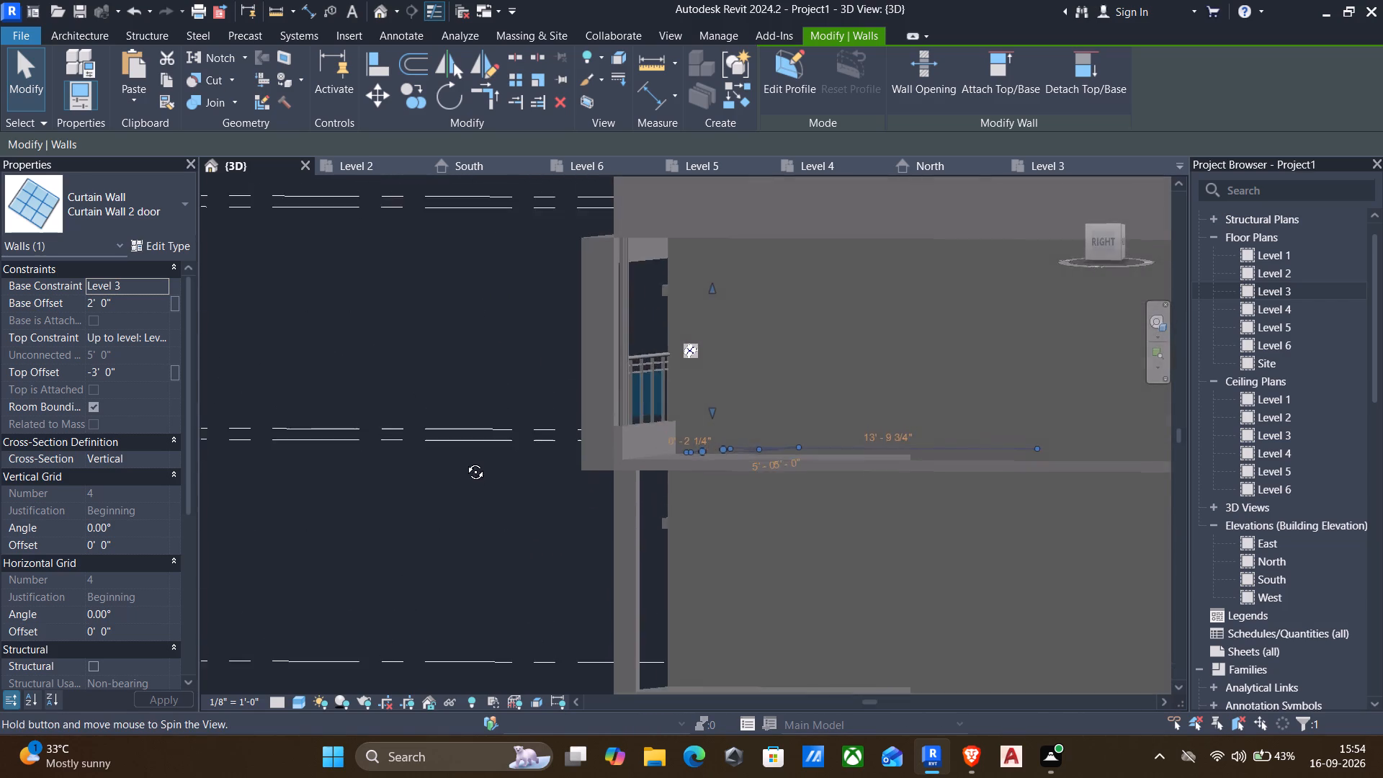
{"action": "middle_click_drag", "start_coordinate": [465, 461], "coordinate": [931, 545], "text": "shift"}
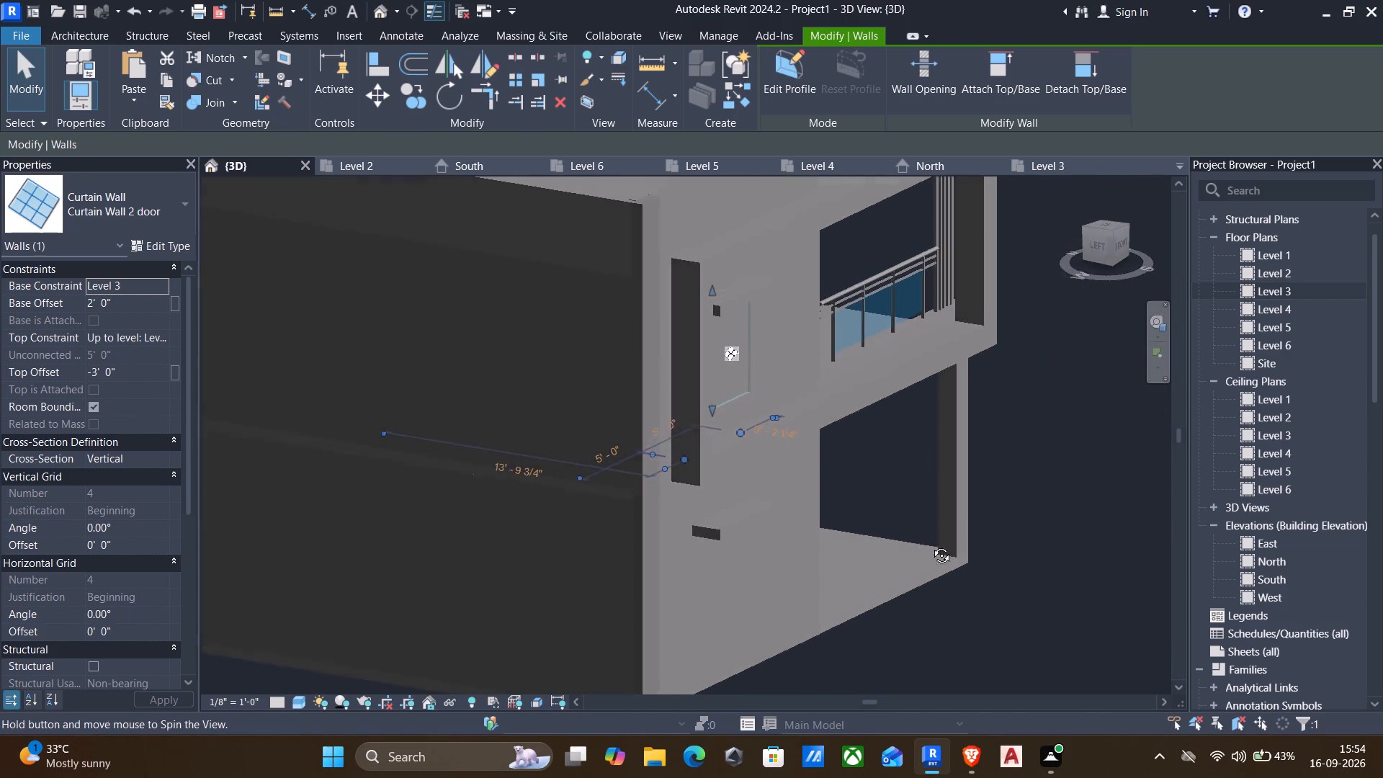
{"action": "middle_click_drag", "start_coordinate": [931, 545], "coordinate": [917, 543], "text": "shift"}
{"action": "scroll", "coordinate": [899, 540], "scroll_direction": "down", "scroll_amount": 2}
{"action": "left_click", "coordinate": [770, 572]}
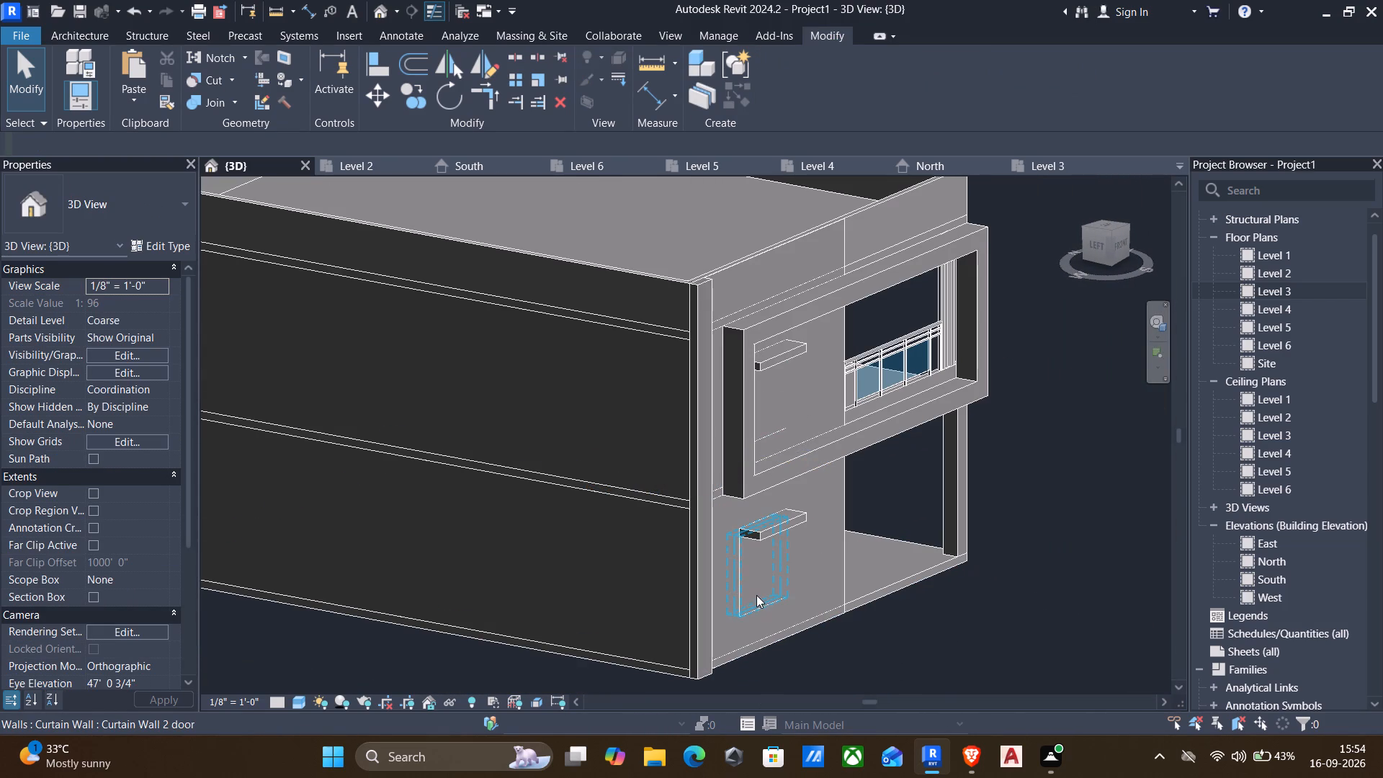
{"action": "left_click_drag", "start_coordinate": [751, 595], "coordinate": [737, 595]}
{"action": "left_click", "coordinate": [738, 596]}
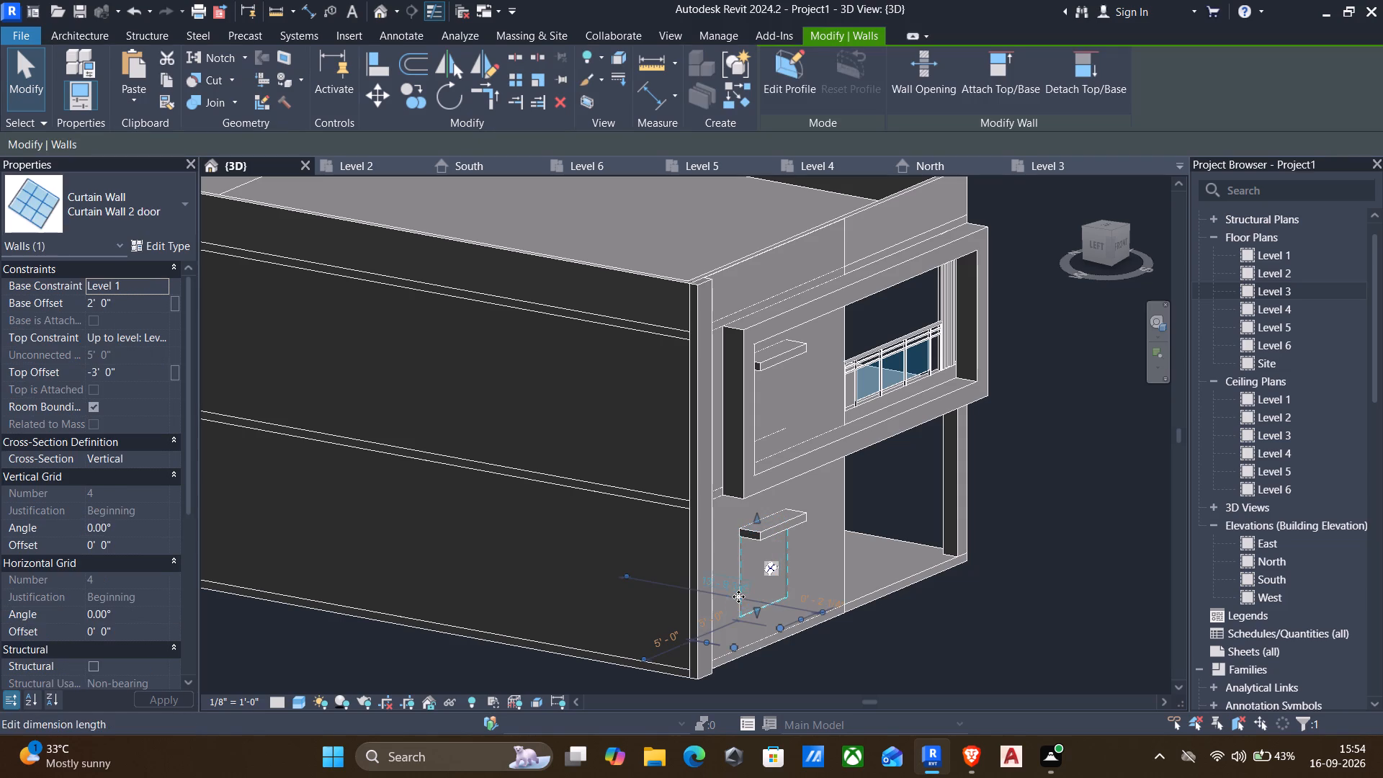
{"action": "key", "text": "Escape"}
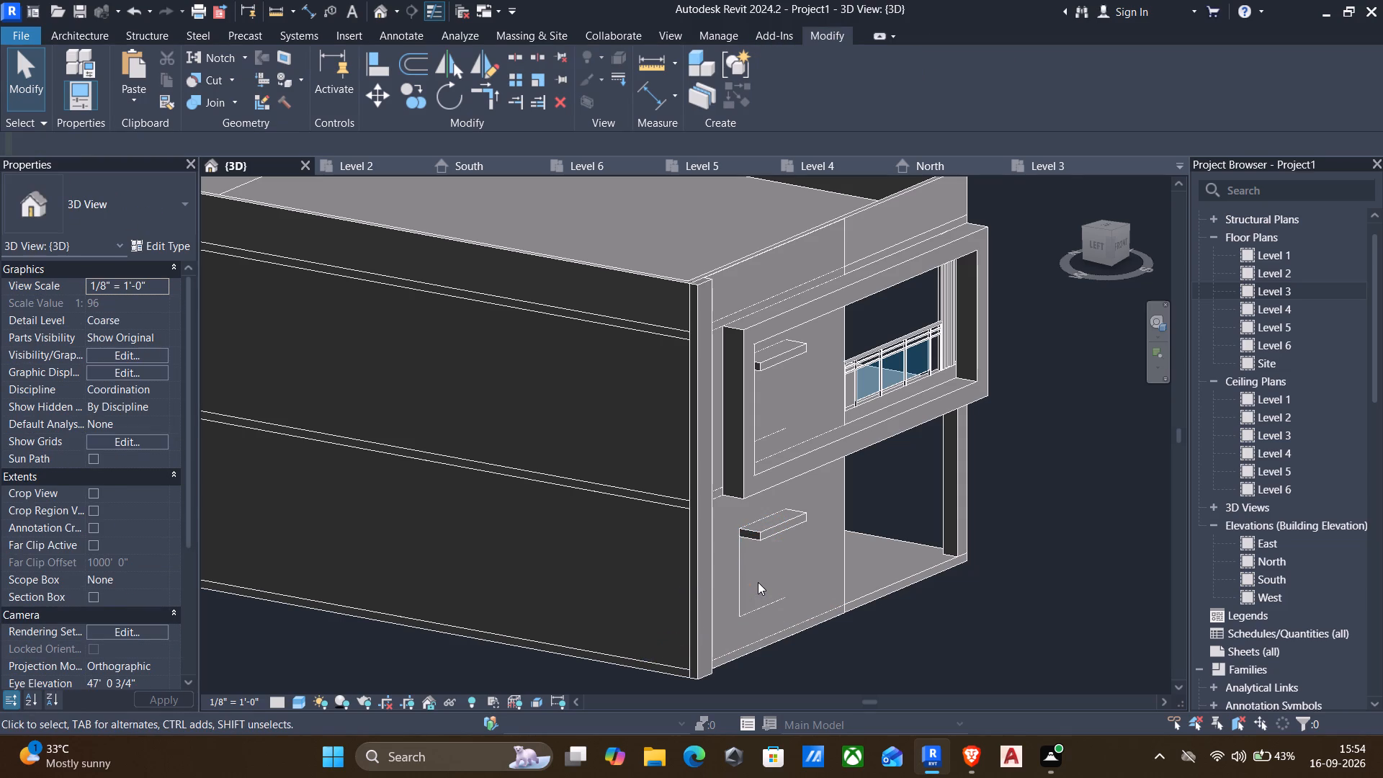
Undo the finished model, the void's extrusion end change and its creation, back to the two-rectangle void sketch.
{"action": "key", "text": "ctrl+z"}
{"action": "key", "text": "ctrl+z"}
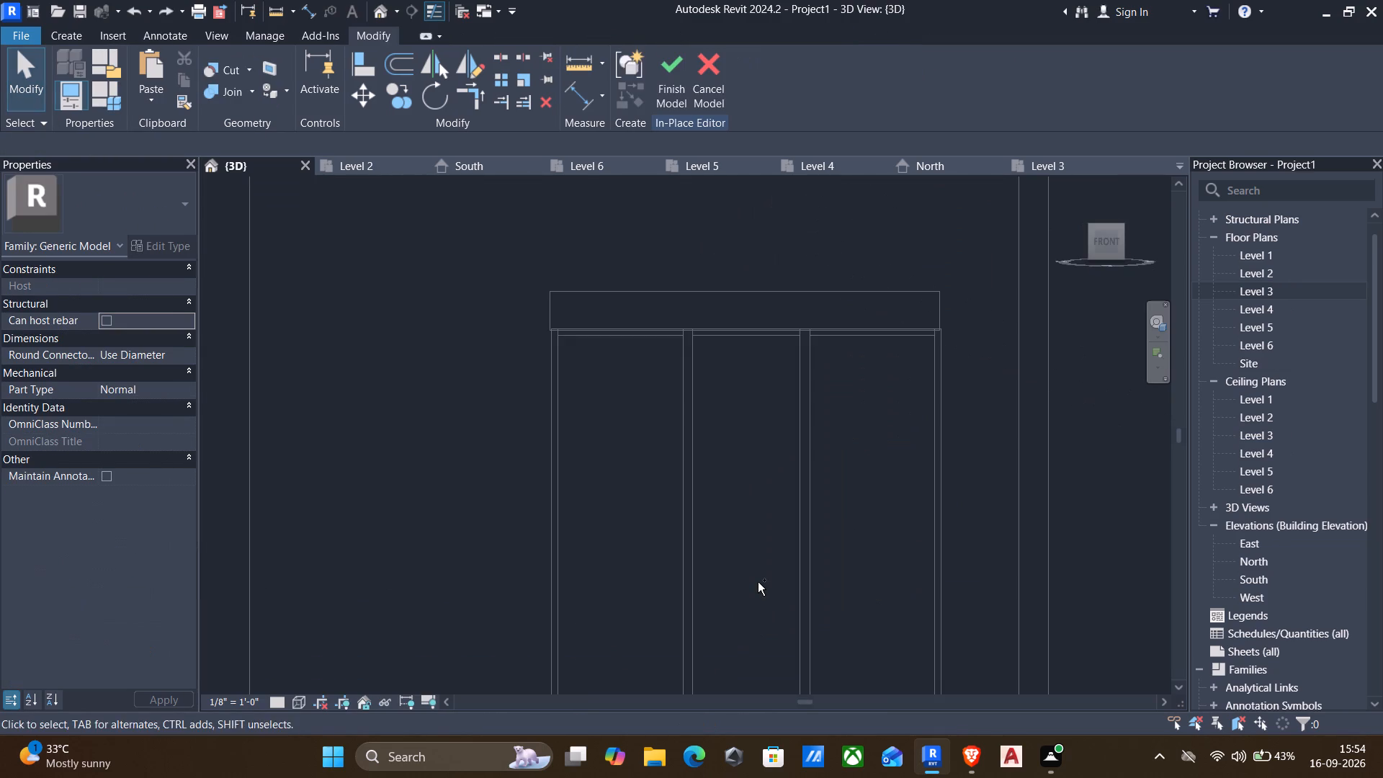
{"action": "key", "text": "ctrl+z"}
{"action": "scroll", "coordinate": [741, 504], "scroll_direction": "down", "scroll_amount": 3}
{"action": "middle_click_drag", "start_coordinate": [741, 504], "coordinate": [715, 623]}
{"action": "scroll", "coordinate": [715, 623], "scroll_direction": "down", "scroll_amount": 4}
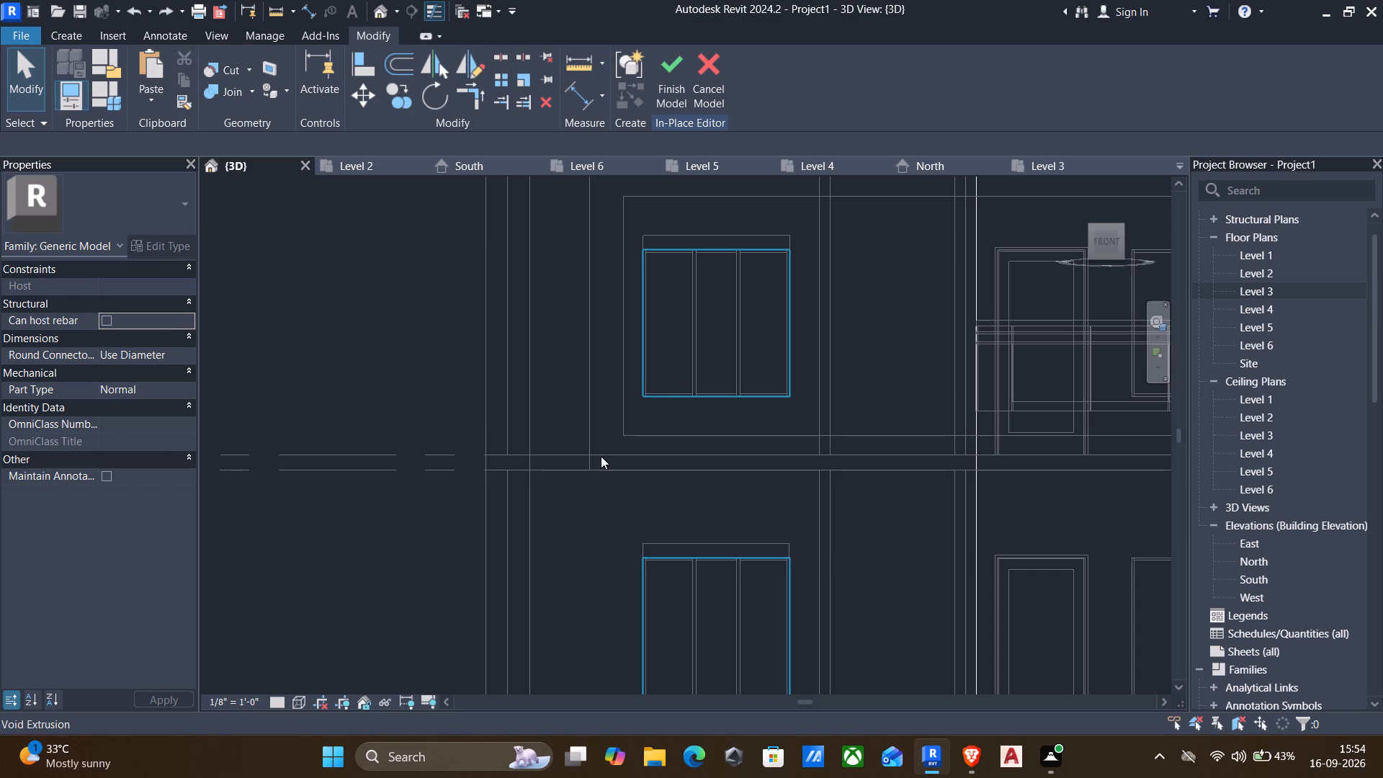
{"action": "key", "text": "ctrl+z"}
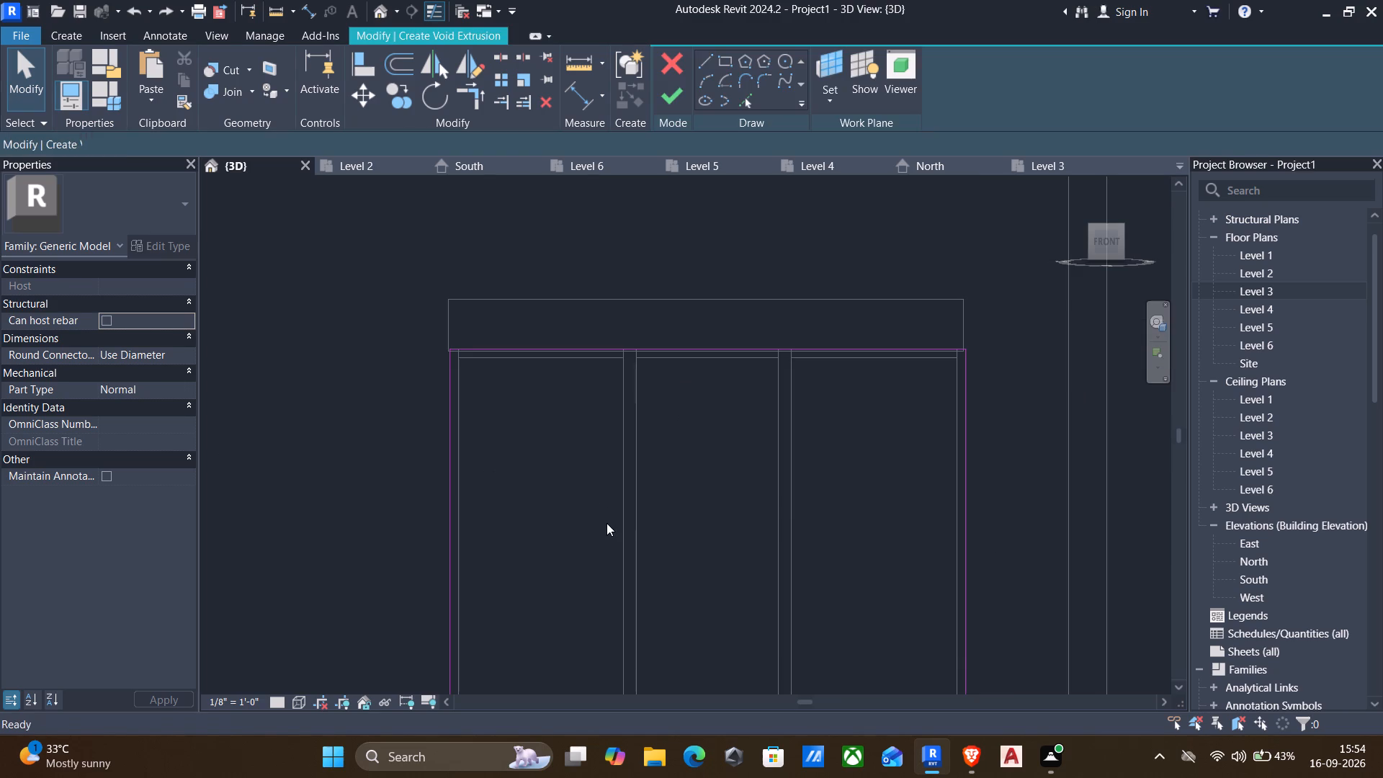
Finish the void extrusion sketch of the two front window rectangles and finish the in-place cladding model.
{"action": "scroll", "coordinate": [607, 540], "scroll_direction": "down", "scroll_amount": 2}
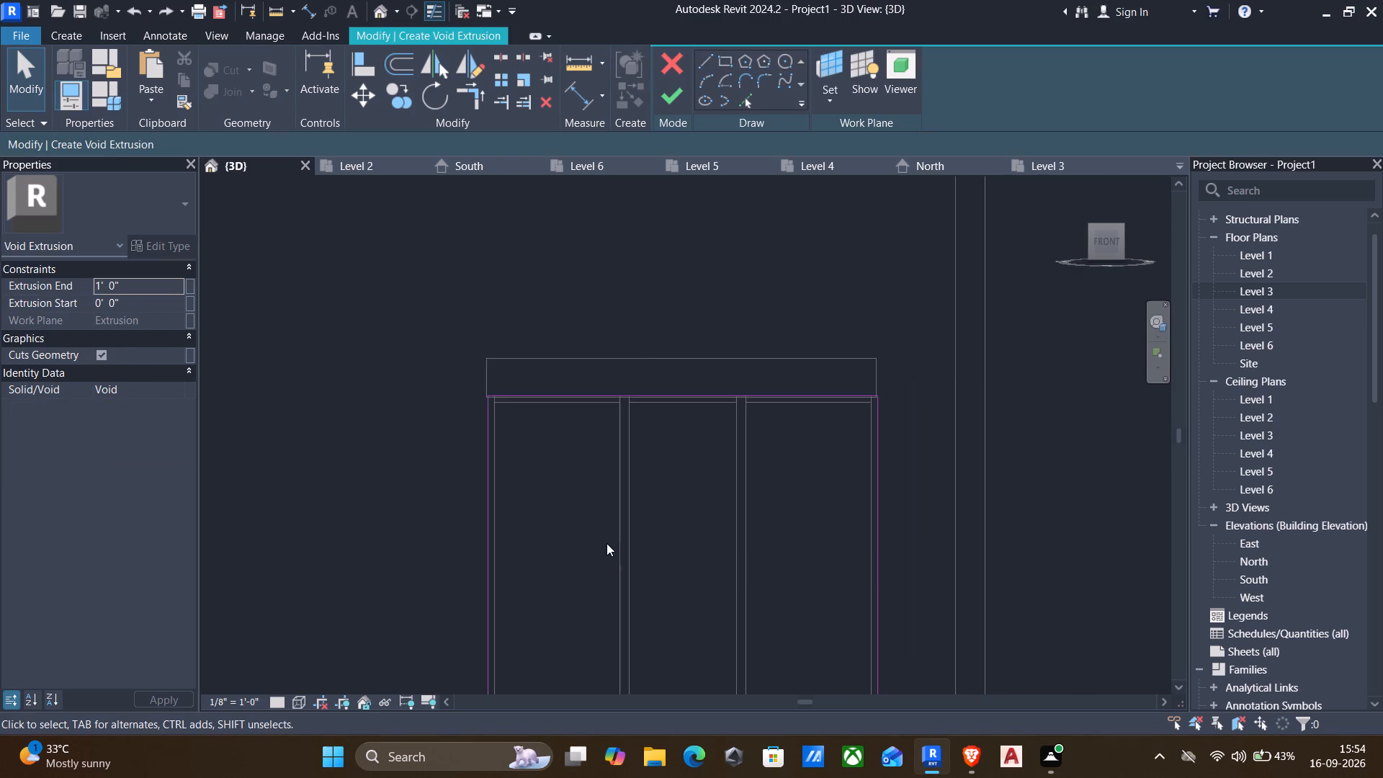
{"action": "middle_click_drag", "start_coordinate": [630, 603], "coordinate": [794, 207]}
{"action": "scroll", "coordinate": [805, 323], "scroll_direction": "down", "scroll_amount": 7}
{"action": "middle_click_drag", "start_coordinate": [818, 474], "coordinate": [751, 548]}
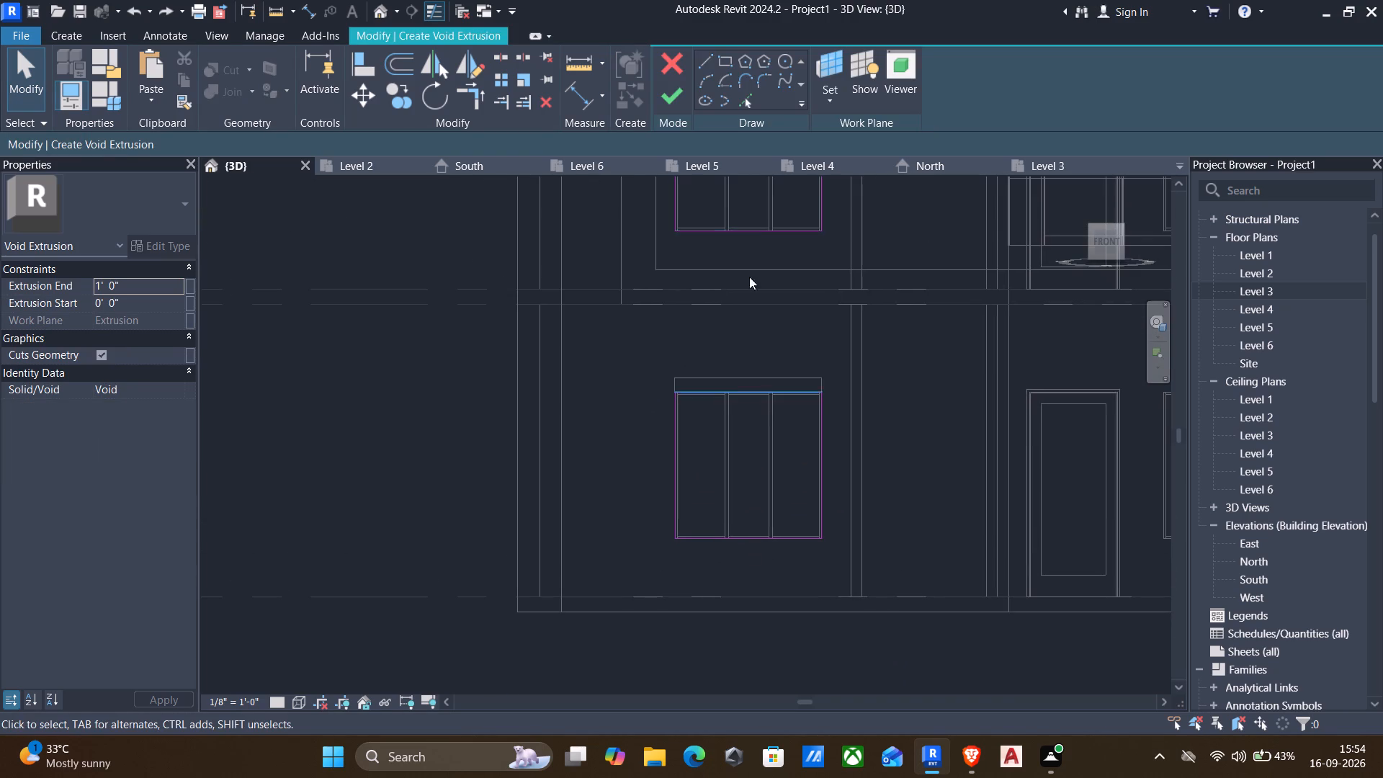
{"action": "left_click", "coordinate": [679, 96]}
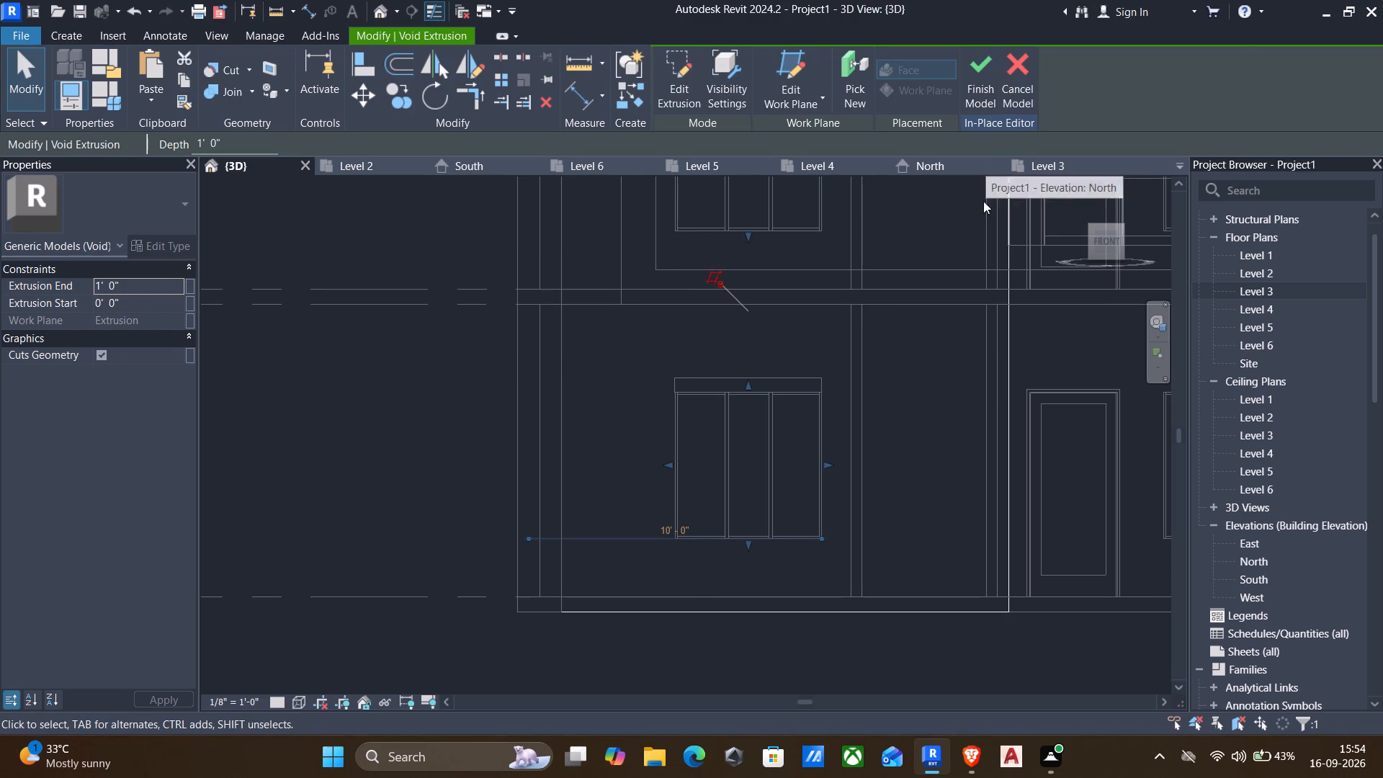
{"action": "scroll", "coordinate": [975, 261], "scroll_direction": "down", "scroll_amount": 2}
{"action": "middle_click_drag", "start_coordinate": [980, 282], "coordinate": [743, 375], "text": "shift"}
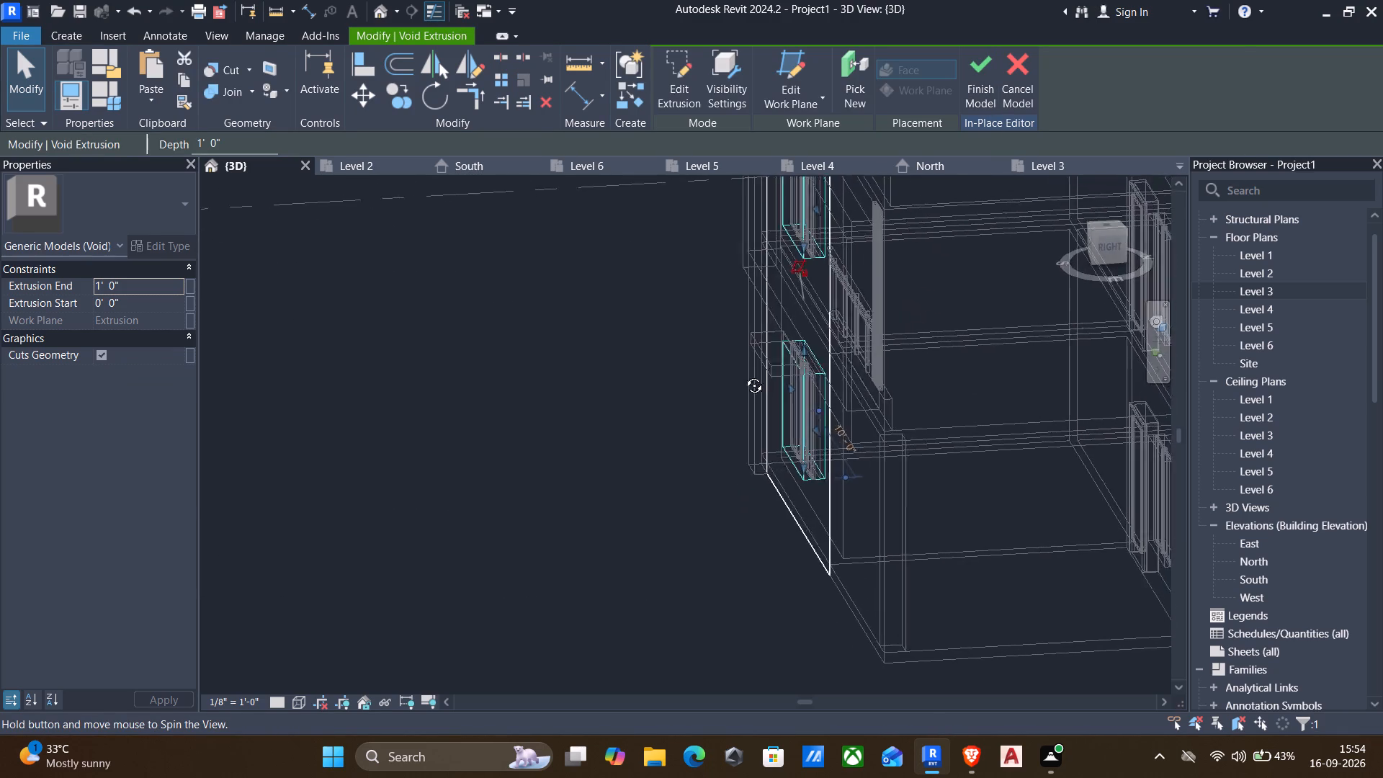
{"action": "middle_click_drag", "start_coordinate": [743, 375], "coordinate": [740, 363], "text": "shift"}
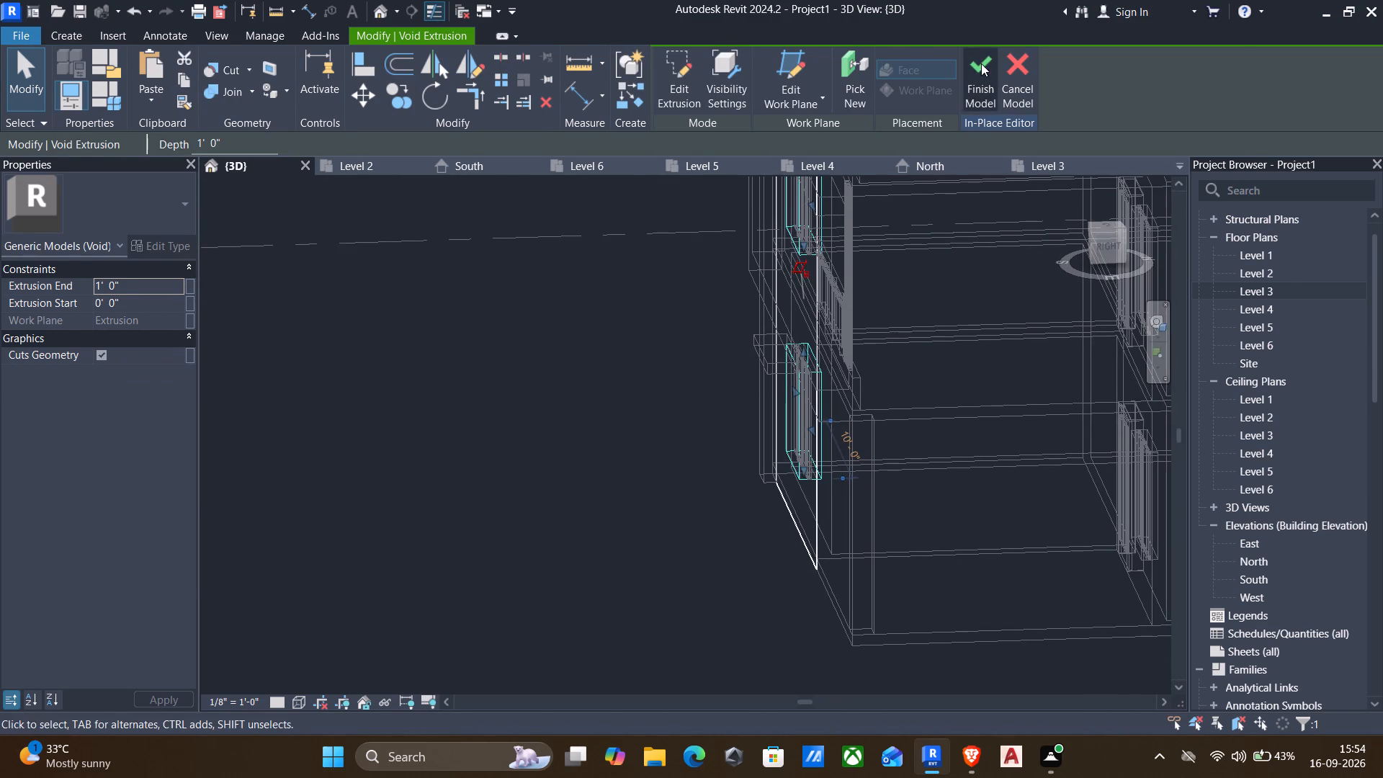
{"action": "left_click", "coordinate": [981, 63]}
Set the 3D view's visual style to Shaded.
{"action": "scroll", "coordinate": [393, 314], "scroll_direction": "down", "scroll_amount": 2}
{"action": "middle_click_drag", "start_coordinate": [532, 348], "coordinate": [540, 437]}
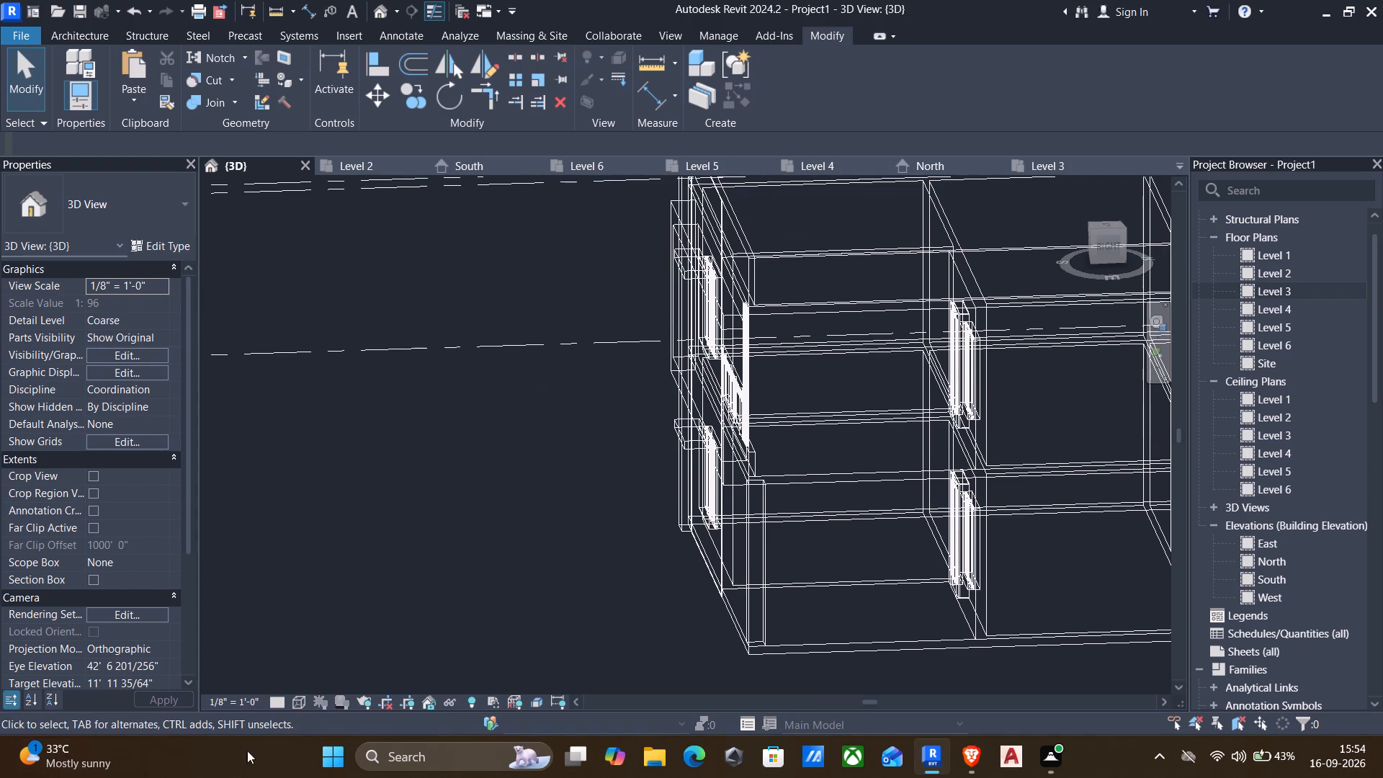
{"action": "left_click", "coordinate": [290, 699]}
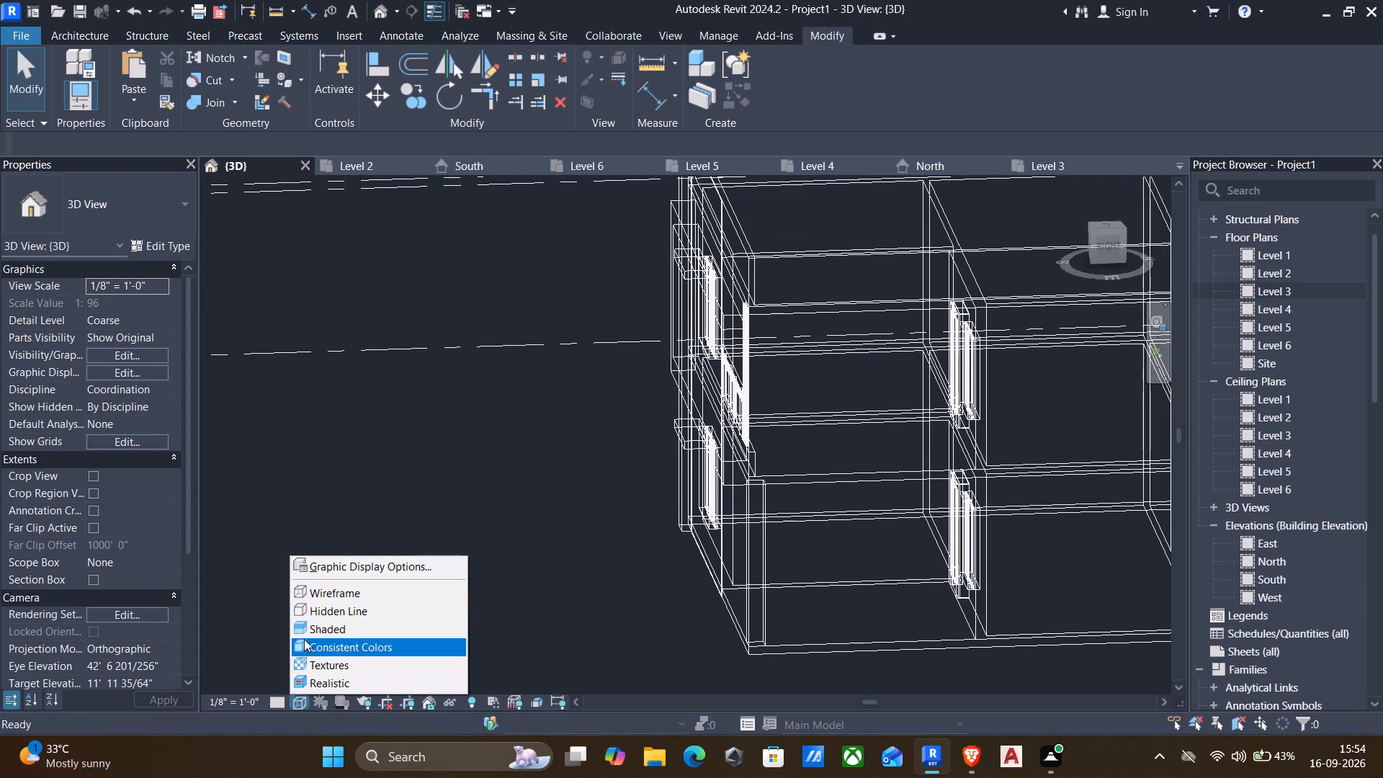
{"action": "left_click", "coordinate": [305, 631]}
Examine the front facade from several angles to check the window openings through the cladding panel on both floors.
{"action": "middle_click_drag", "start_coordinate": [525, 514], "coordinate": [697, 457], "text": "shift"}
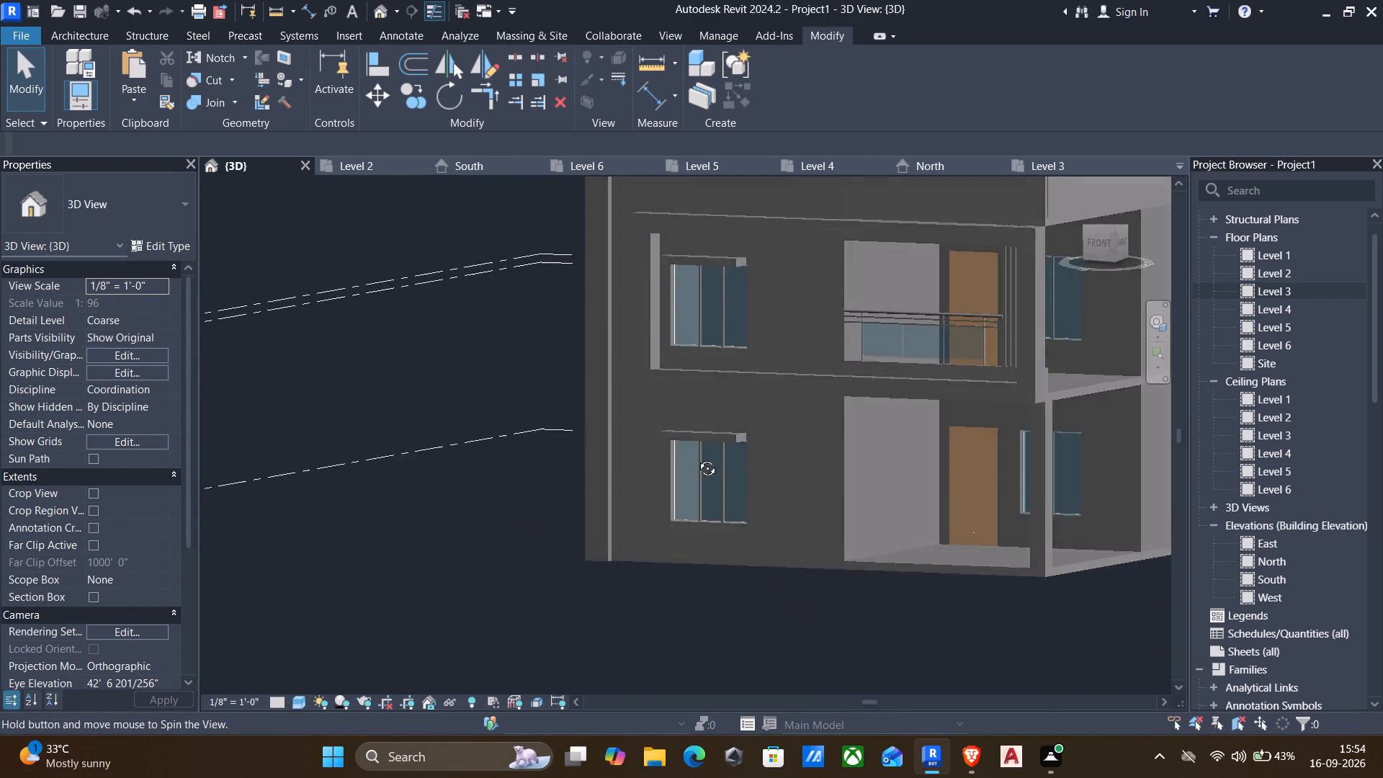
{"action": "middle_click_drag", "start_coordinate": [697, 457], "coordinate": [517, 487], "text": "shift"}
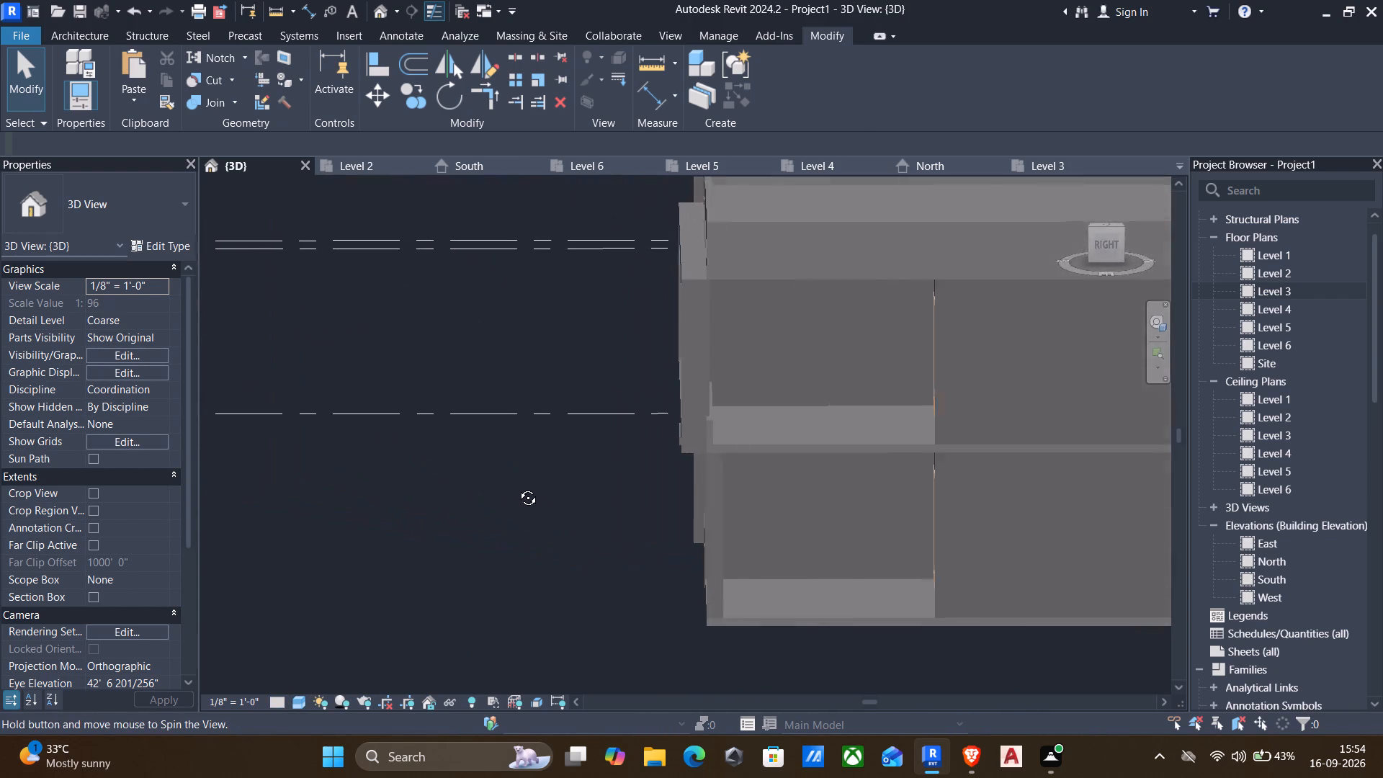
{"action": "middle_click_drag", "start_coordinate": [517, 487], "coordinate": [682, 434], "text": "shift"}
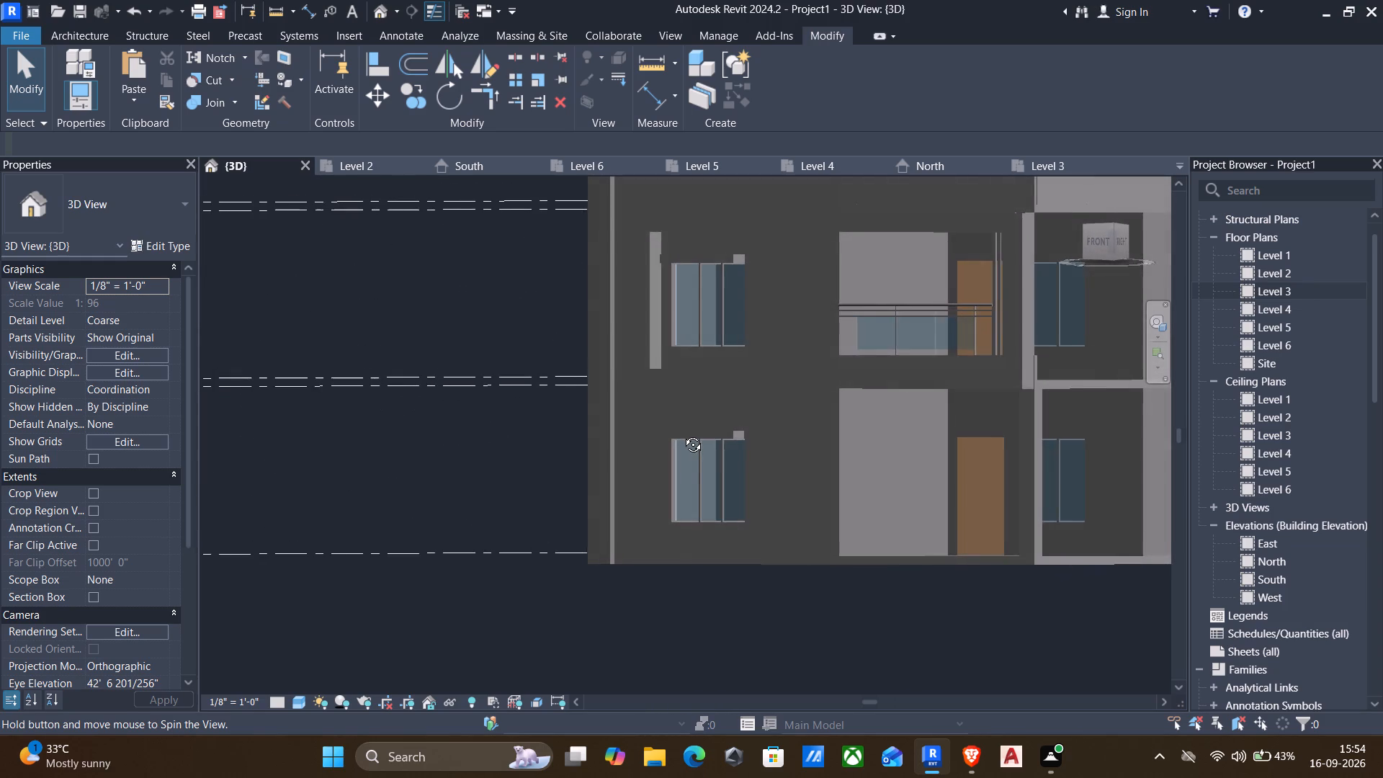
{"action": "middle_click_drag", "start_coordinate": [682, 434], "coordinate": [825, 483], "text": "shift"}
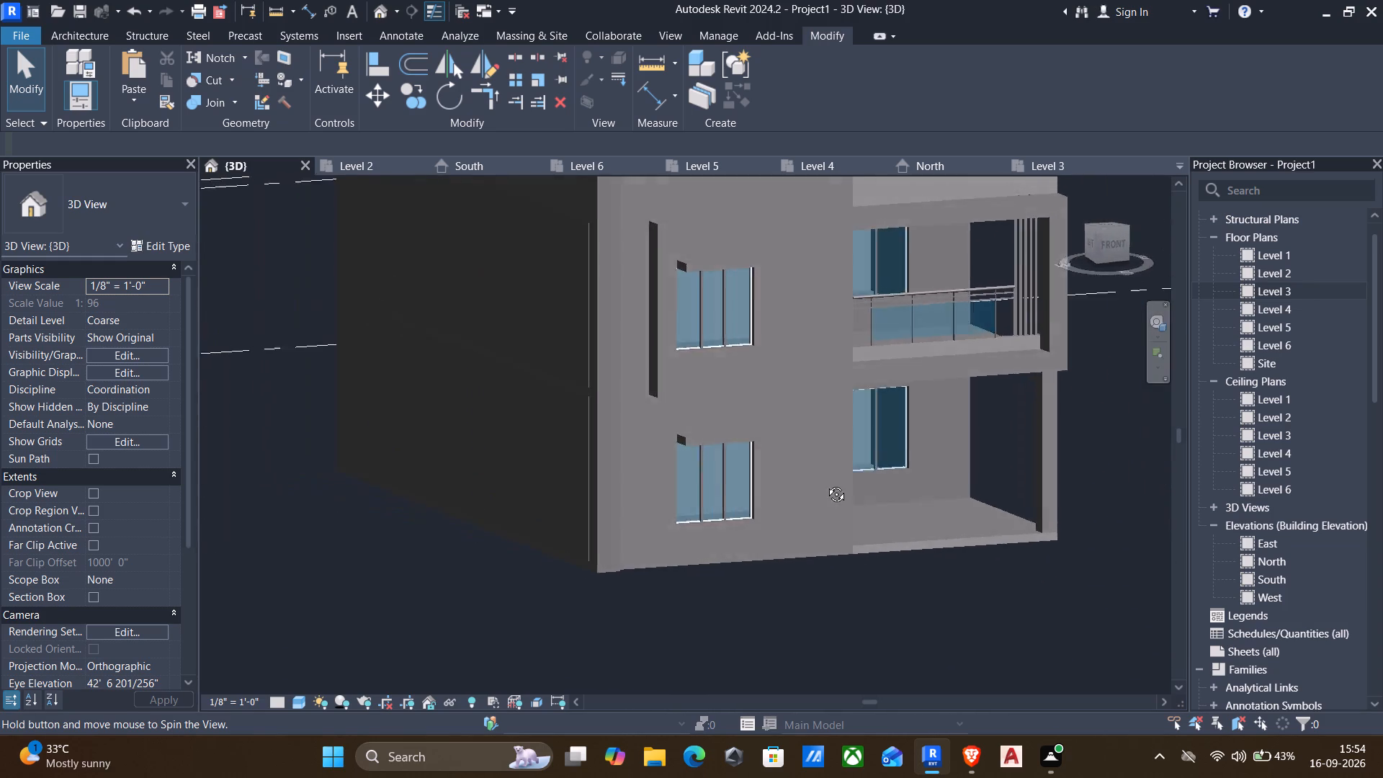
{"action": "middle_click_drag", "start_coordinate": [825, 483], "coordinate": [547, 465], "text": "shift"}
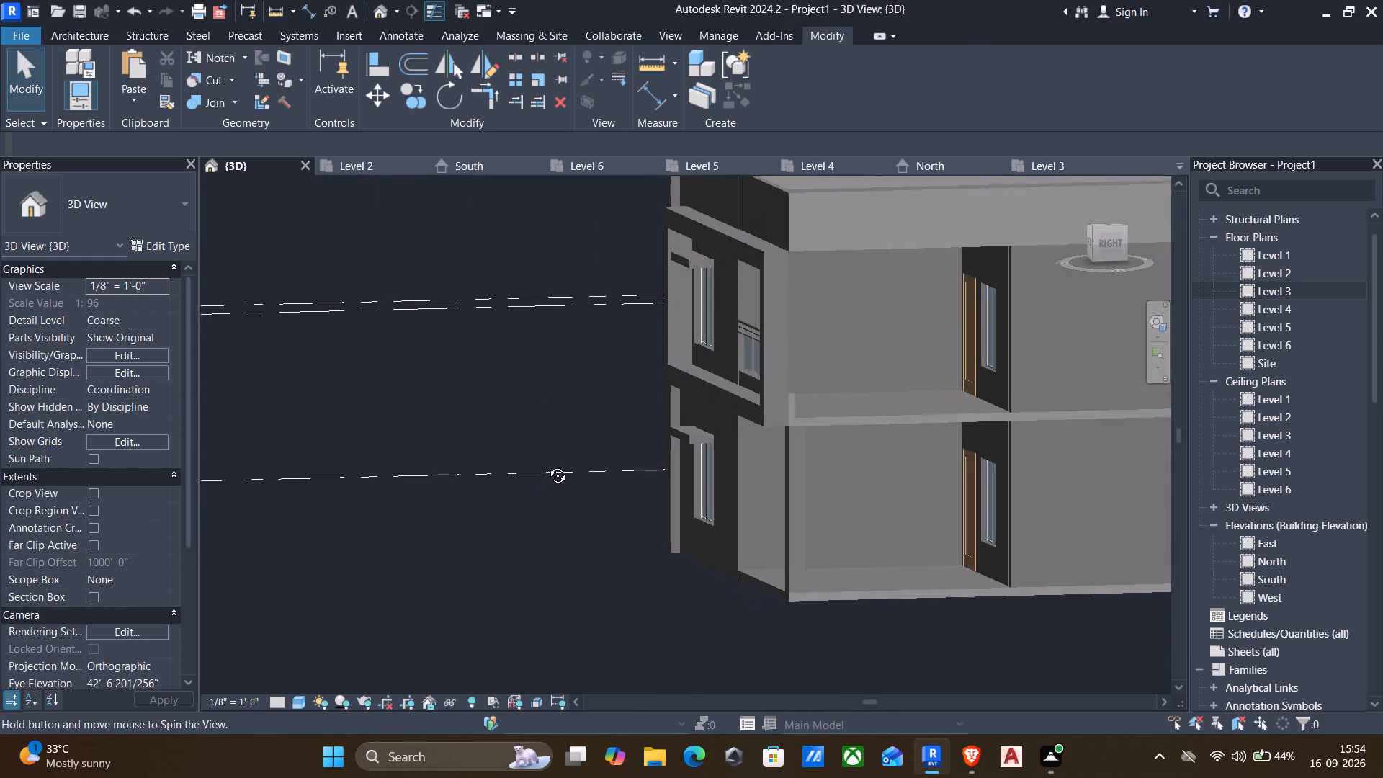
{"action": "middle_click_drag", "start_coordinate": [547, 465], "coordinate": [575, 519], "text": "shift"}
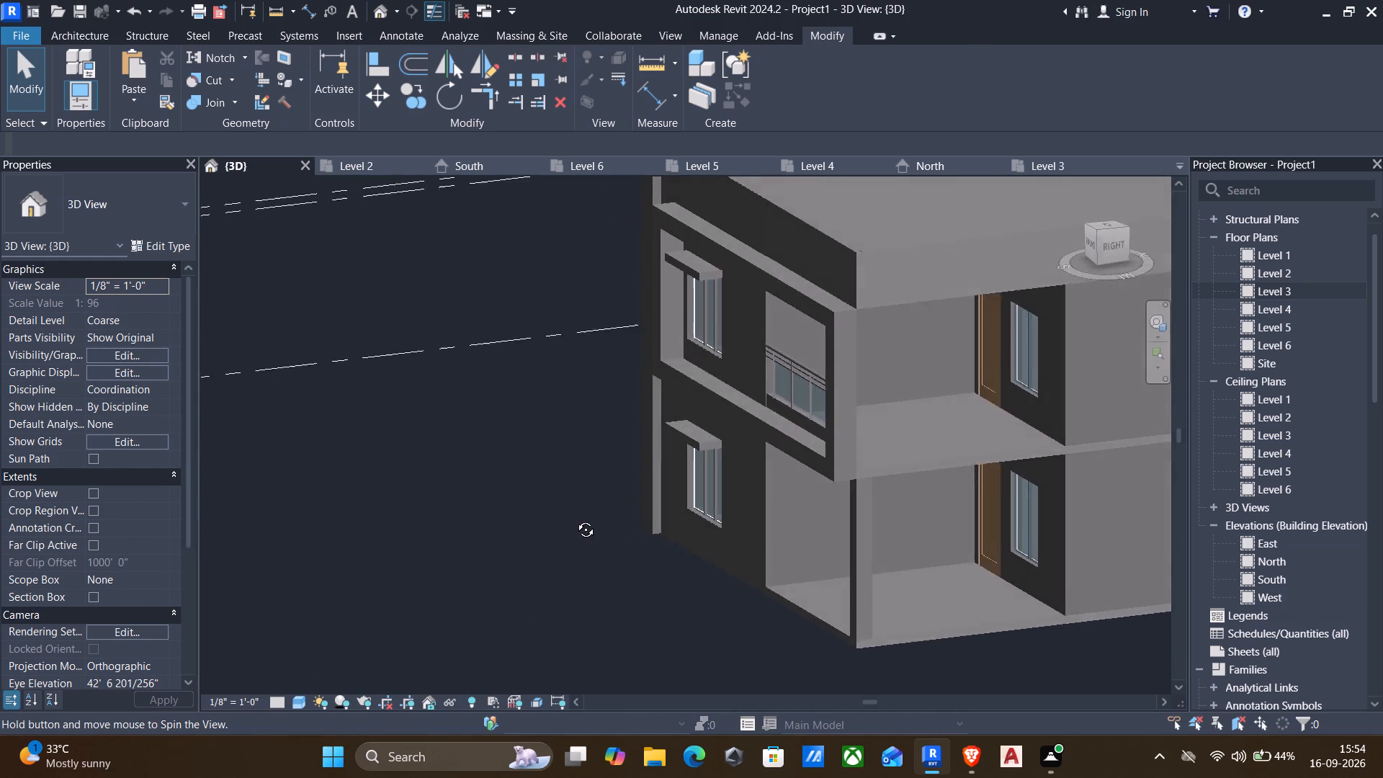
{"action": "middle_click_drag", "start_coordinate": [575, 519], "coordinate": [586, 576], "text": "shift"}
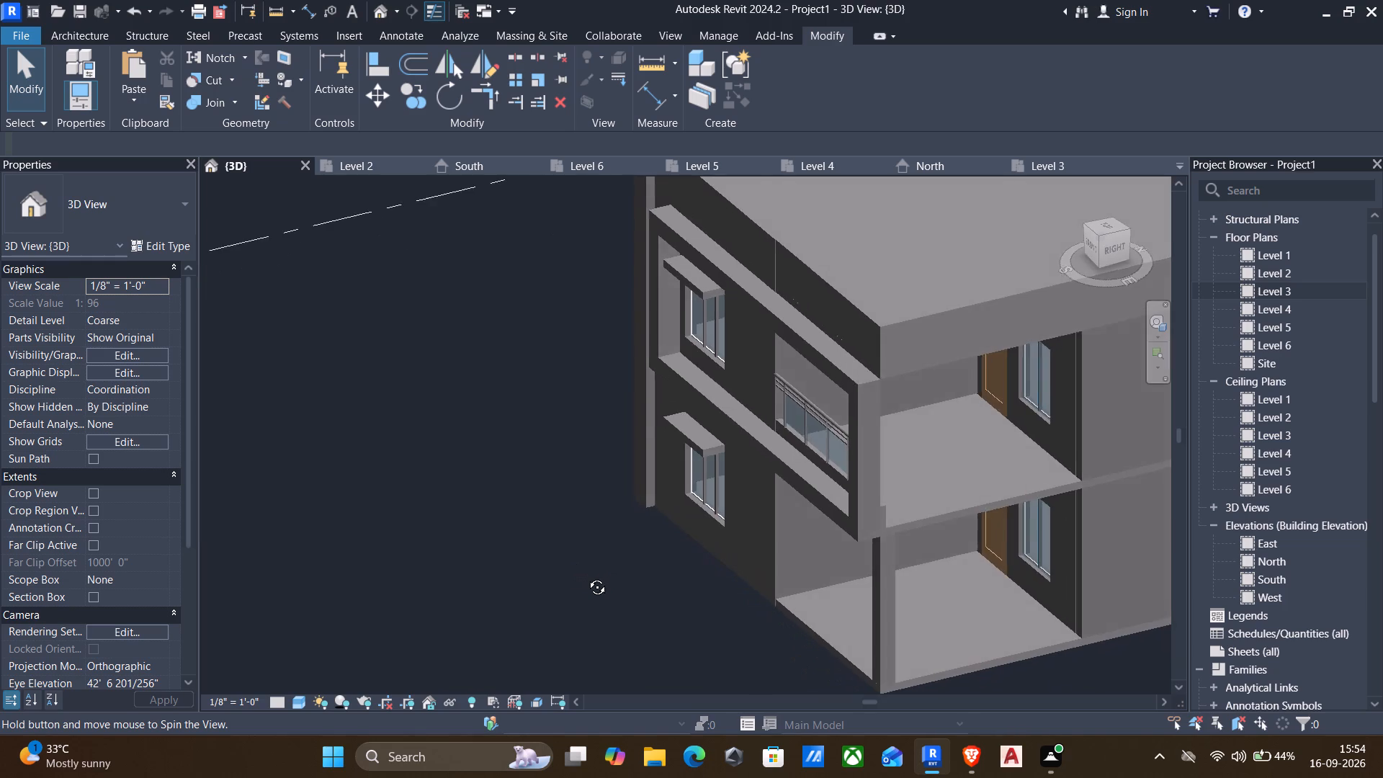
{"action": "middle_click_drag", "start_coordinate": [586, 576], "coordinate": [741, 502], "text": "shift"}
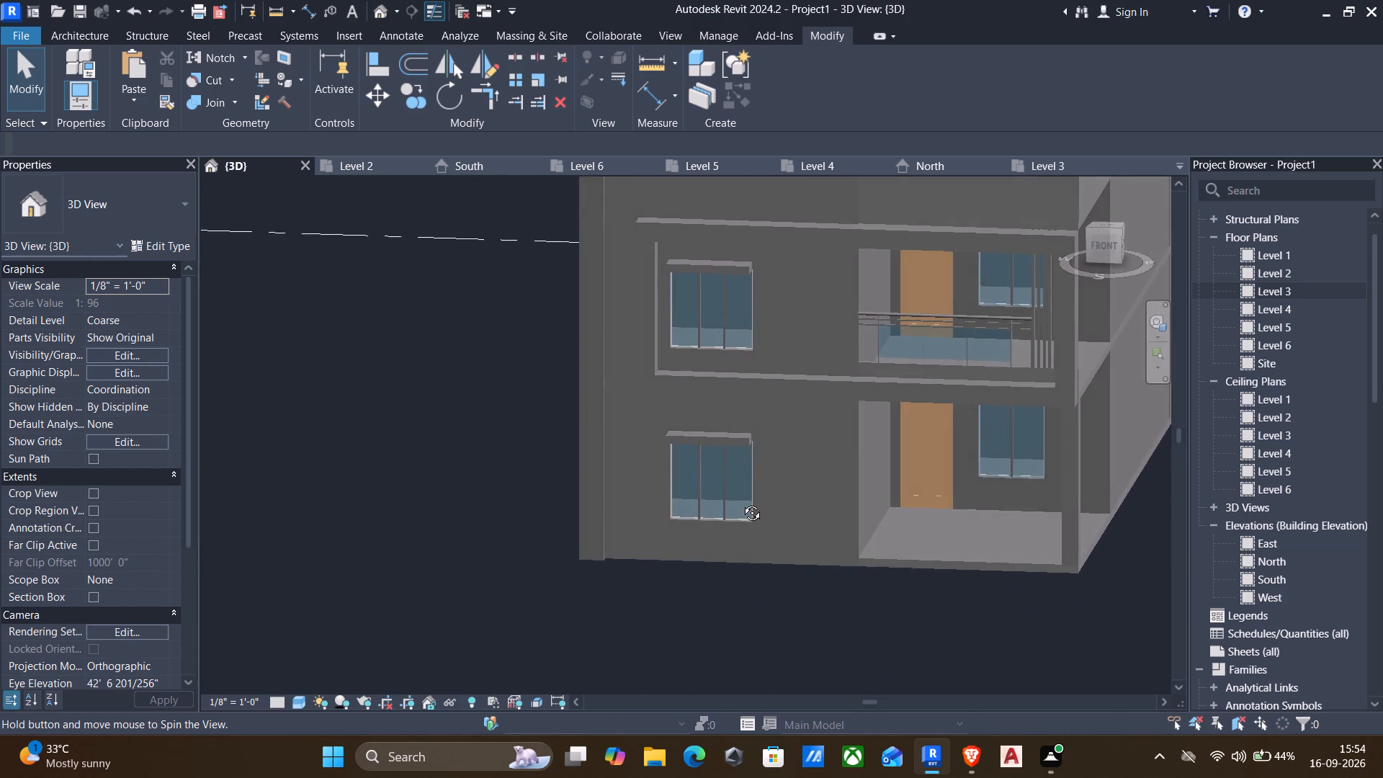
{"action": "middle_click_drag", "start_coordinate": [741, 502], "coordinate": [600, 517], "text": "shift"}
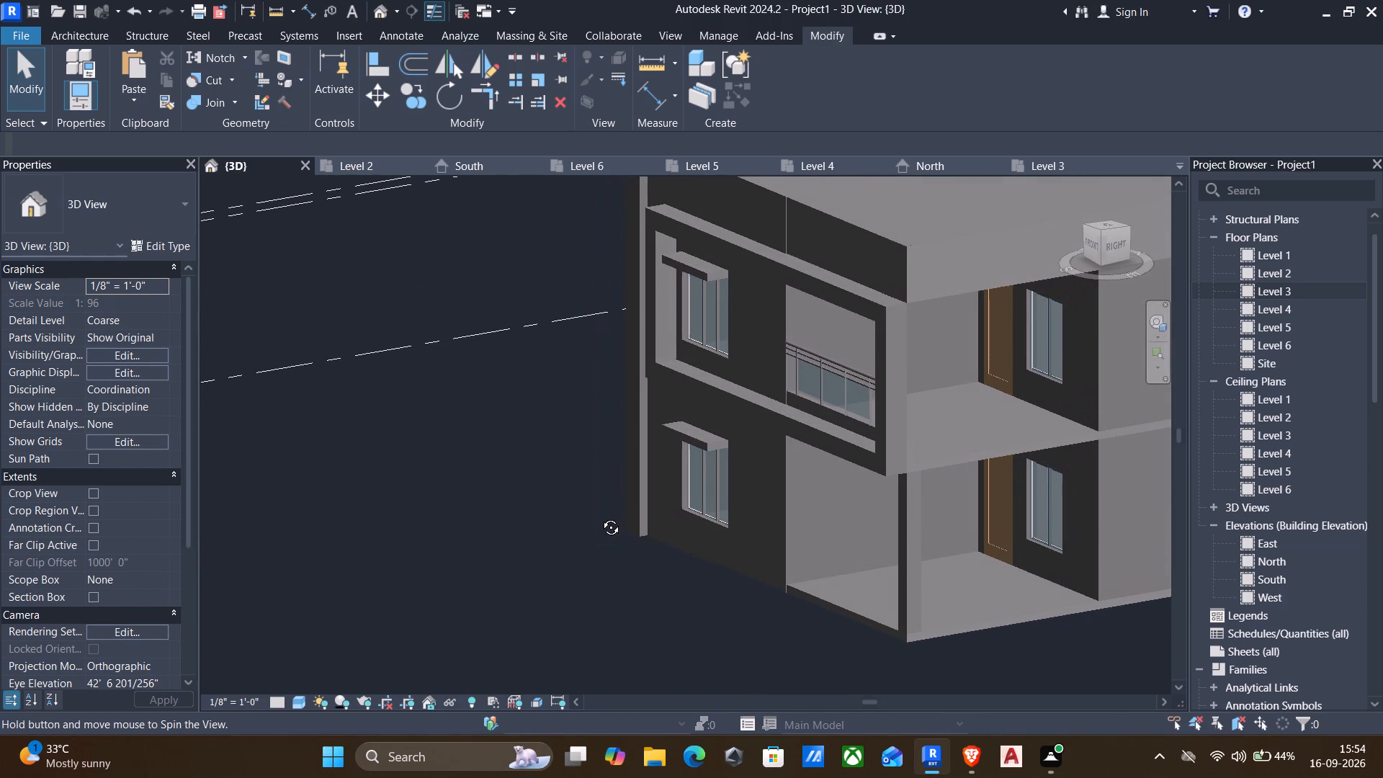
{"action": "middle_click_drag", "start_coordinate": [600, 517], "coordinate": [645, 514], "text": "shift"}
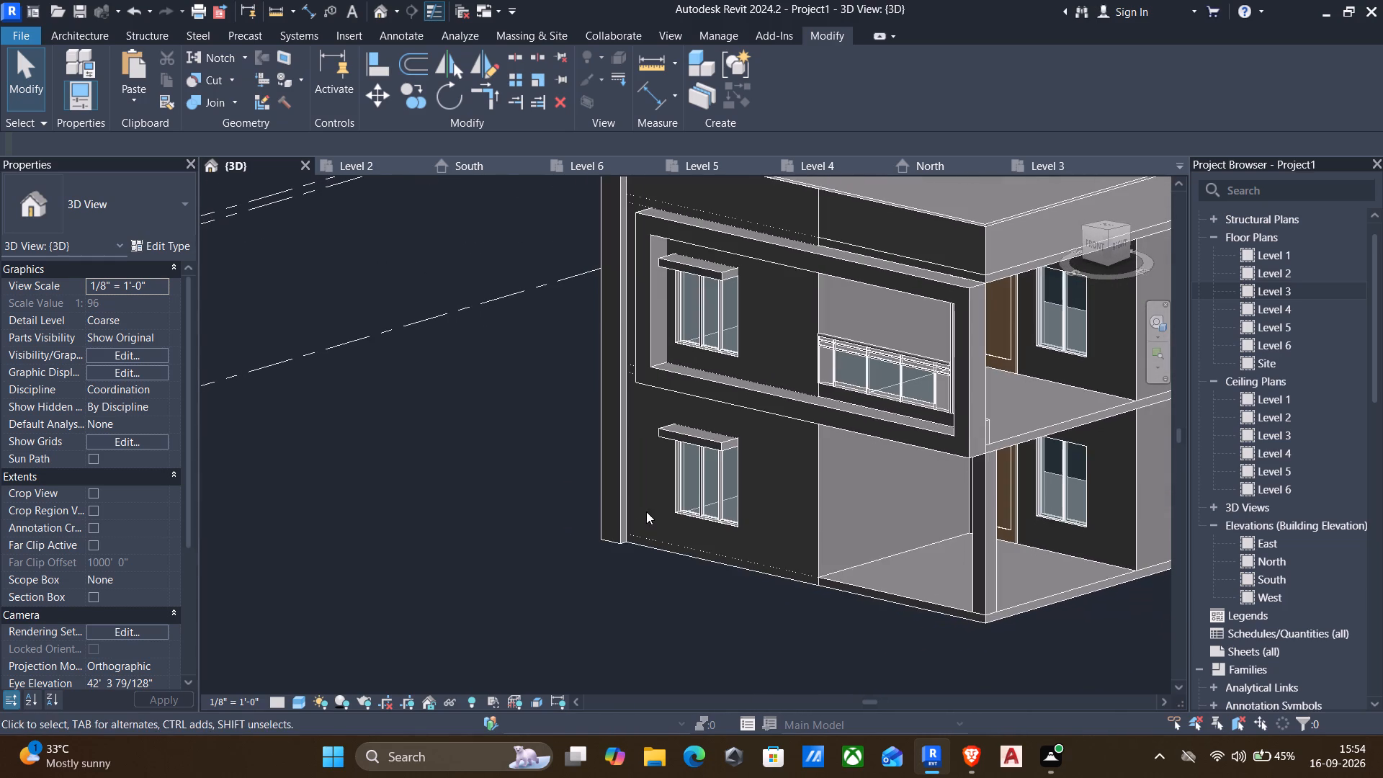
{"action": "middle_click_drag", "start_coordinate": [668, 499], "coordinate": [667, 558]}
{"action": "middle_click_drag", "start_coordinate": [567, 494], "coordinate": [596, 488], "text": "shift"}
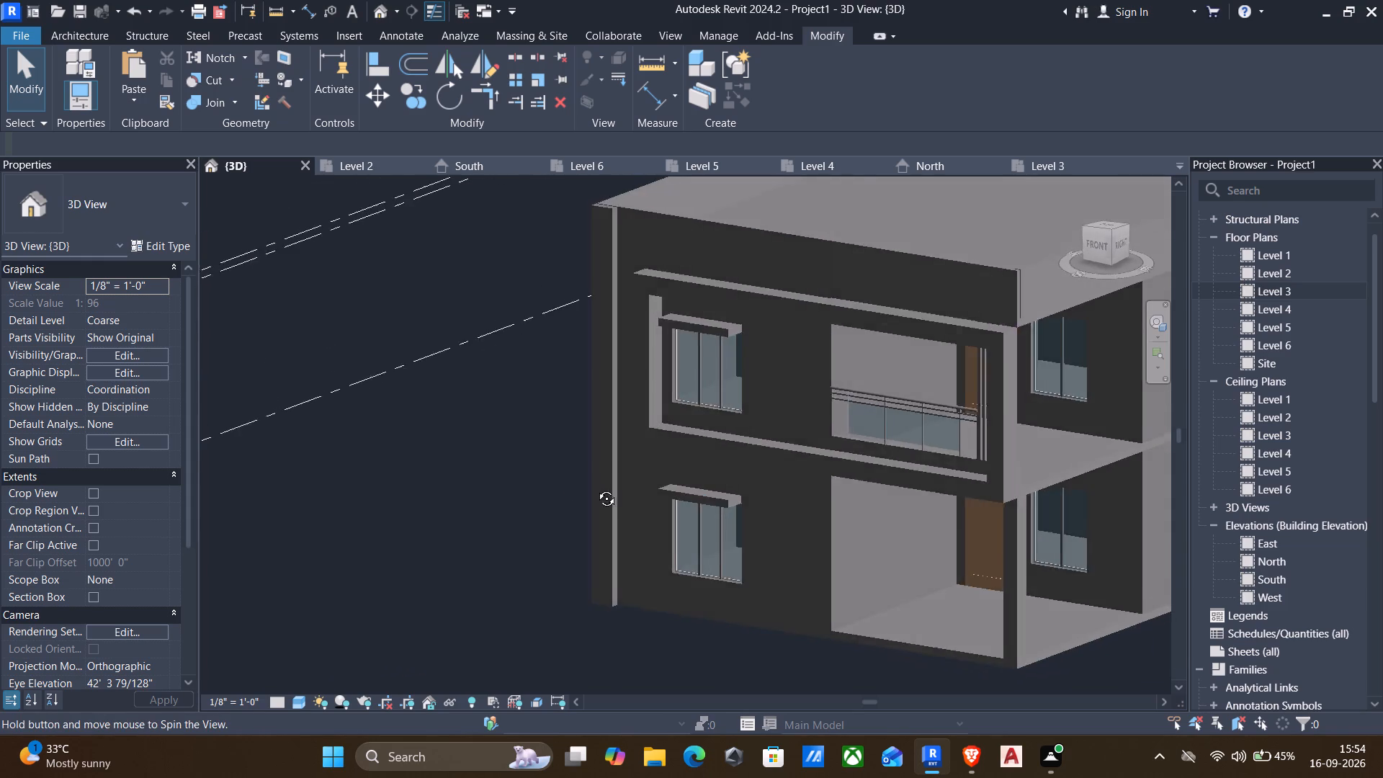
{"action": "middle_click_drag", "start_coordinate": [596, 488], "coordinate": [689, 445], "text": "shift"}
{"action": "scroll", "coordinate": [688, 432], "scroll_direction": "down", "scroll_amount": 3}
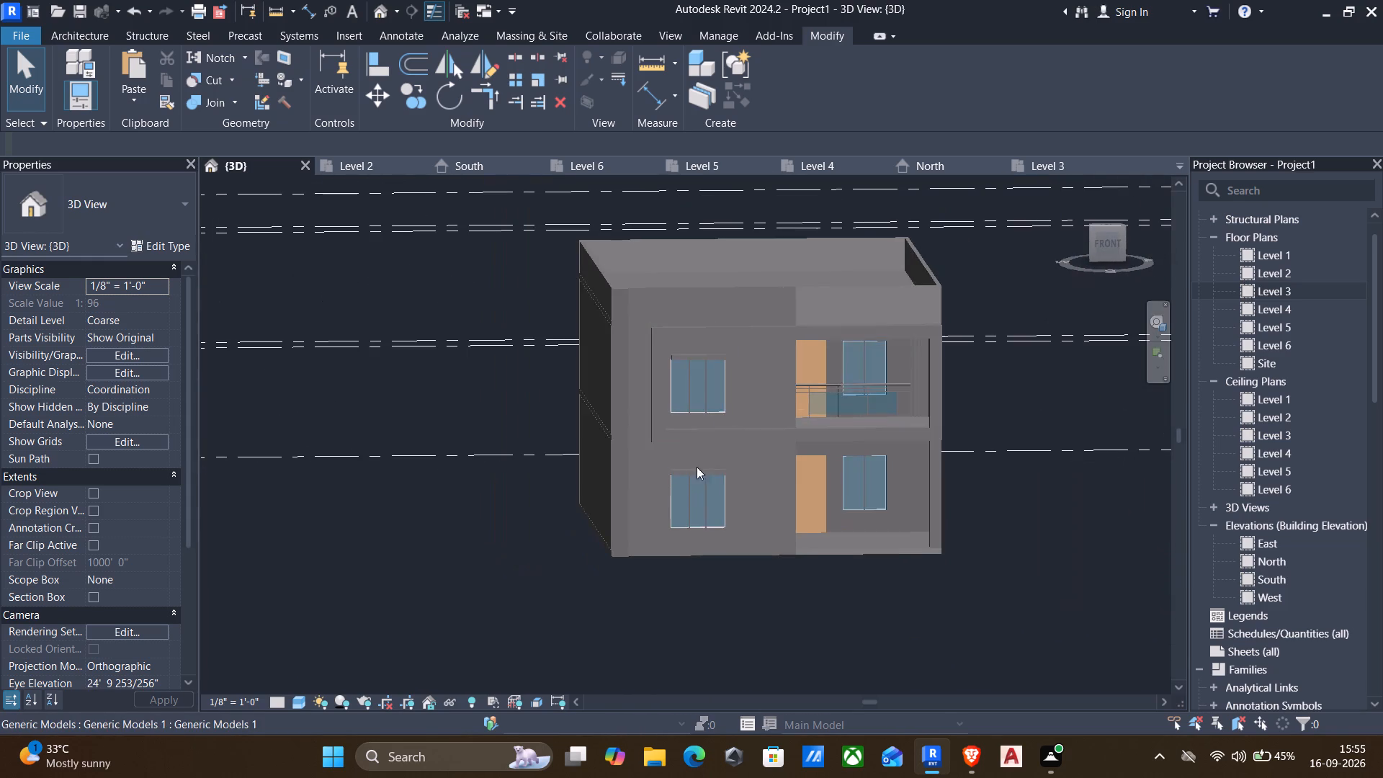
{"action": "middle_click_drag", "start_coordinate": [717, 525], "coordinate": [702, 487], "text": "shift"}
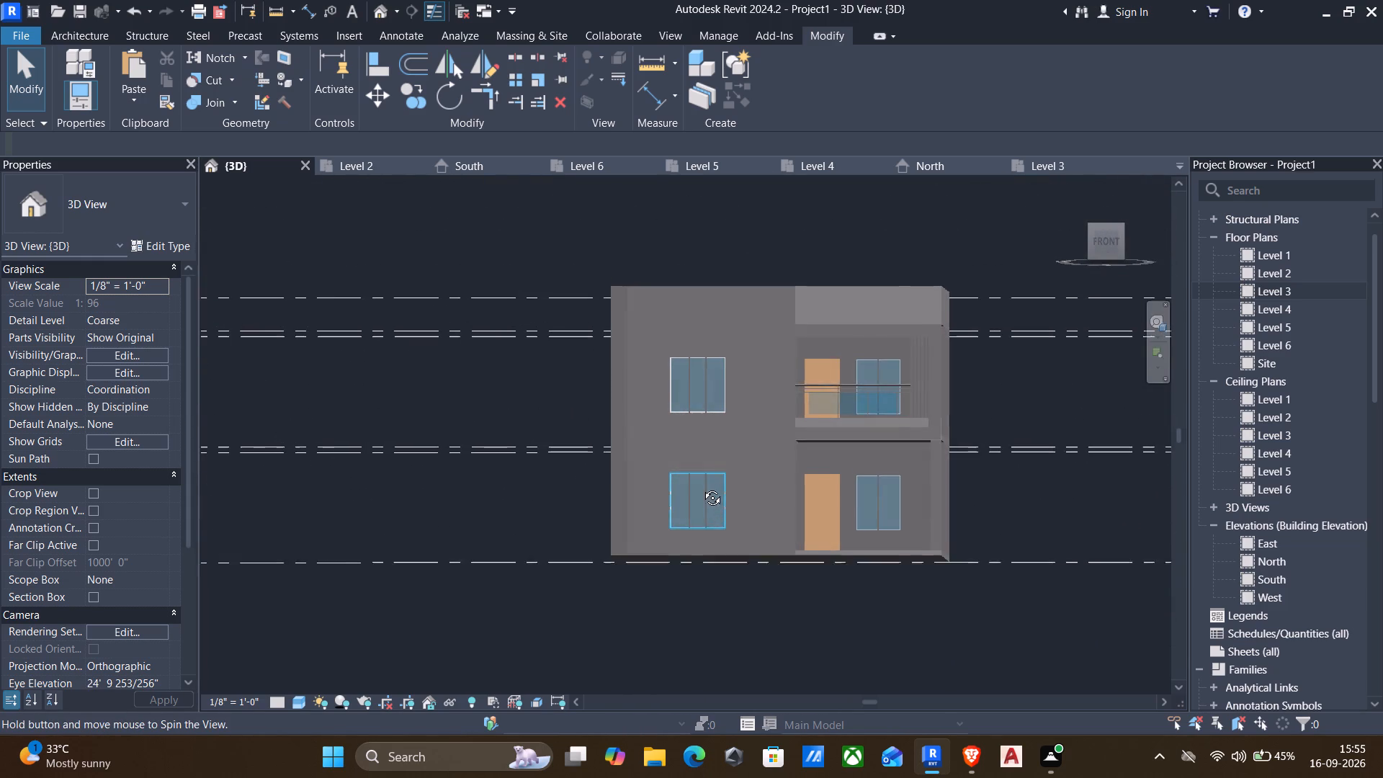
{"action": "middle_click_drag", "start_coordinate": [702, 487], "coordinate": [700, 486], "text": "shift"}
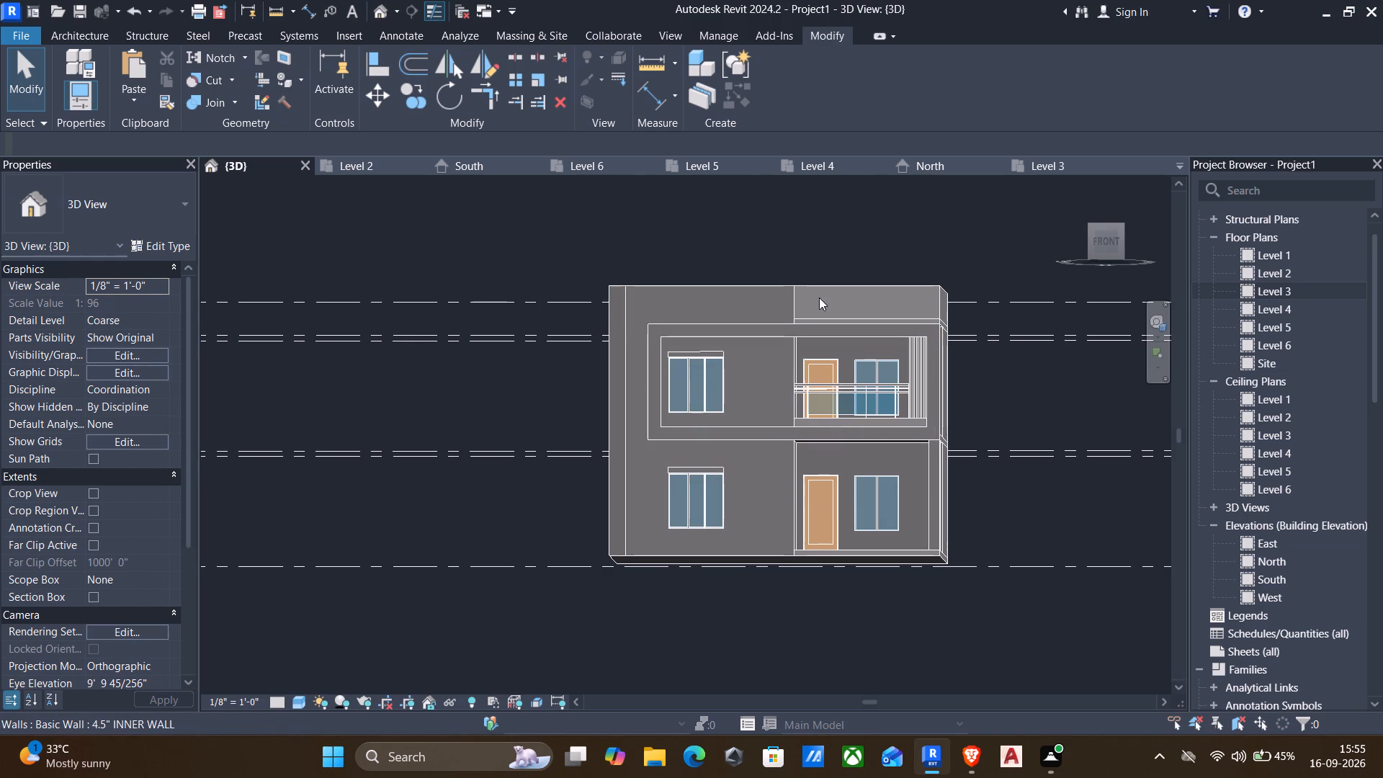
Open the "wall ext" cladding panel on the front facade for in-place editing.
{"action": "scroll", "coordinate": [797, 383], "scroll_direction": "up", "scroll_amount": 2}
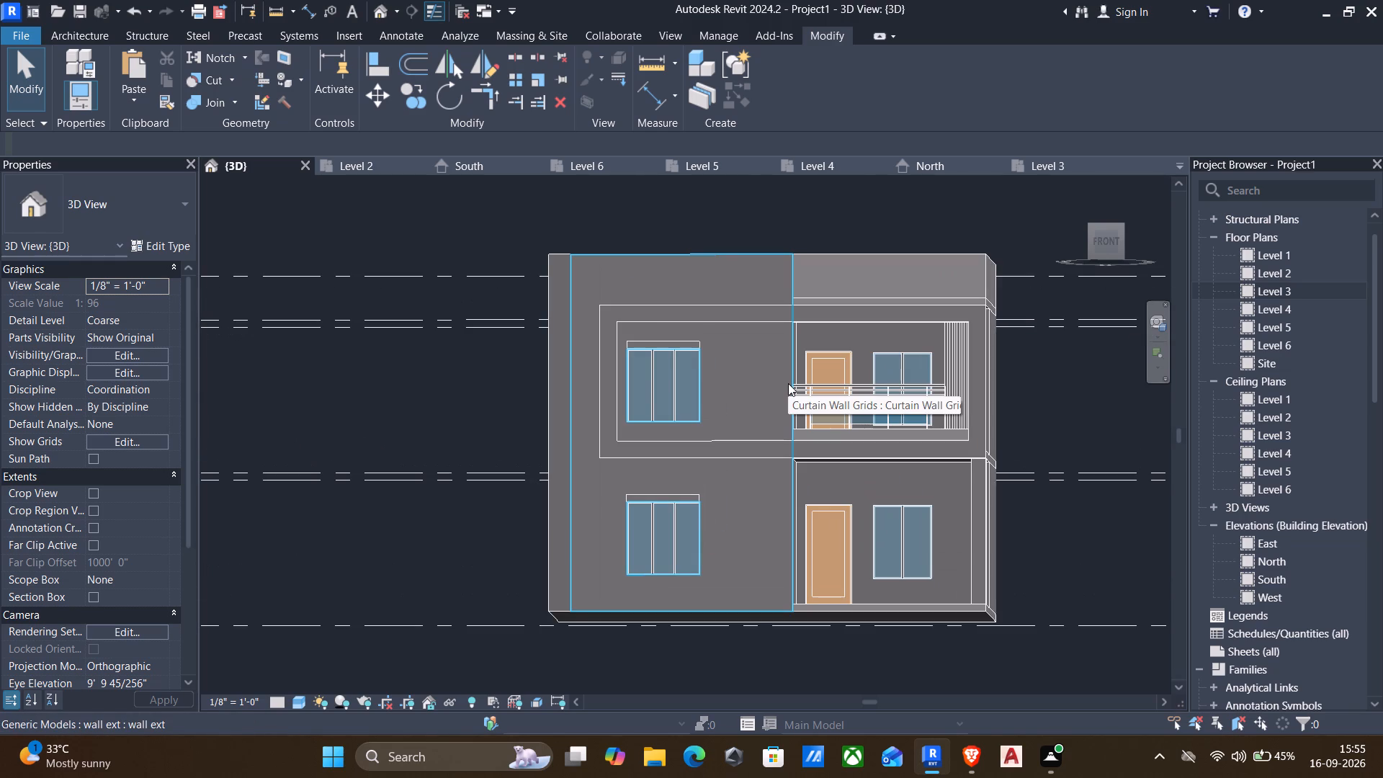
{"action": "left_click", "coordinate": [784, 363]}
{"action": "left_click", "coordinate": [790, 399]}
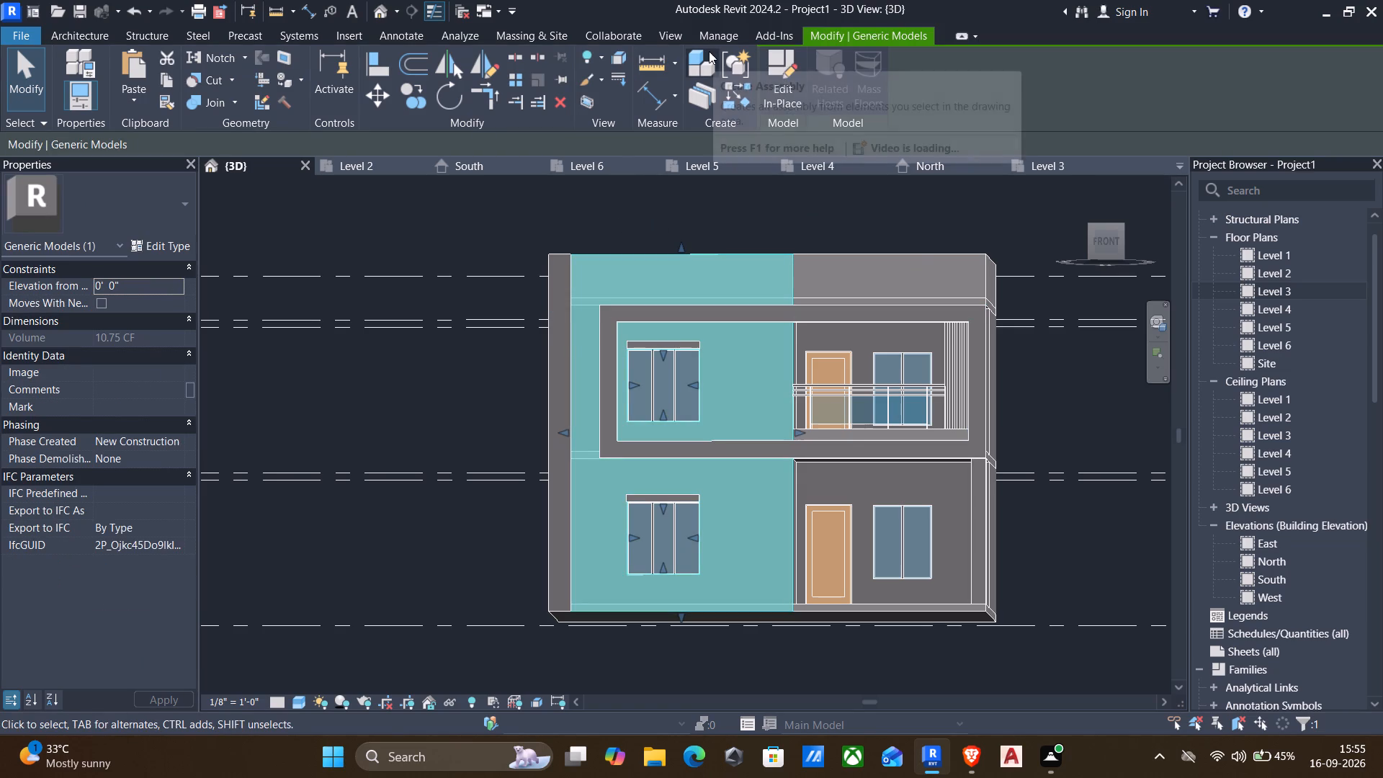
{"action": "left_click", "coordinate": [768, 84]}
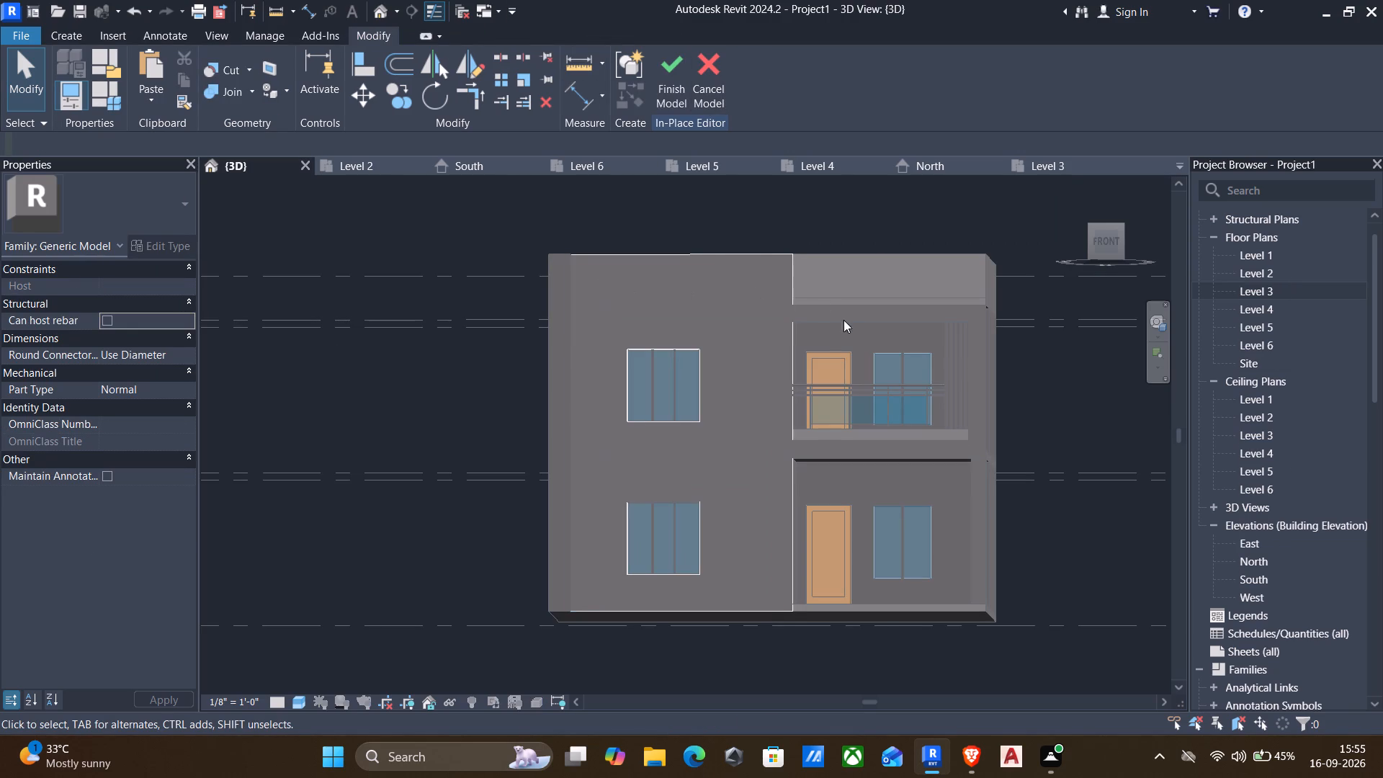
From the cladding extrusion's material setting, create a new material, name it "wall" and apply it.
{"action": "left_click", "coordinate": [795, 353]}
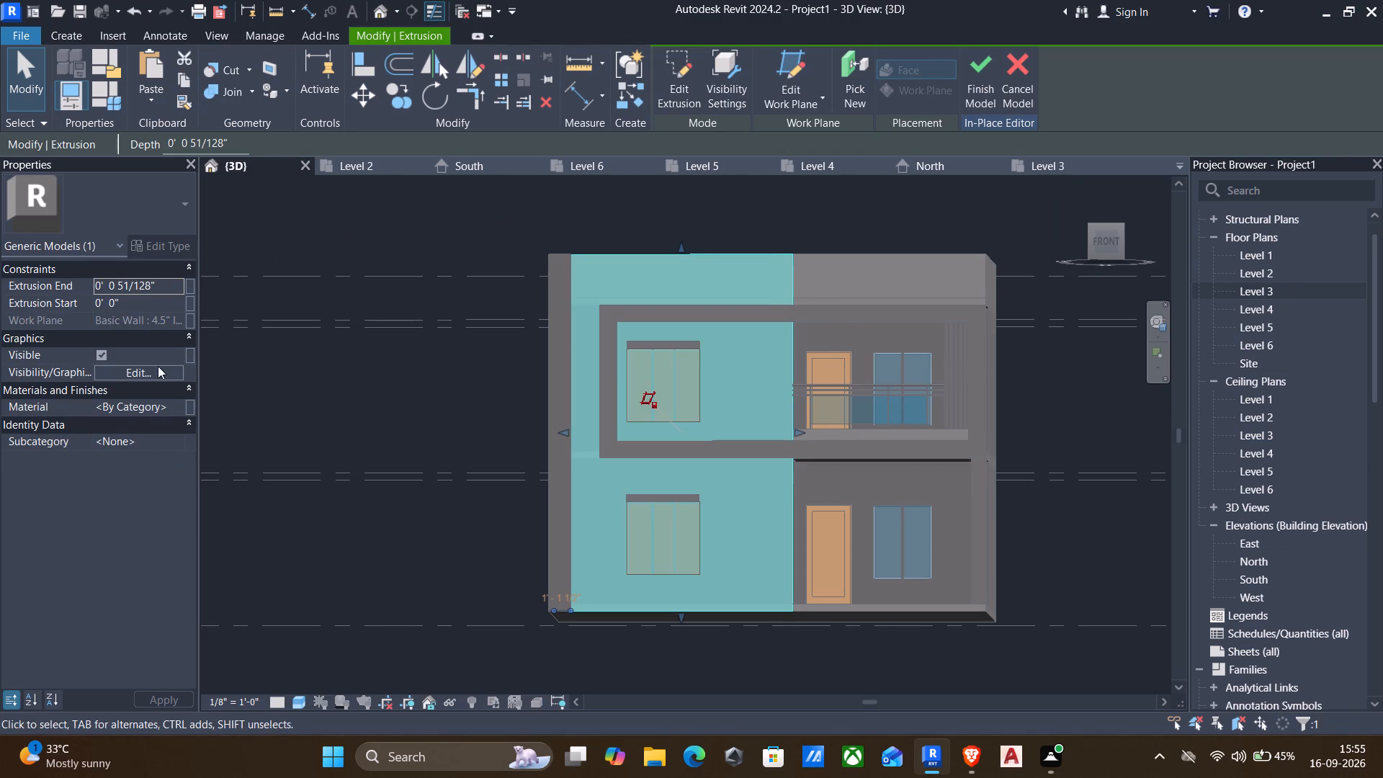
{"action": "left_click", "coordinate": [176, 401]}
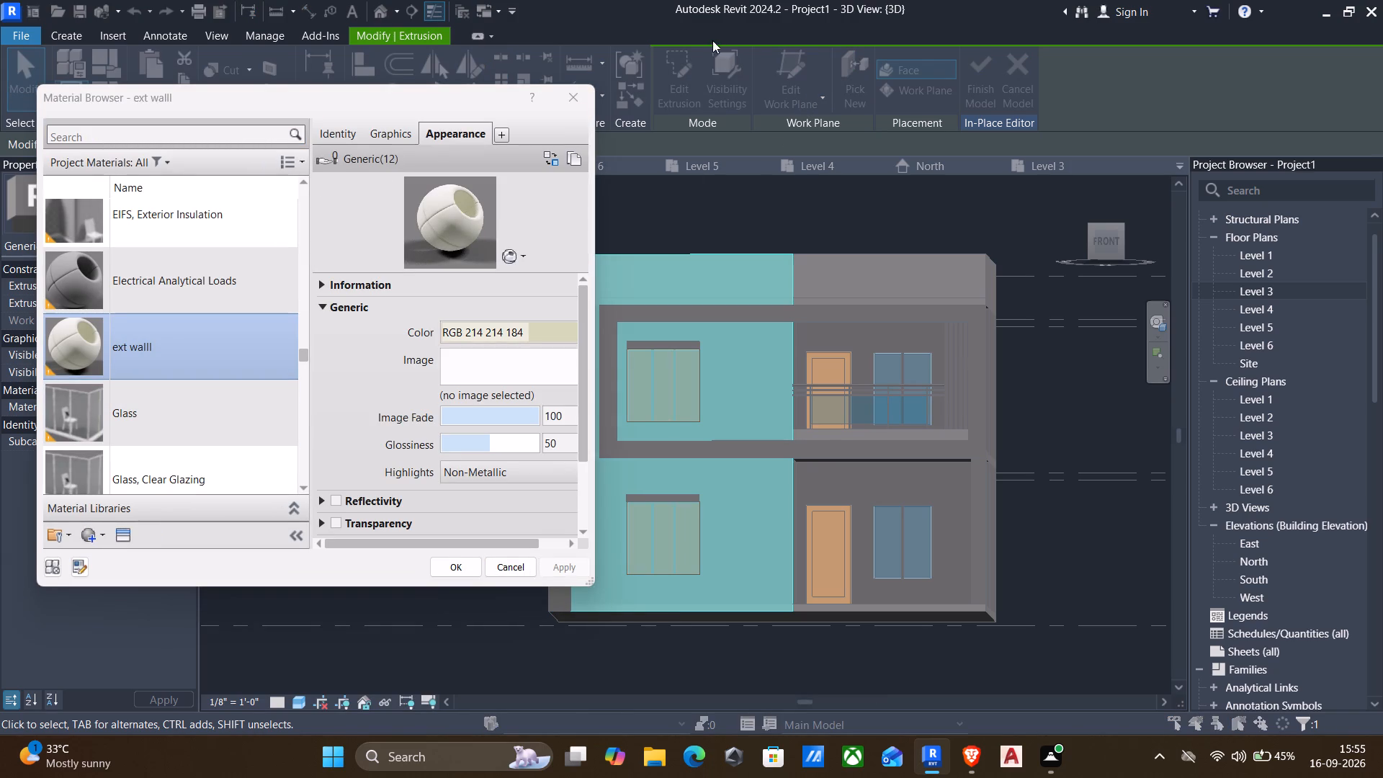
{"action": "left_click", "coordinate": [93, 537]}
{"action": "left_click", "coordinate": [123, 558]}
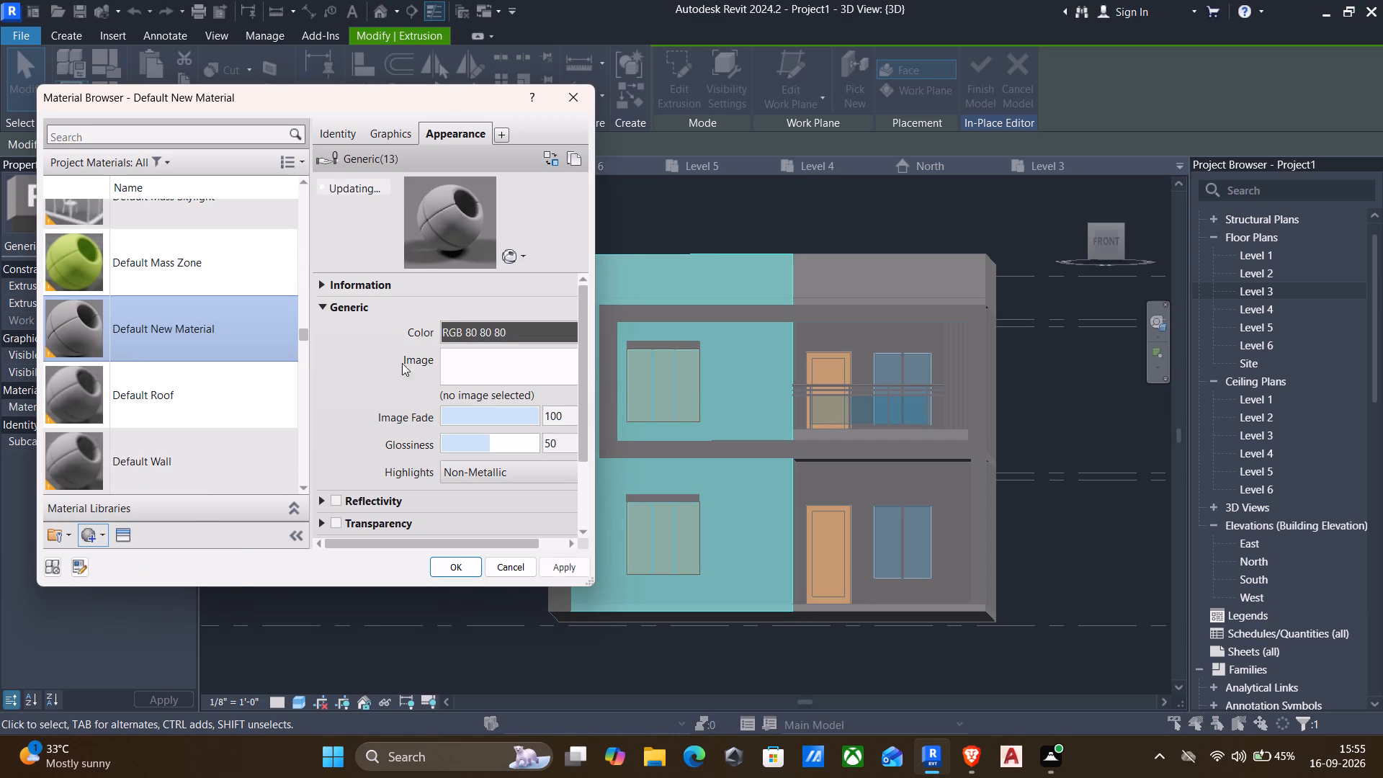
{"action": "left_click", "coordinate": [337, 127]}
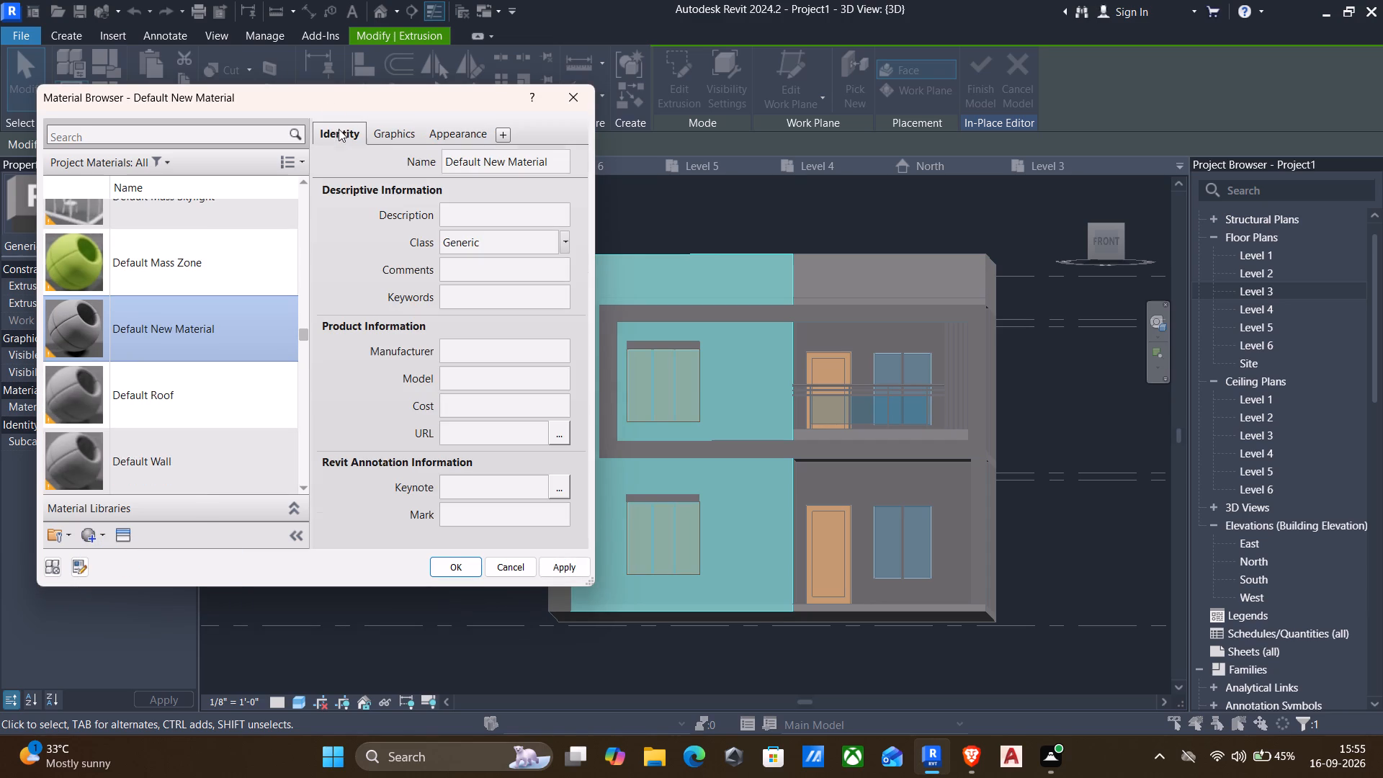
{"action": "left_click_drag", "start_coordinate": [550, 168], "coordinate": [499, 174]}
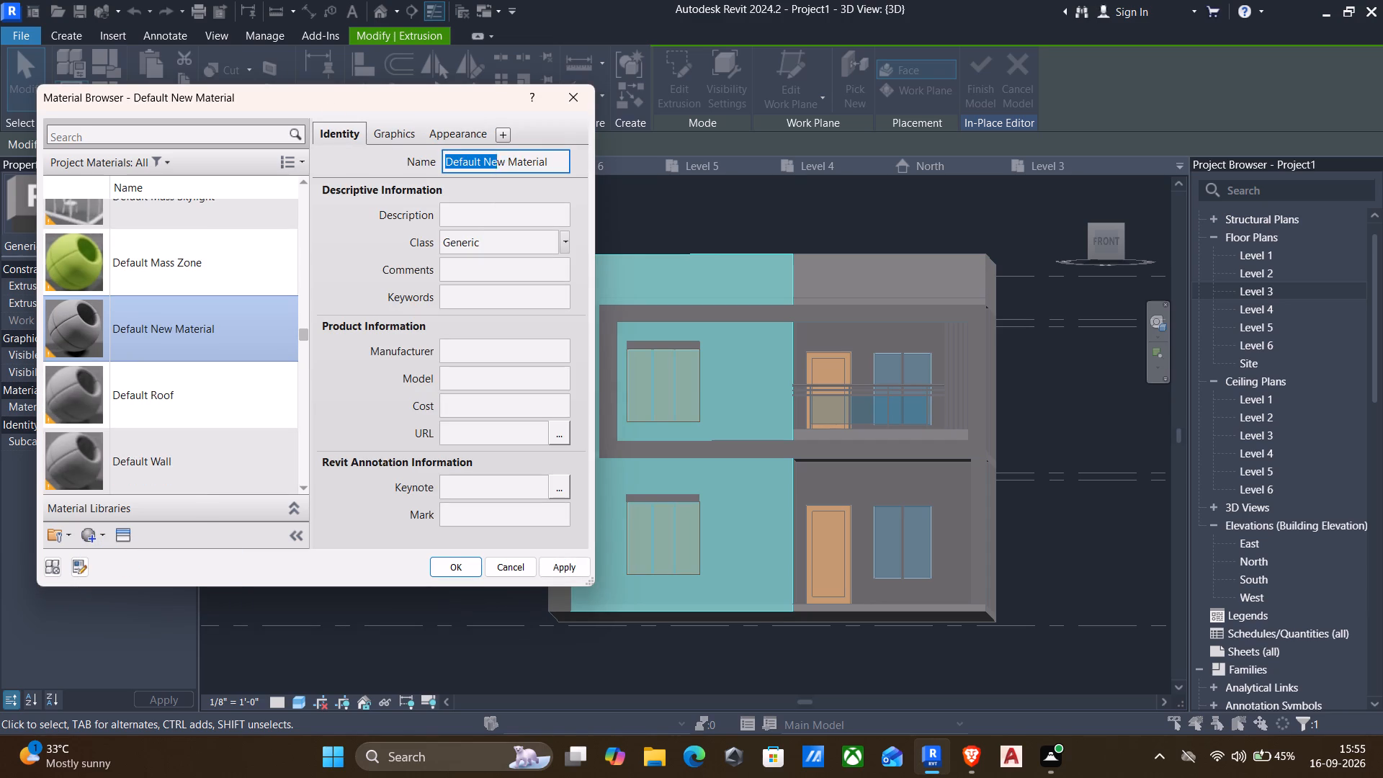
{"action": "left_click_drag", "start_coordinate": [499, 174], "coordinate": [578, 181]}
{"action": "type", "text": "wa"}
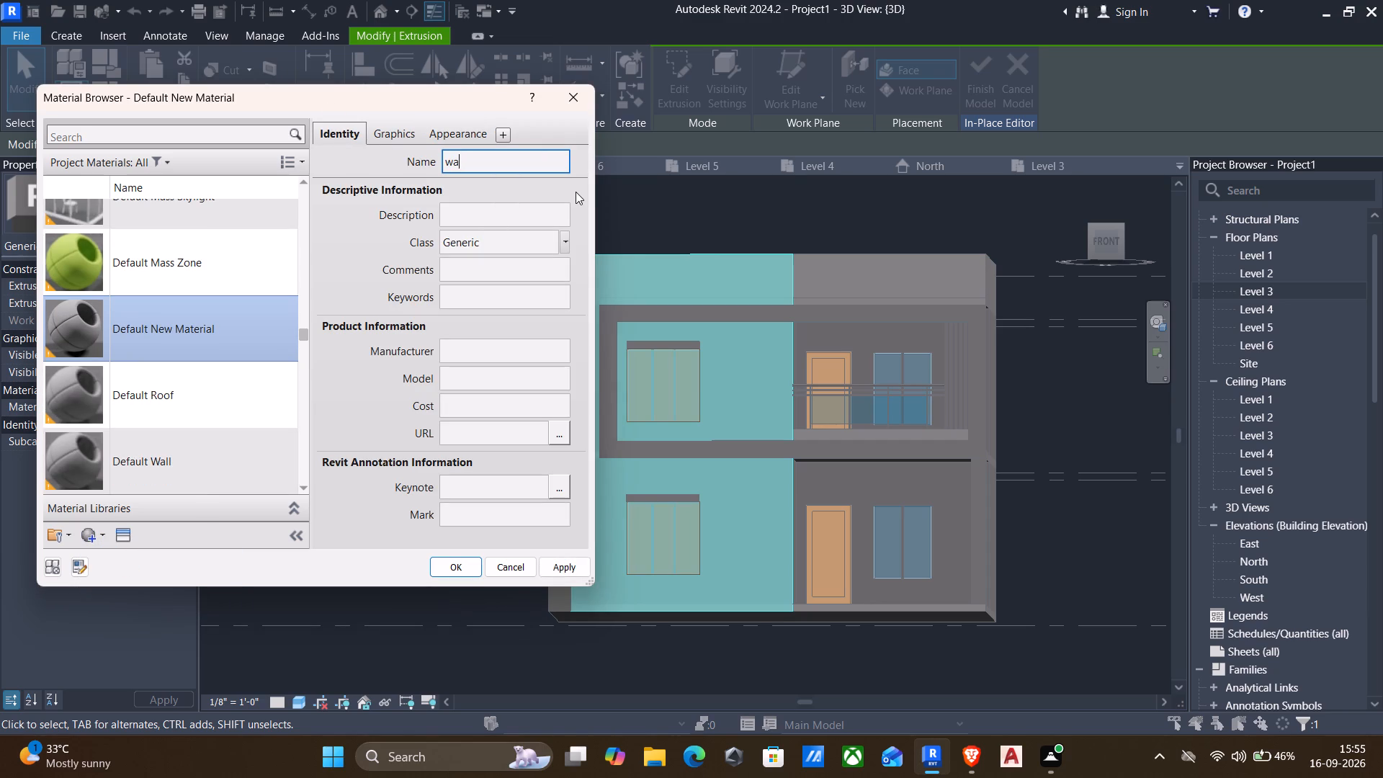
{"action": "type", "text": "ll"}
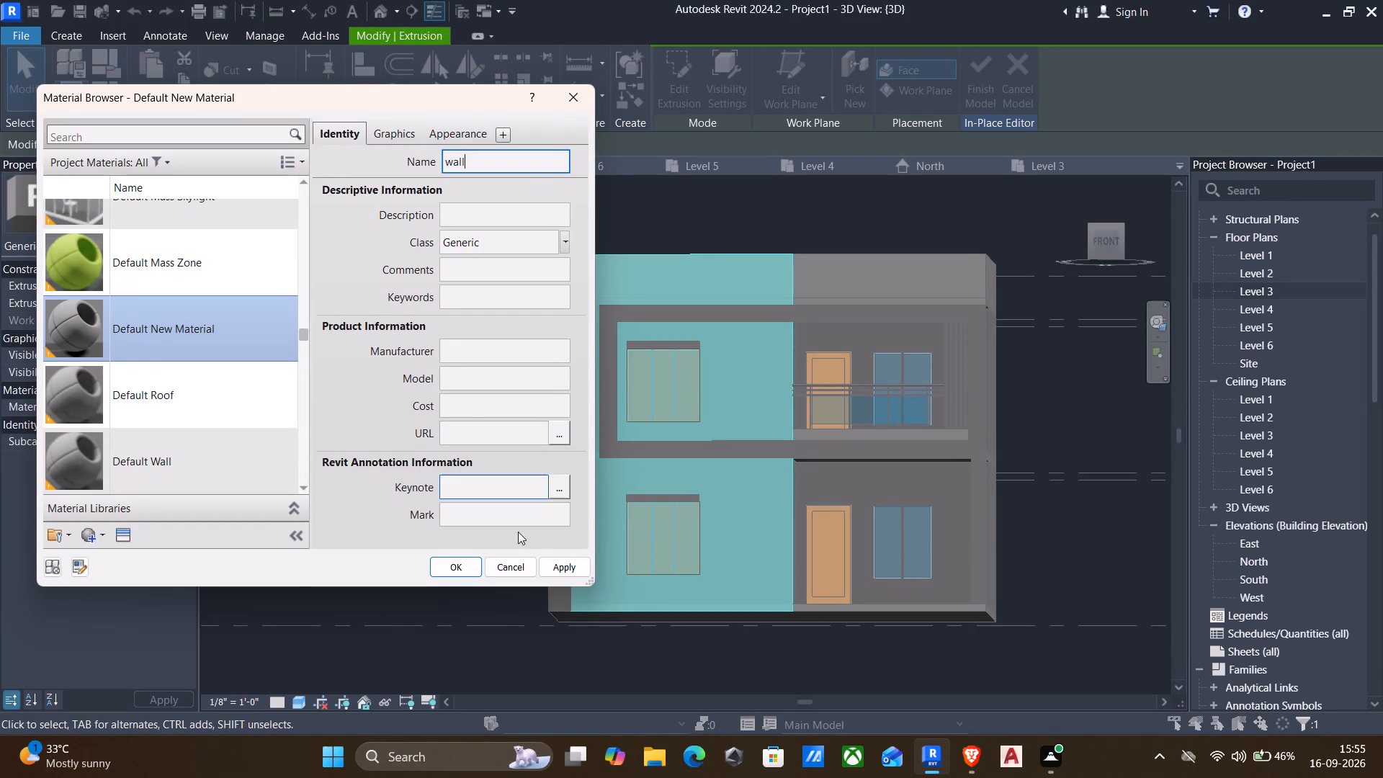
{"action": "left_click", "coordinate": [545, 567]}
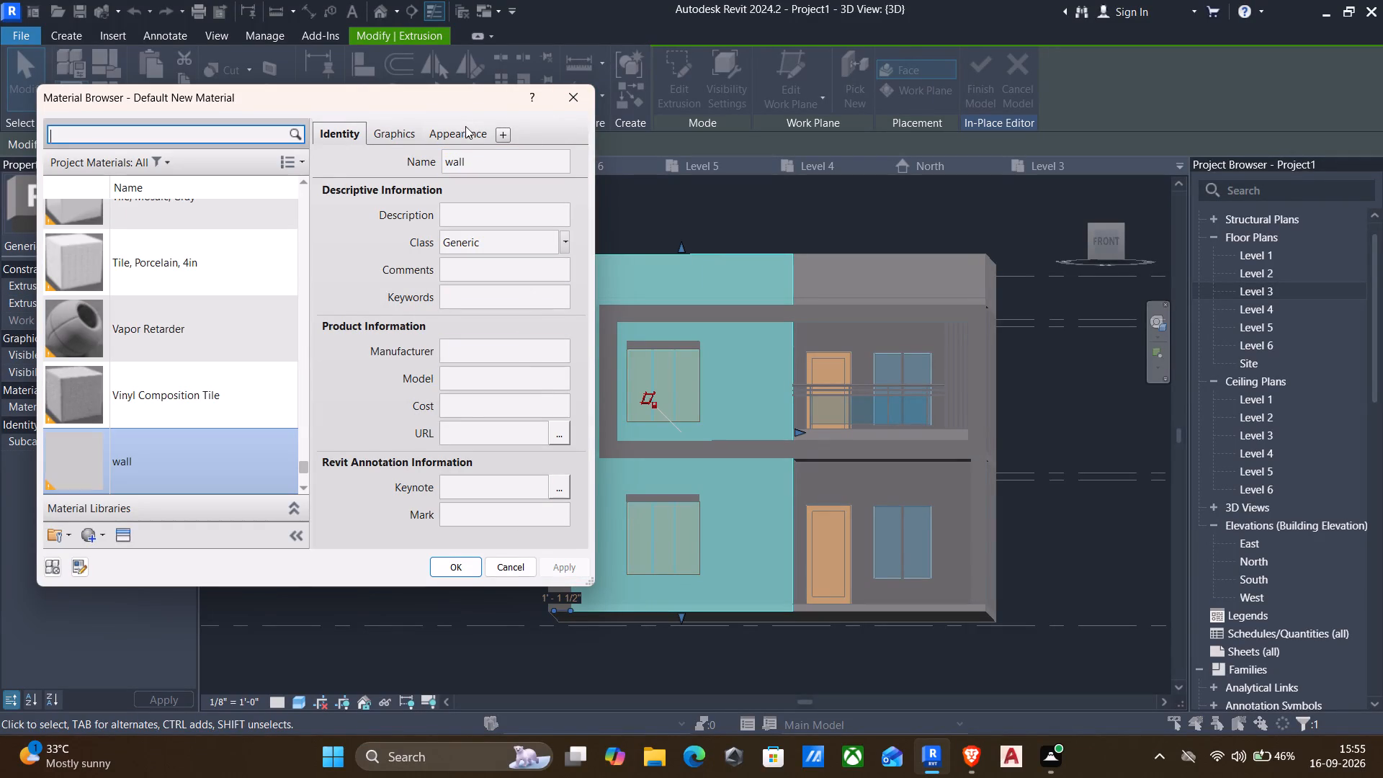
Replace the "wall" material's appearance with the Wall Stones asset from the Wall Covering category of the Appearance Library and apply it.
{"action": "left_click", "coordinate": [460, 128]}
{"action": "left_click", "coordinate": [125, 529]}
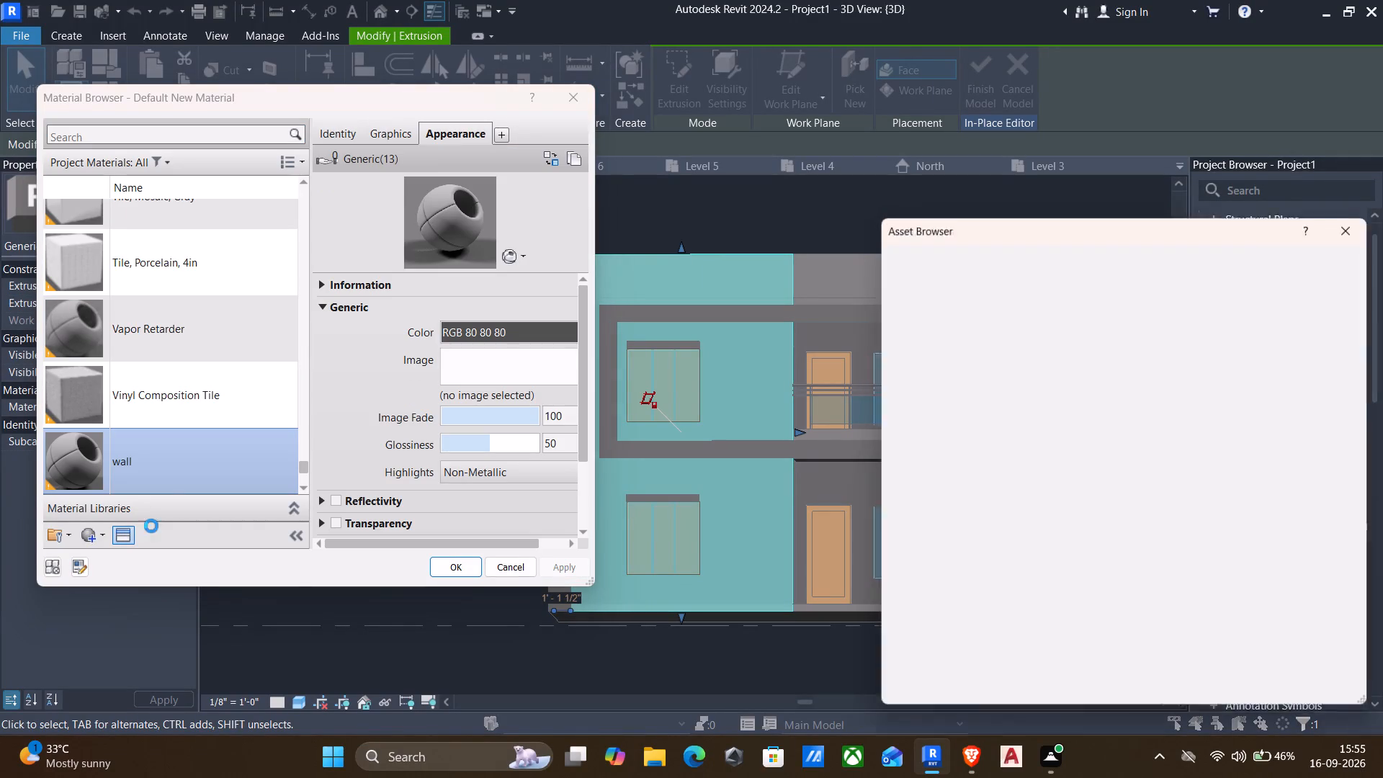
{"action": "left_click", "coordinate": [887, 346]}
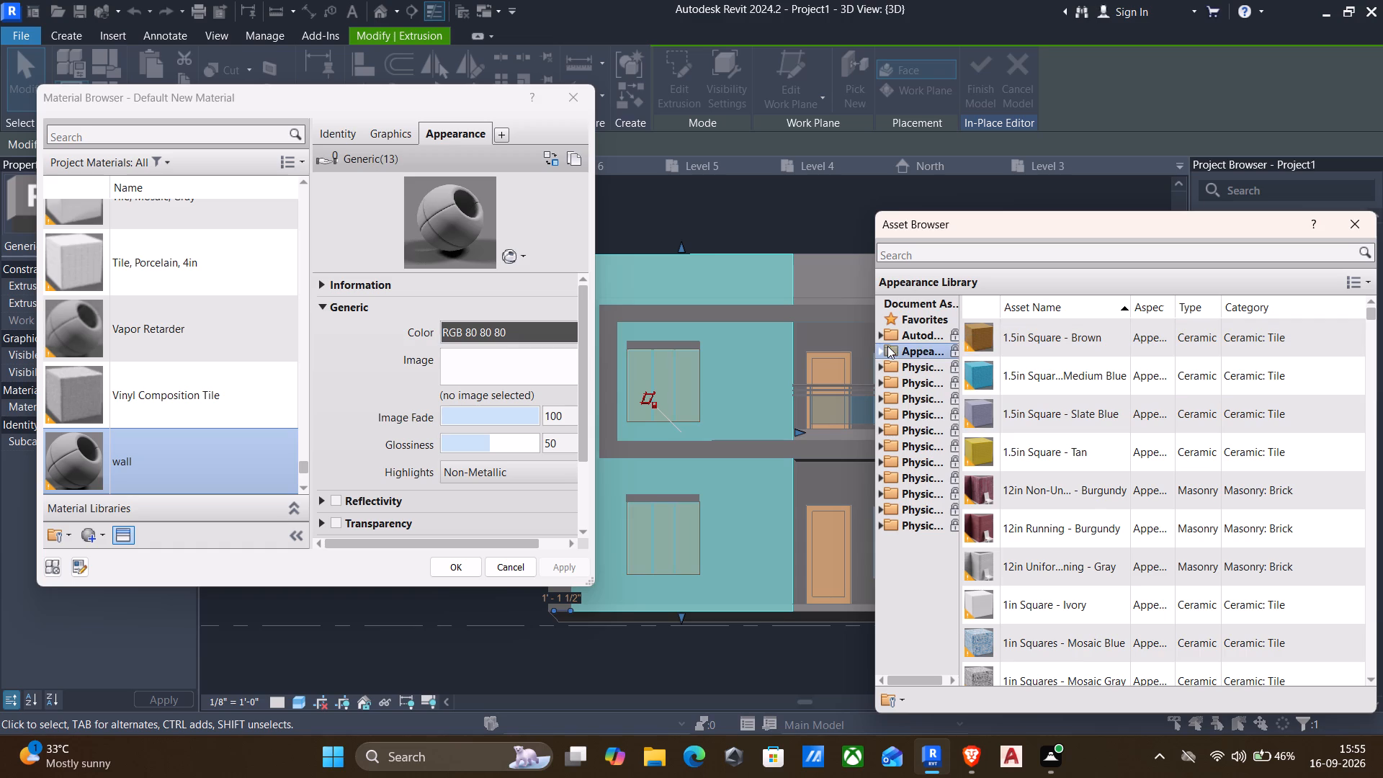
{"action": "left_click", "coordinate": [882, 352]}
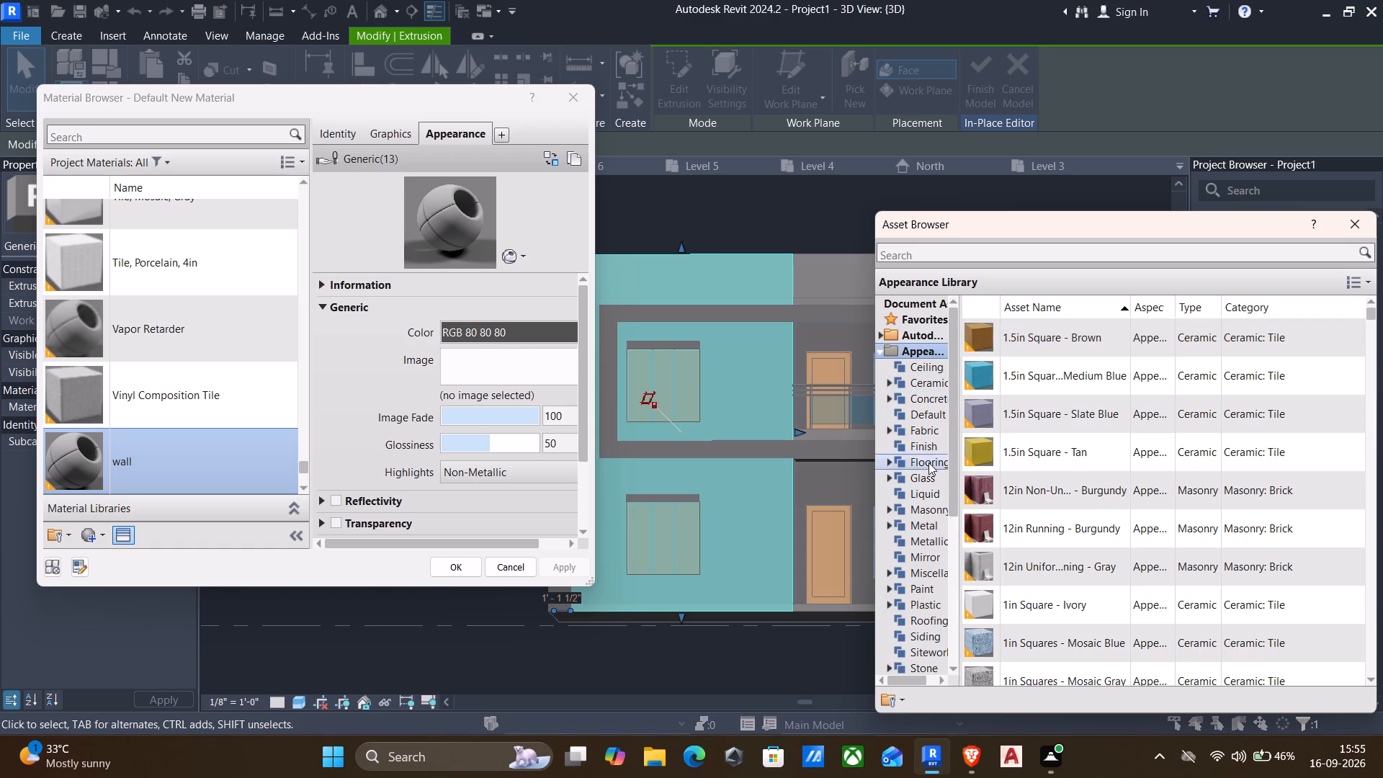
{"action": "scroll", "coordinate": [912, 620], "scroll_direction": "down", "scroll_amount": 2}
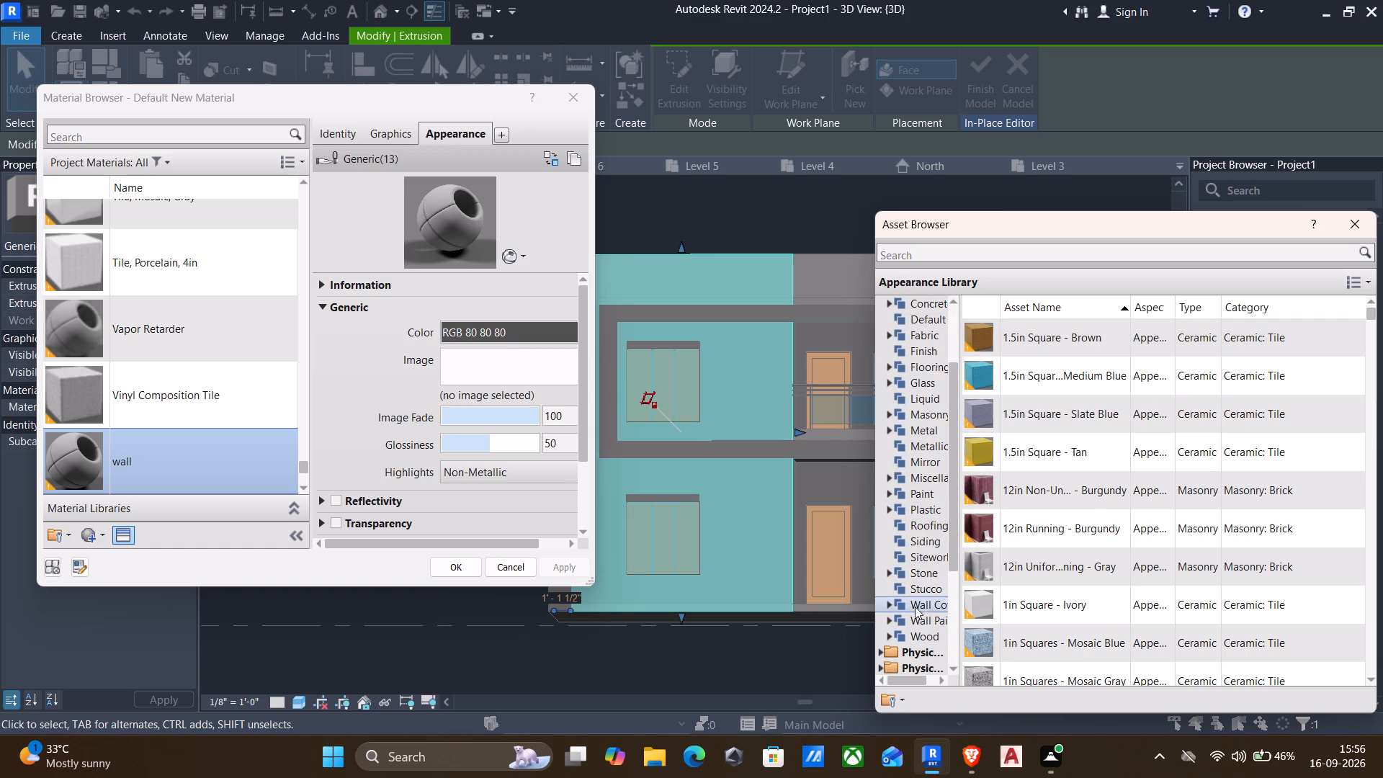
{"action": "left_click", "coordinate": [915, 607]}
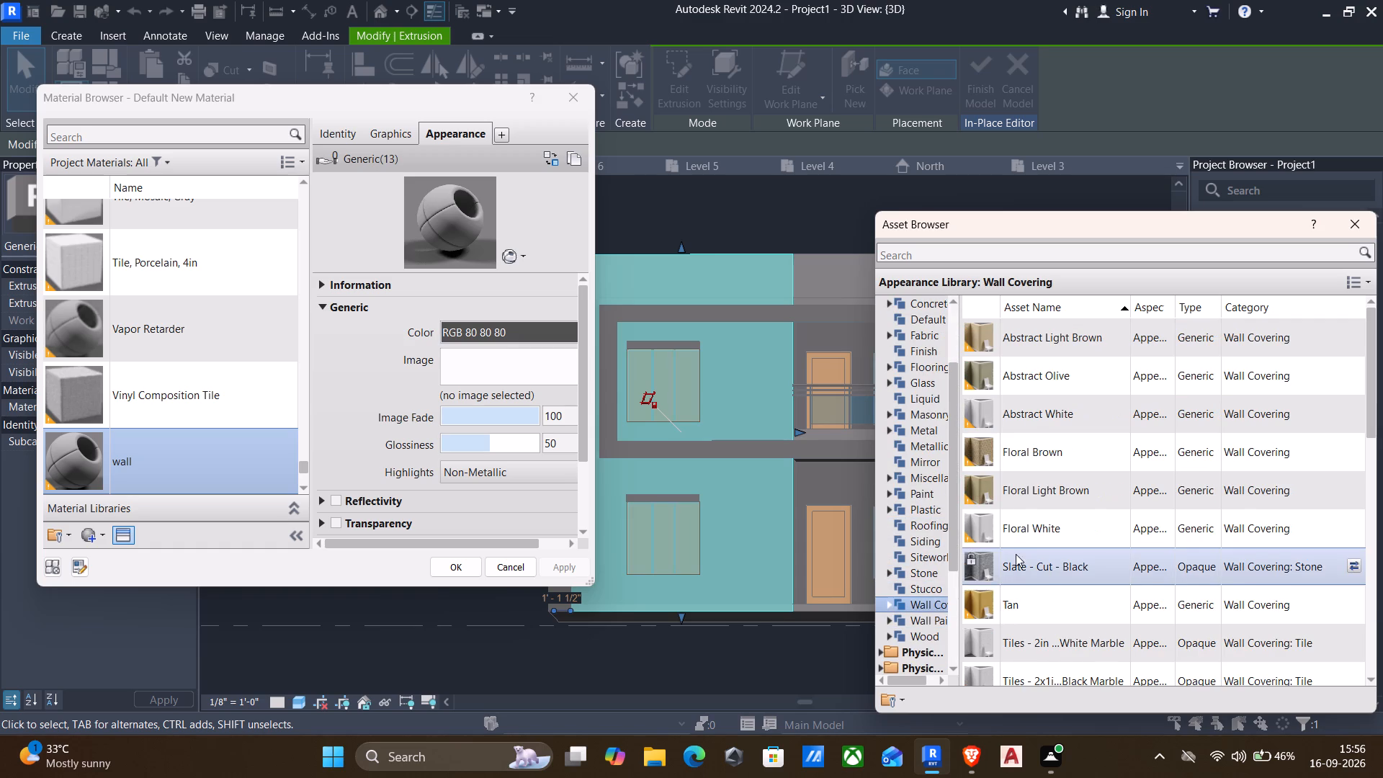
{"action": "left_click", "coordinate": [1093, 336]}
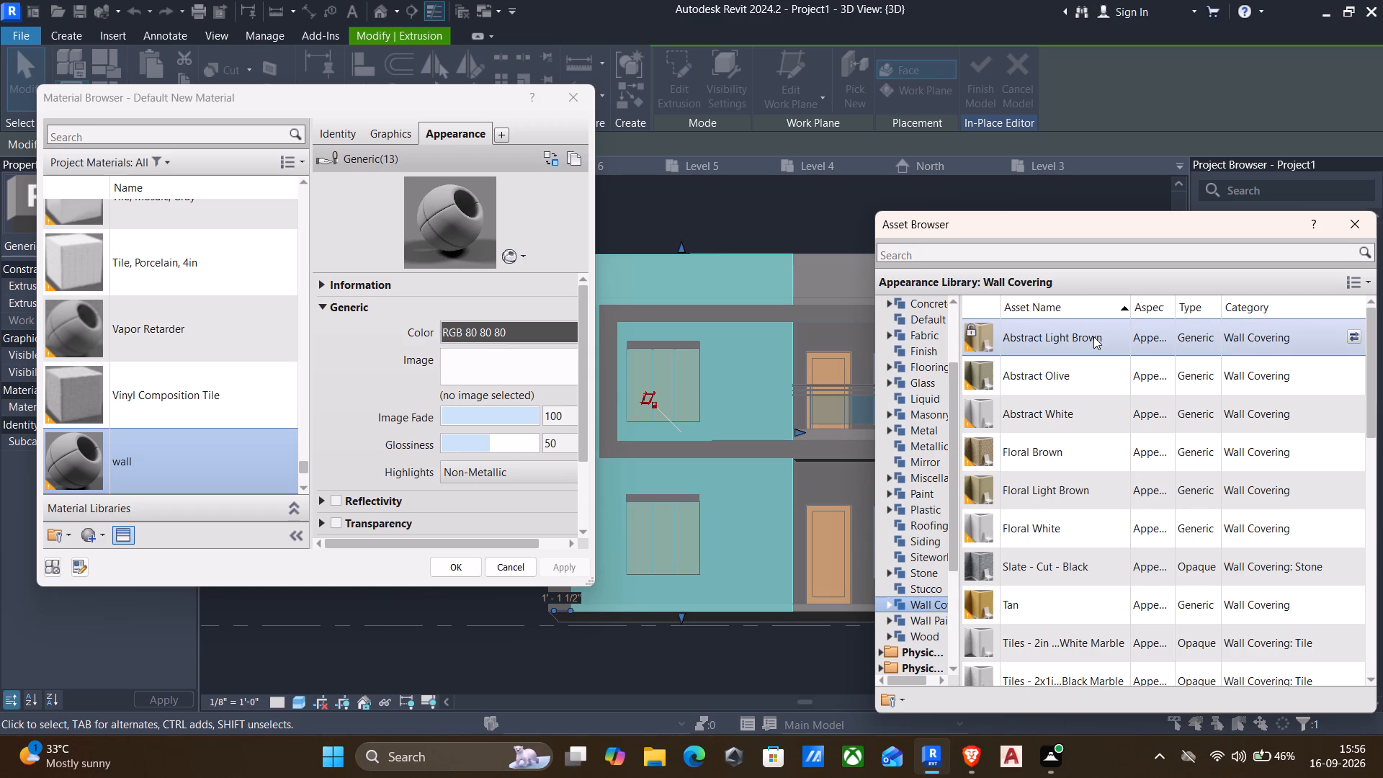
{"action": "double_click", "coordinate": [1093, 336]}
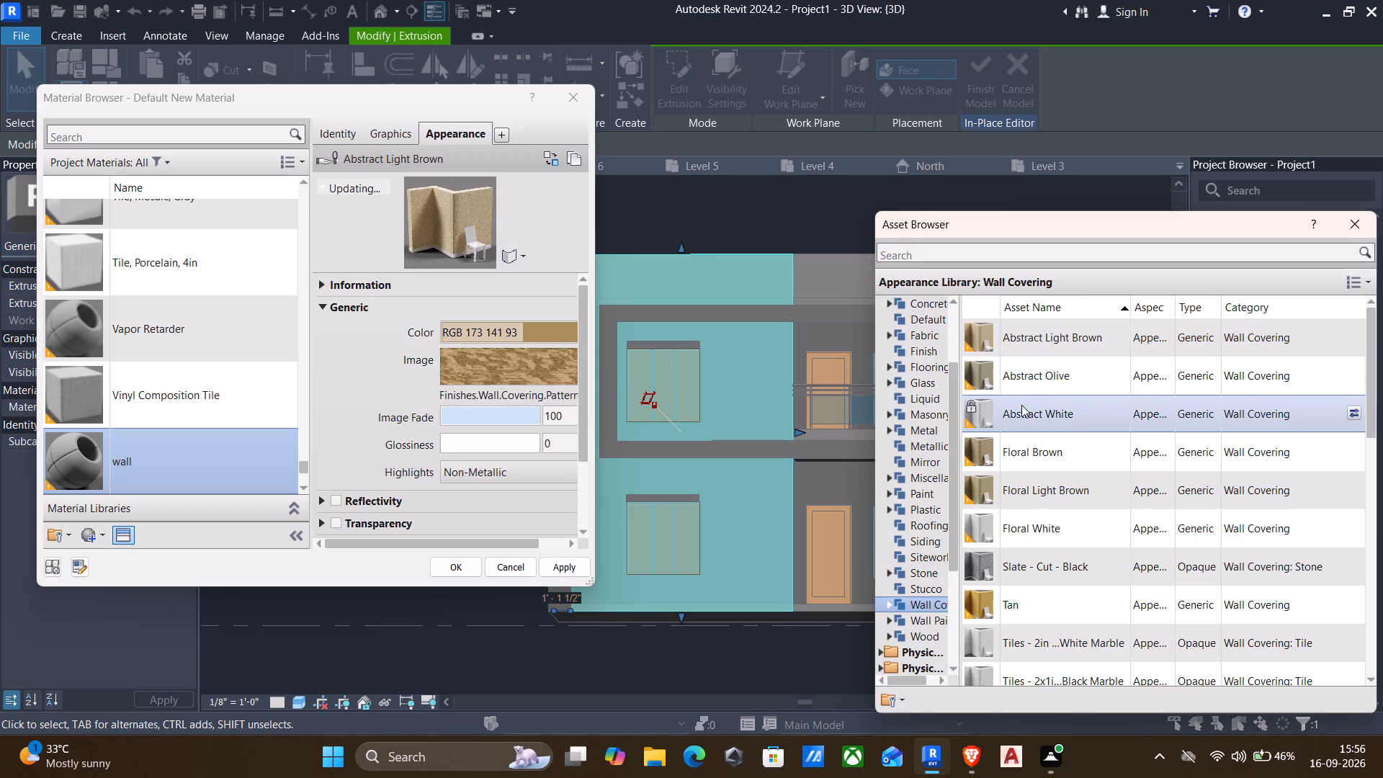
{"action": "scroll", "coordinate": [1025, 434], "scroll_direction": "down", "scroll_amount": 5}
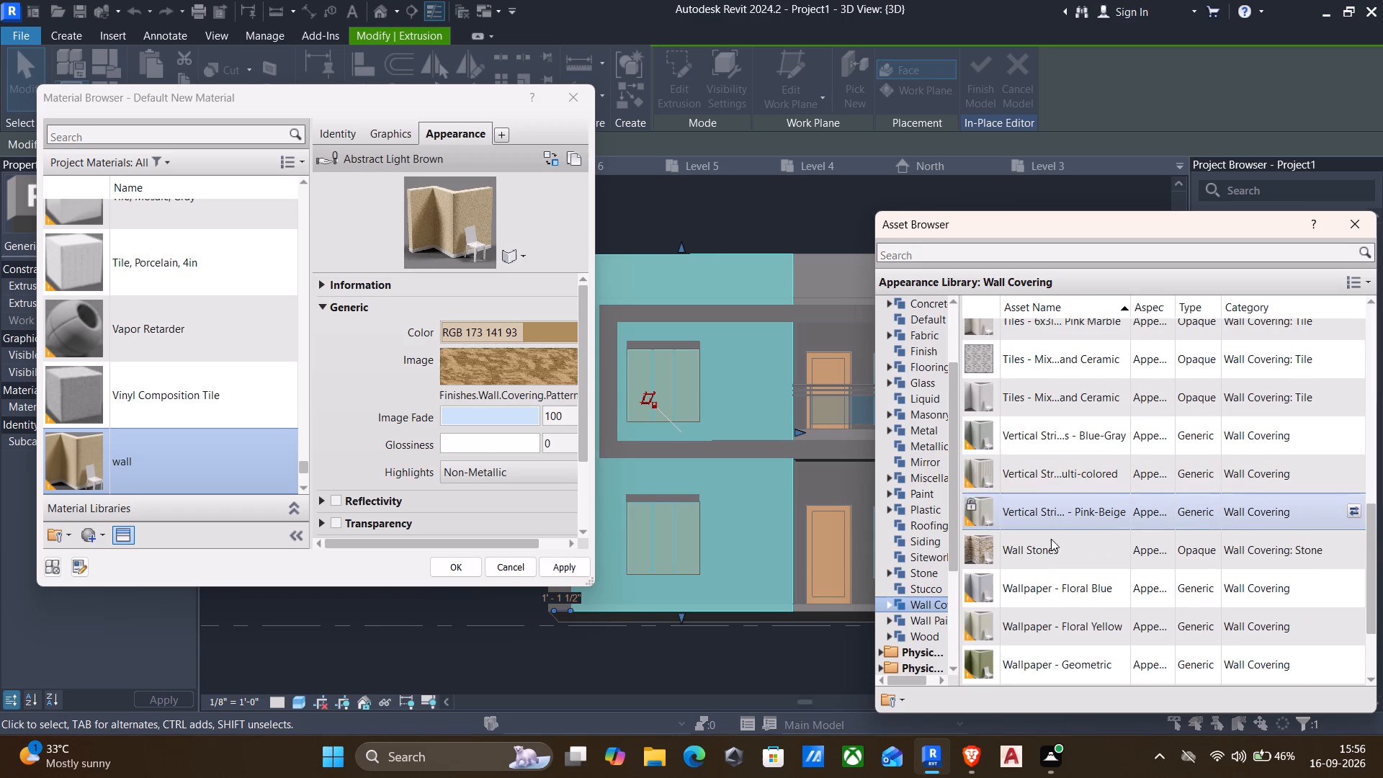
{"action": "double_click", "coordinate": [1043, 556]}
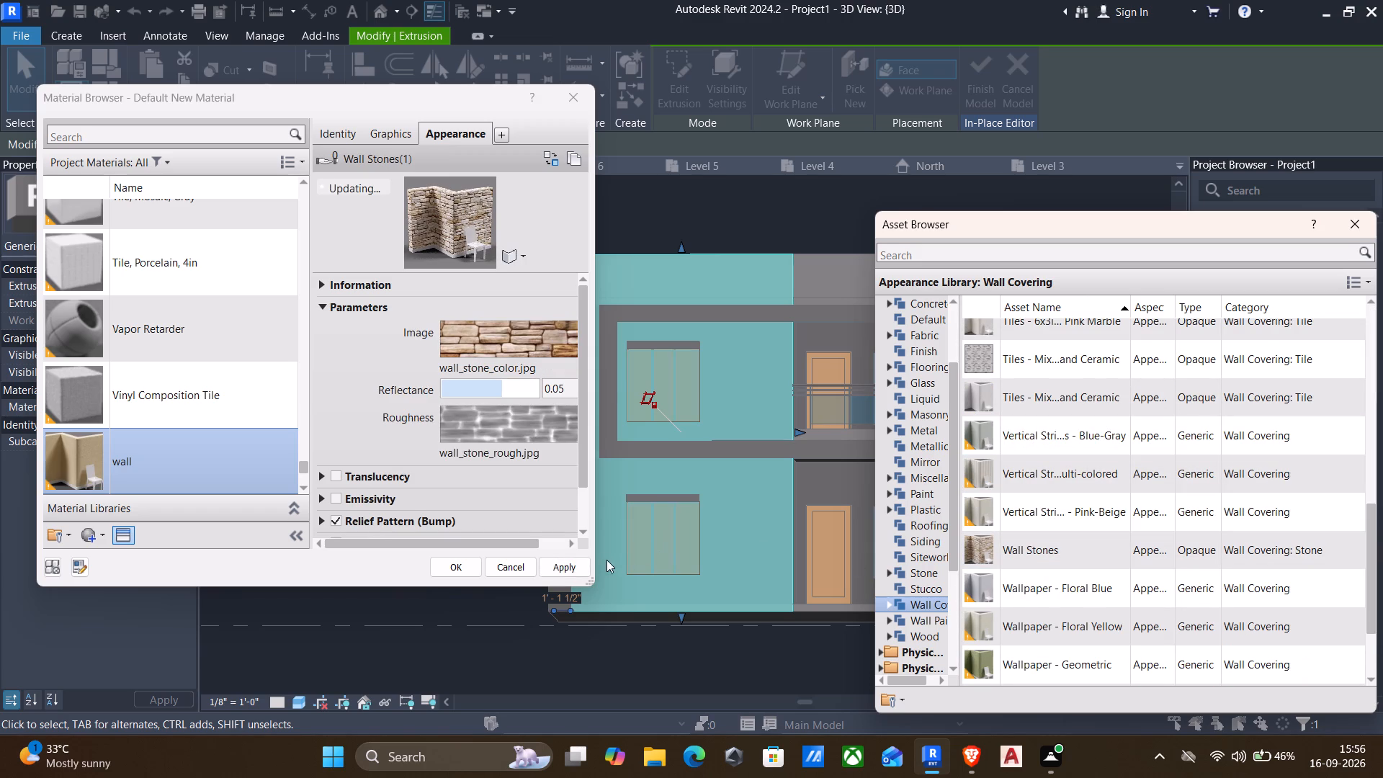
{"action": "left_click", "coordinate": [561, 573]}
{"action": "left_click", "coordinate": [440, 569]}
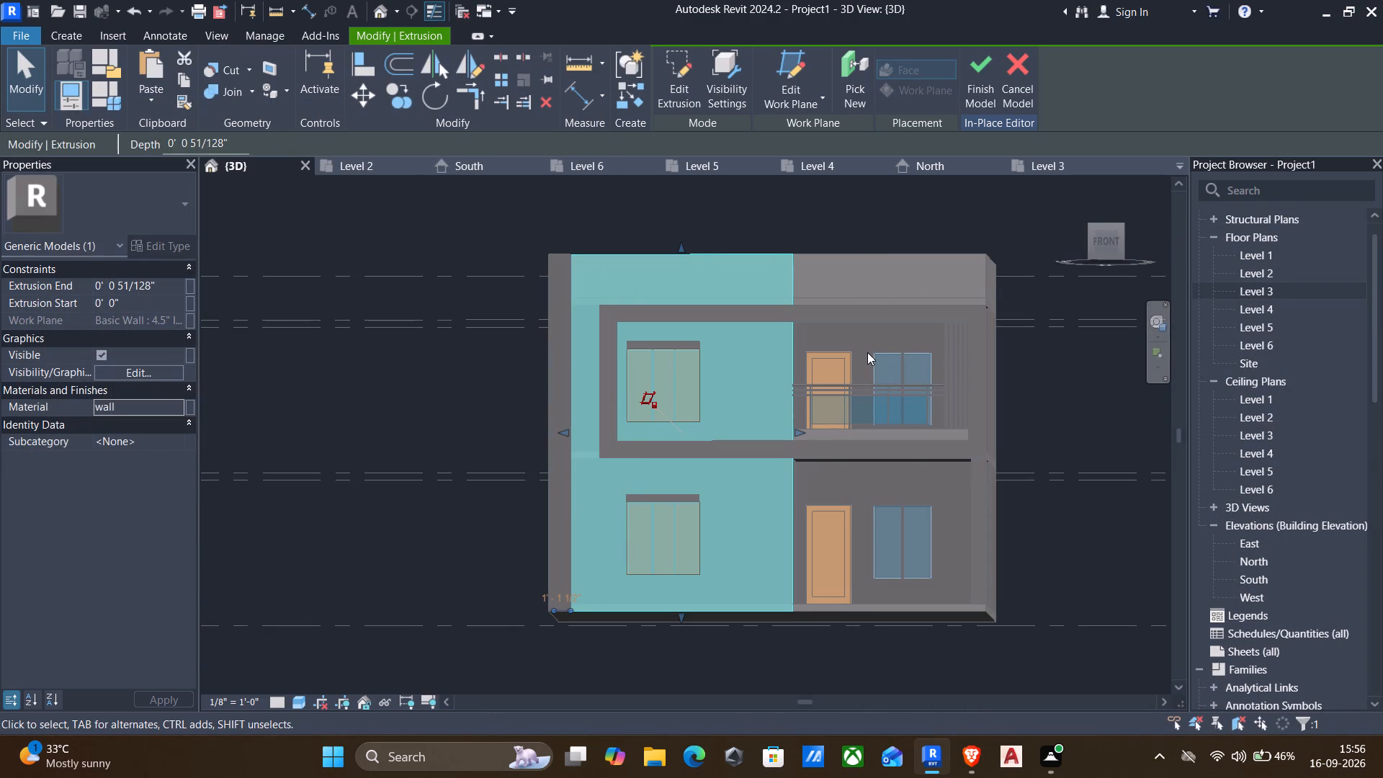
{"action": "key", "text": "Escape"}
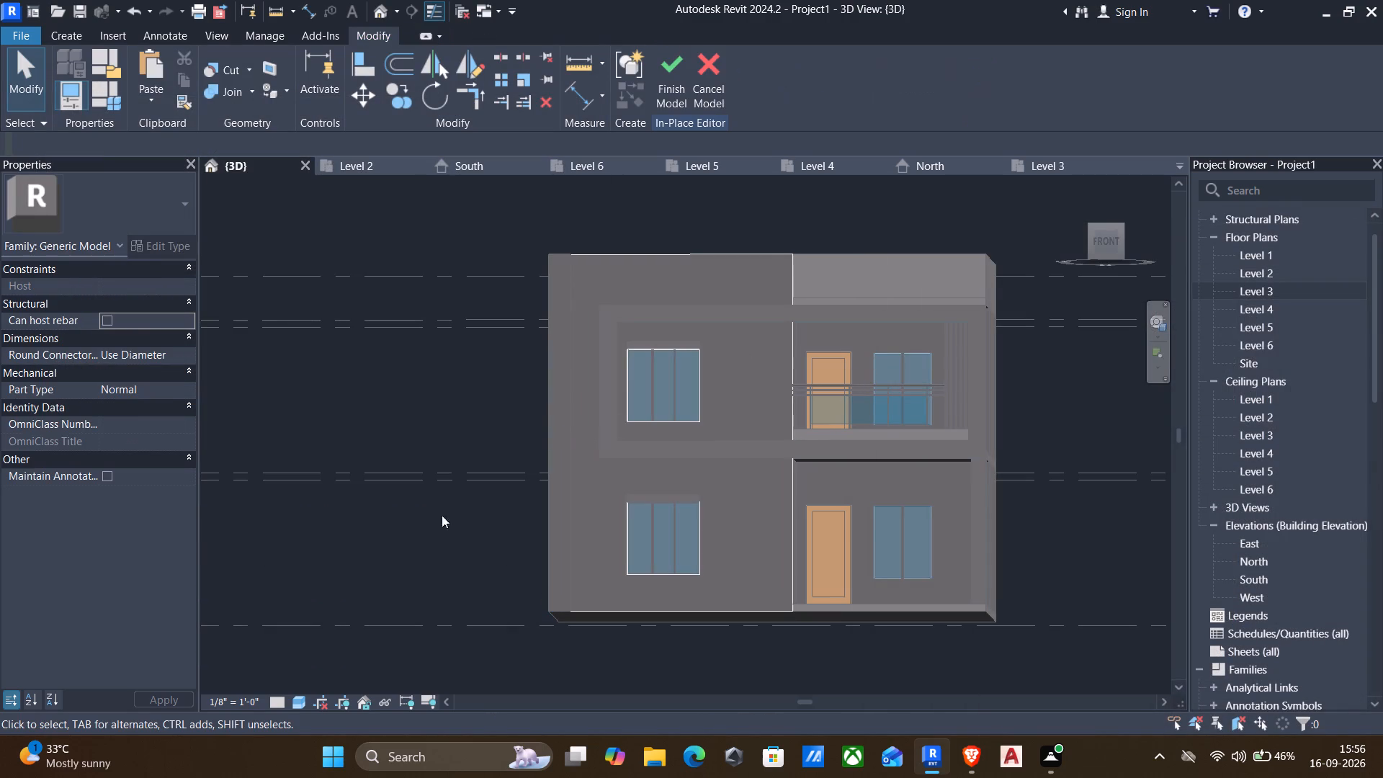
Set the 3D view's visual style to Realistic.
{"action": "middle_click_drag", "start_coordinate": [496, 537], "coordinate": [508, 457]}
{"action": "scroll", "coordinate": [509, 477], "scroll_direction": "down", "scroll_amount": 2}
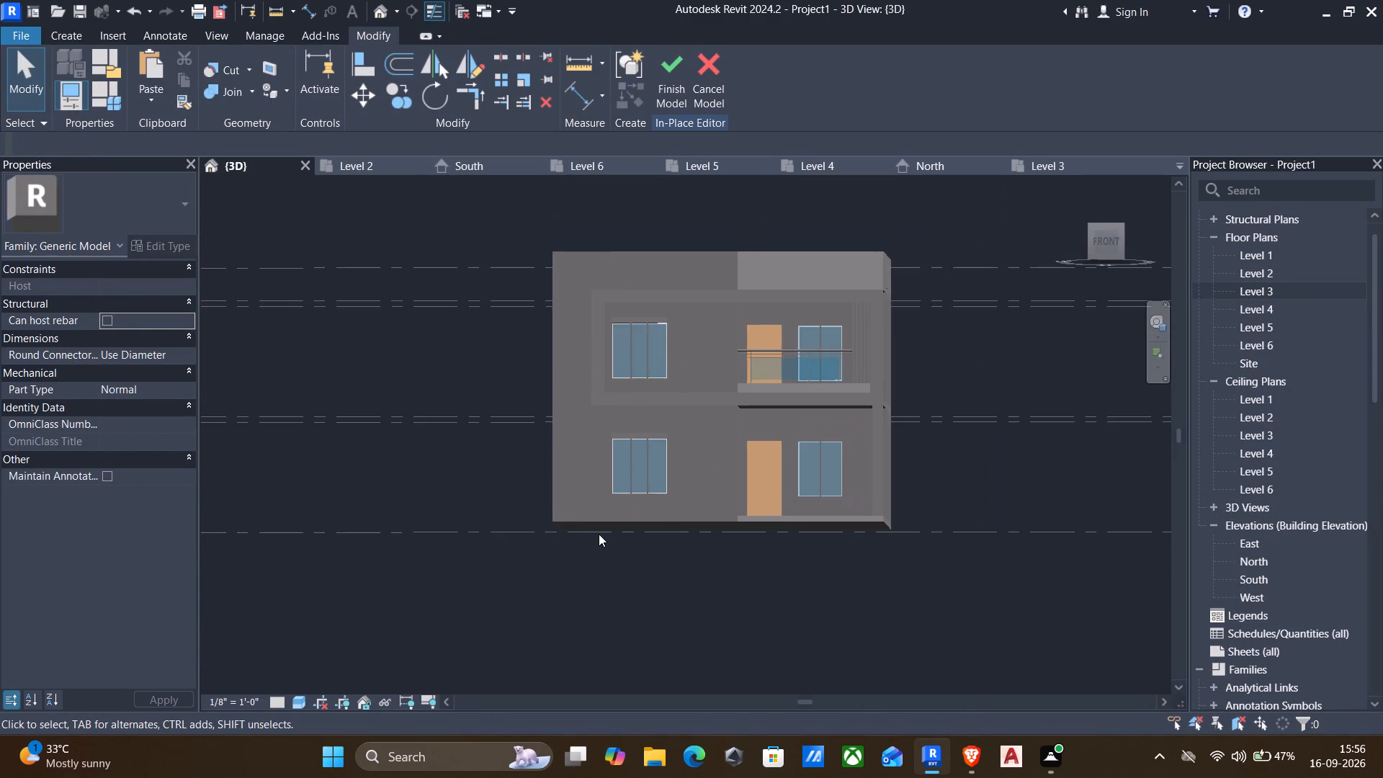
{"action": "middle_click_drag", "start_coordinate": [644, 548], "coordinate": [441, 604], "text": "shift"}
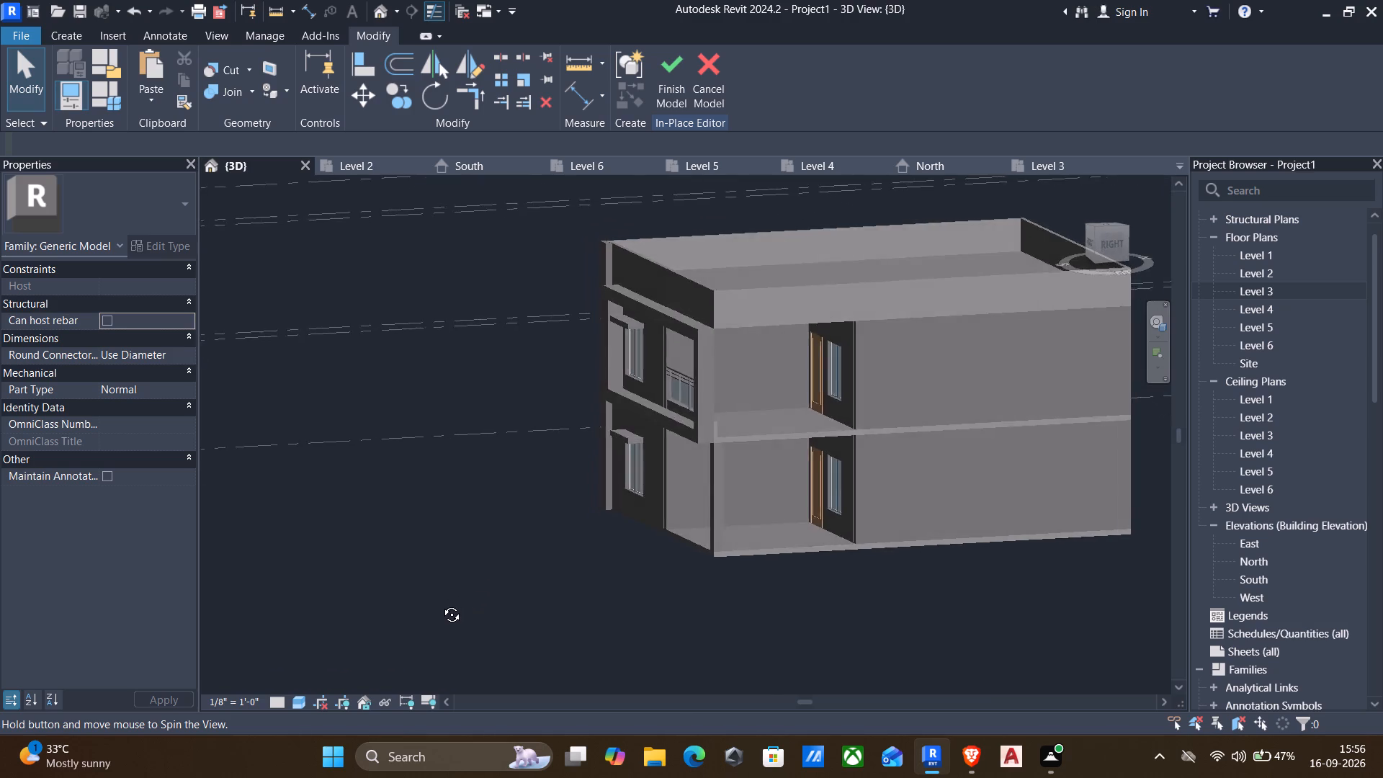
{"action": "middle_click_drag", "start_coordinate": [441, 604], "coordinate": [505, 604], "text": "shift"}
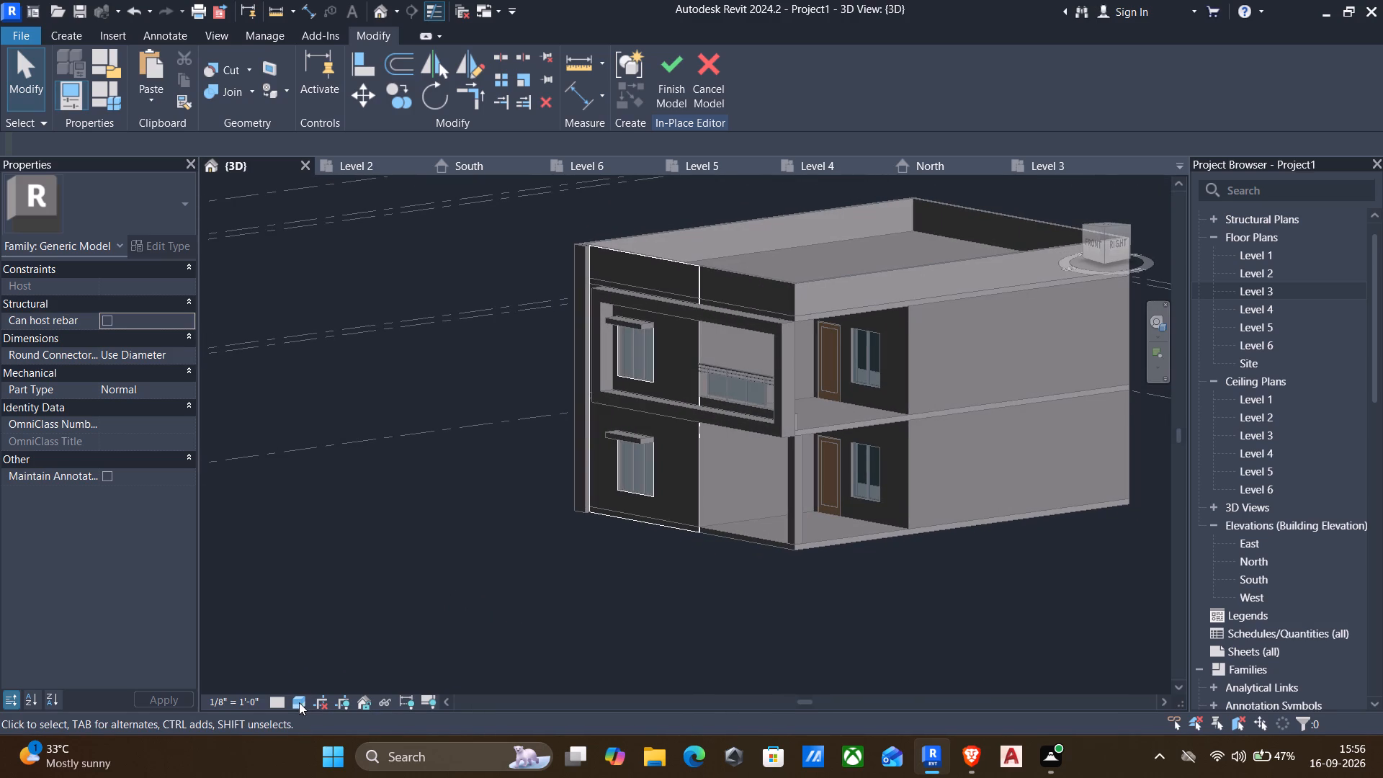
{"action": "left_click", "coordinate": [299, 702]}
{"action": "left_click", "coordinate": [309, 691]}
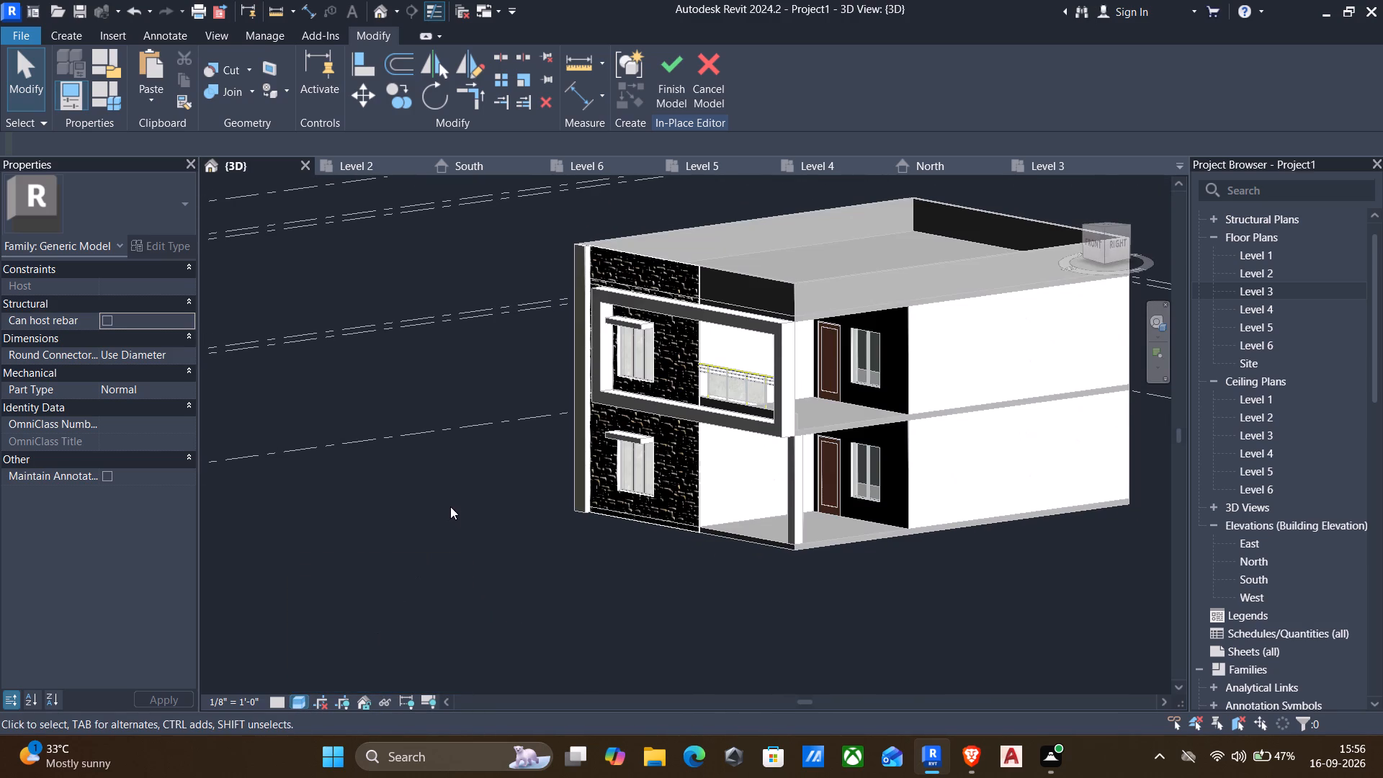
Examine the stone cladding on the front facade from several angles and distances, including around the windows and balcony frame.
{"action": "middle_click_drag", "start_coordinate": [451, 511], "coordinate": [620, 524], "text": "shift"}
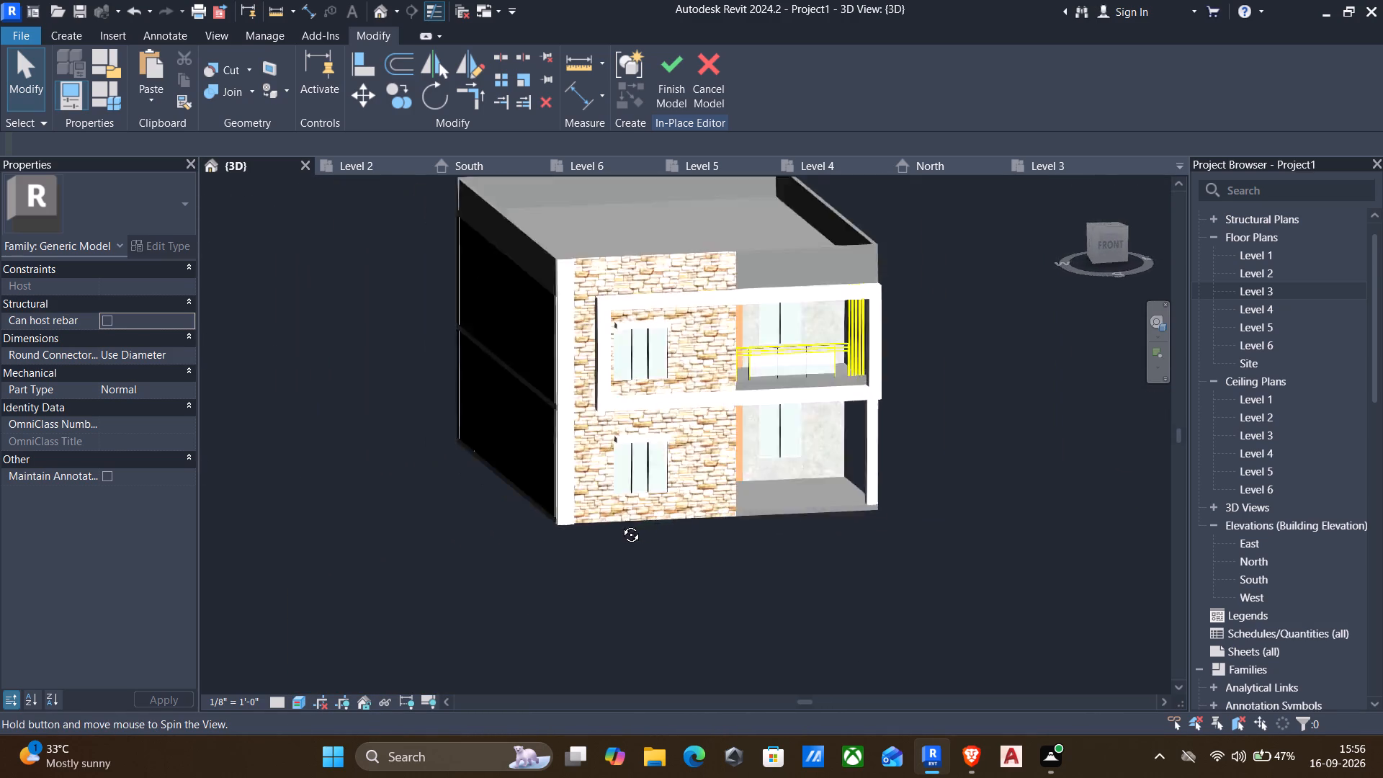
{"action": "middle_click_drag", "start_coordinate": [620, 524], "coordinate": [560, 493], "text": "shift"}
{"action": "scroll", "coordinate": [512, 470], "scroll_direction": "down", "scroll_amount": 2}
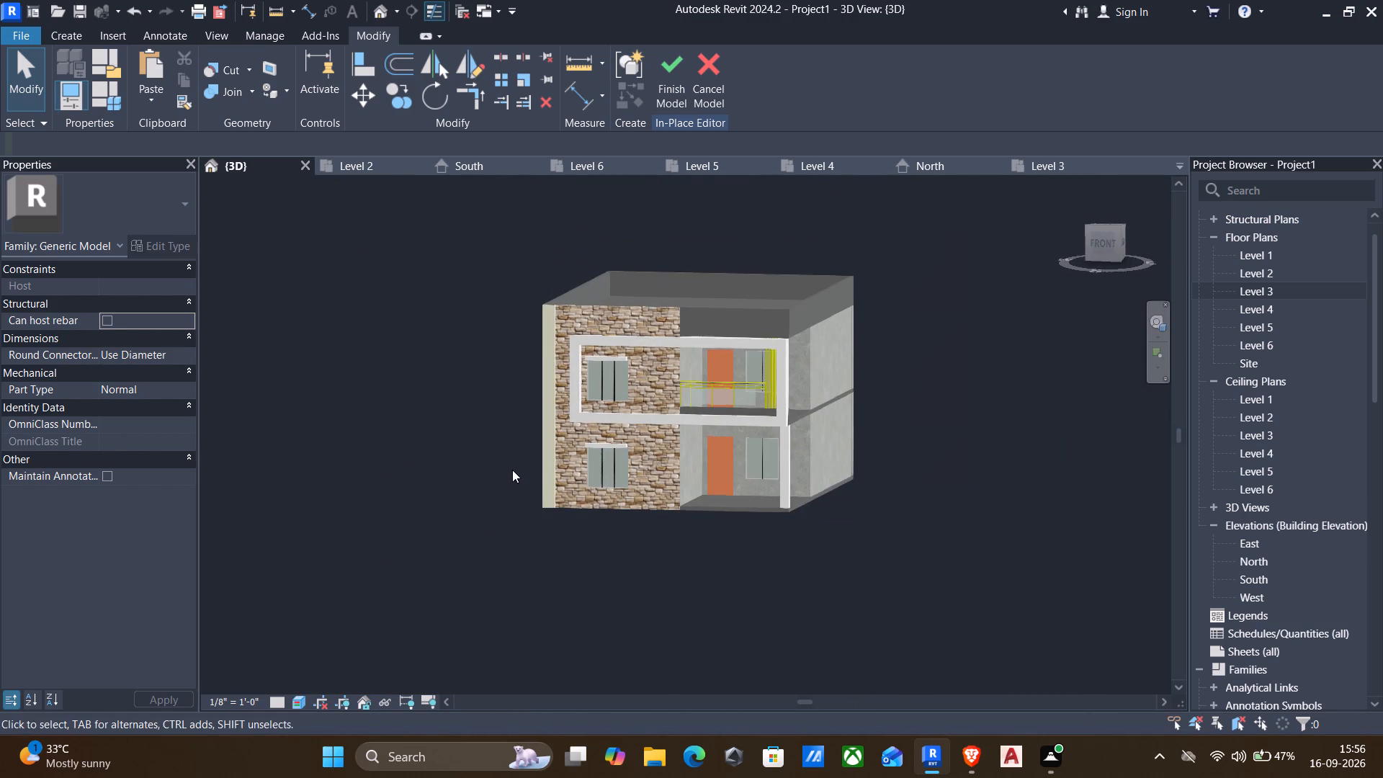
{"action": "middle_click_drag", "start_coordinate": [491, 473], "coordinate": [545, 519]}
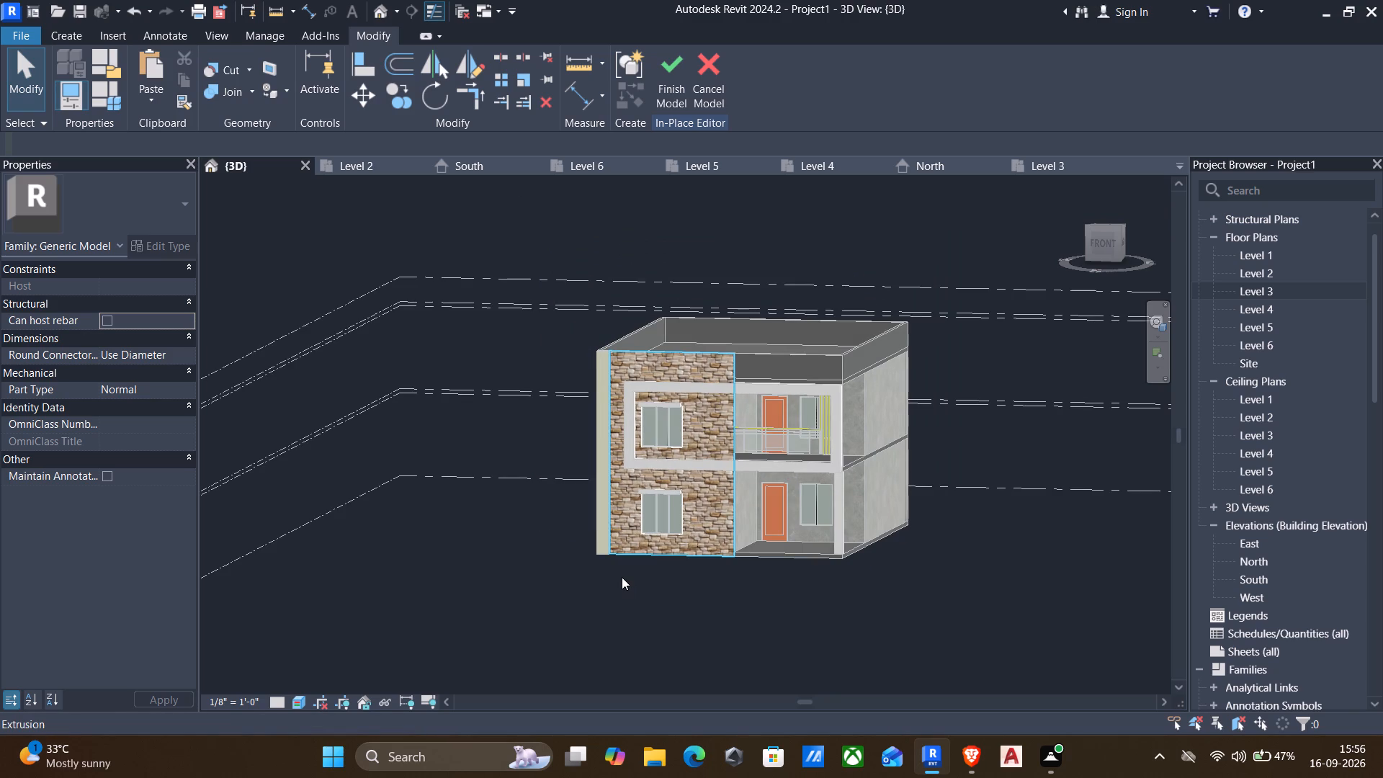
{"action": "scroll", "coordinate": [783, 419], "scroll_direction": "up", "scroll_amount": 2}
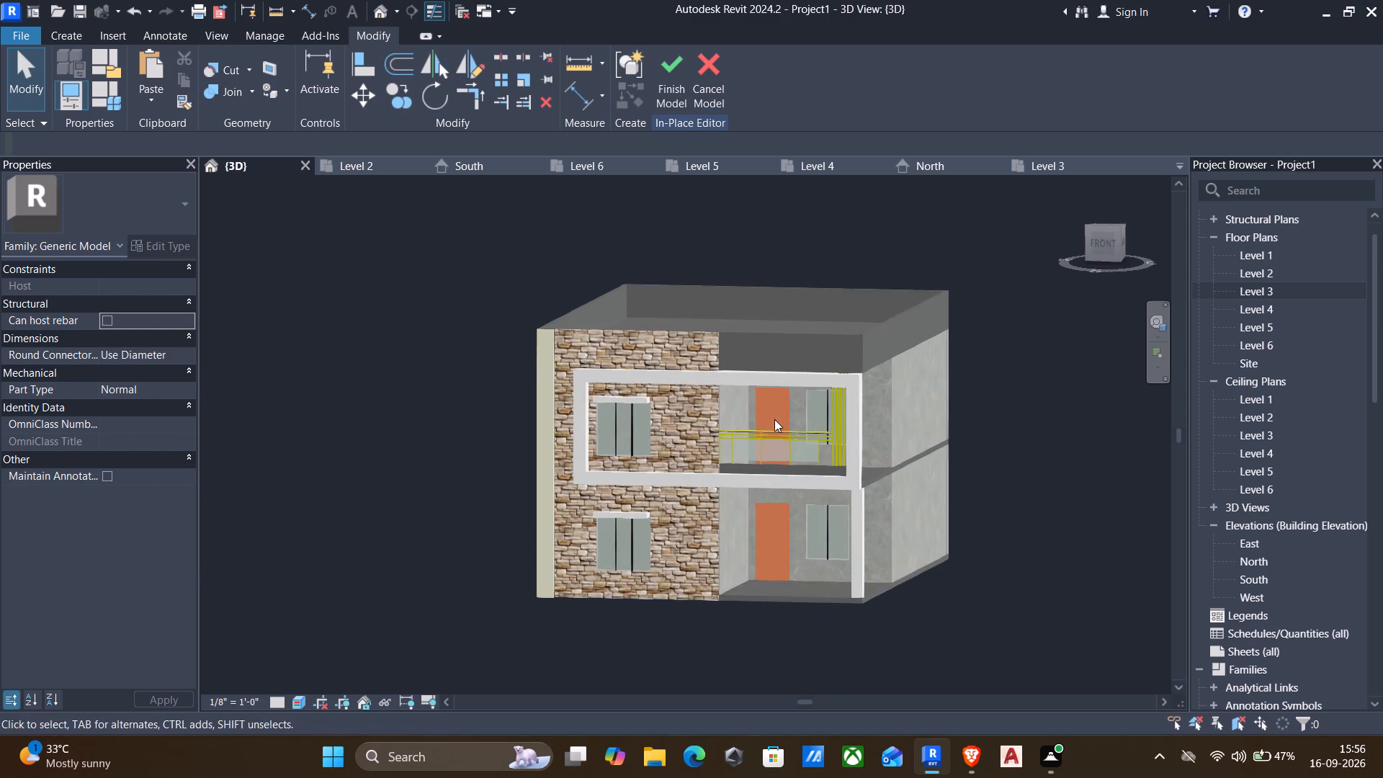
{"action": "scroll", "coordinate": [726, 413], "scroll_direction": "up", "scroll_amount": 4}
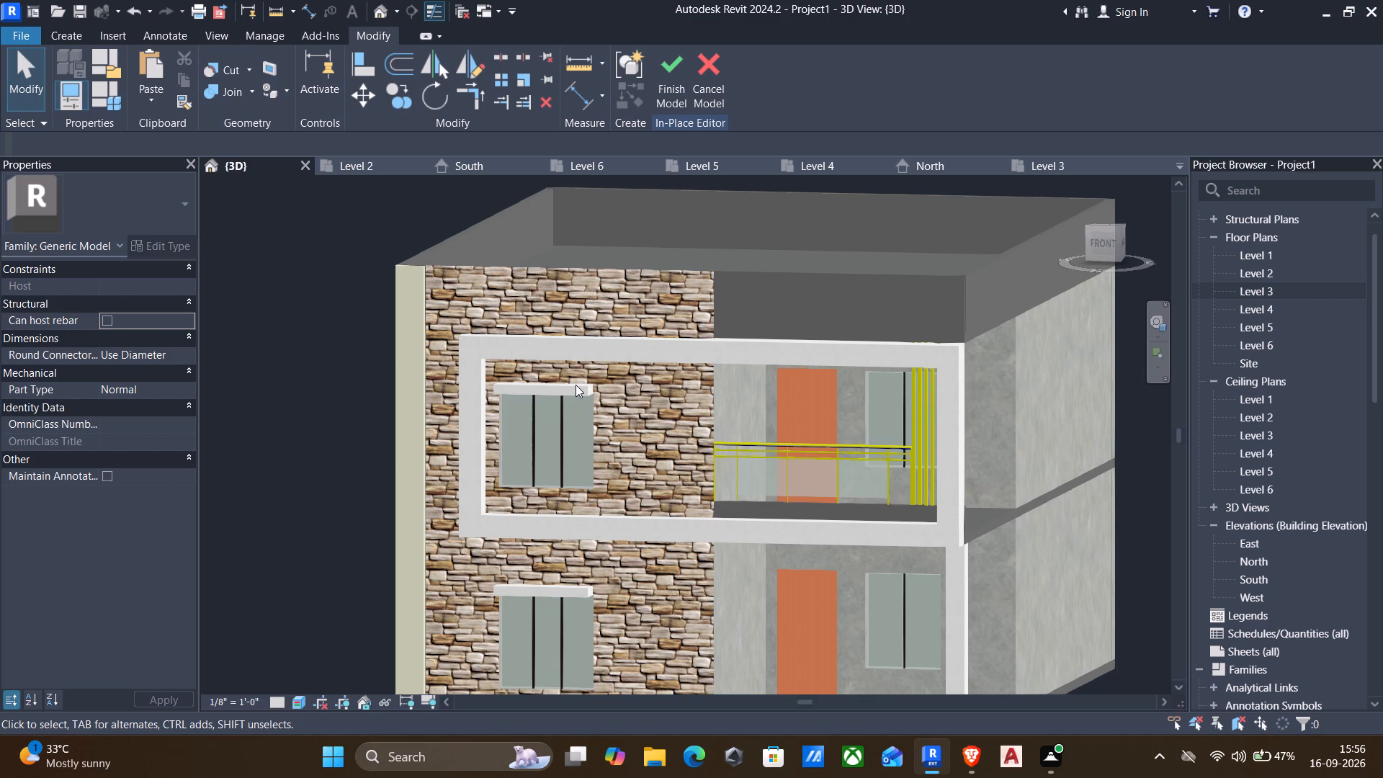
{"action": "scroll", "coordinate": [565, 397], "scroll_direction": "down", "scroll_amount": 1}
{"action": "middle_click_drag", "start_coordinate": [649, 450], "coordinate": [740, 403]}
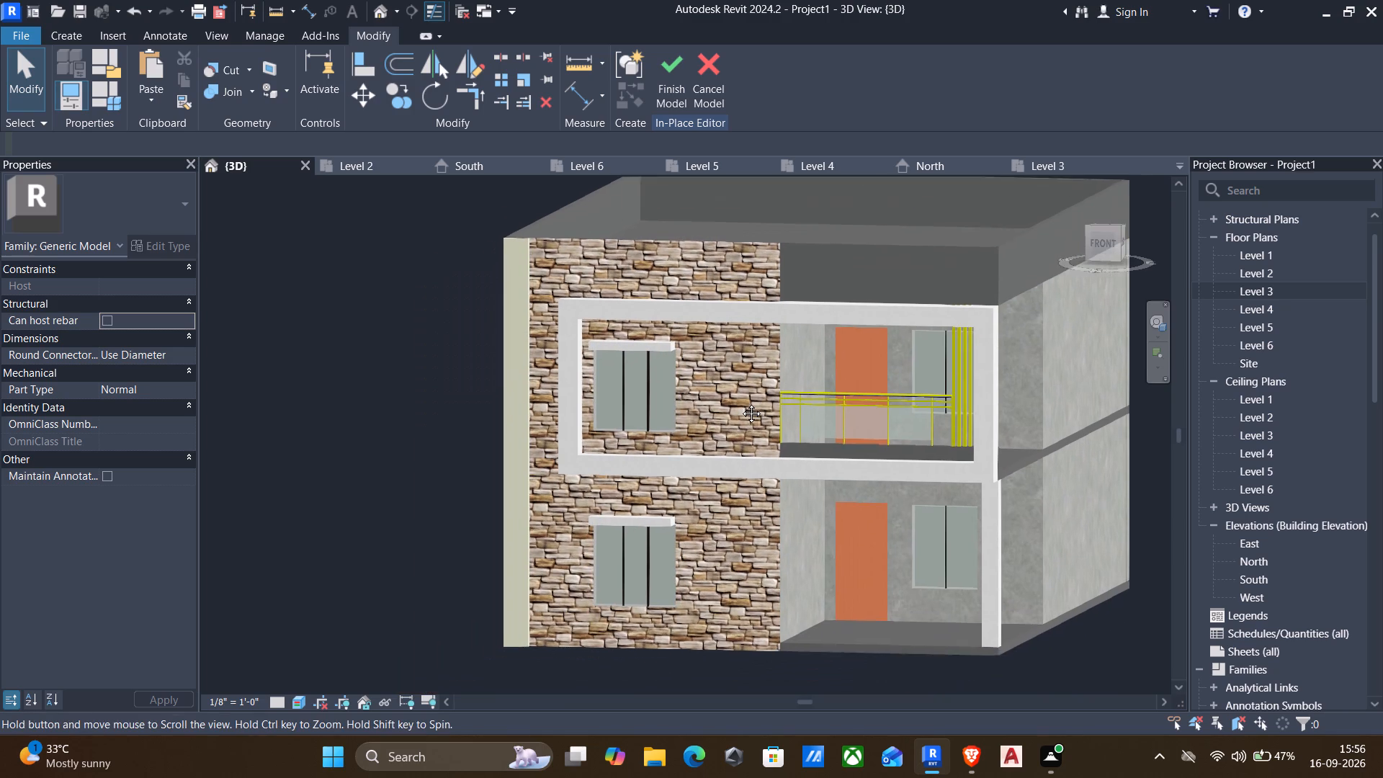
{"action": "middle_click_drag", "start_coordinate": [740, 403], "coordinate": [748, 401]}
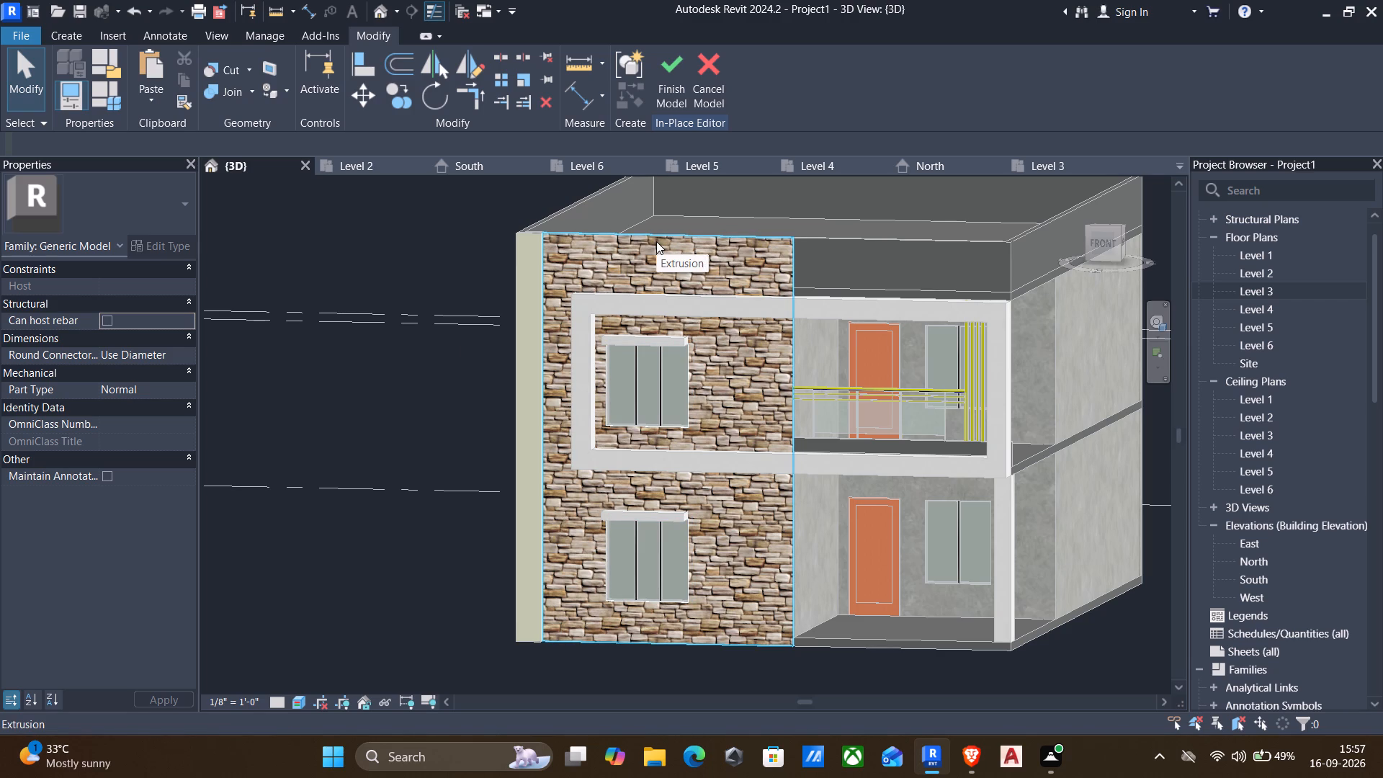
Finish the in-place editing of the cladding panel.
{"action": "left_click", "coordinate": [664, 97]}
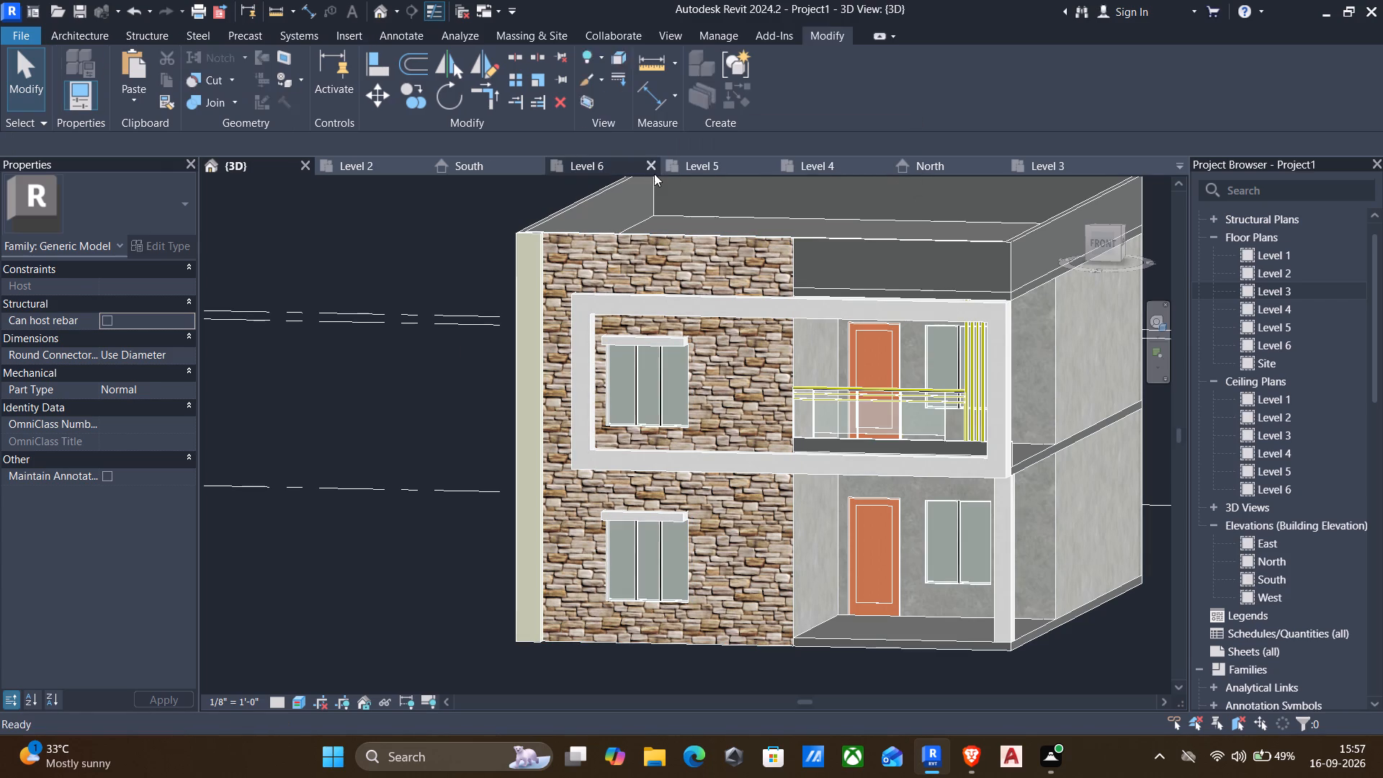
Reopen the stone cladding panel for in-place editing and start a void extrusion with a rectangular profile.
{"action": "left_click", "coordinate": [789, 365]}
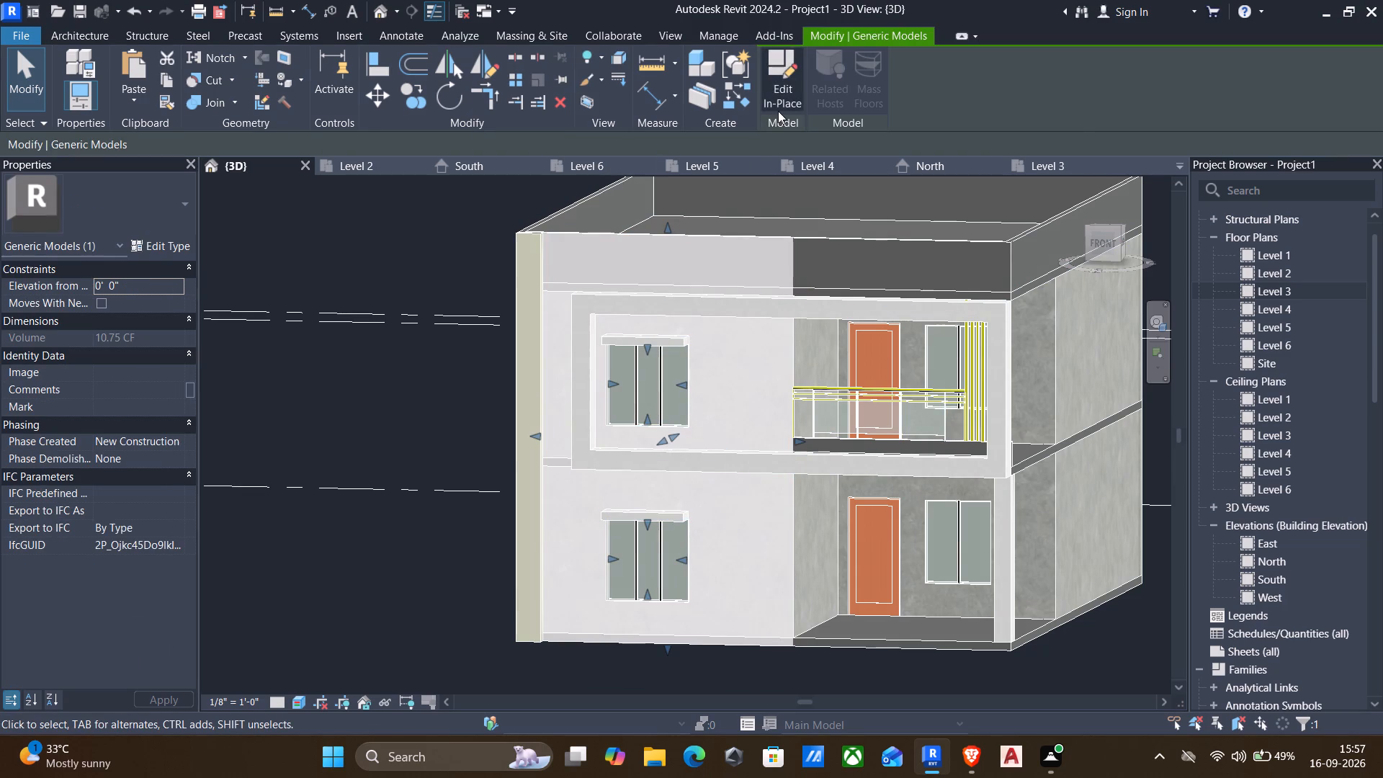
{"action": "left_click", "coordinate": [787, 73]}
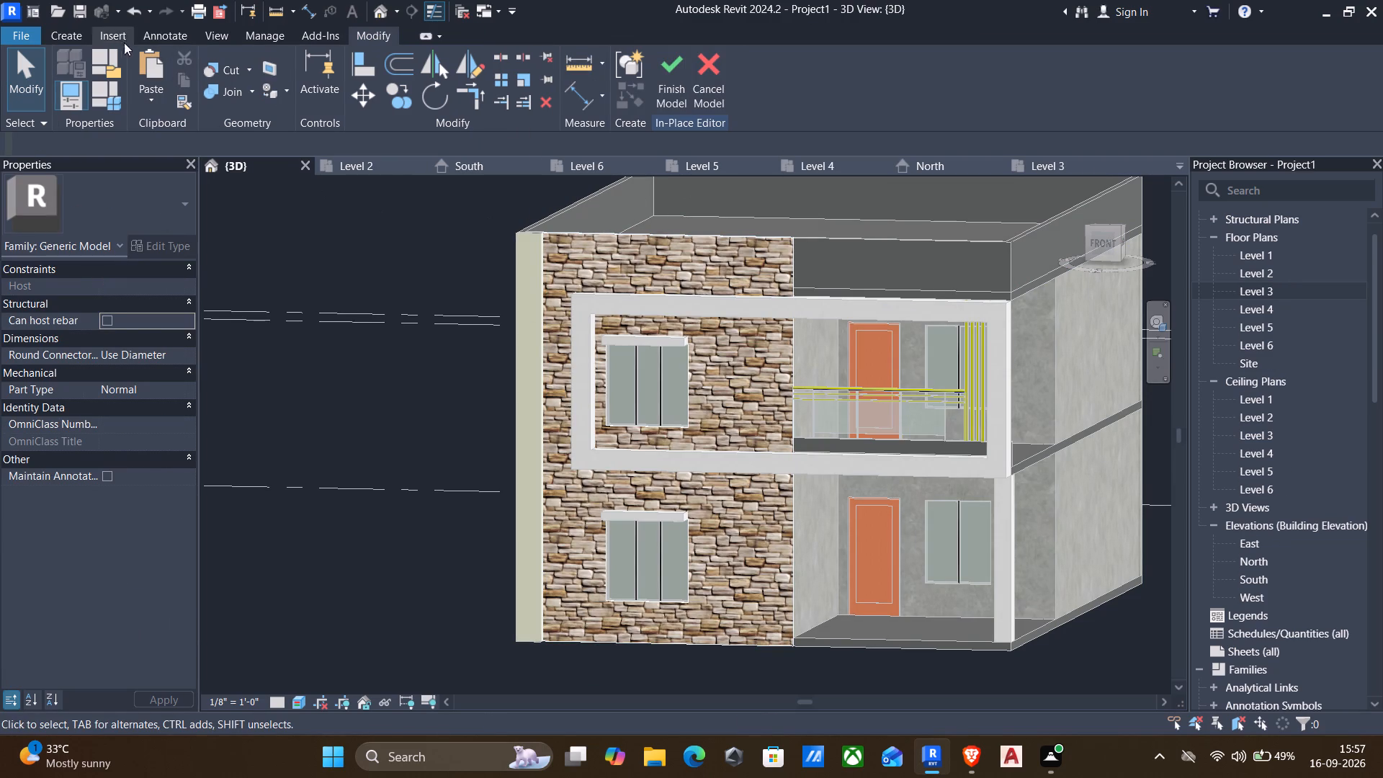
{"action": "left_click", "coordinate": [57, 34]}
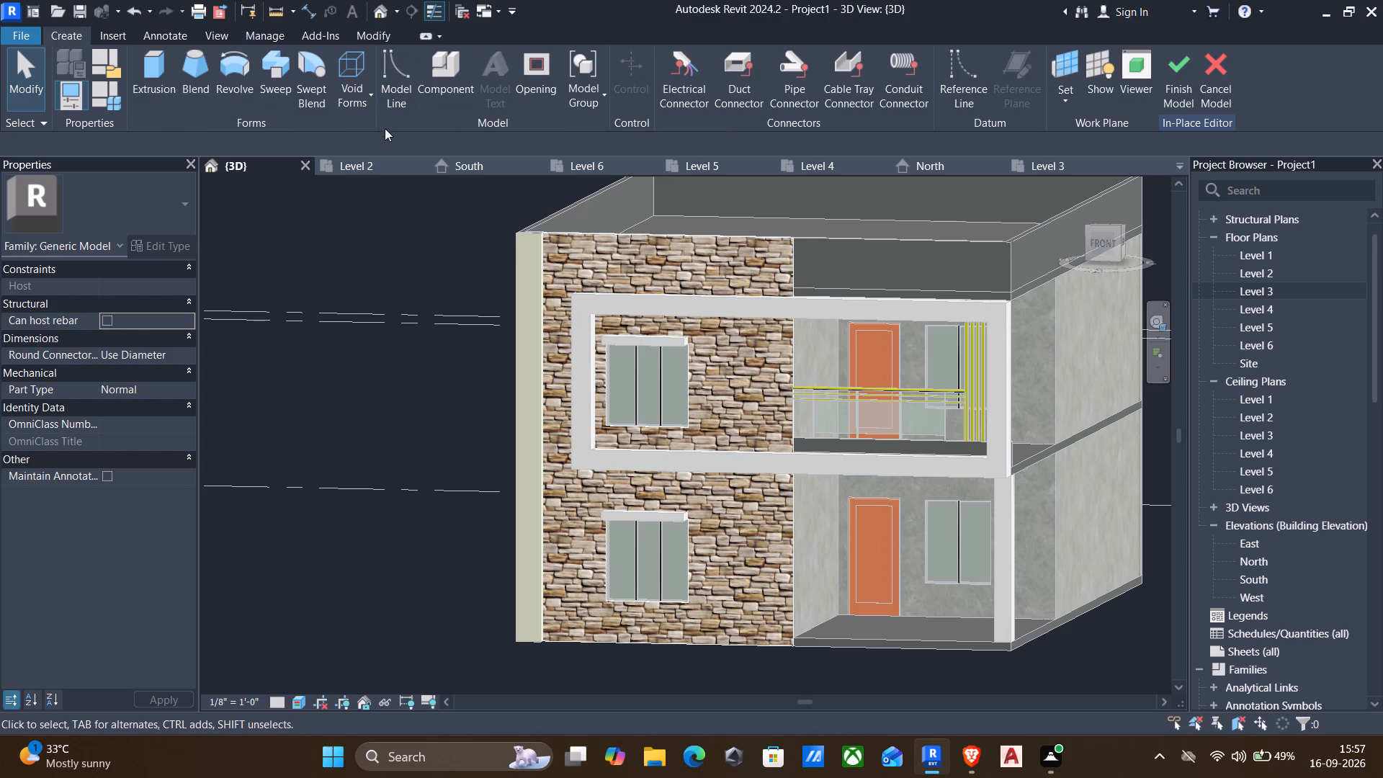
{"action": "left_click", "coordinate": [344, 73]}
{"action": "left_click", "coordinate": [383, 122]}
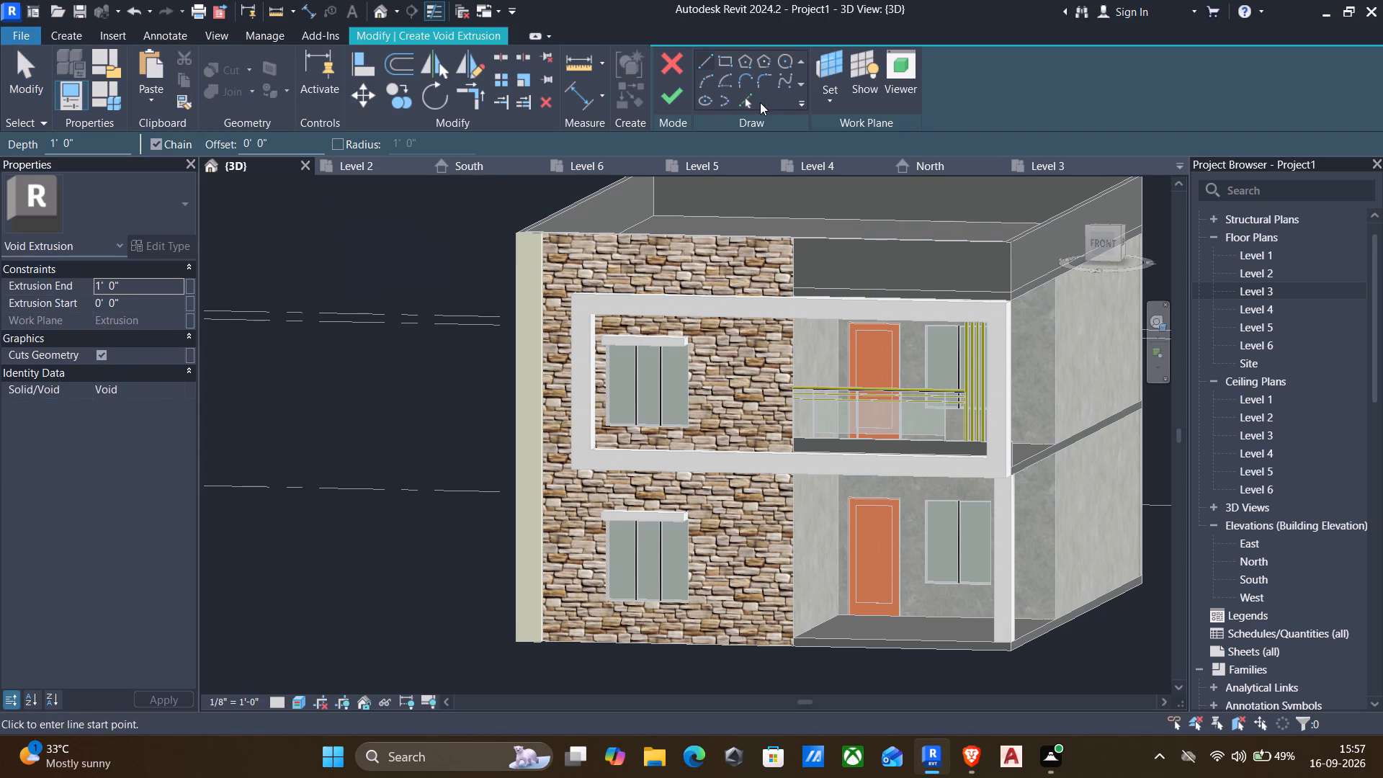
{"action": "left_click", "coordinate": [822, 103]}
{"action": "left_click", "coordinate": [838, 161]}
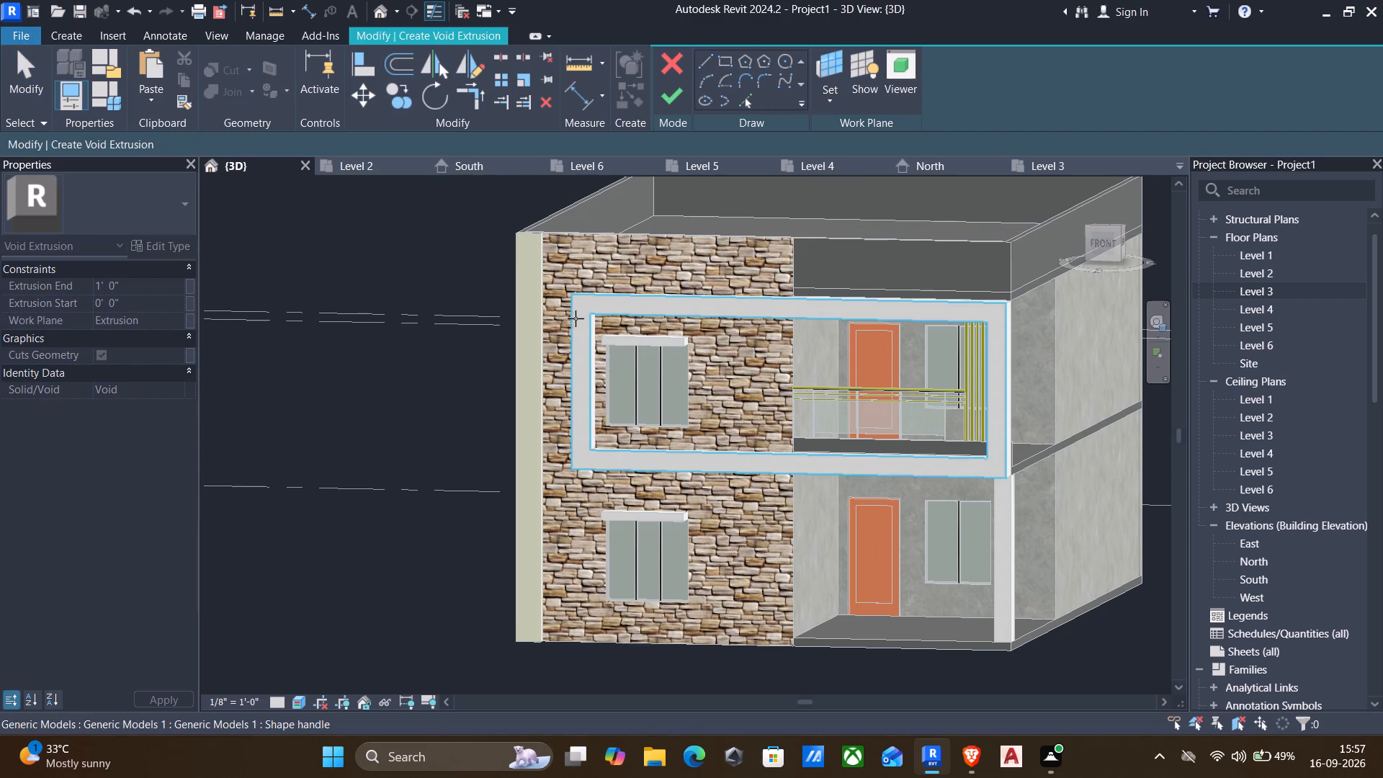
{"action": "scroll", "coordinate": [590, 339], "scroll_direction": "up", "scroll_amount": 5}
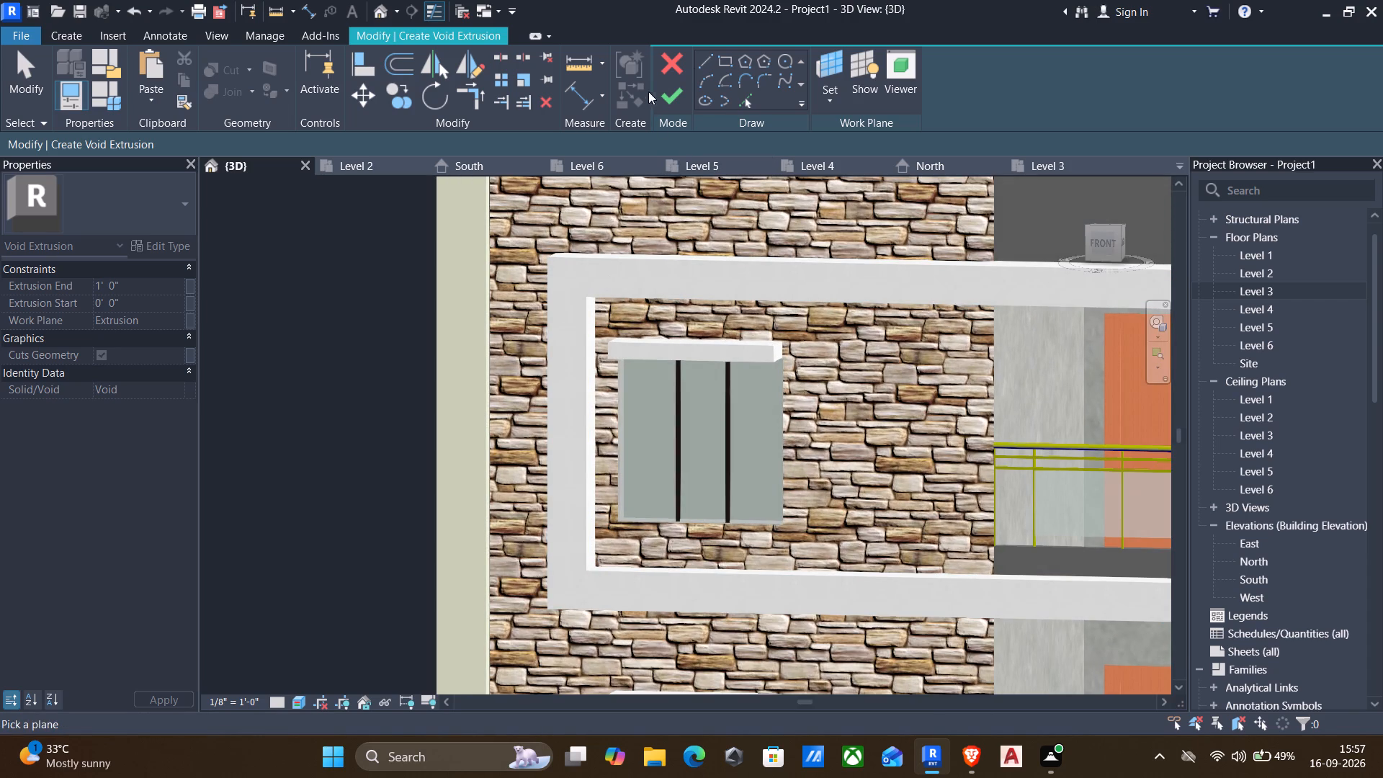
{"action": "left_click", "coordinate": [720, 57]}
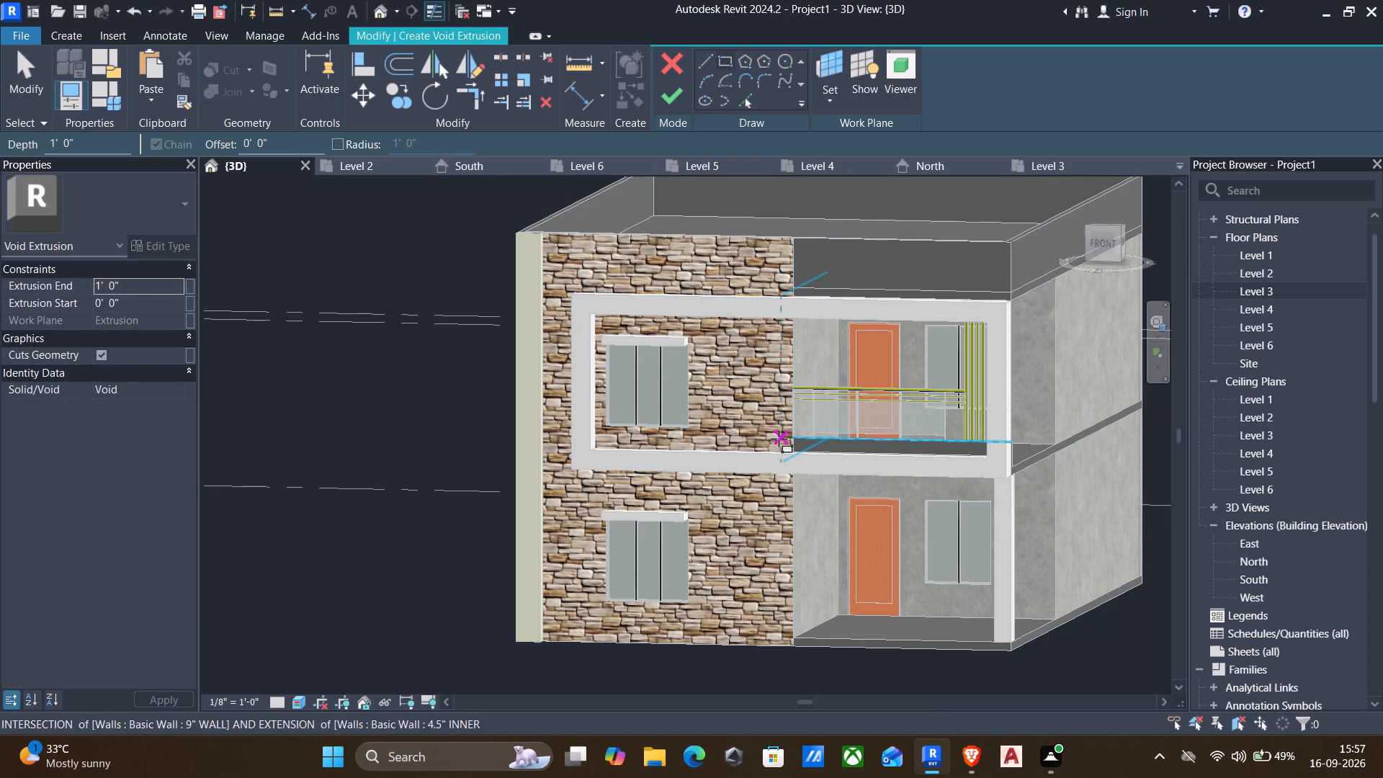
Orient the 3D view to the front and set its visual style to Wireframe.
{"action": "left_click", "coordinate": [1093, 245]}
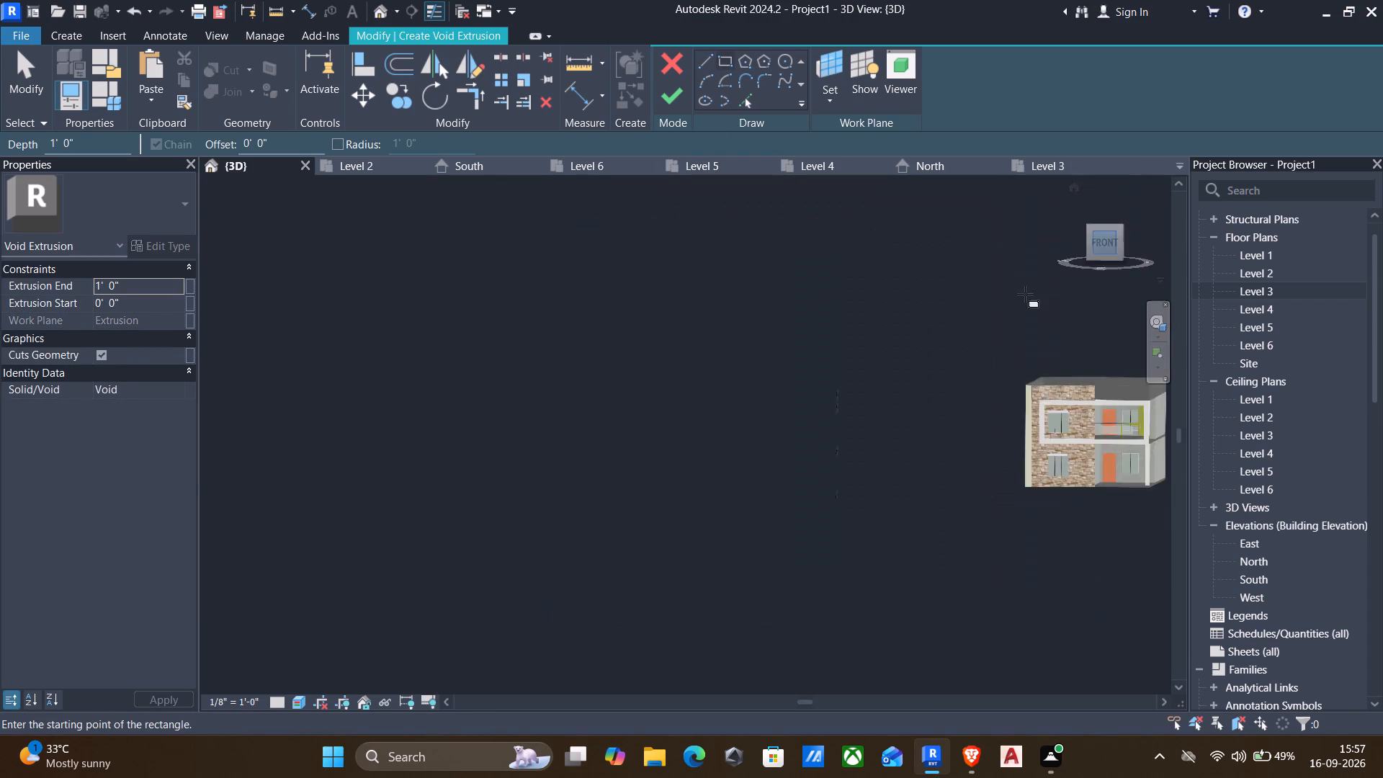
{"action": "scroll", "coordinate": [517, 437], "scroll_direction": "up", "scroll_amount": 3}
{"action": "scroll", "coordinate": [725, 455], "scroll_direction": "up", "scroll_amount": 2}
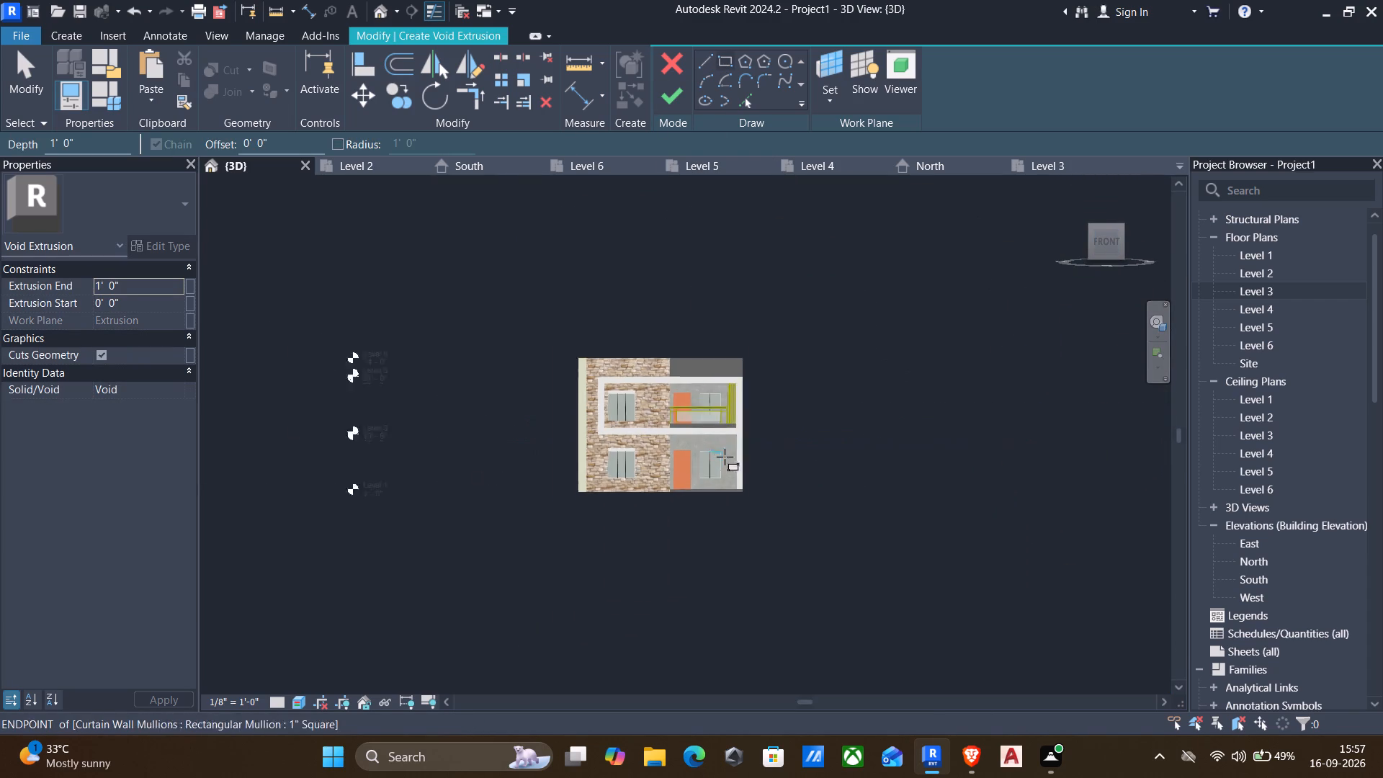
{"action": "scroll", "coordinate": [725, 457], "scroll_direction": "up", "scroll_amount": 12}
{"action": "scroll", "coordinate": [501, 401], "scroll_direction": "up", "scroll_amount": 4}
{"action": "middle_click_drag", "start_coordinate": [501, 403], "coordinate": [605, 451]}
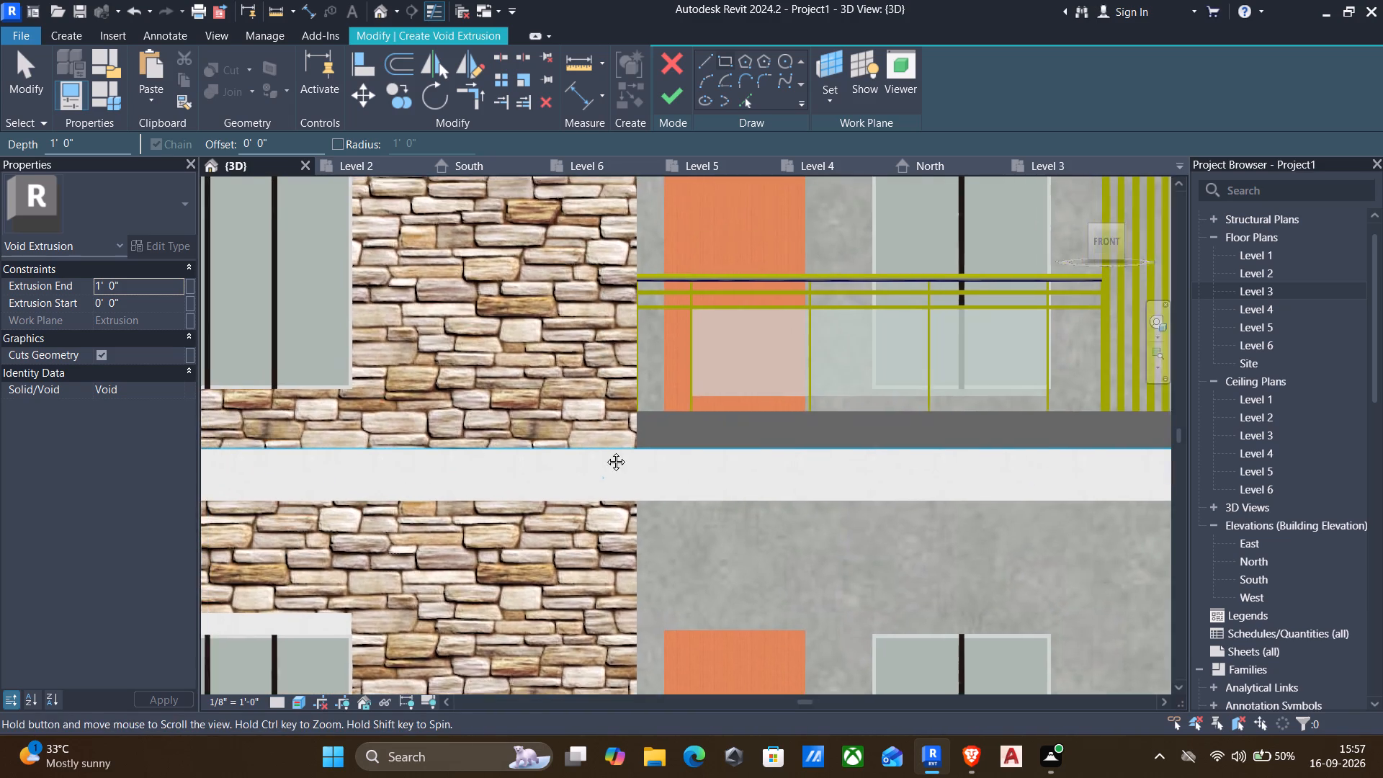
{"action": "middle_click_drag", "start_coordinate": [605, 451], "coordinate": [612, 452]}
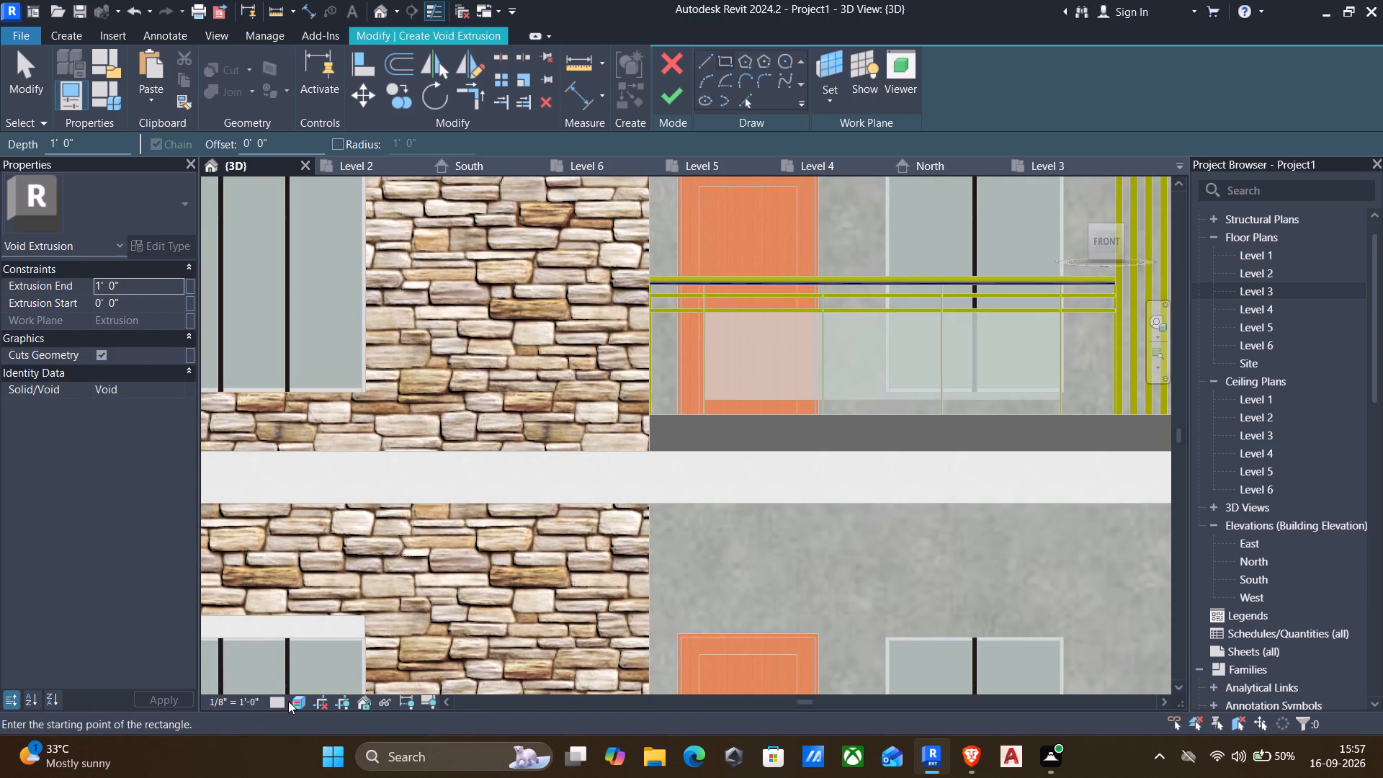
{"action": "left_click", "coordinate": [292, 702]}
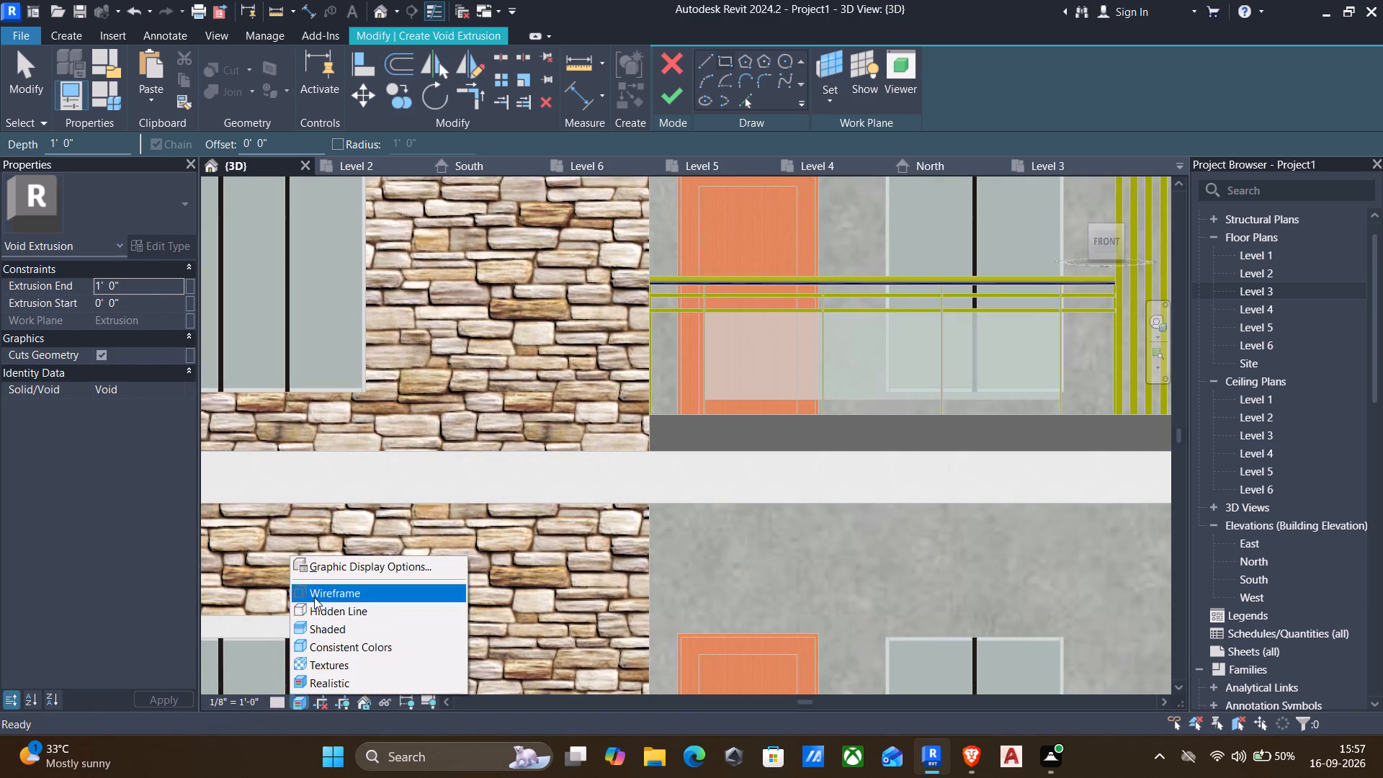
{"action": "left_click", "coordinate": [314, 597]}
{"action": "scroll", "coordinate": [589, 472], "scroll_direction": "down", "scroll_amount": 2}
{"action": "middle_click_drag", "start_coordinate": [586, 483], "coordinate": [649, 542]}
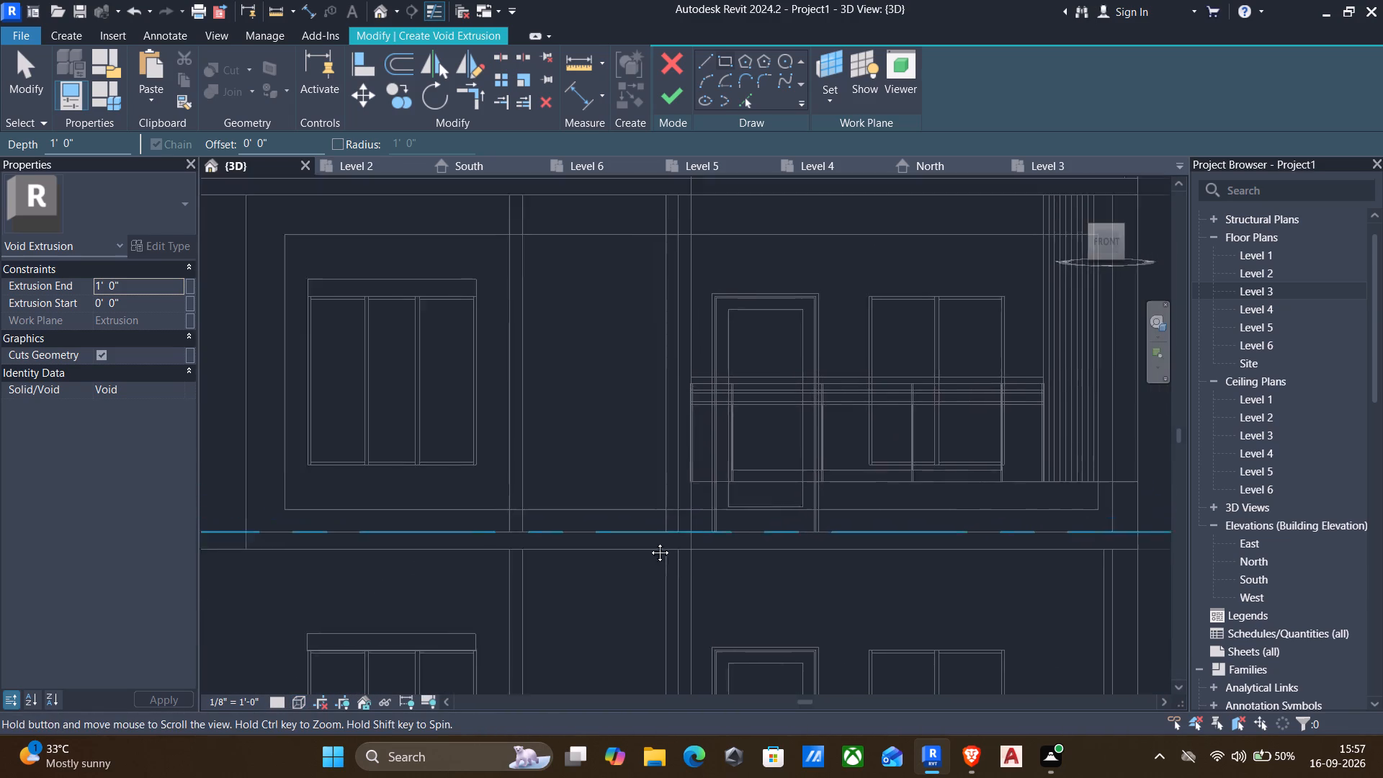
{"action": "middle_click_drag", "start_coordinate": [649, 542], "coordinate": [676, 551]}
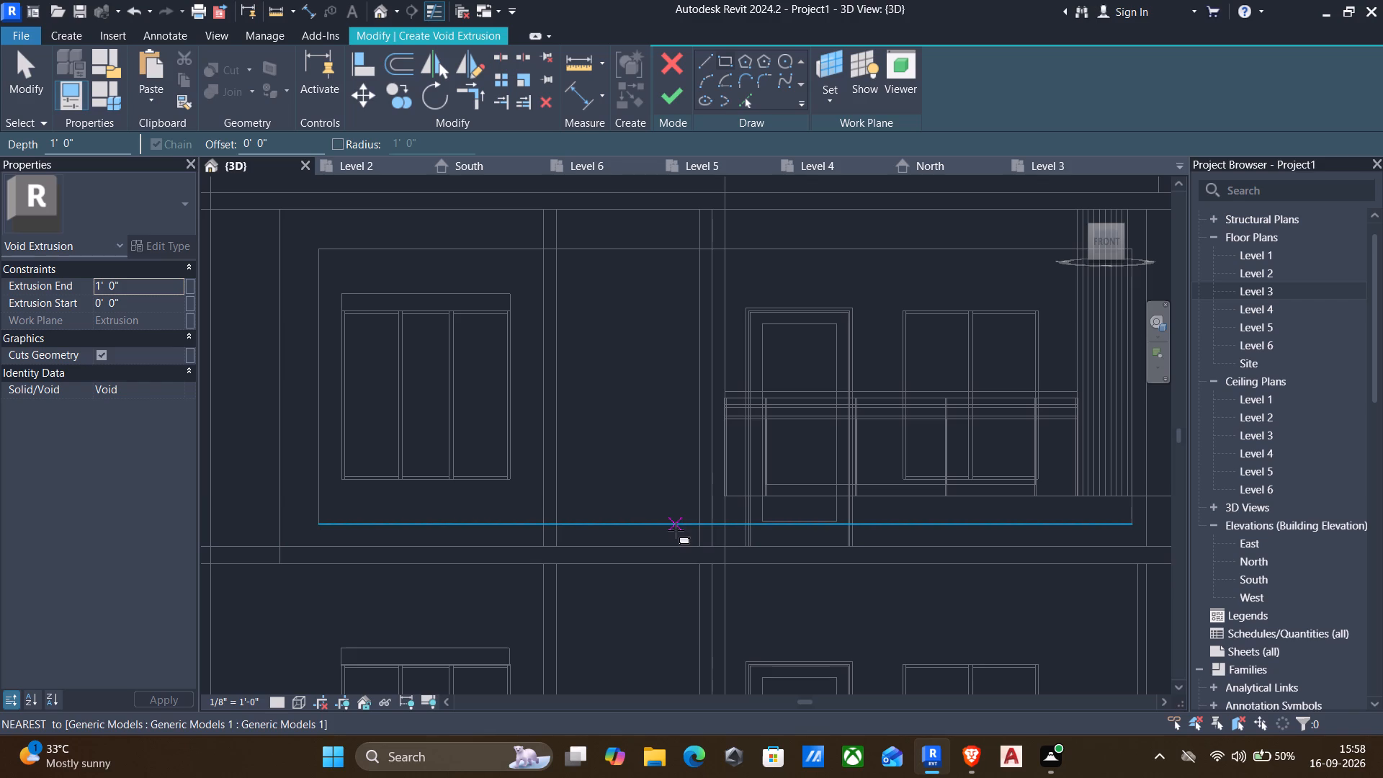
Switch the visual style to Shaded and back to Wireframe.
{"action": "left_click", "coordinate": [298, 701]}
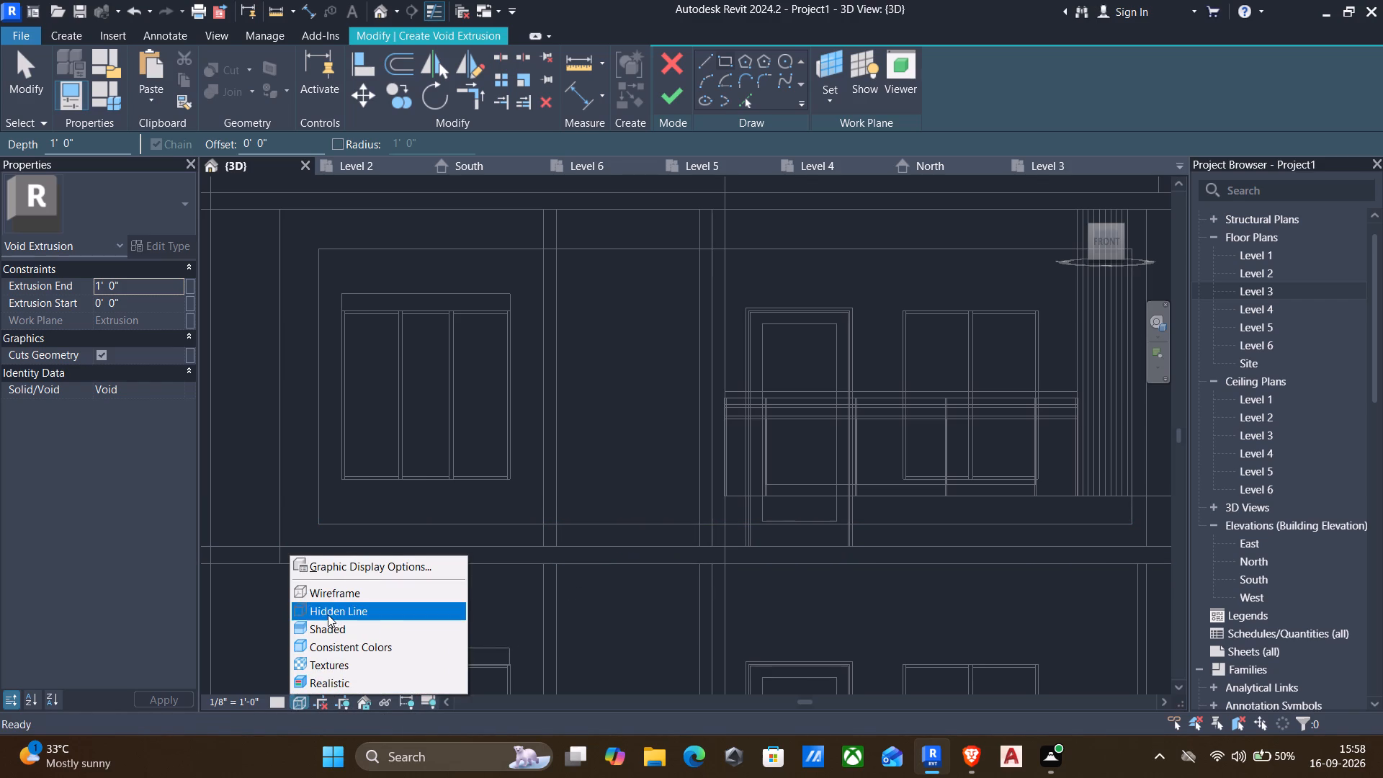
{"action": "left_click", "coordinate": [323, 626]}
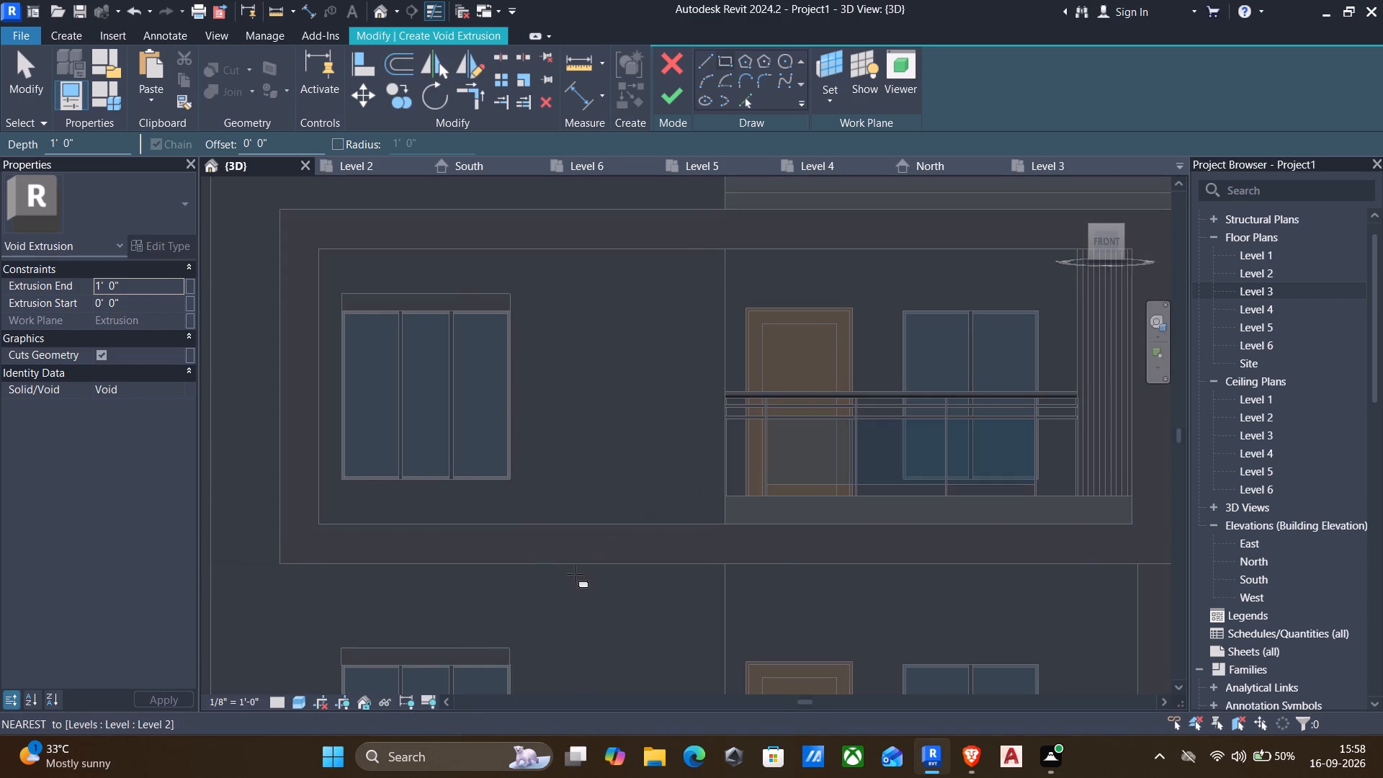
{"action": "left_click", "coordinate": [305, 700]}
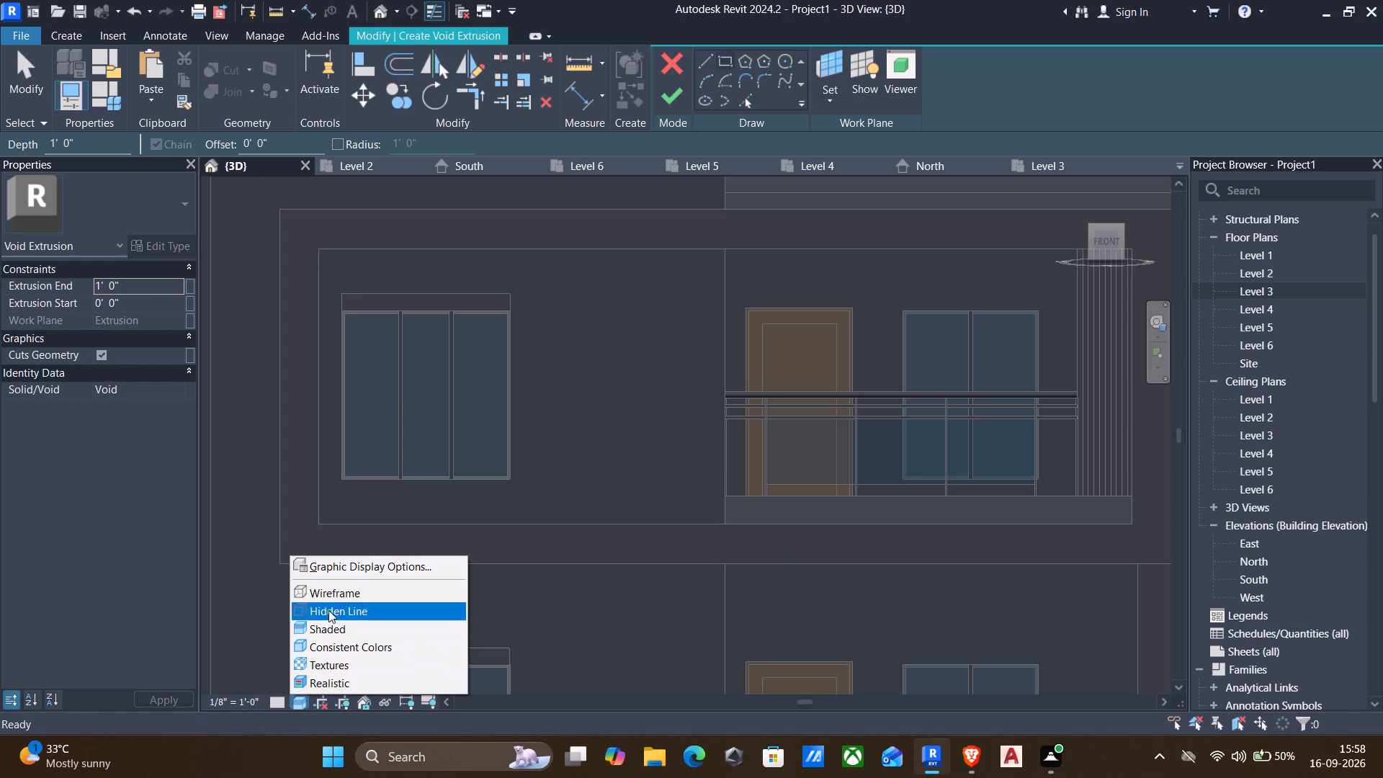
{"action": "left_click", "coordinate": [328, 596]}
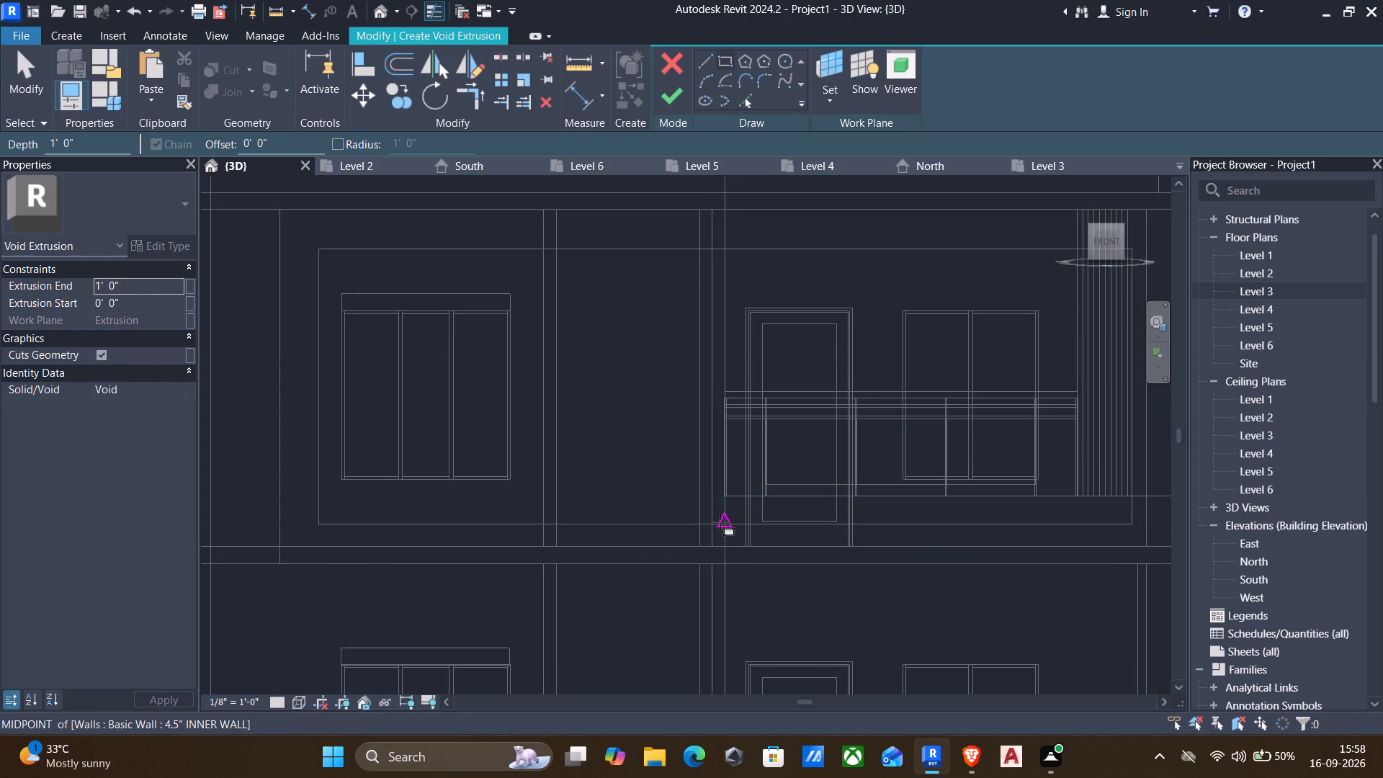
Cut the cladding inside the balcony frame, around the upper window, with a 12' - 0 3/4" by about 8' - 2" rectangular void, and finish the model.
{"action": "left_click", "coordinate": [720, 522]}
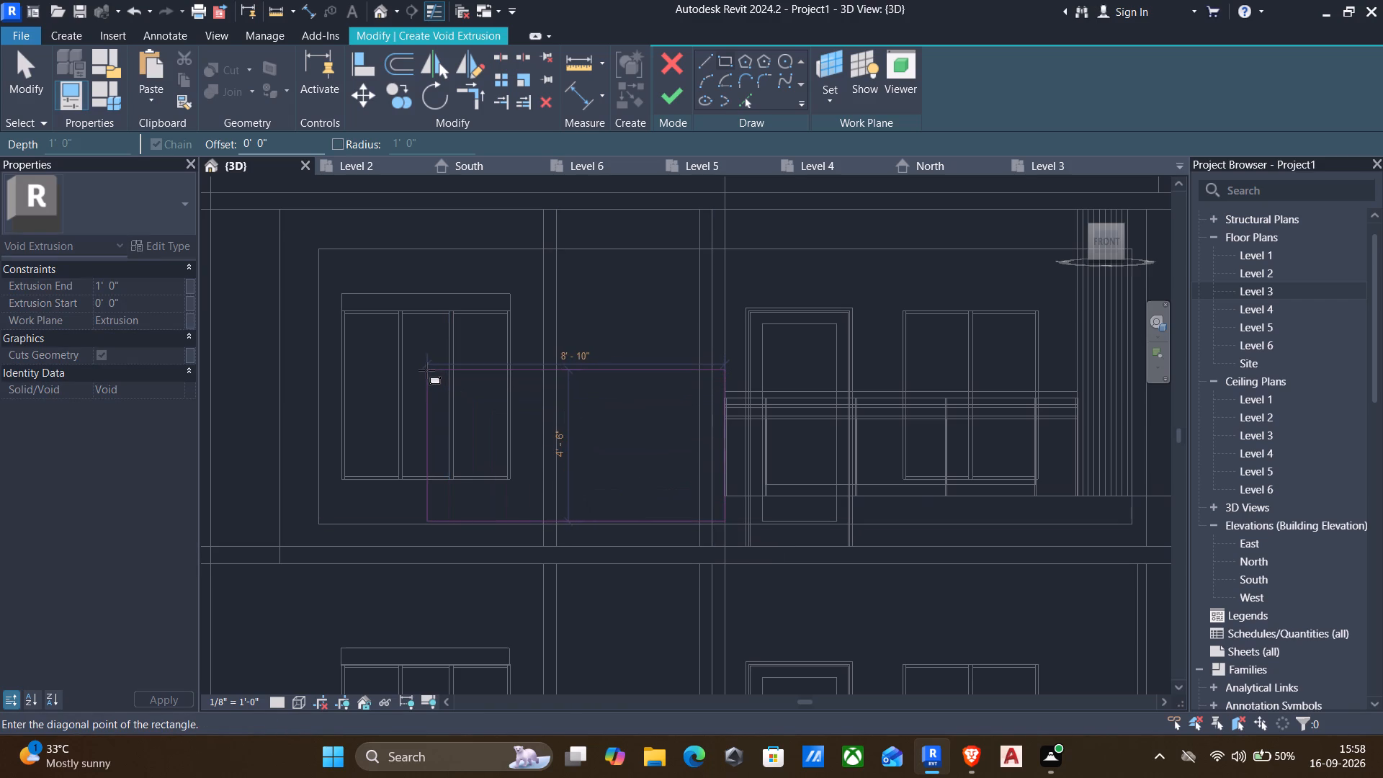
{"action": "key", "text": "Escape"}
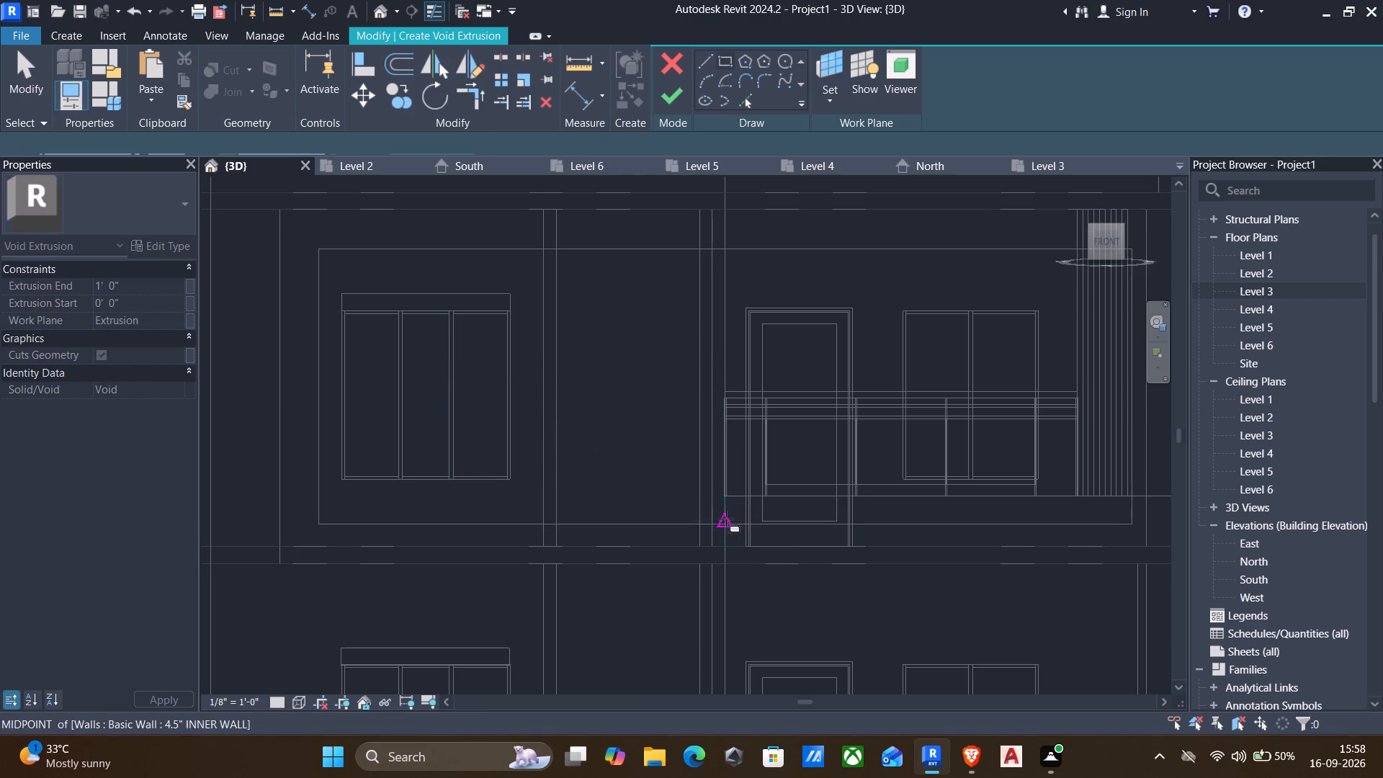
{"action": "scroll", "coordinate": [728, 529], "scroll_direction": "up", "scroll_amount": 3}
{"action": "left_click", "coordinate": [723, 524]}
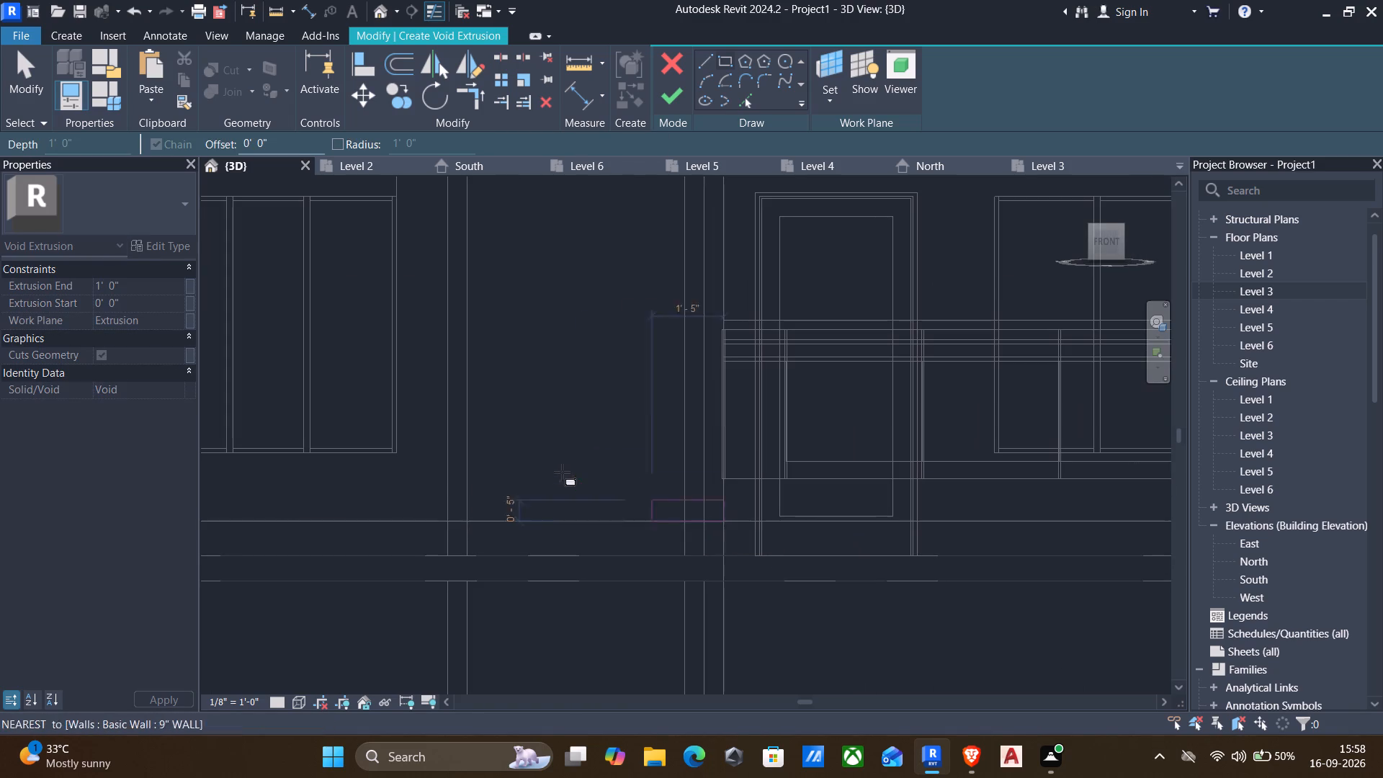
{"action": "middle_click_drag", "start_coordinate": [472, 394], "coordinate": [680, 553]}
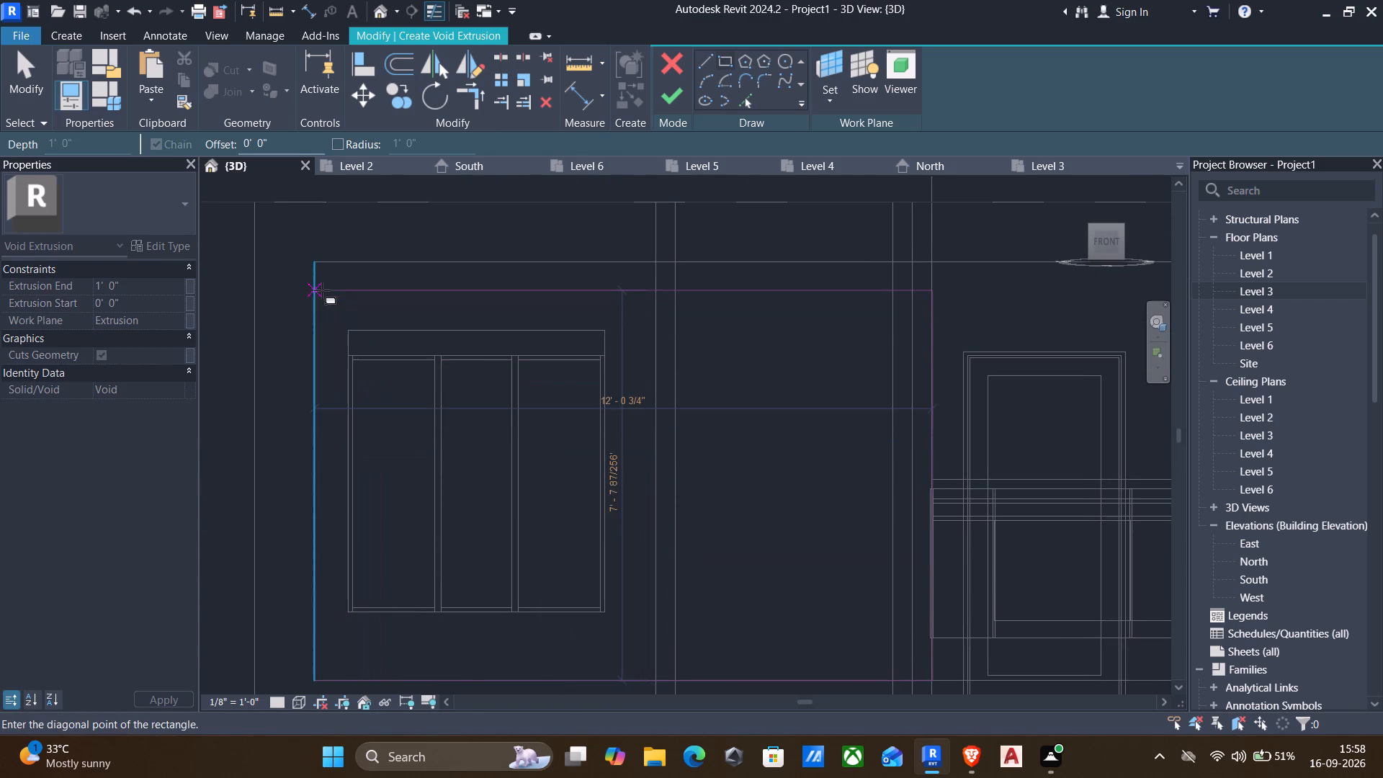
{"action": "left_click", "coordinate": [314, 259]}
{"action": "scroll", "coordinate": [546, 374], "scroll_direction": "down", "scroll_amount": 1}
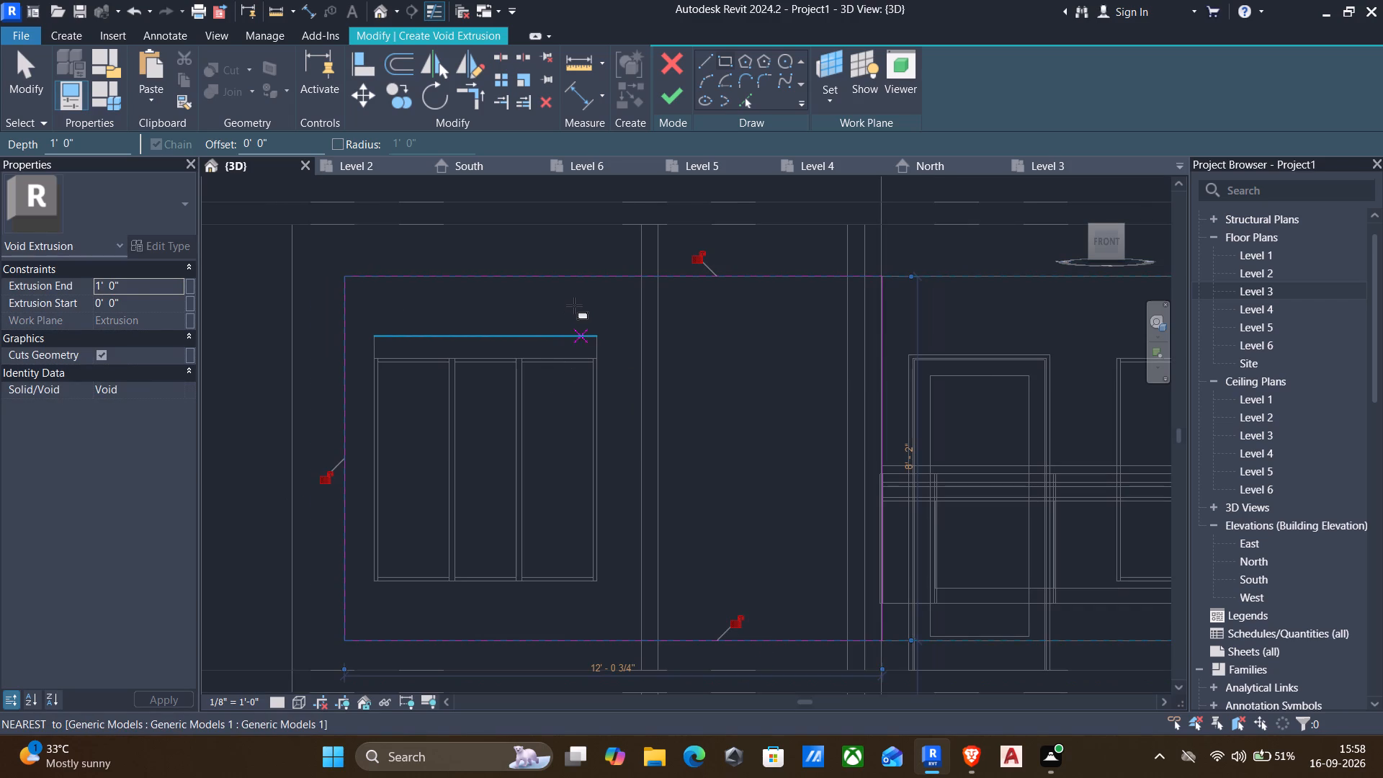
{"action": "left_click", "coordinate": [667, 106]}
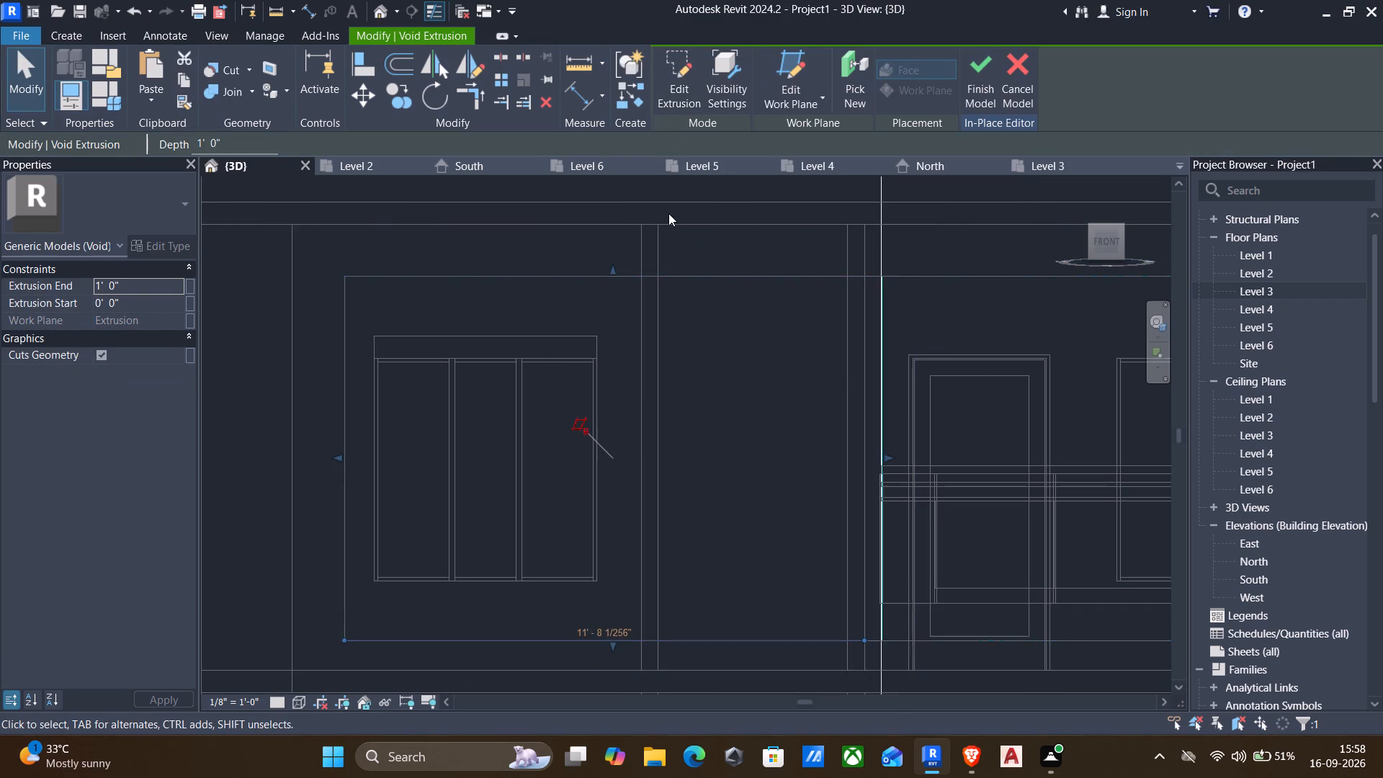
{"action": "scroll", "coordinate": [668, 218], "scroll_direction": "down", "scroll_amount": 2}
{"action": "left_click", "coordinate": [990, 69]}
Set the 3D view's visual style to Shaded.
{"action": "scroll", "coordinate": [990, 356], "scroll_direction": "down", "scroll_amount": 2}
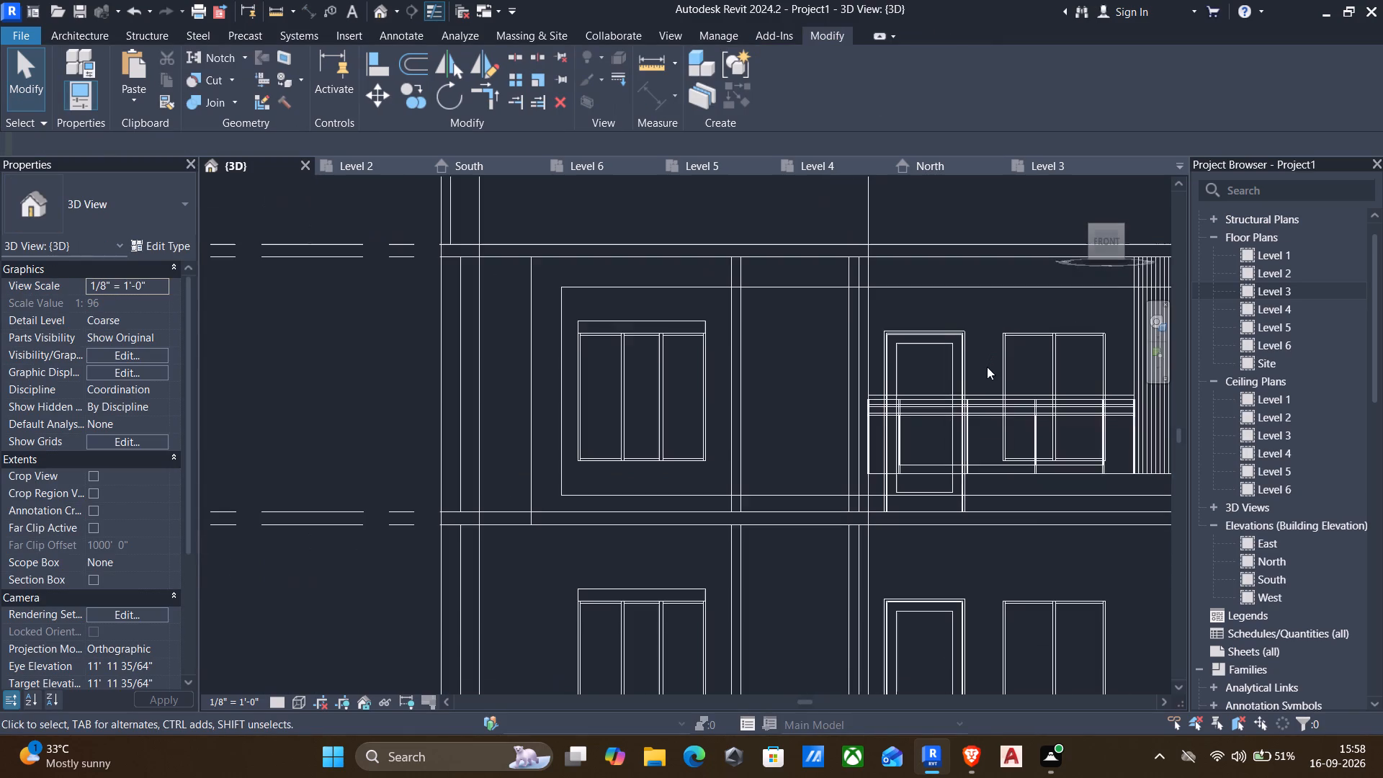
{"action": "left_click", "coordinate": [300, 702]}
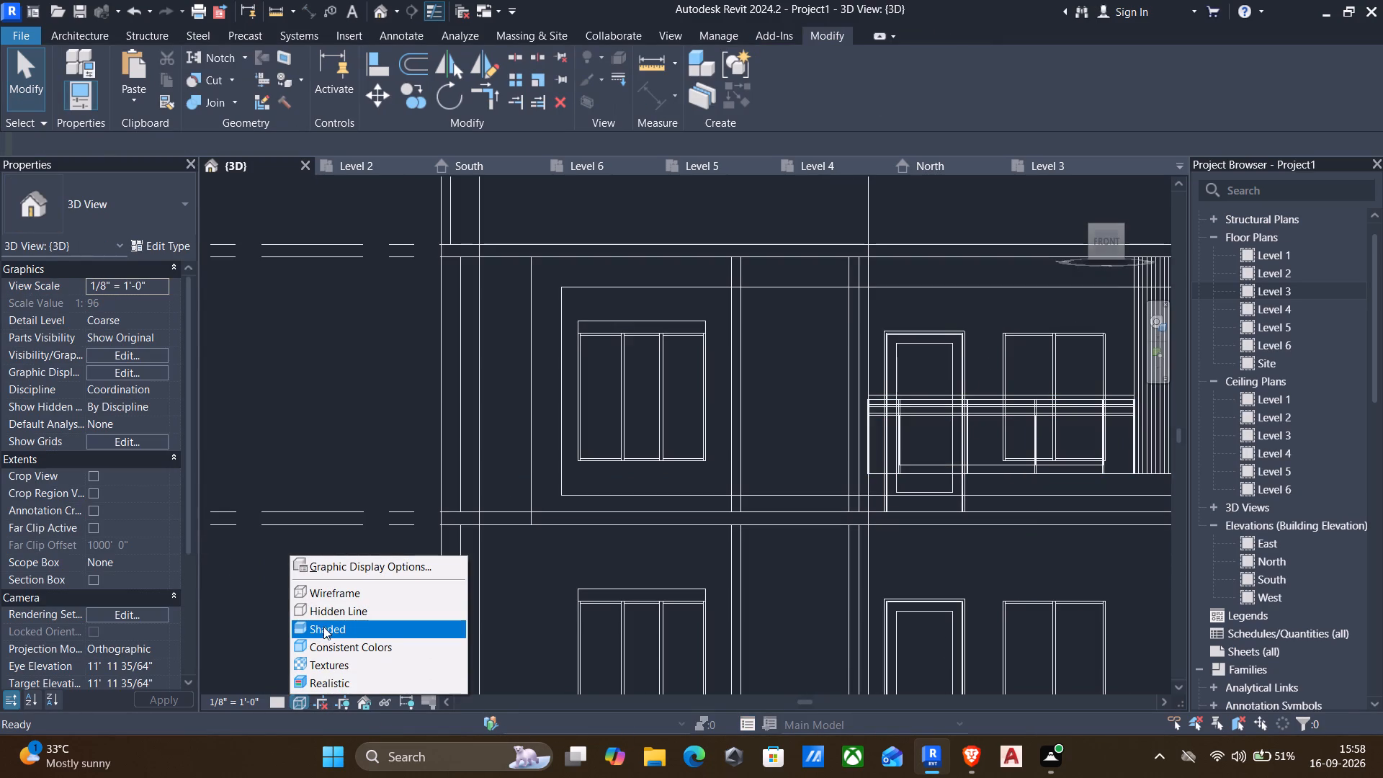
{"action": "left_click", "coordinate": [316, 626]}
Examine the rectangular cut in the upper-floor cladding around the window from several angles.
{"action": "scroll", "coordinate": [357, 616], "scroll_direction": "down", "scroll_amount": 2}
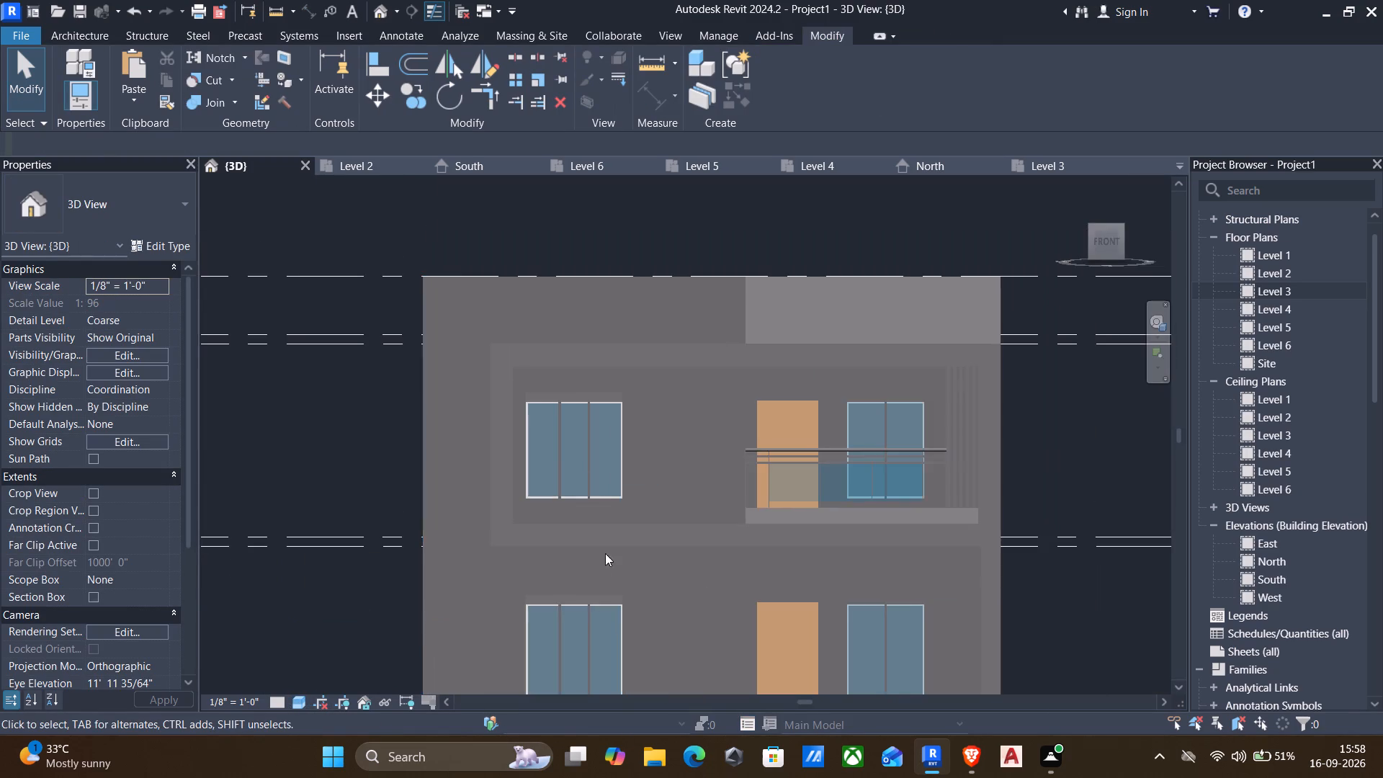
{"action": "middle_click_drag", "start_coordinate": [581, 509], "coordinate": [475, 548], "text": "shift"}
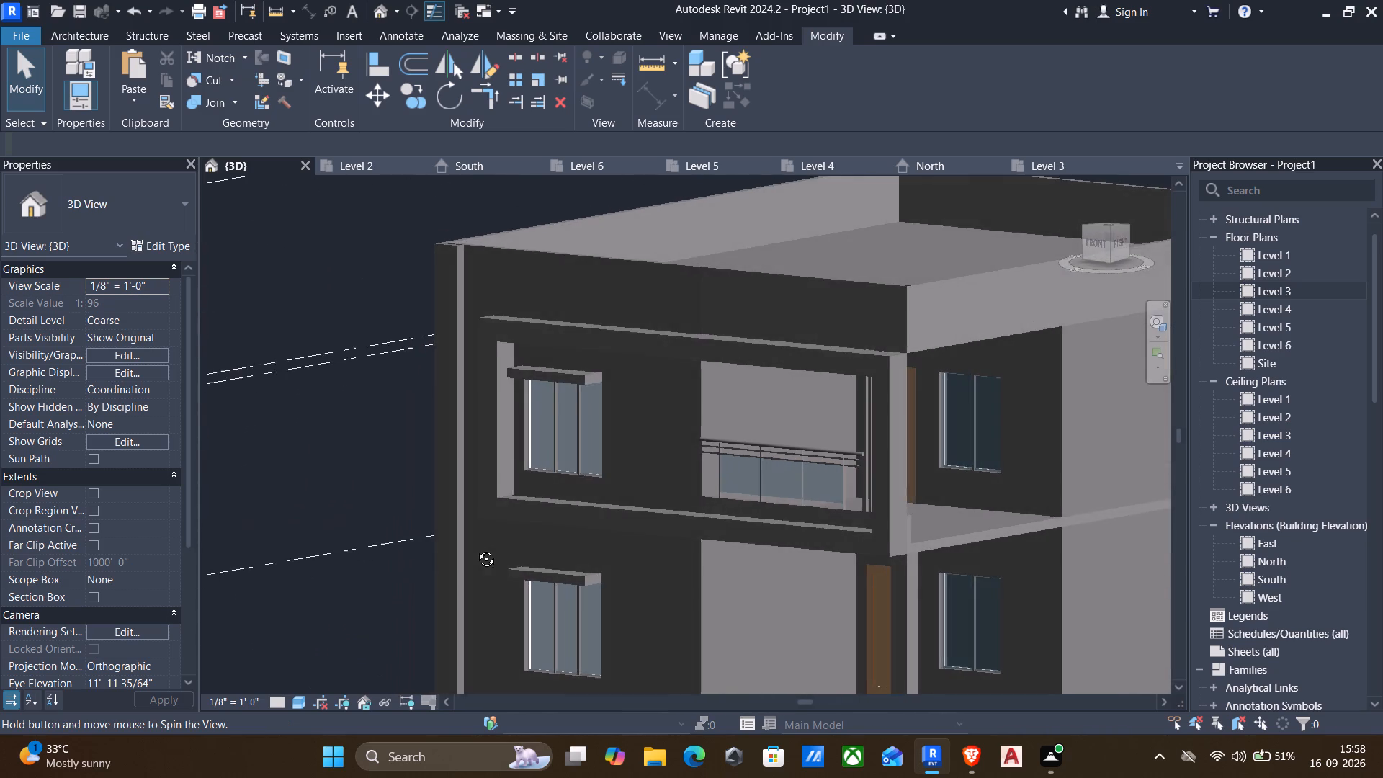
{"action": "middle_click_drag", "start_coordinate": [475, 548], "coordinate": [434, 531], "text": "shift"}
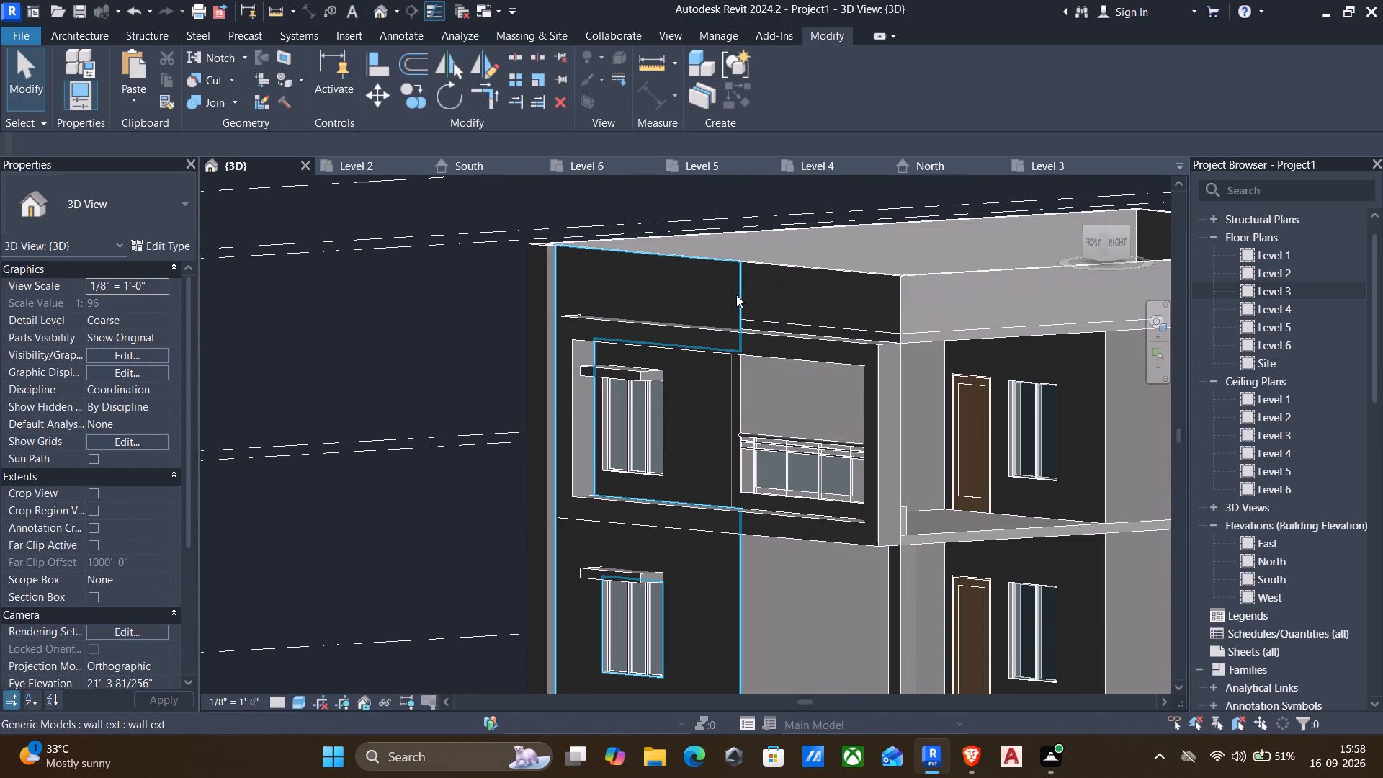
{"action": "scroll", "coordinate": [667, 411], "scroll_direction": "down", "scroll_amount": 1}
{"action": "middle_click_drag", "start_coordinate": [661, 434], "coordinate": [694, 434], "text": "shift"}
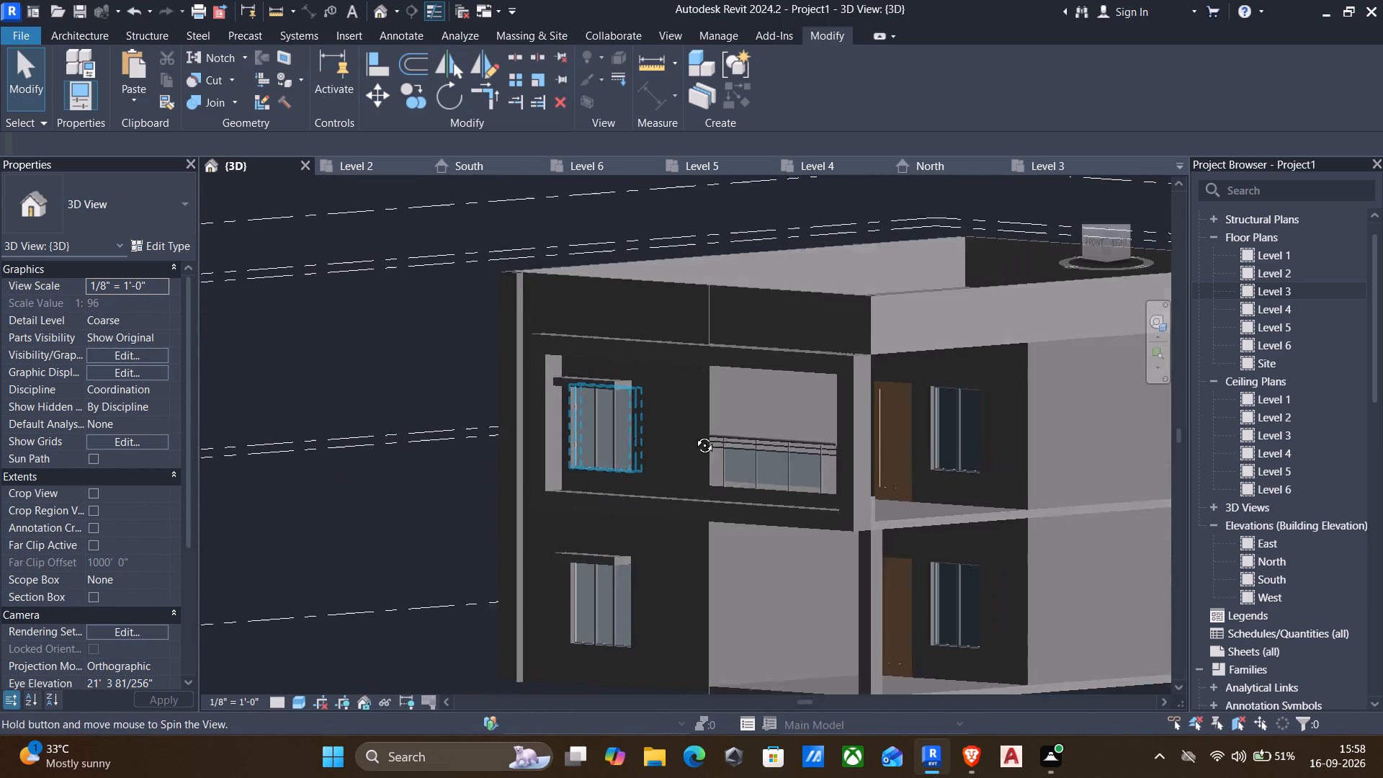
{"action": "middle_click_drag", "start_coordinate": [694, 434], "coordinate": [787, 451], "text": "shift"}
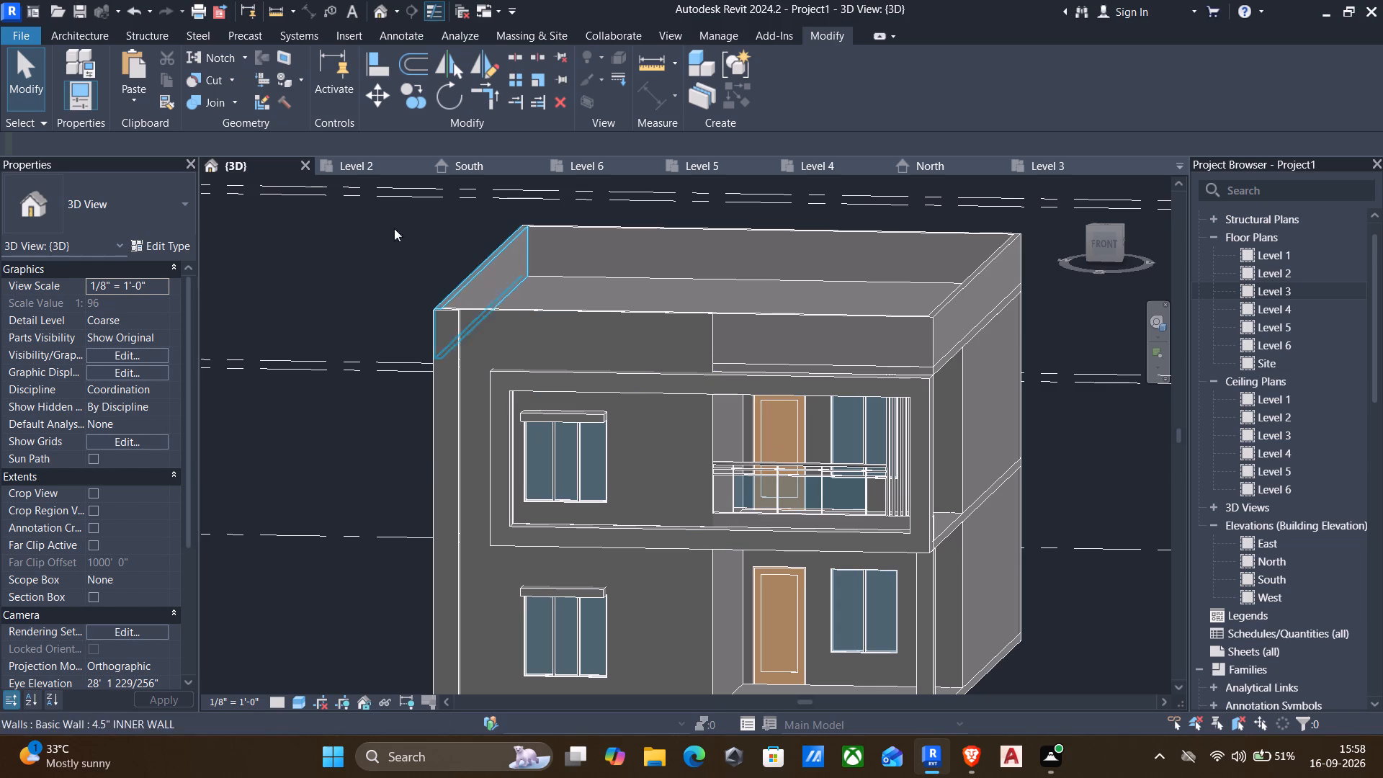
Create an in-place component in the Generic Models category named "window wall".
{"action": "left_click", "coordinate": [94, 39]}
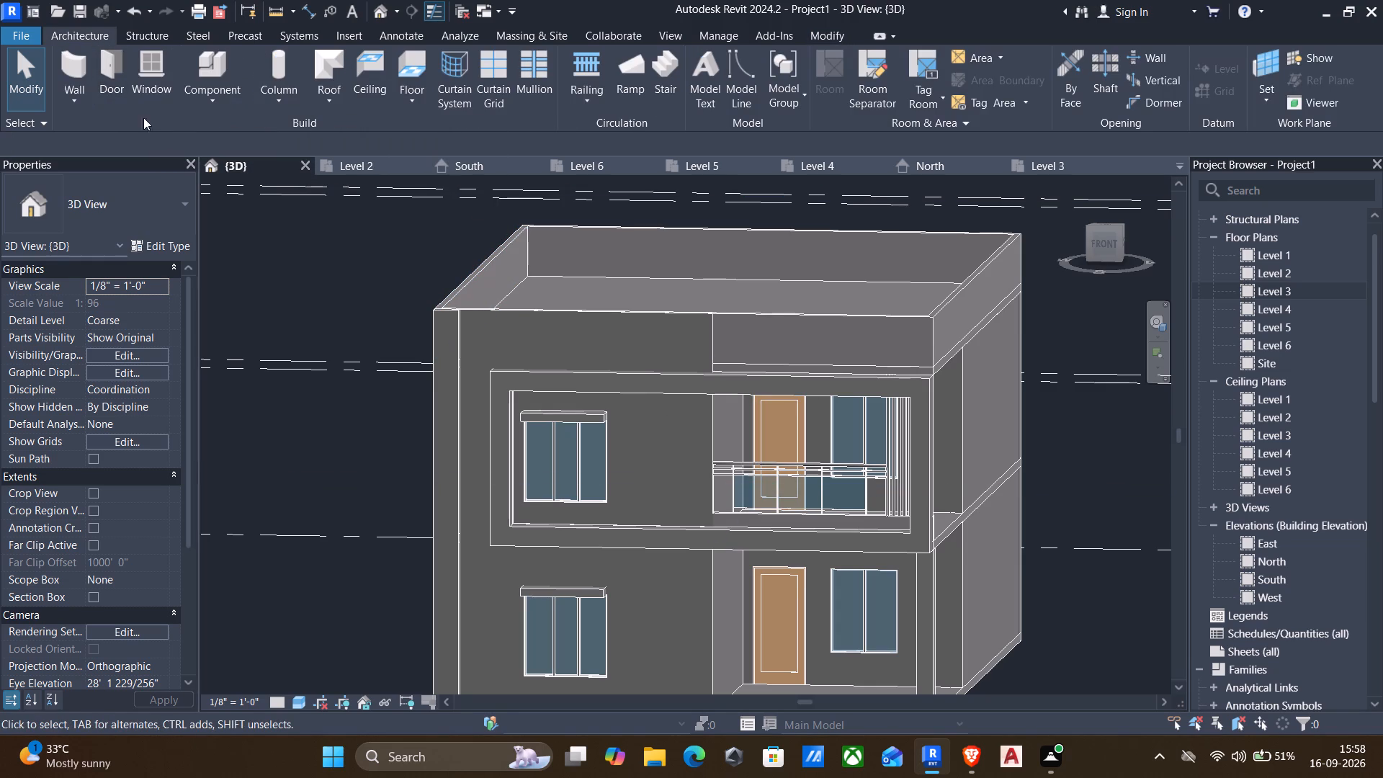
{"action": "left_click", "coordinate": [195, 112]}
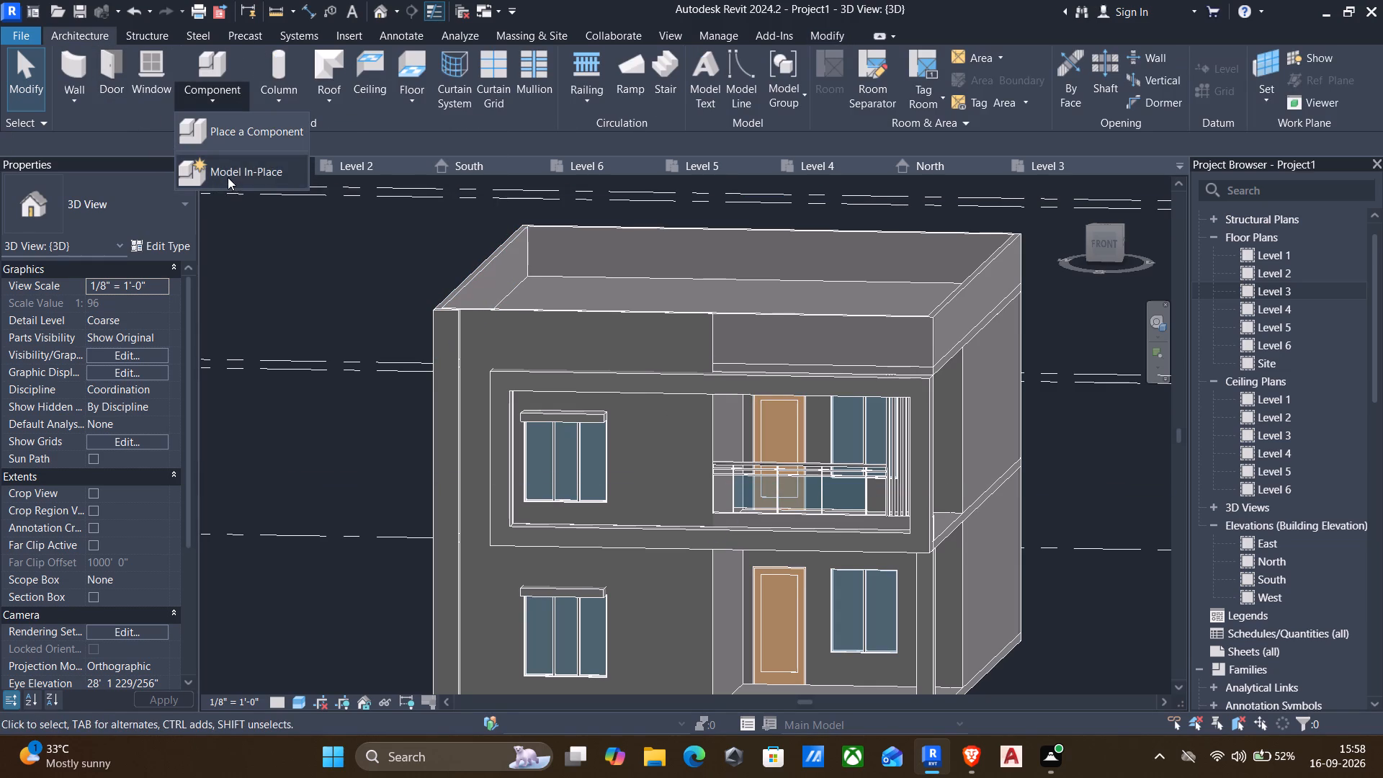
{"action": "left_click", "coordinate": [228, 177]}
{"action": "scroll", "coordinate": [668, 338], "scroll_direction": "down", "scroll_amount": 6}
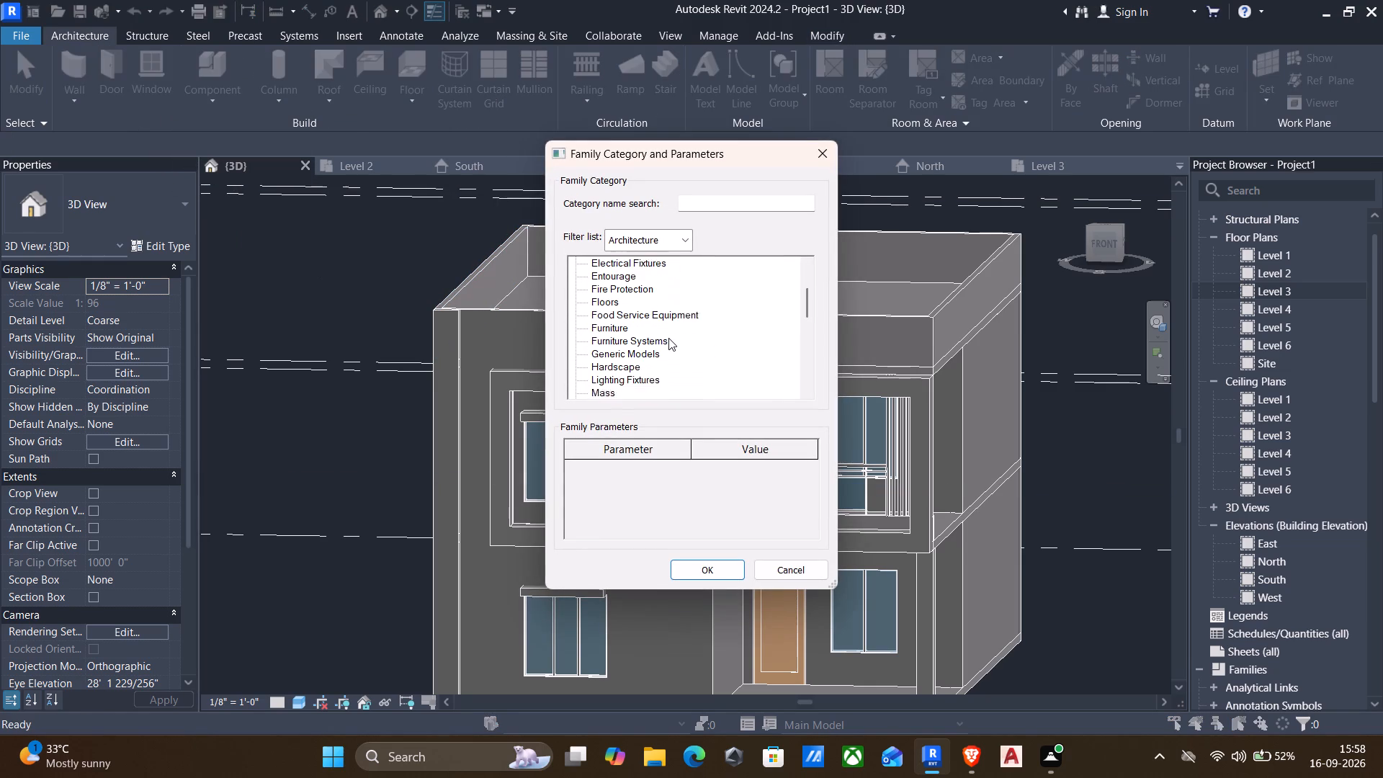
{"action": "left_click", "coordinate": [616, 356]}
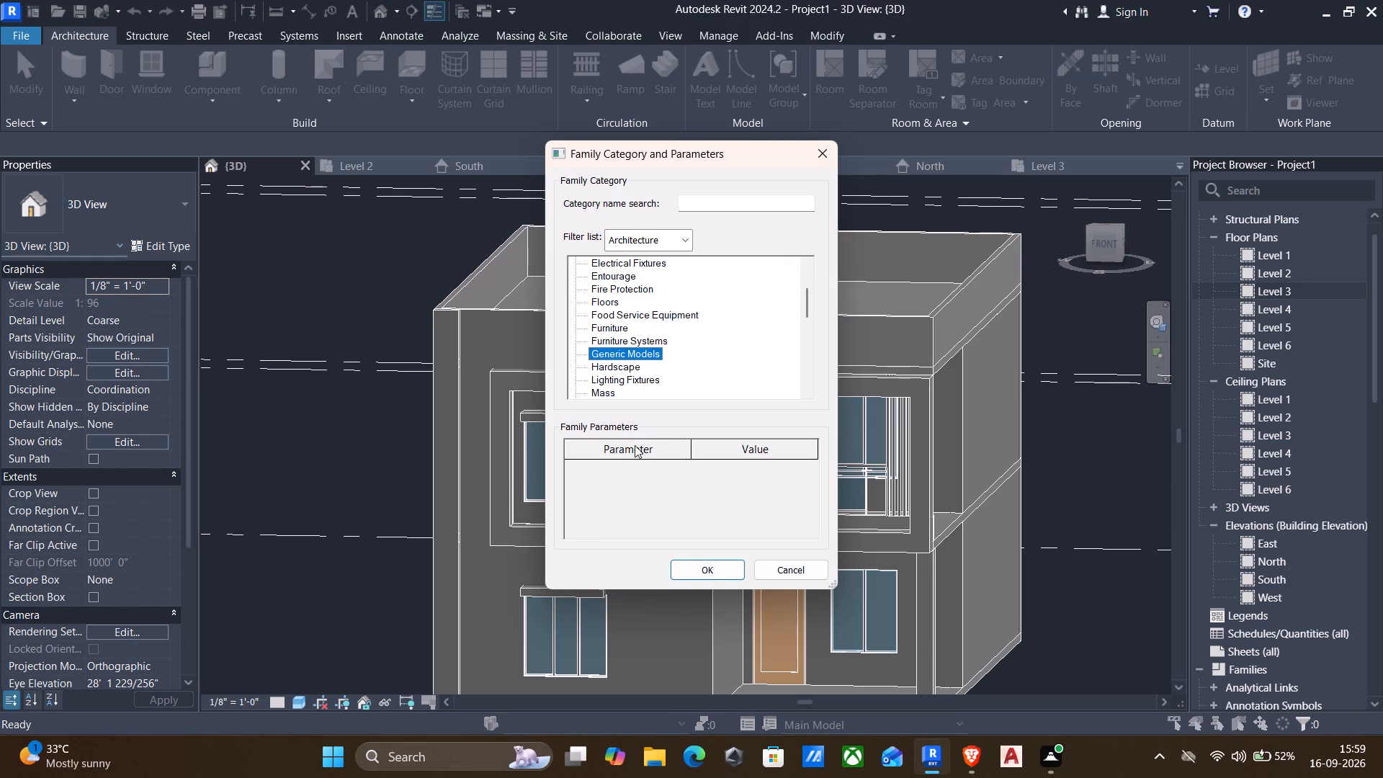
{"action": "left_click", "coordinate": [705, 577]}
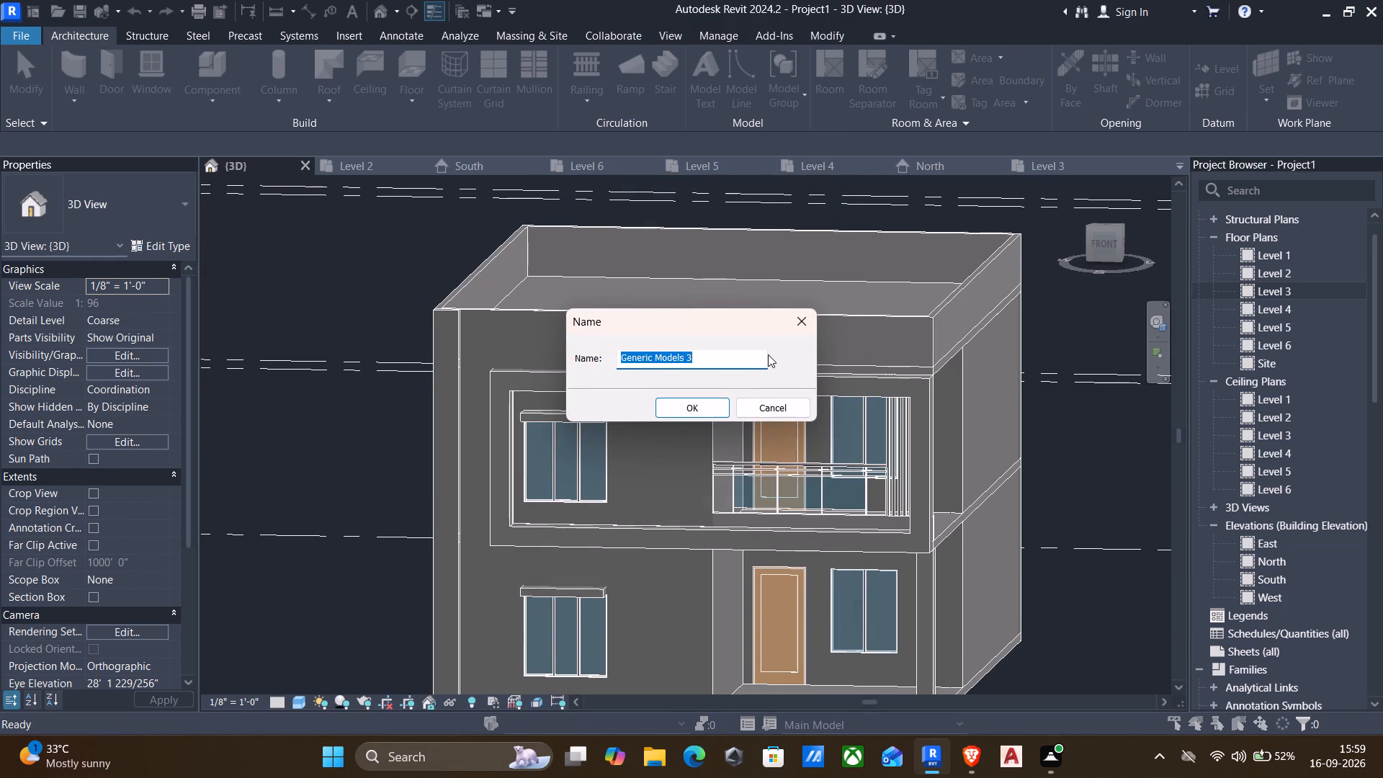
{"action": "key", "text": "BackSpace"}
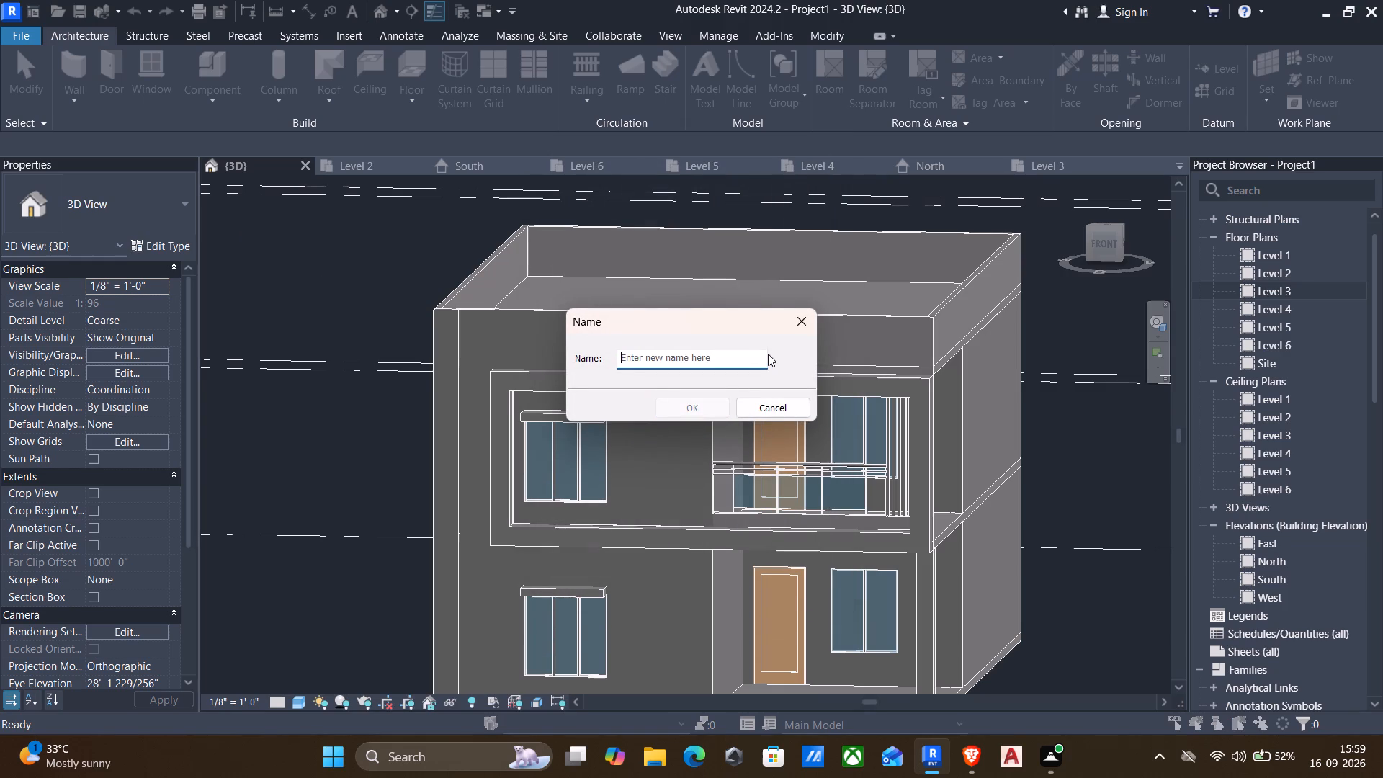
{"action": "type", "text": "window wall"}
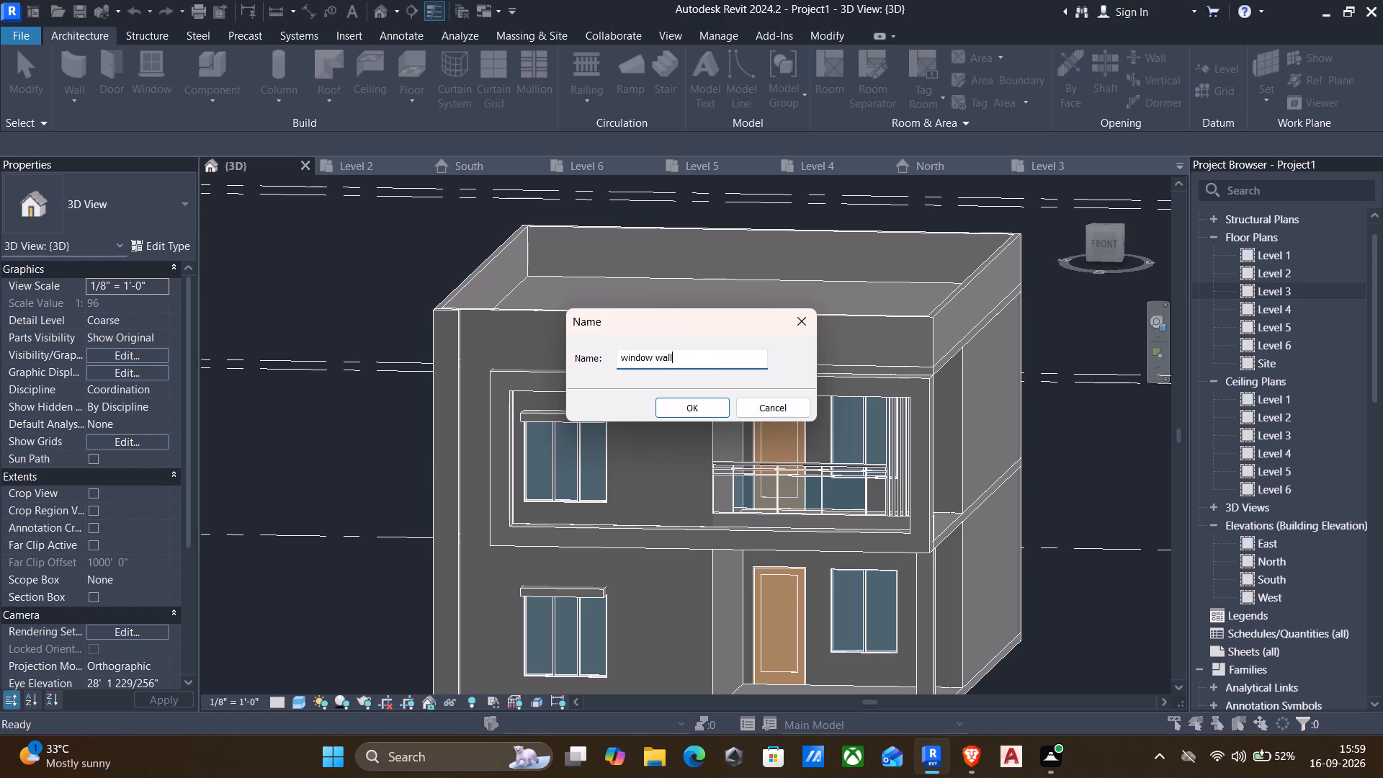
{"action": "left_click", "coordinate": [659, 414]}
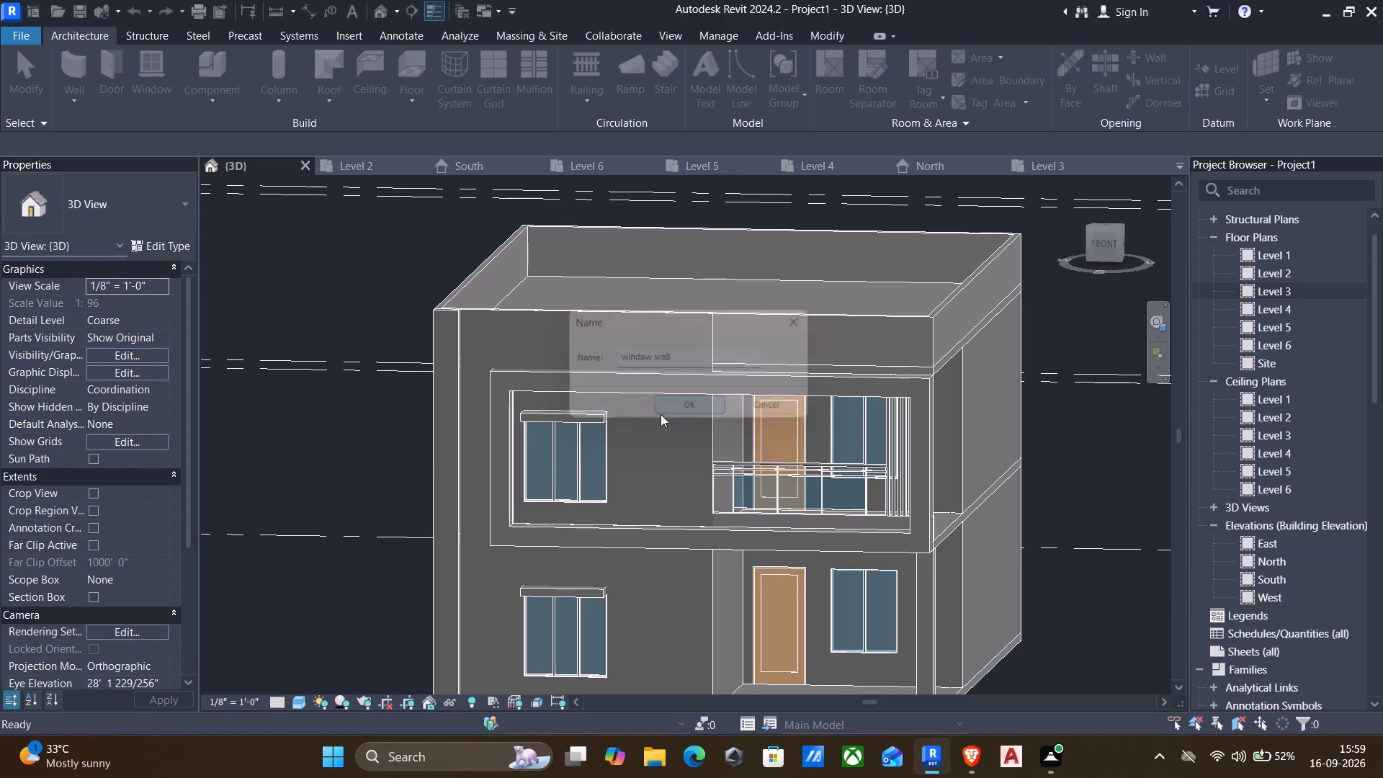
Start a rectangular extrusion using the 9" wall's face at the balcony edge as the work plane, with the plane shown.
{"action": "left_click", "coordinate": [153, 69]}
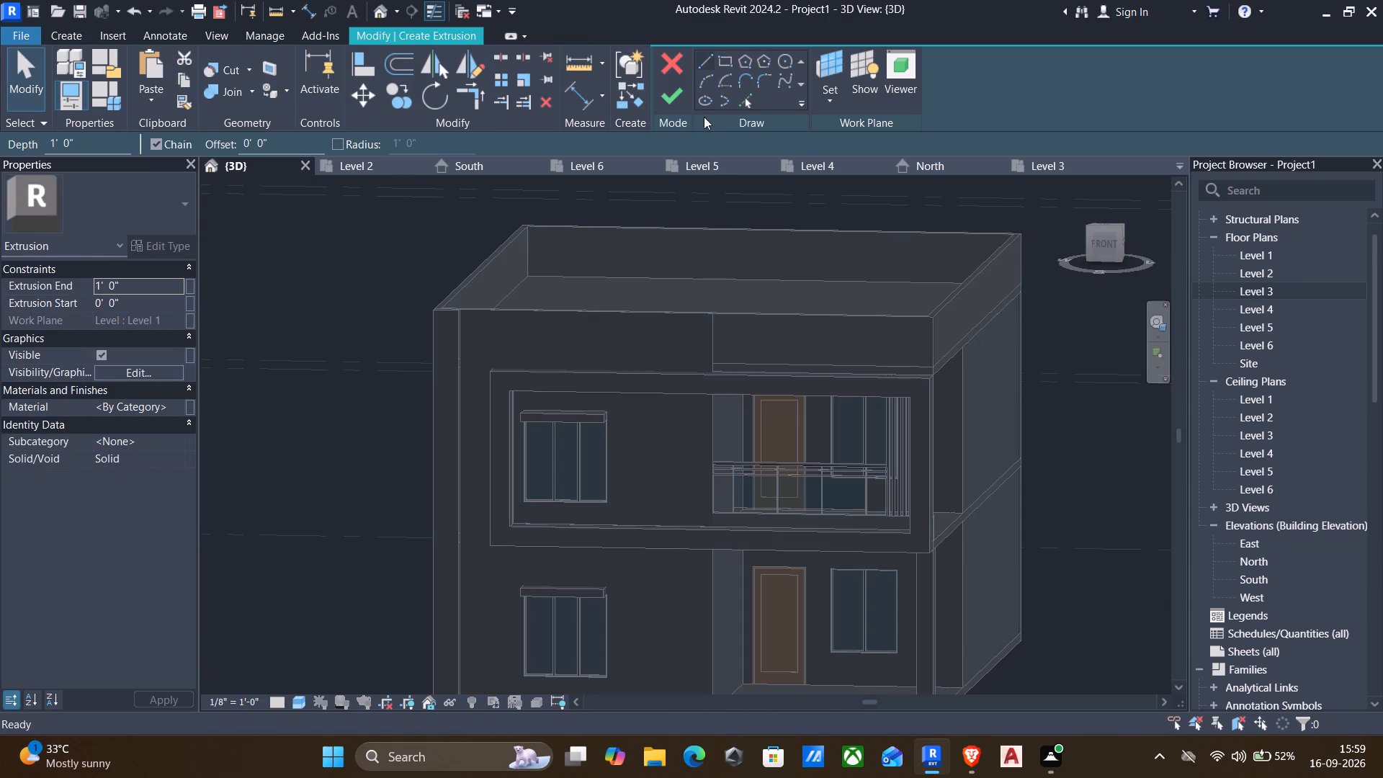
{"action": "left_click", "coordinate": [833, 102]}
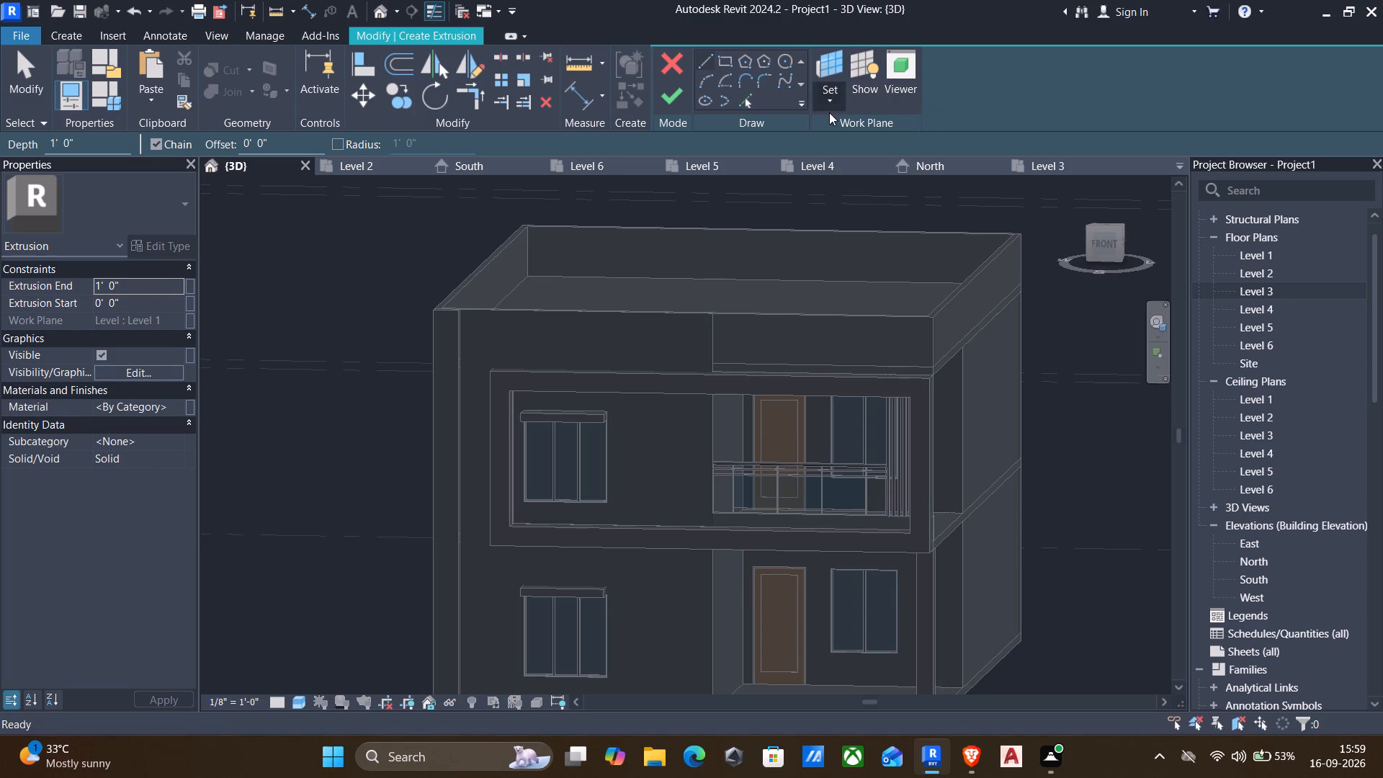
{"action": "left_click", "coordinate": [836, 163]}
{"action": "scroll", "coordinate": [510, 415], "scroll_direction": "up", "scroll_amount": 3}
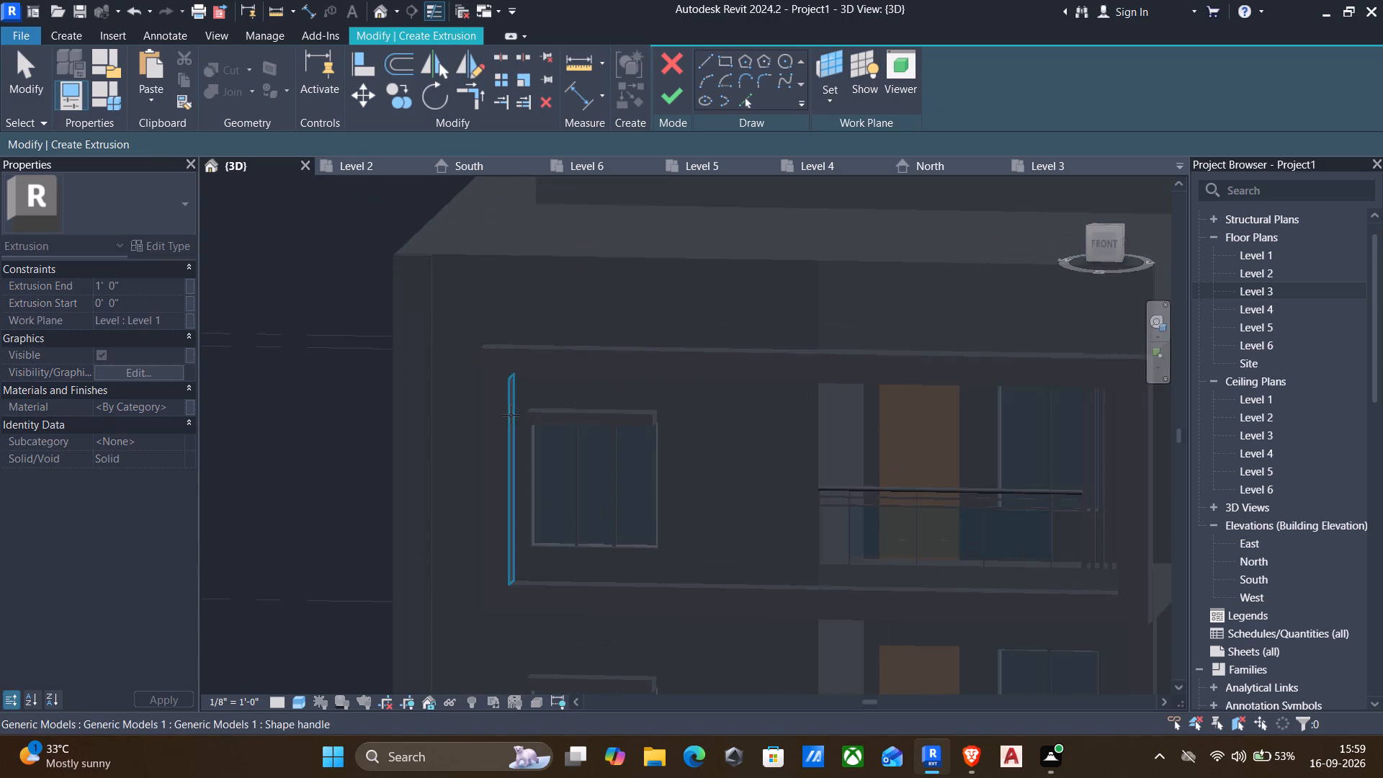
{"action": "scroll", "coordinate": [511, 415], "scroll_direction": "up", "scroll_amount": 2}
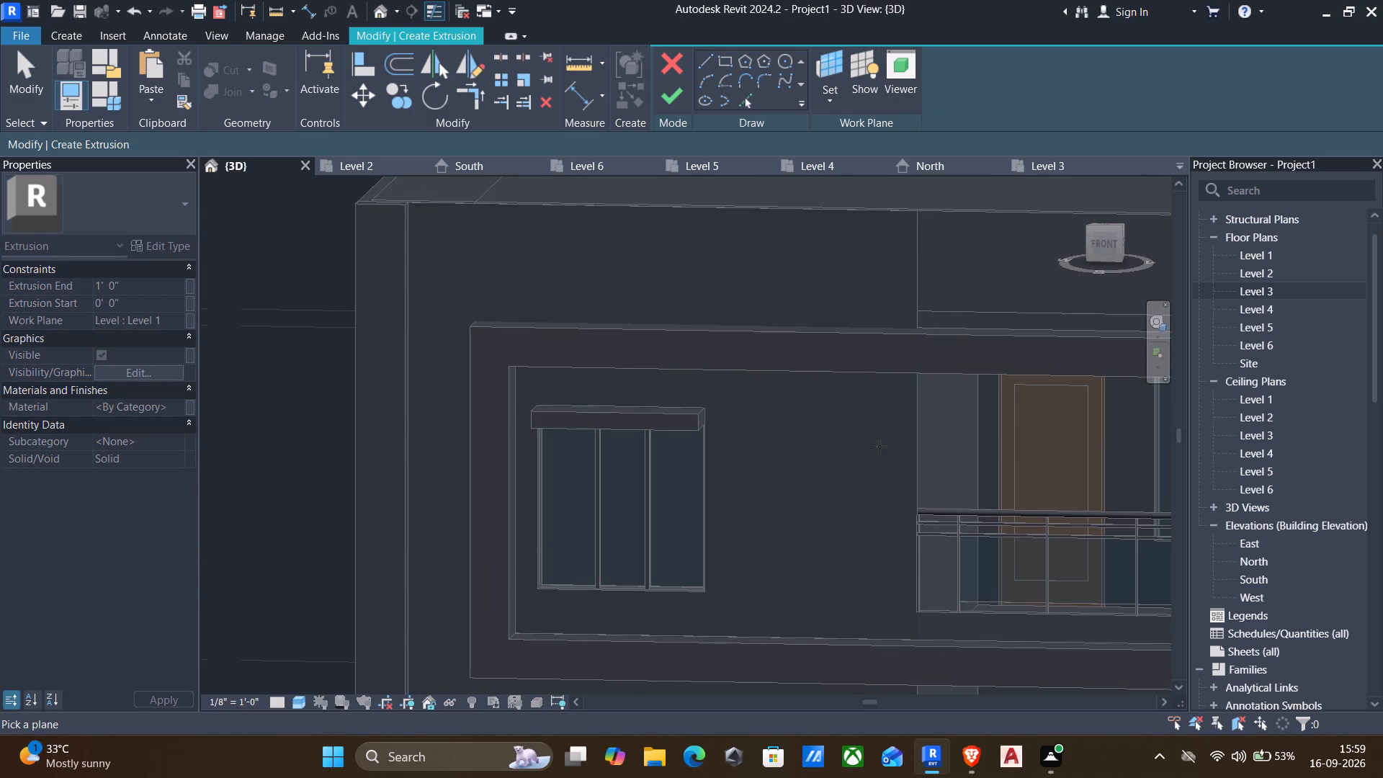
{"action": "left_click", "coordinate": [913, 426]}
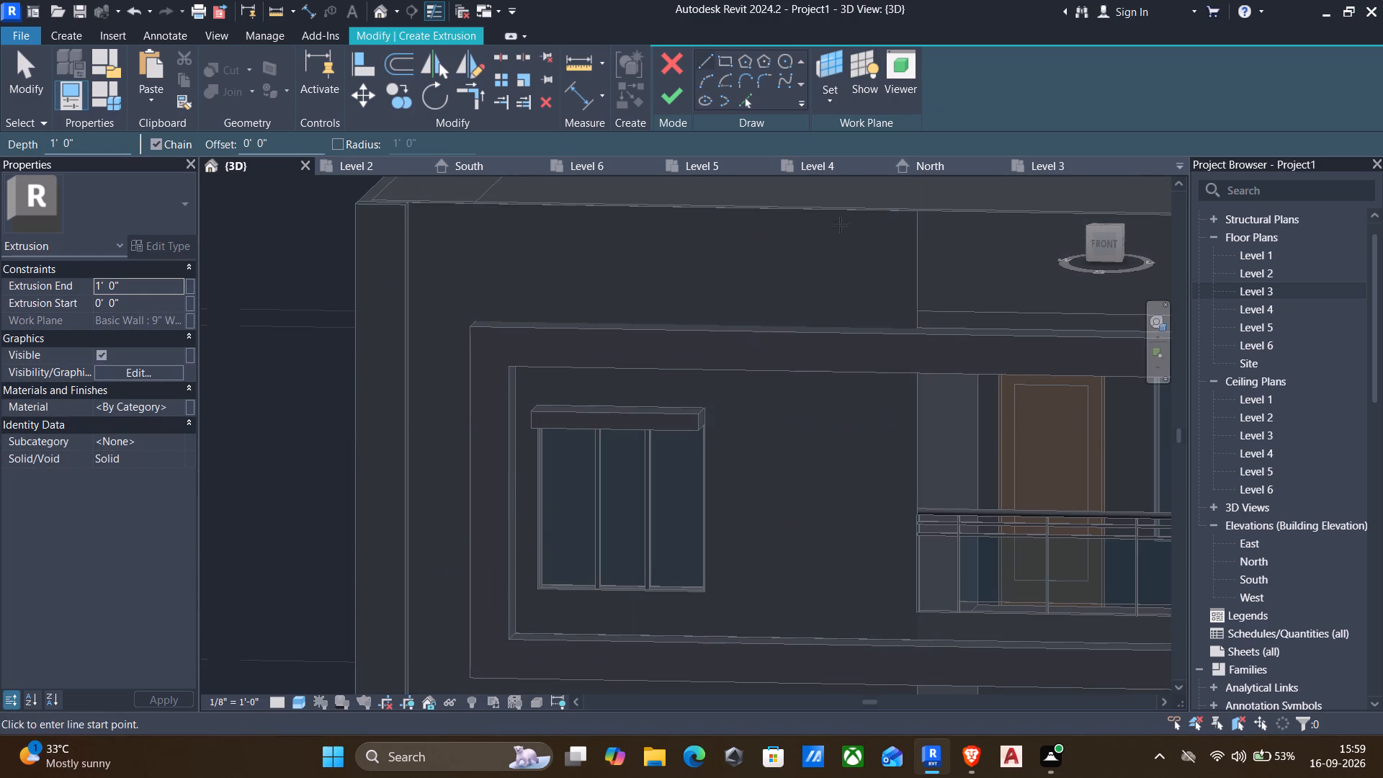
{"action": "left_click", "coordinate": [859, 53]}
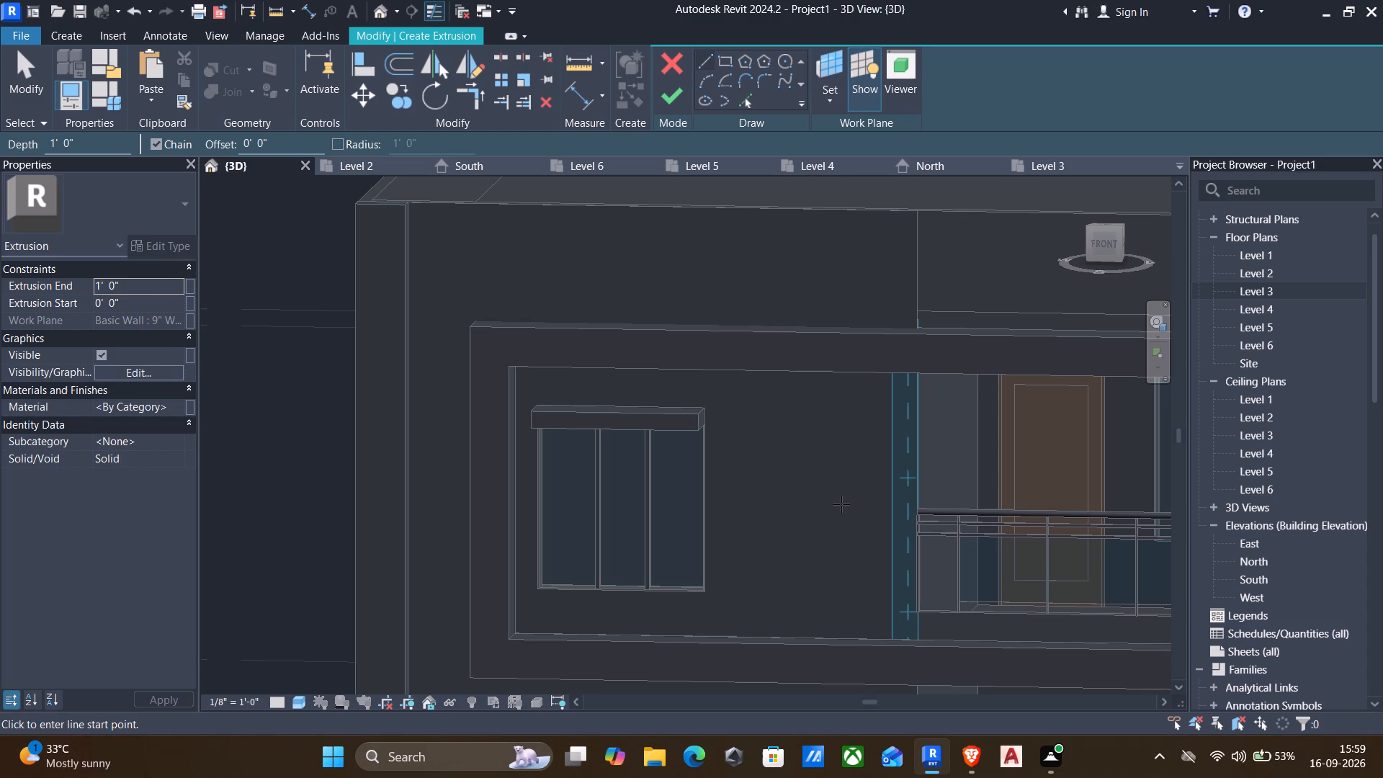
{"action": "left_click", "coordinate": [722, 57]}
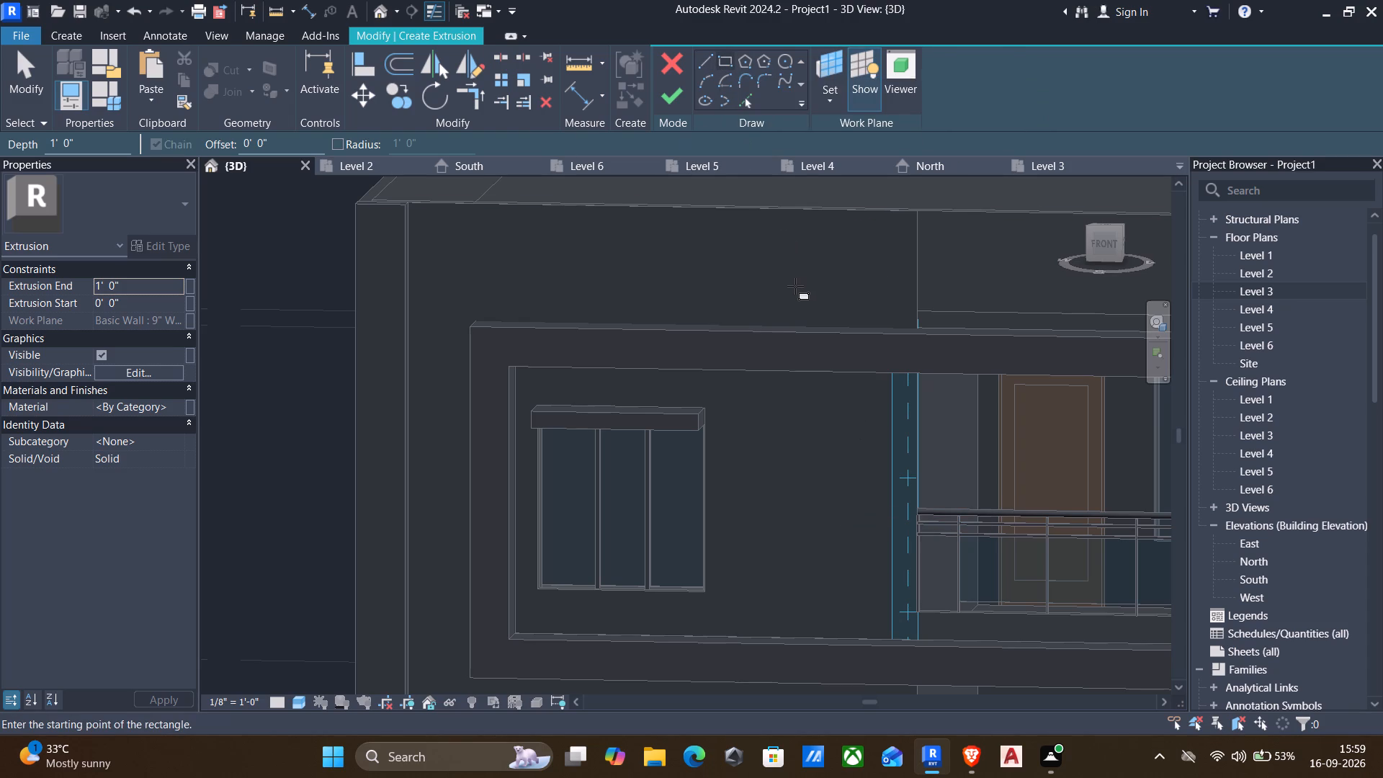